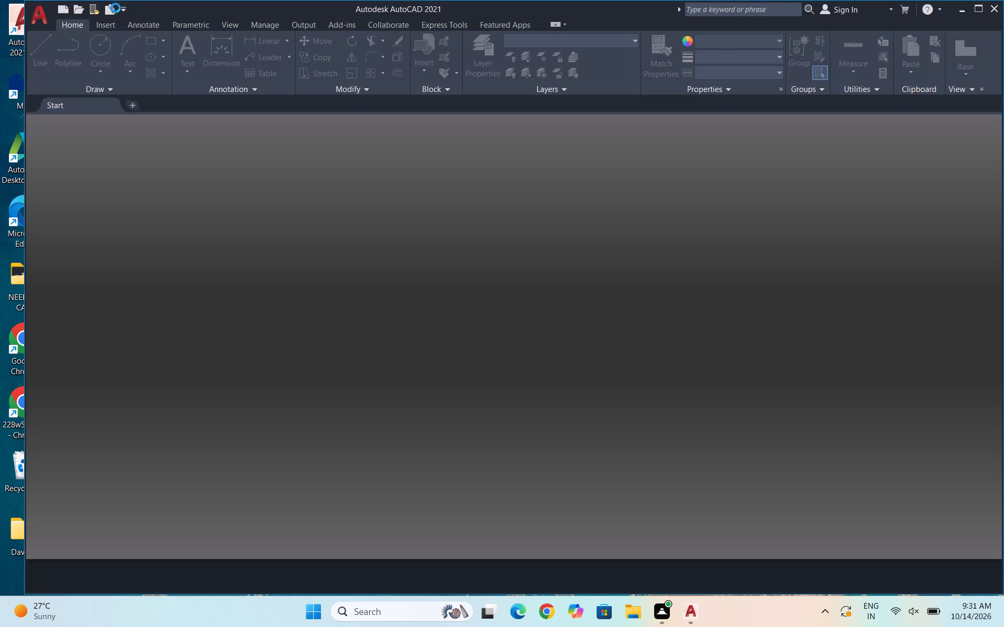
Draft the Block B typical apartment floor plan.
Maximize the application window and start a new blank drawing.
{"action": "left_click", "coordinate": [979, 12]}
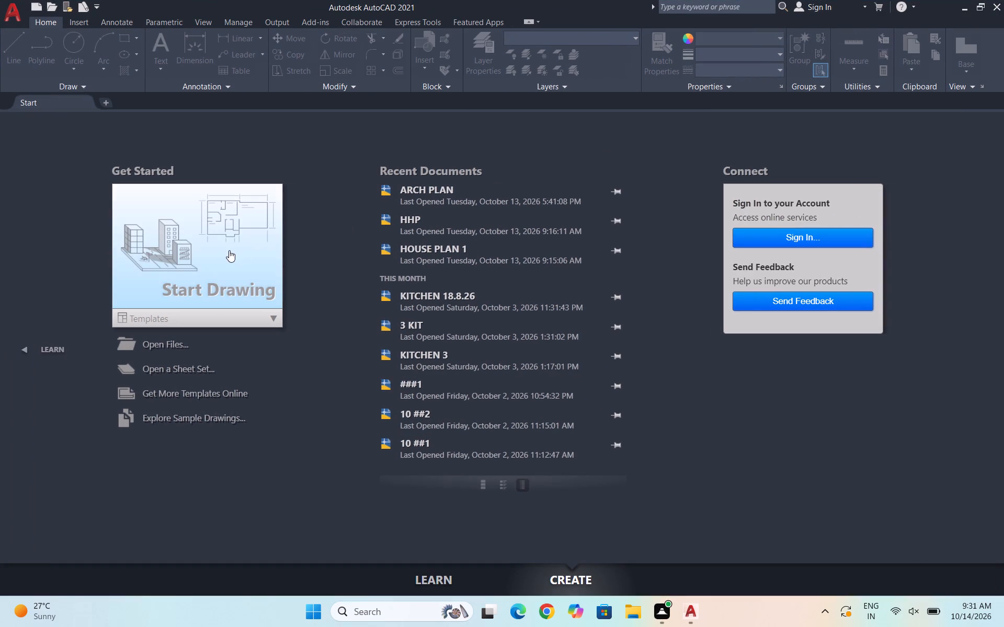
{"action": "double_click", "coordinate": [229, 250]}
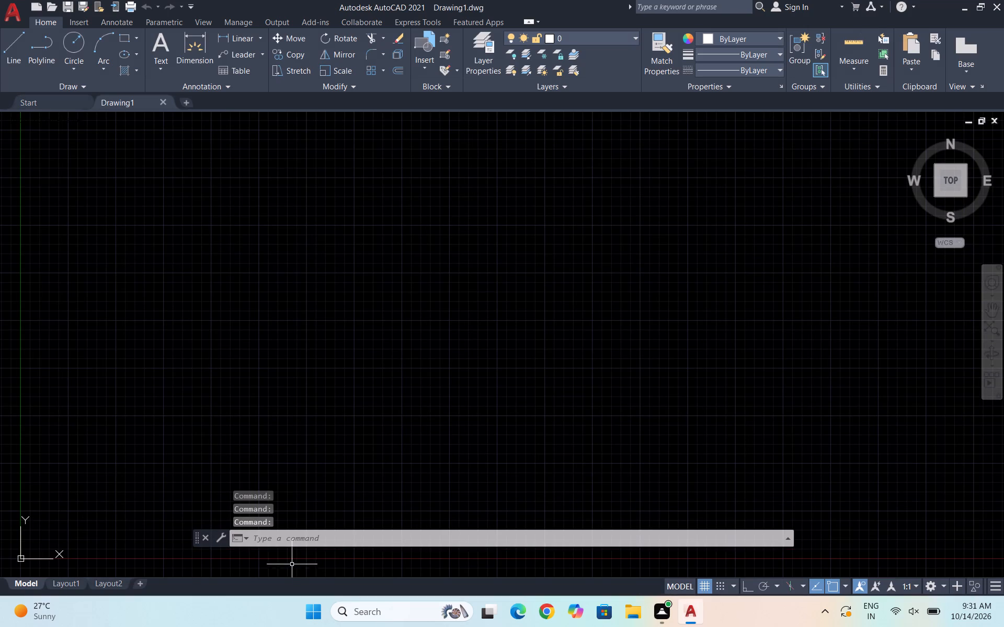
Check the Open and Save options and accept them with Maintain a log file enabled.
{"action": "left_click", "coordinate": [293, 536]}
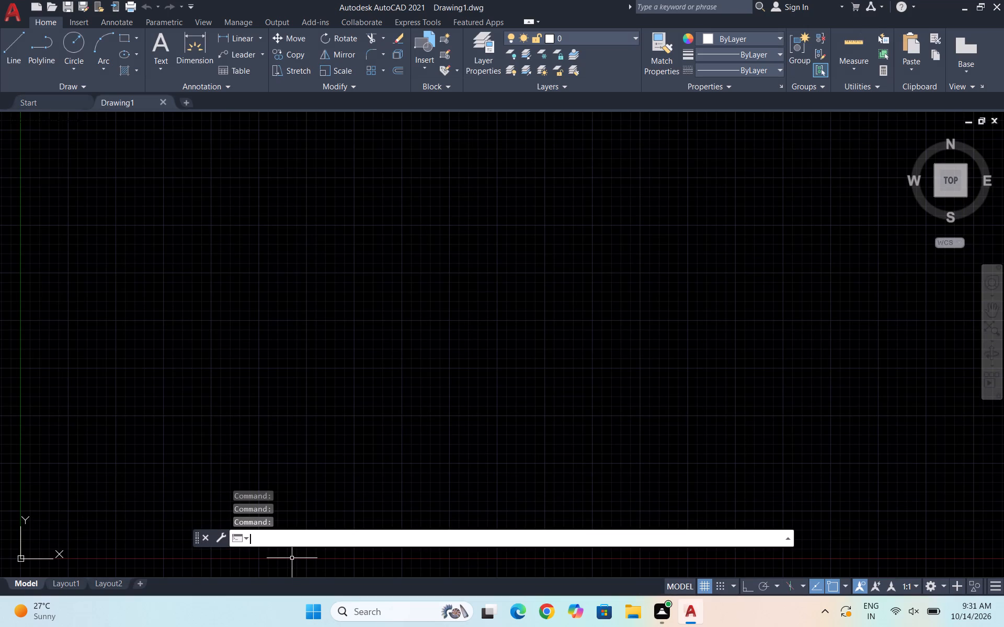
{"action": "type", "text": "OPTIONS"}
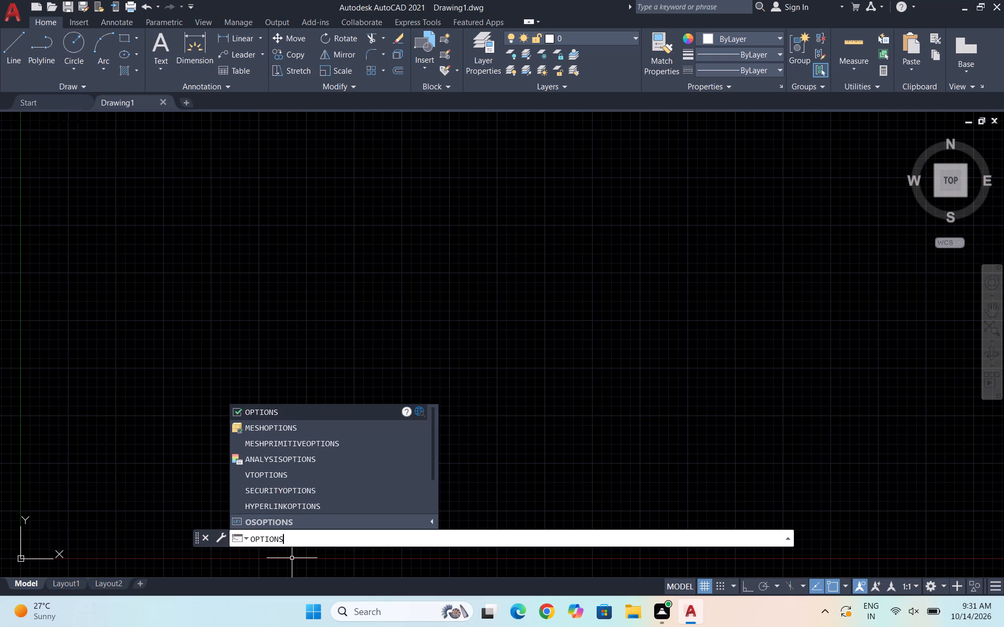
{"action": "key", "text": "Return"}
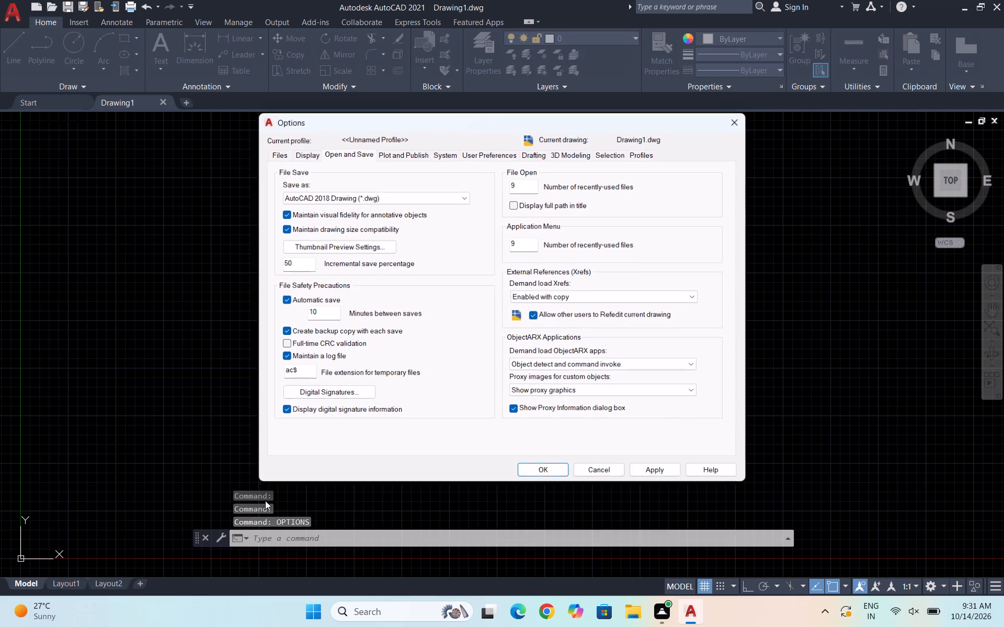
{"action": "left_click", "coordinate": [303, 362]}
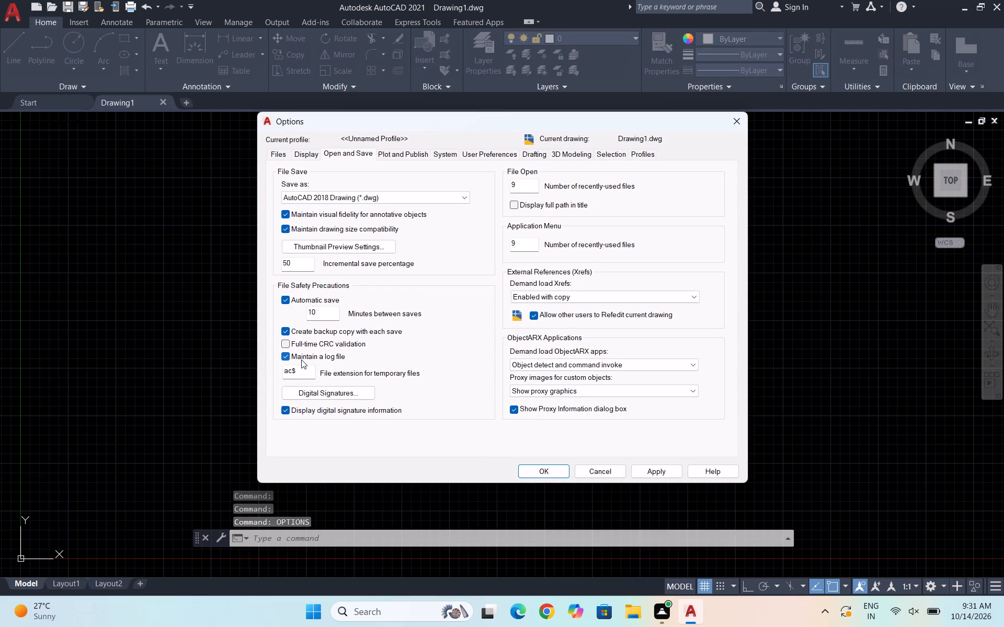
{"action": "left_click", "coordinate": [292, 359]}
{"action": "left_click", "coordinate": [287, 357]}
{"action": "left_click", "coordinate": [551, 470]}
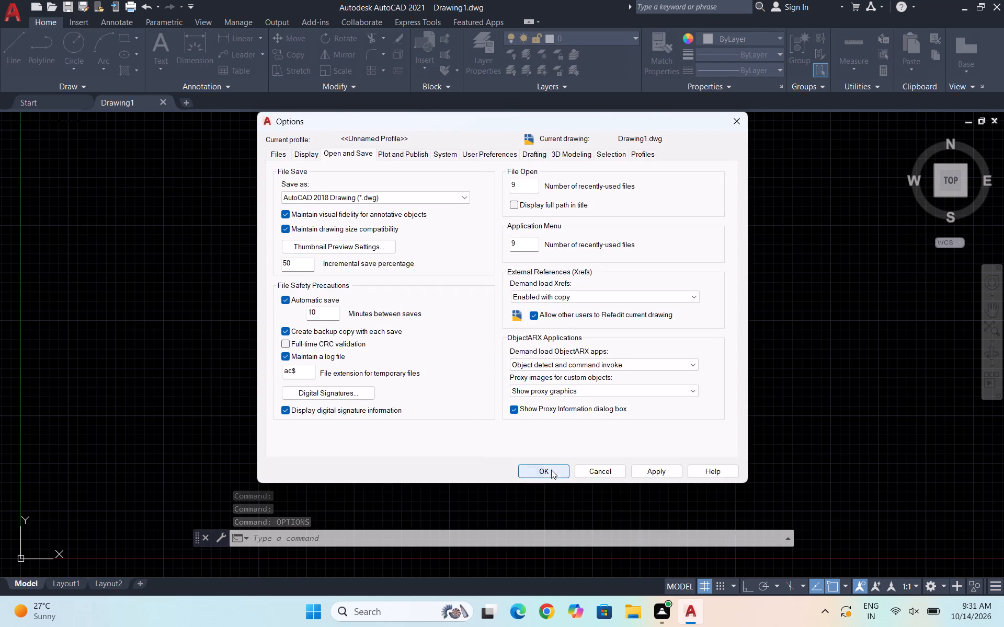
Save the drawing as "B -HP" in the Desktop folder 12-10-26 DWG PDF.
{"action": "left_click", "coordinate": [279, 541]}
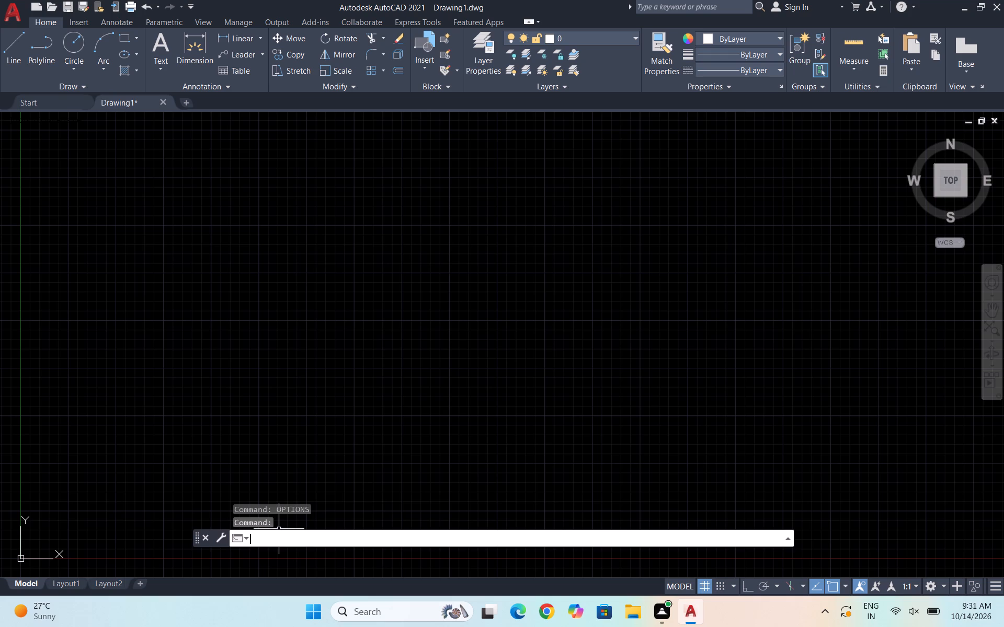
{"action": "key", "text": "ctrl+s"}
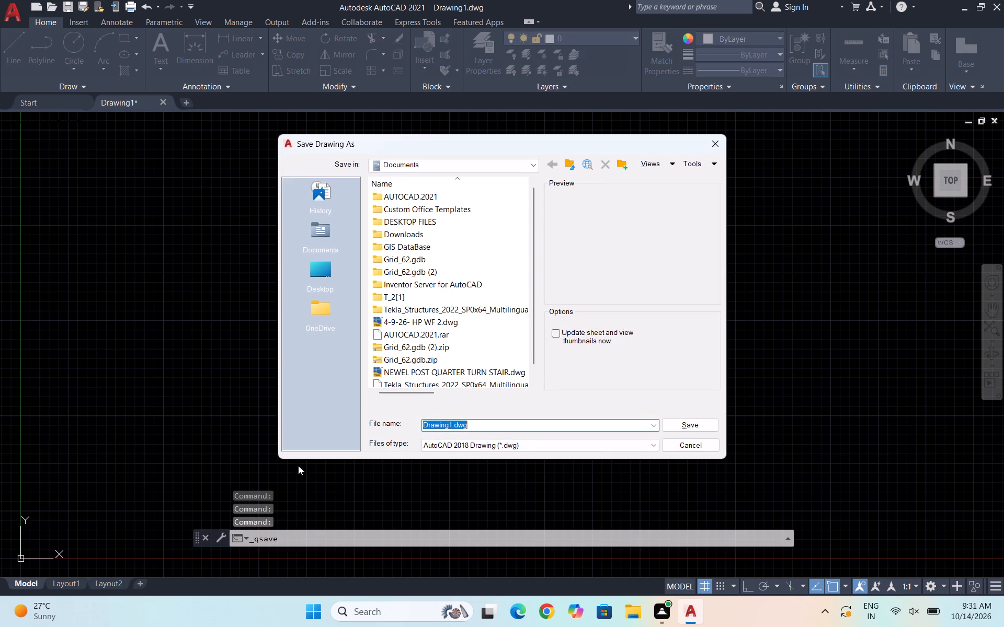
{"action": "double_click", "coordinate": [328, 267]}
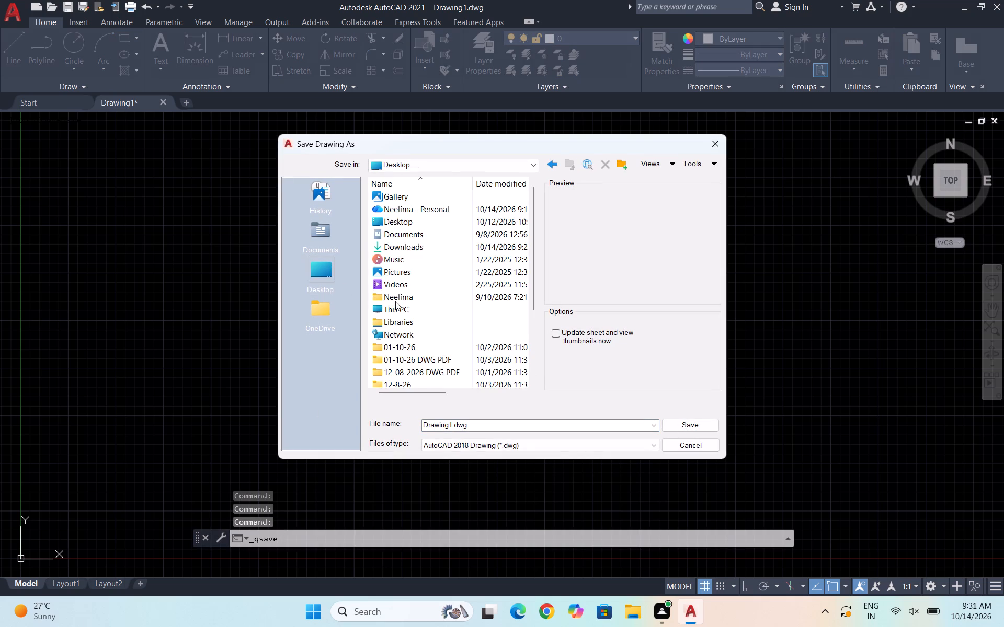
{"action": "scroll", "coordinate": [430, 304], "scroll_direction": "down", "scroll_amount": 2}
{"action": "double_click", "coordinate": [424, 335]}
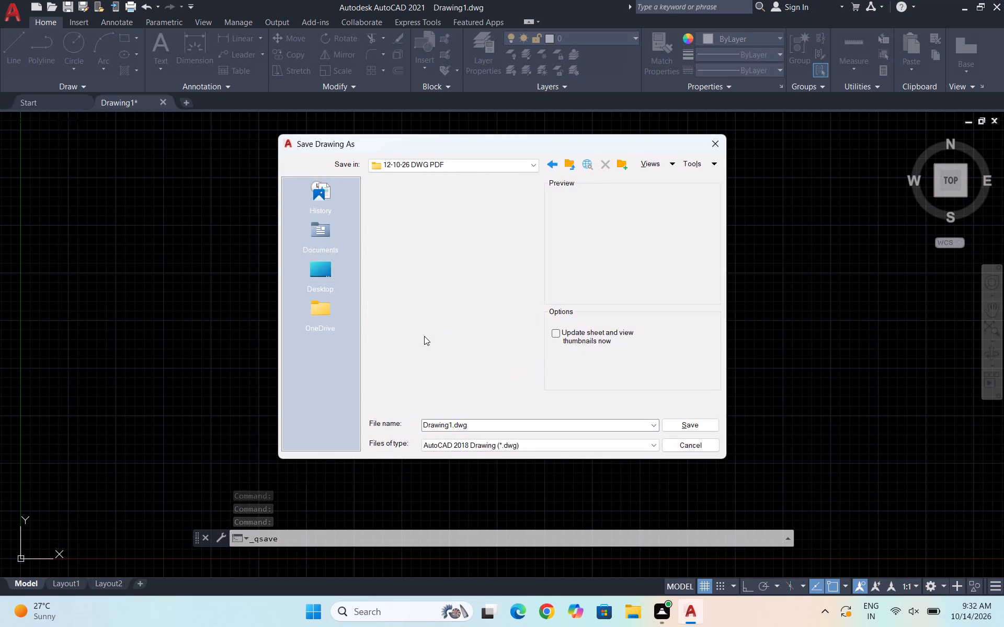
{"action": "left_click_drag", "start_coordinate": [481, 416], "coordinate": [392, 436]}
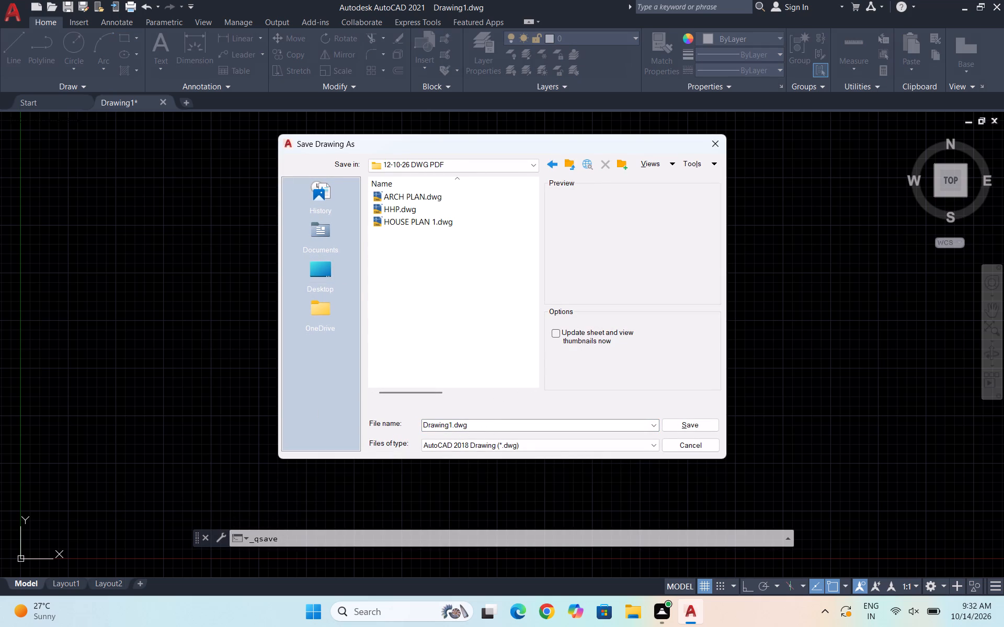
{"action": "left_click_drag", "start_coordinate": [485, 425], "coordinate": [410, 430]}
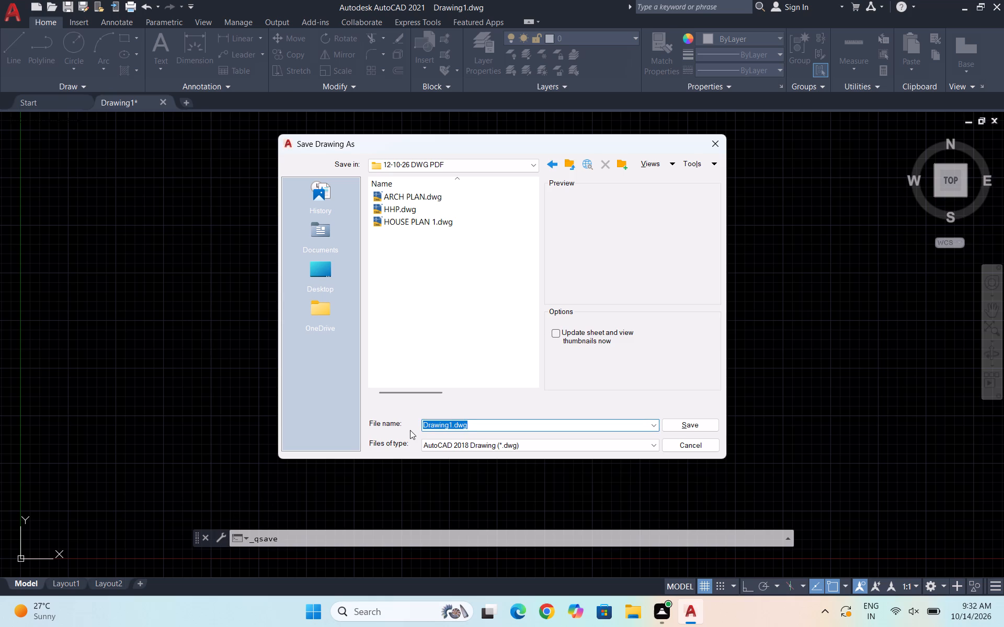
{"action": "type", "text": "B"}
{"action": "key", "text": "space"}
{"action": "type", "text": "-HP"}
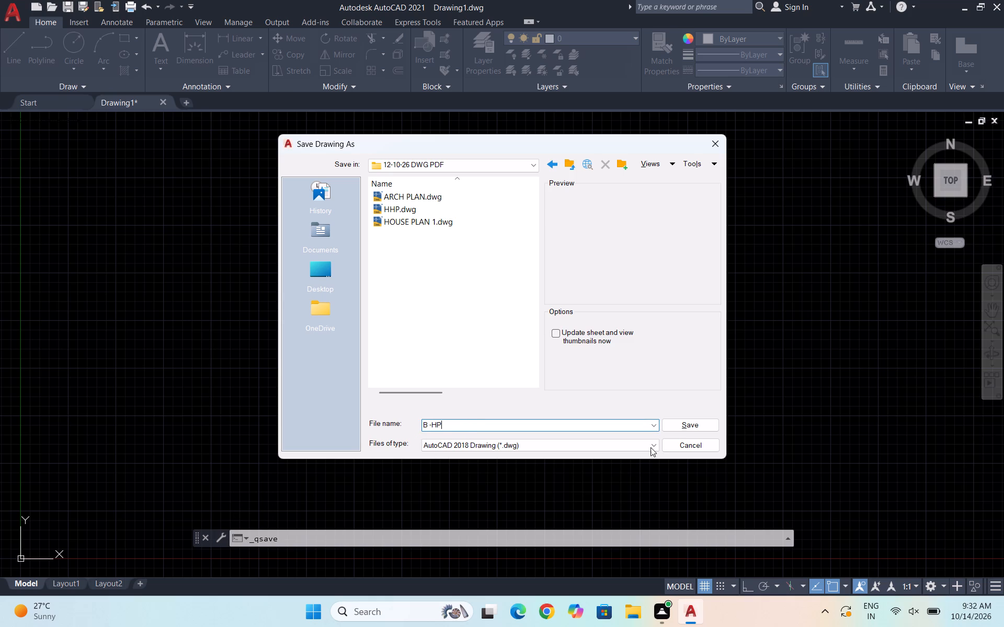
{"action": "left_click", "coordinate": [678, 420]}
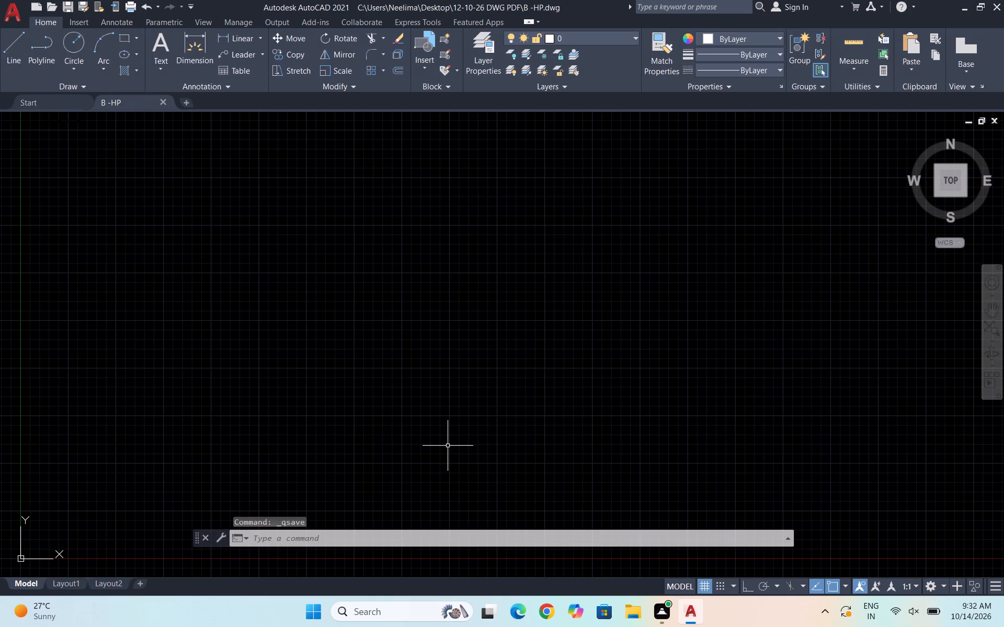
Set the drawing's length units to Engineering with precision 0'-0".
{"action": "type", "text": "UN"}
{"action": "key", "text": "Return"}
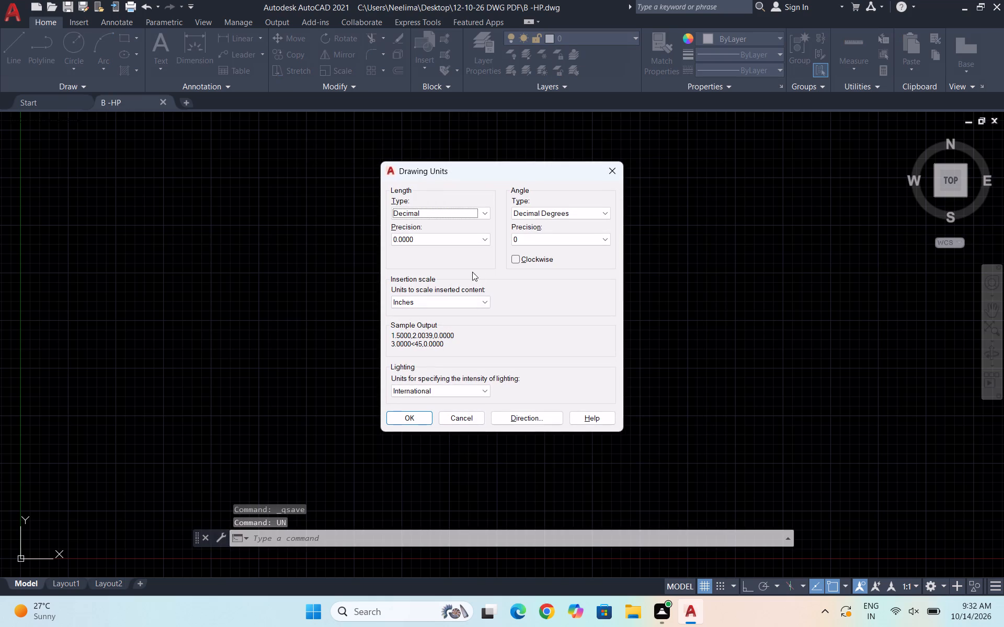
{"action": "left_click", "coordinate": [459, 214]}
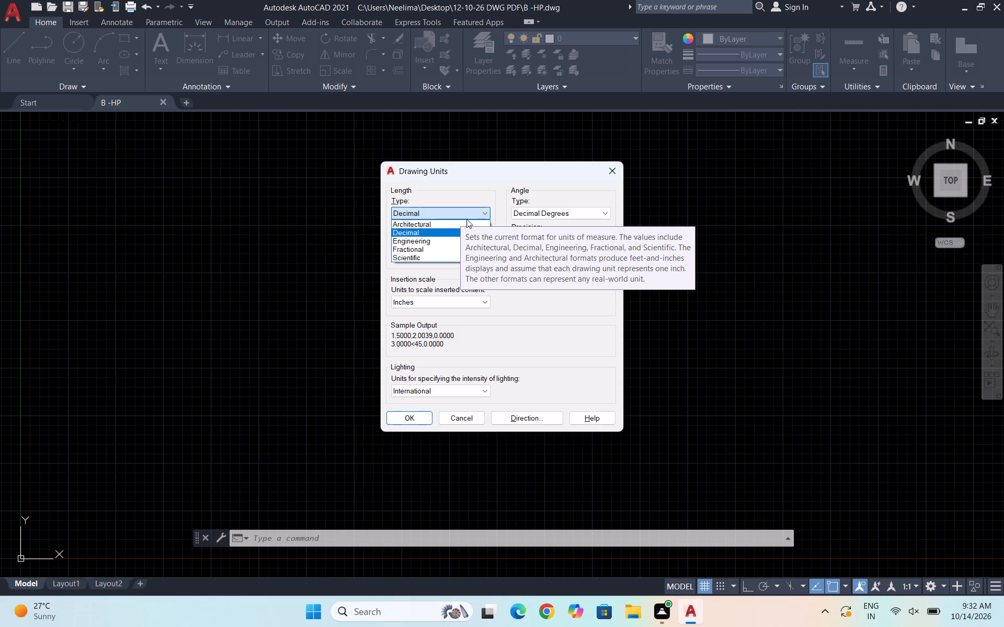
{"action": "left_click", "coordinate": [438, 238]}
{"action": "left_click", "coordinate": [438, 239]}
{"action": "left_click", "coordinate": [434, 250]}
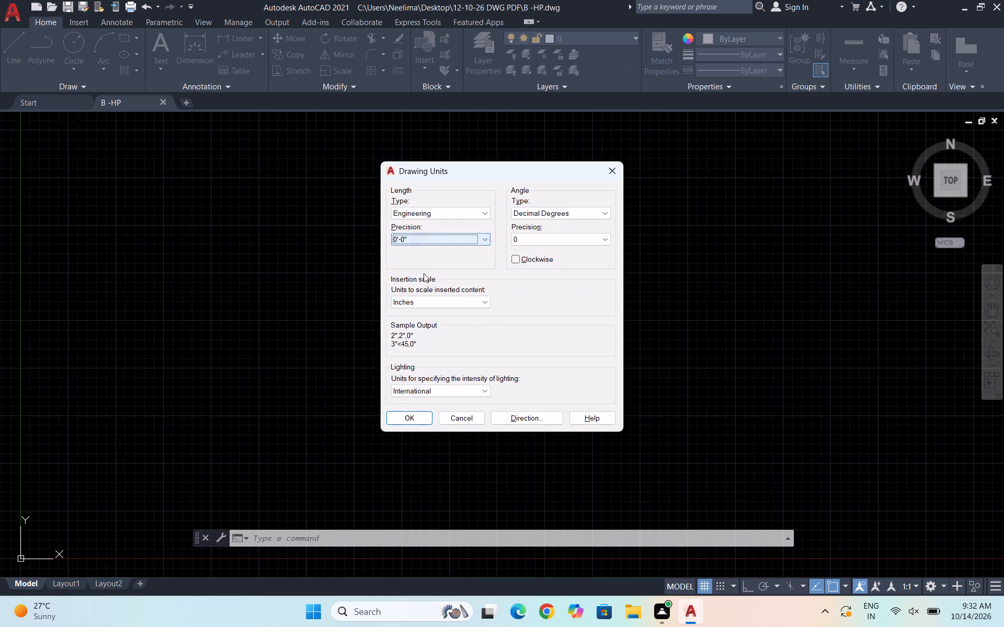
{"action": "left_click", "coordinate": [419, 421]}
Set the Standard dimension style's primary units to Engineering with precision 0'-0" and make the style current.
{"action": "key", "text": "d"}
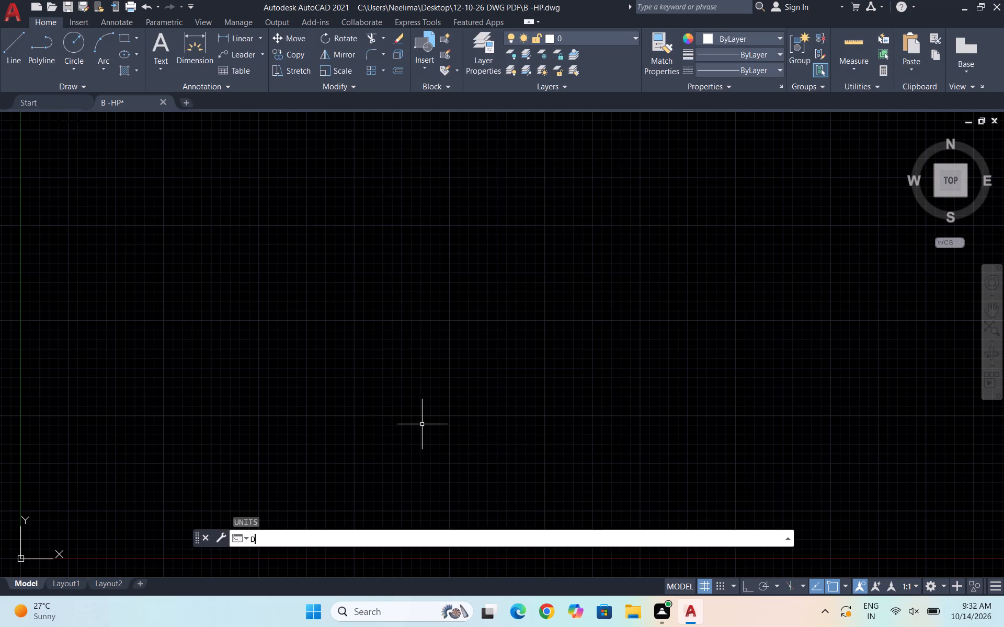
{"action": "key", "text": "Return"}
{"action": "left_click", "coordinate": [643, 274]}
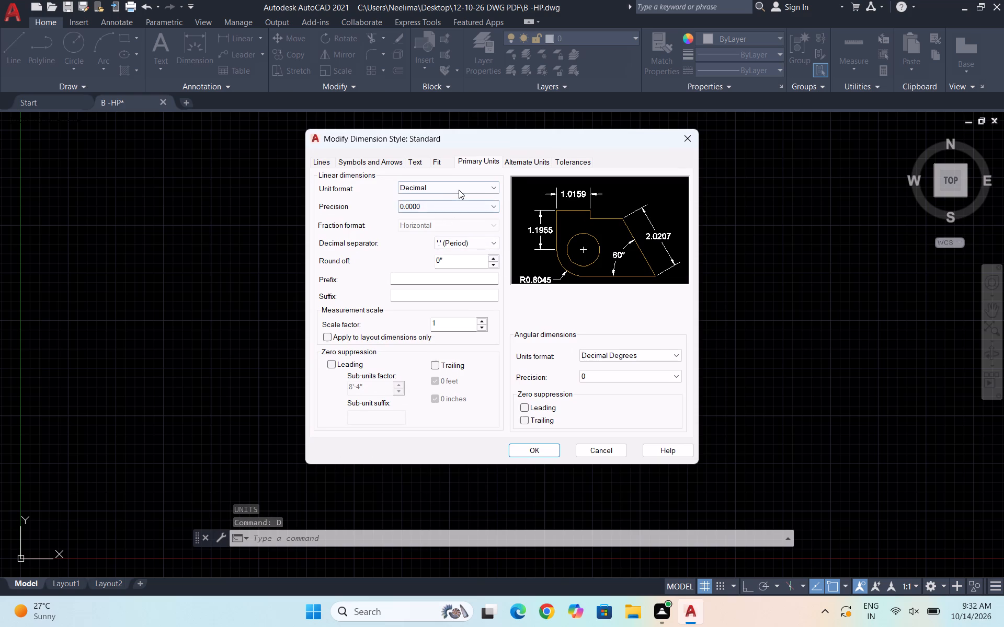
{"action": "left_click", "coordinate": [459, 190]}
{"action": "left_click", "coordinate": [454, 216]}
{"action": "left_click", "coordinate": [452, 214]}
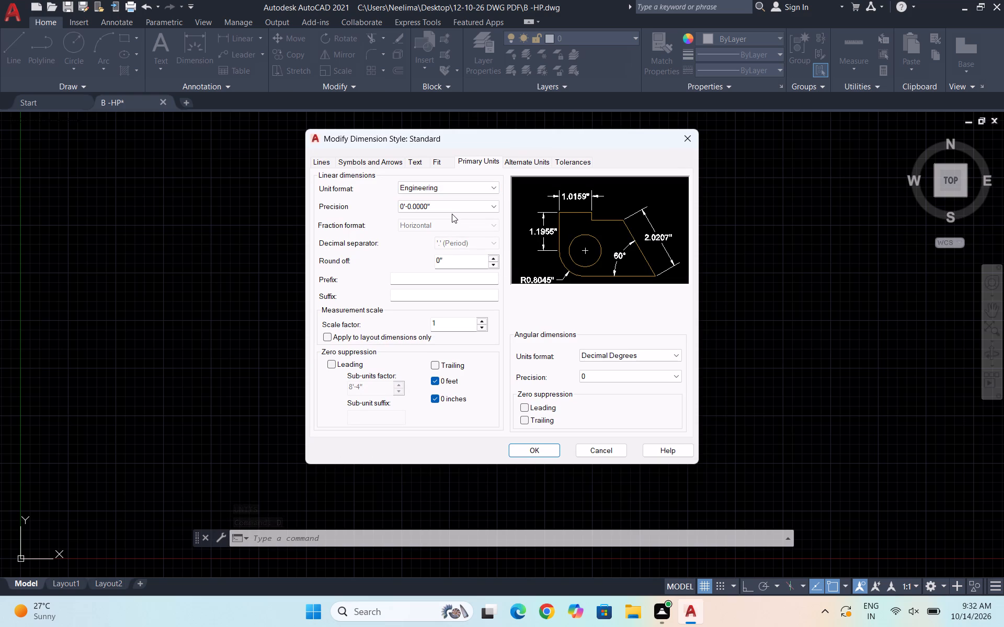
{"action": "left_click", "coordinate": [452, 208]}
{"action": "left_click", "coordinate": [451, 215]}
{"action": "left_click", "coordinate": [517, 447]}
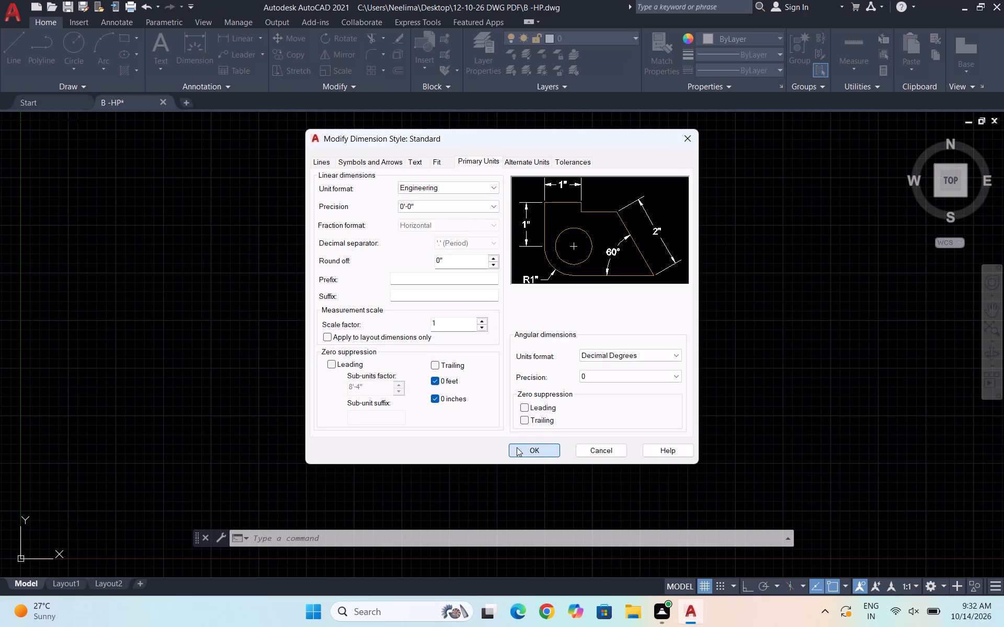
{"action": "left_click", "coordinate": [660, 233]}
{"action": "left_click", "coordinate": [584, 398]}
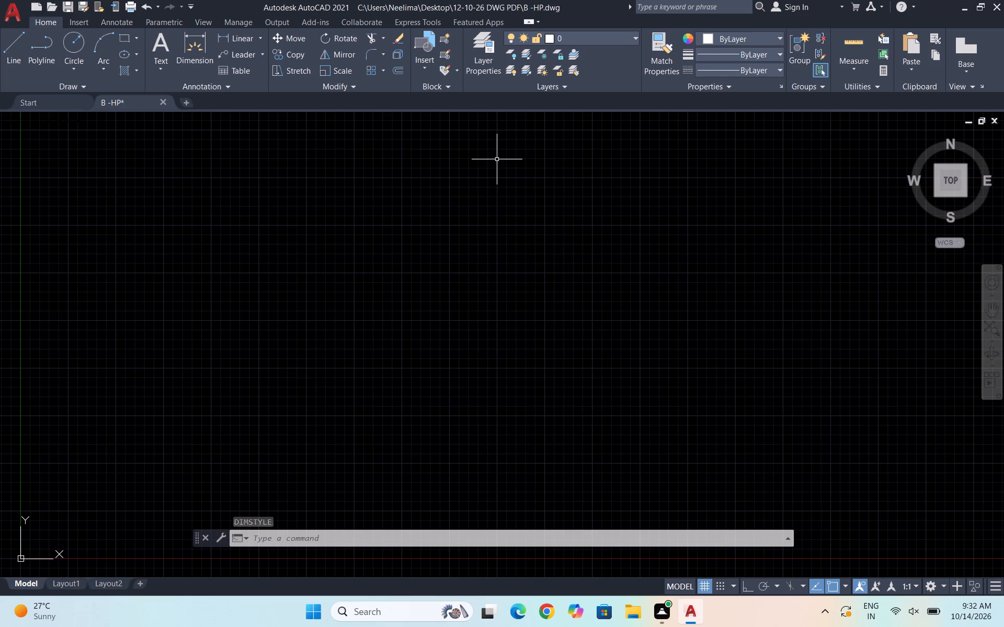
Create a new layer named WALLS and give it the colour cyan.
{"action": "left_click", "coordinate": [482, 73]}
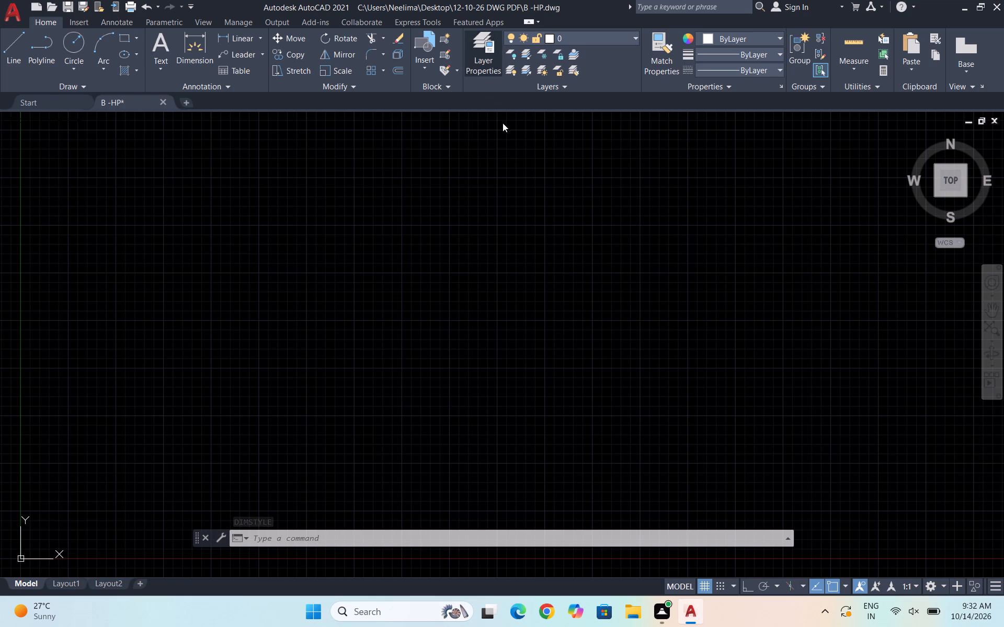
{"action": "left_click", "coordinate": [119, 63]}
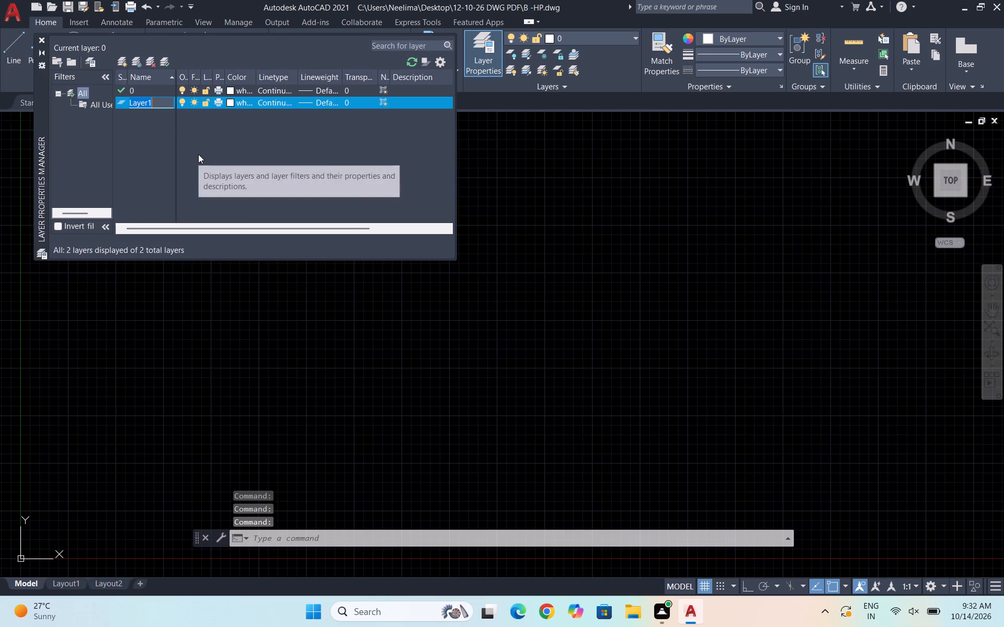
{"action": "type", "text": "WALL"}
{"action": "key", "text": "s"}
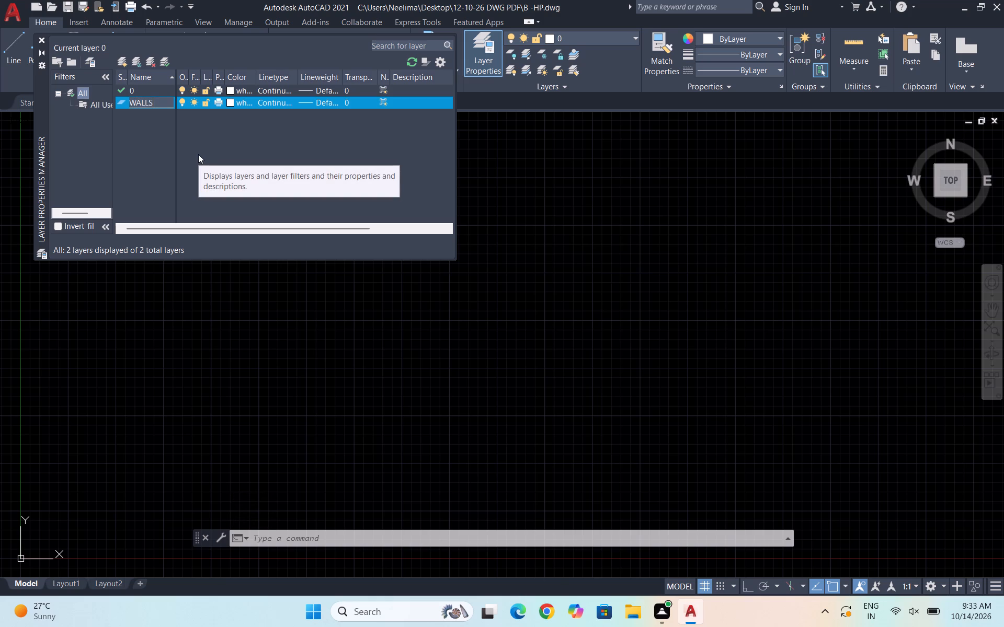
{"action": "left_click", "coordinate": [232, 100]}
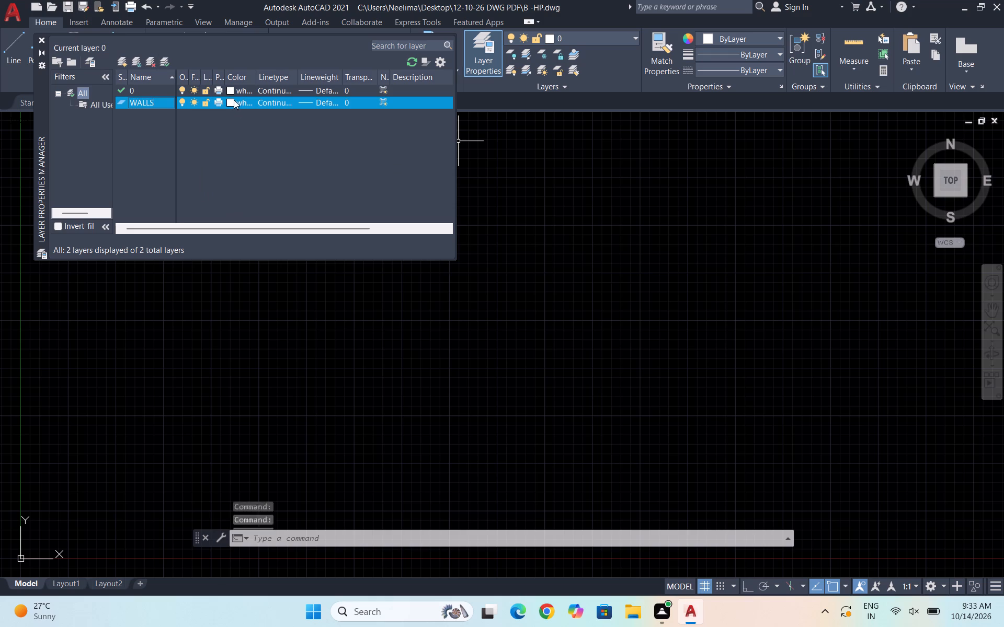
{"action": "left_click", "coordinate": [435, 333]}
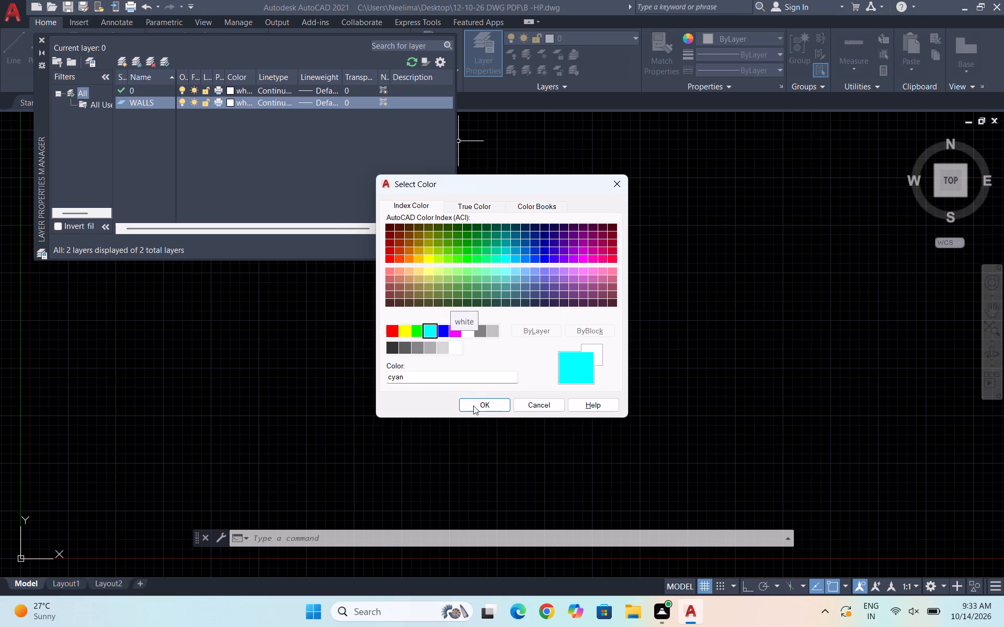
{"action": "left_click", "coordinate": [475, 407]}
Create a new layer named DOORS and give it the colour yellow.
{"action": "left_click", "coordinate": [123, 56]}
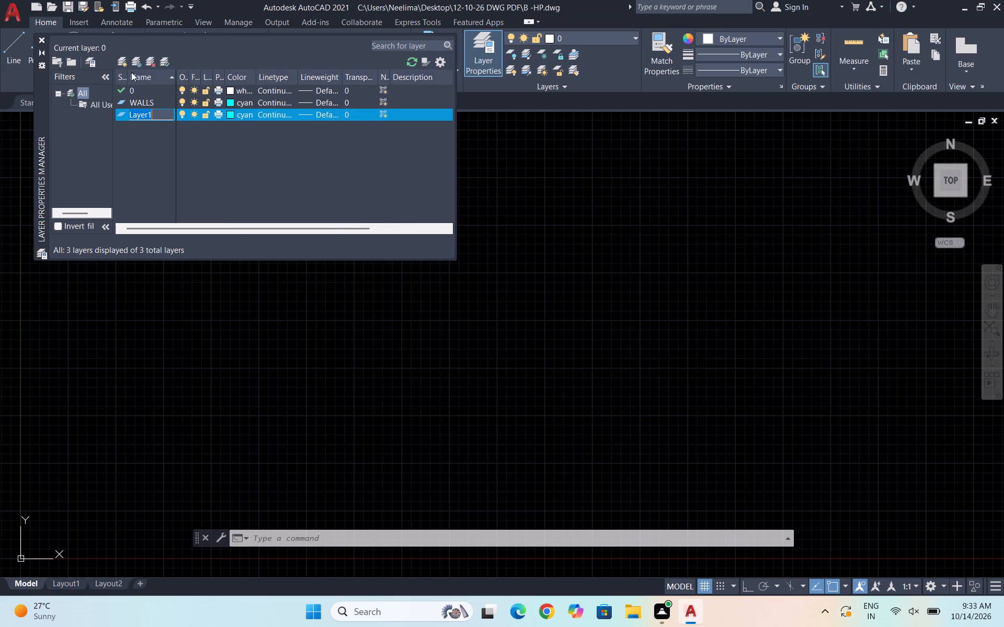
{"action": "type", "text": "DOORS"}
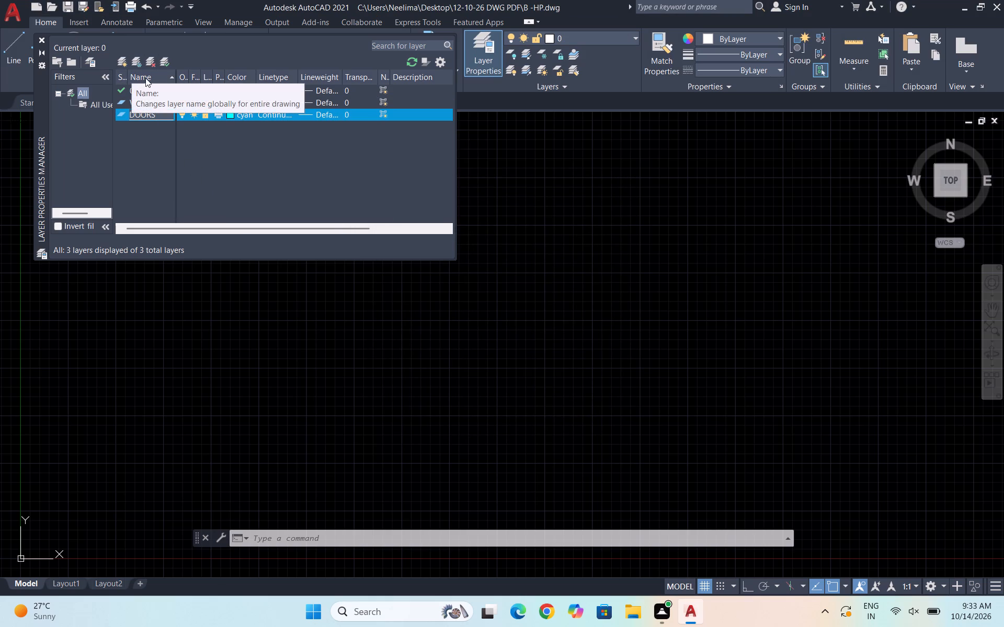
{"action": "left_click", "coordinate": [229, 112]}
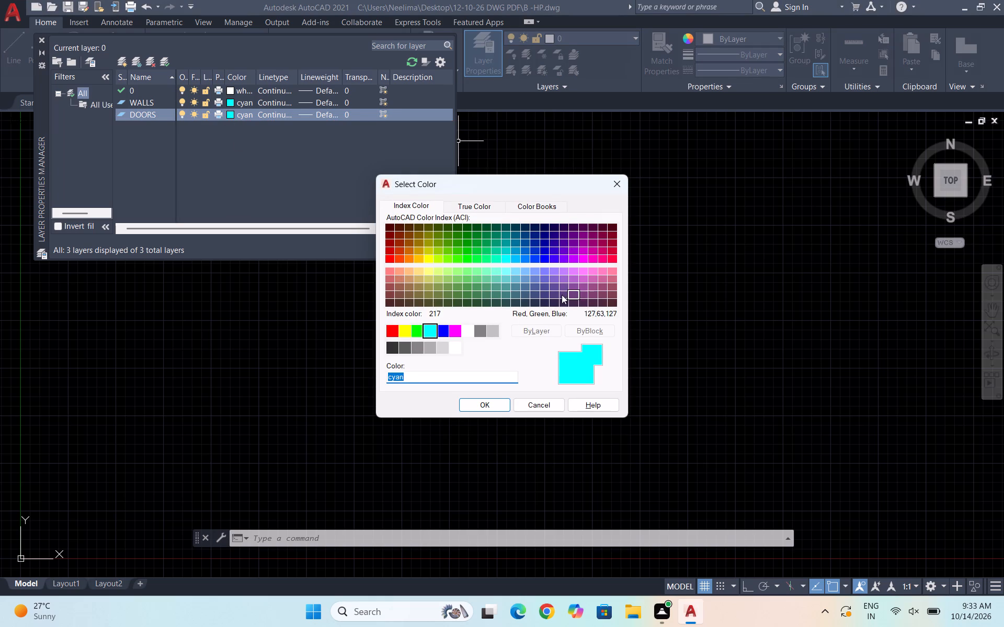
{"action": "left_click", "coordinate": [407, 331]}
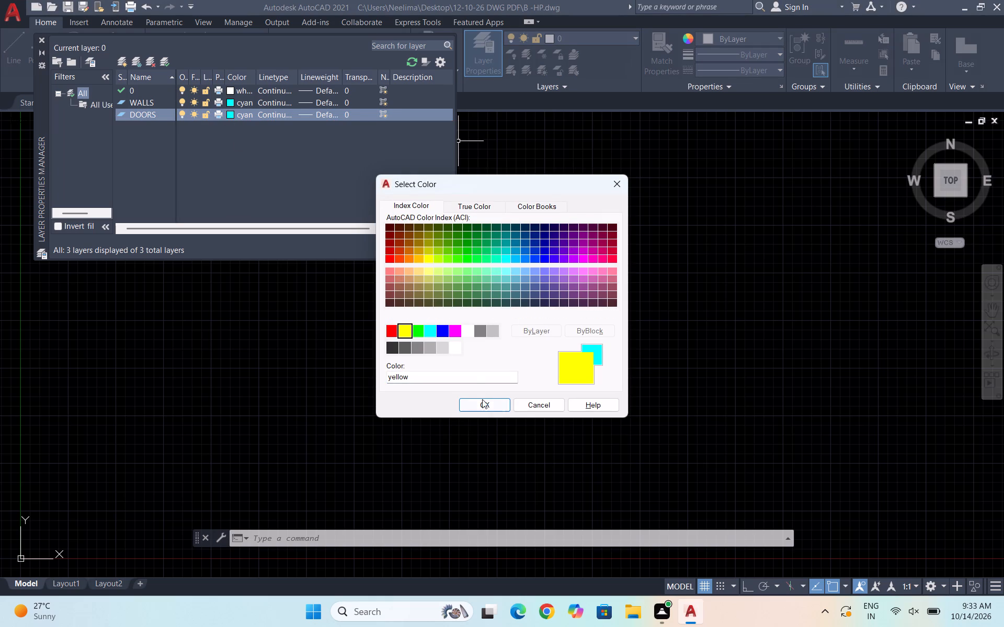
{"action": "left_click", "coordinate": [482, 401]}
Create a new layer named FUR and give it the green index colour 83.
{"action": "left_click", "coordinate": [124, 65]}
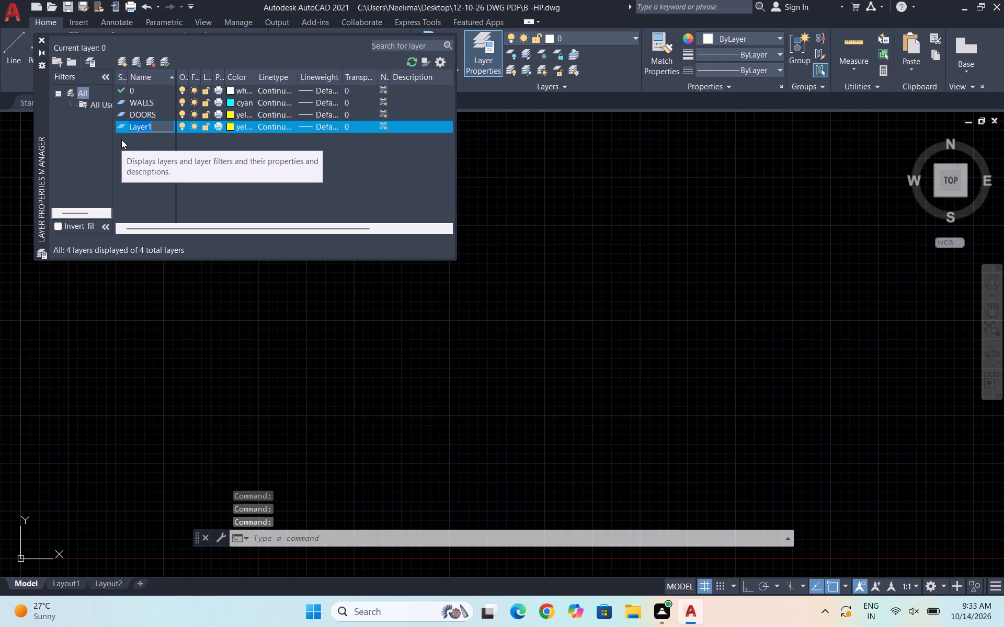
{"action": "type", "text": "FUR"}
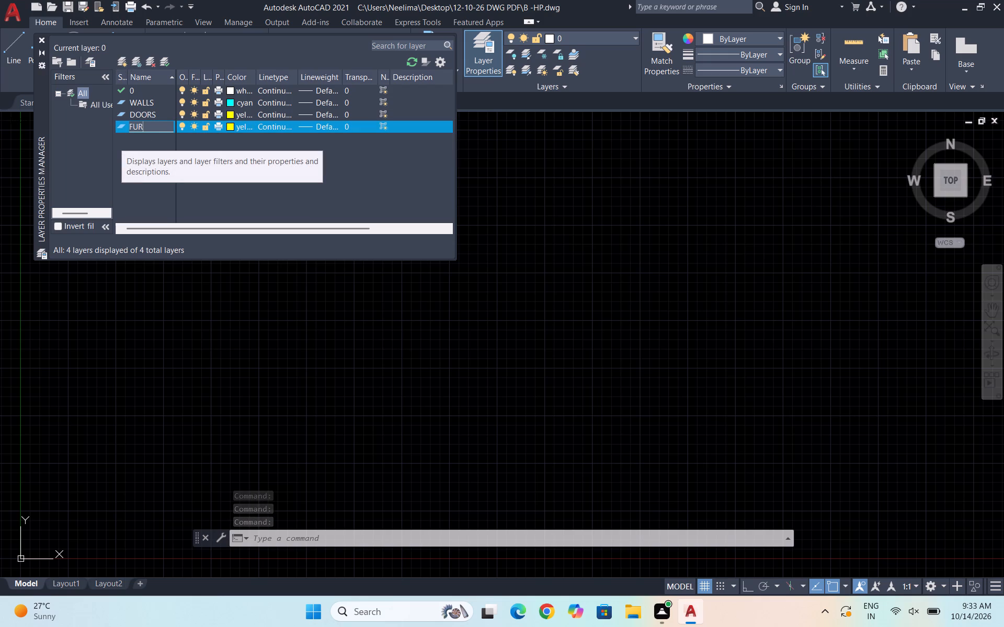
{"action": "left_click", "coordinate": [234, 127]}
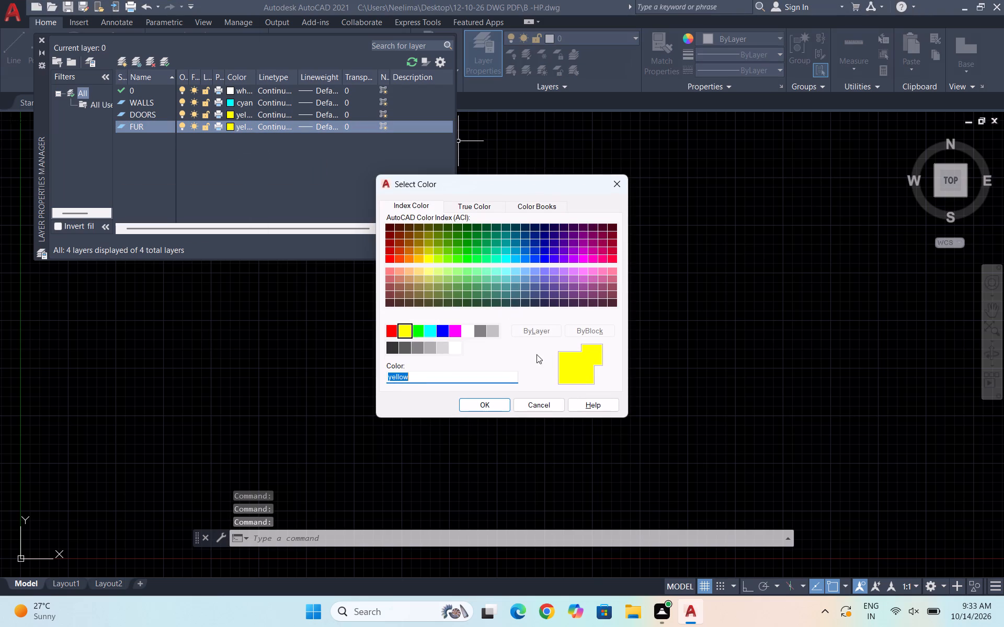
{"action": "left_click", "coordinate": [473, 271]}
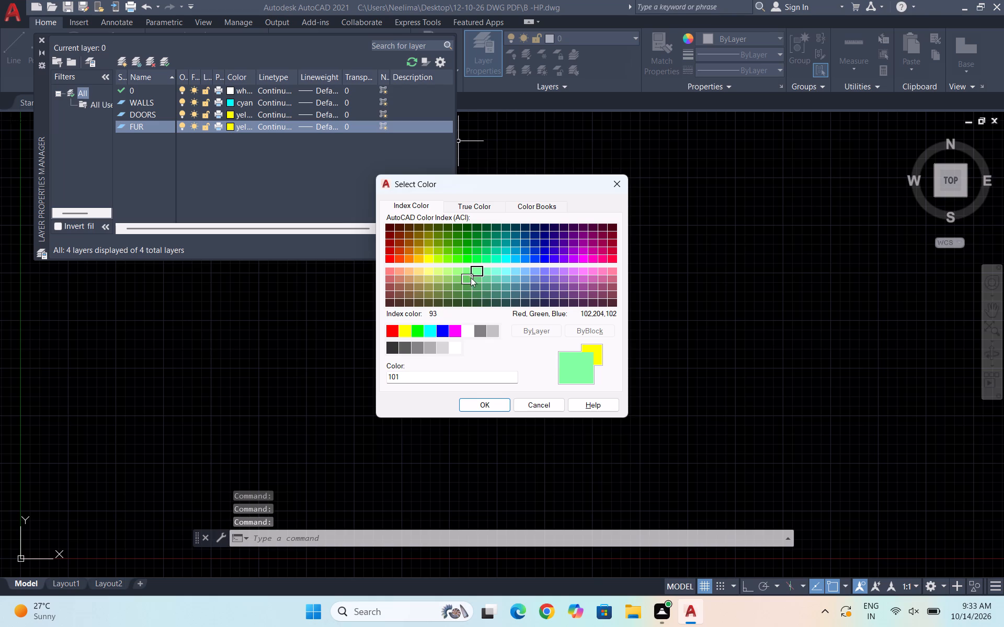
{"action": "left_click", "coordinate": [467, 272]}
{"action": "left_click", "coordinate": [465, 256]}
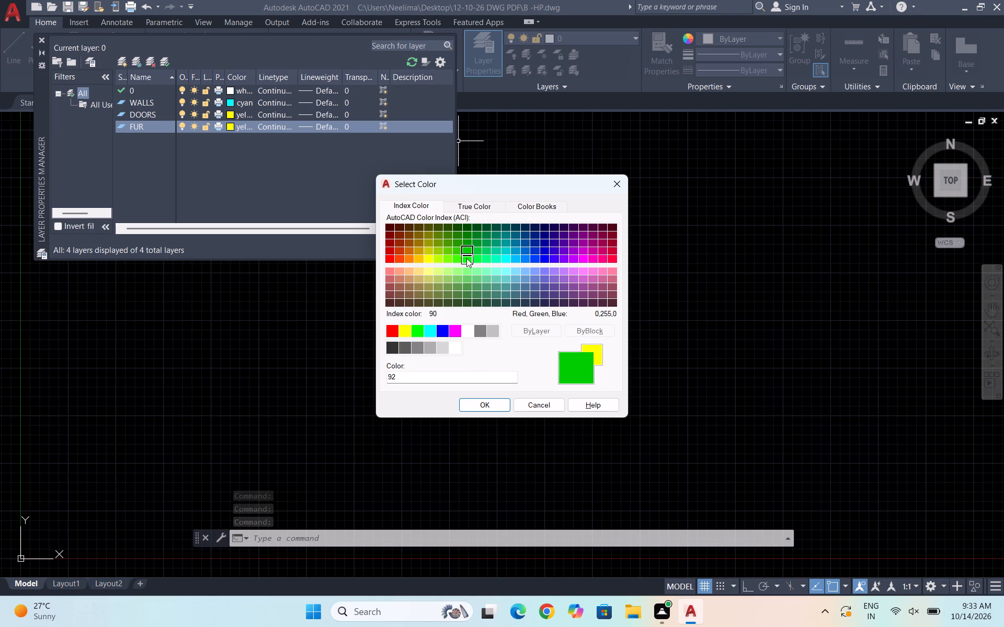
{"action": "left_click", "coordinate": [467, 259]}
{"action": "left_click", "coordinate": [463, 287]}
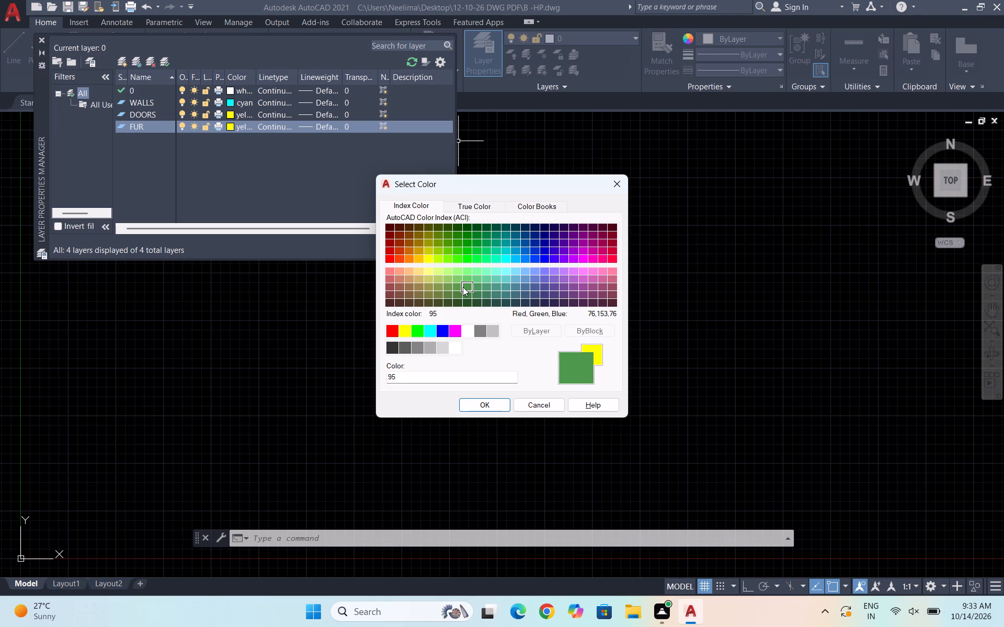
{"action": "left_click", "coordinate": [461, 279]}
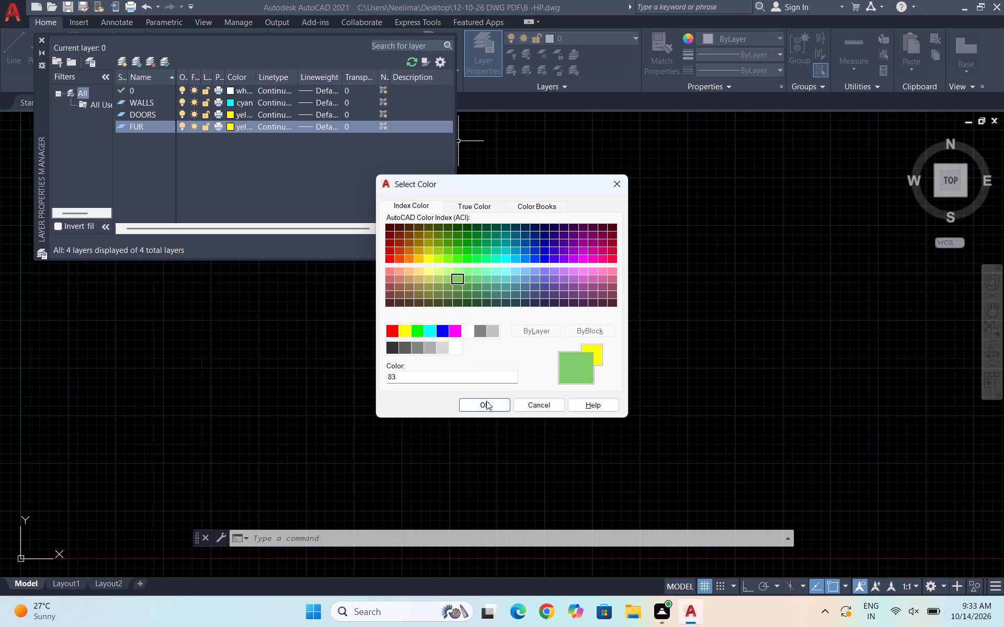
{"action": "left_click", "coordinate": [487, 404]}
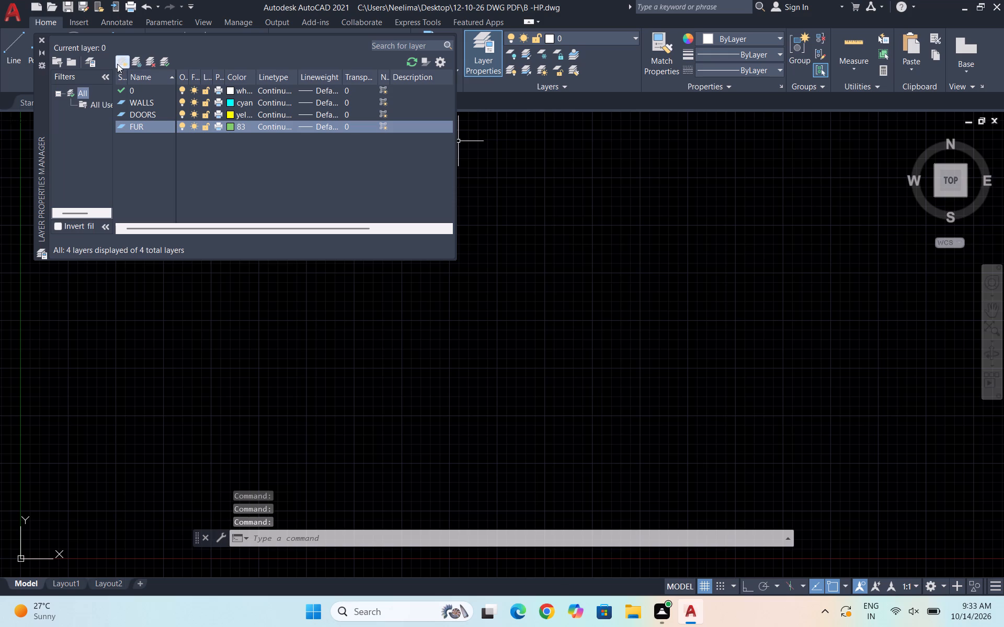
Create a new layer named FURNITURE and give it the standard colour green.
{"action": "left_click", "coordinate": [117, 64]}
{"action": "type", "text": "FURNITURE"}
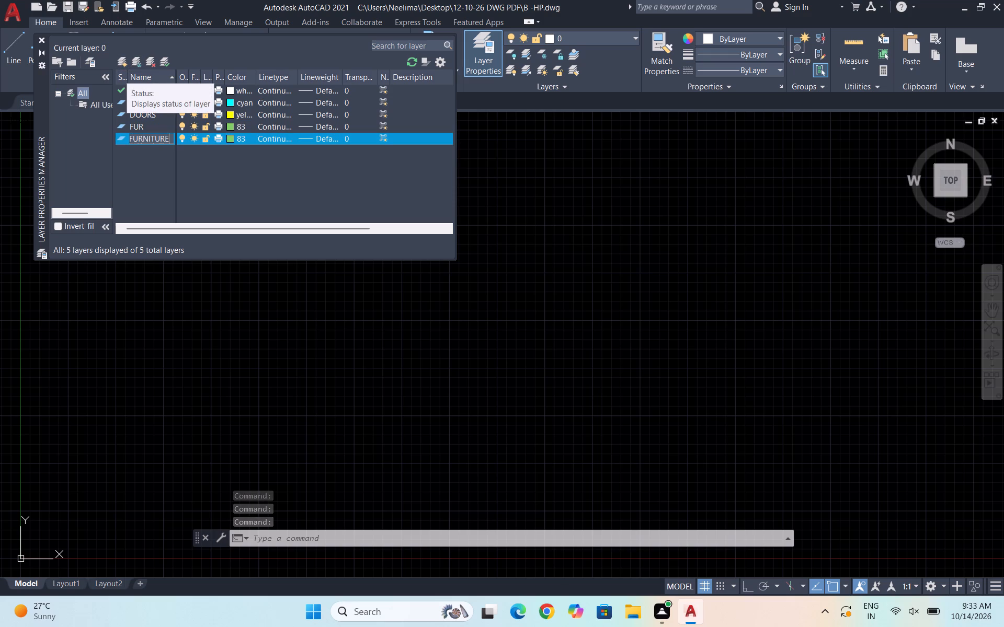
{"action": "left_click", "coordinate": [231, 139]}
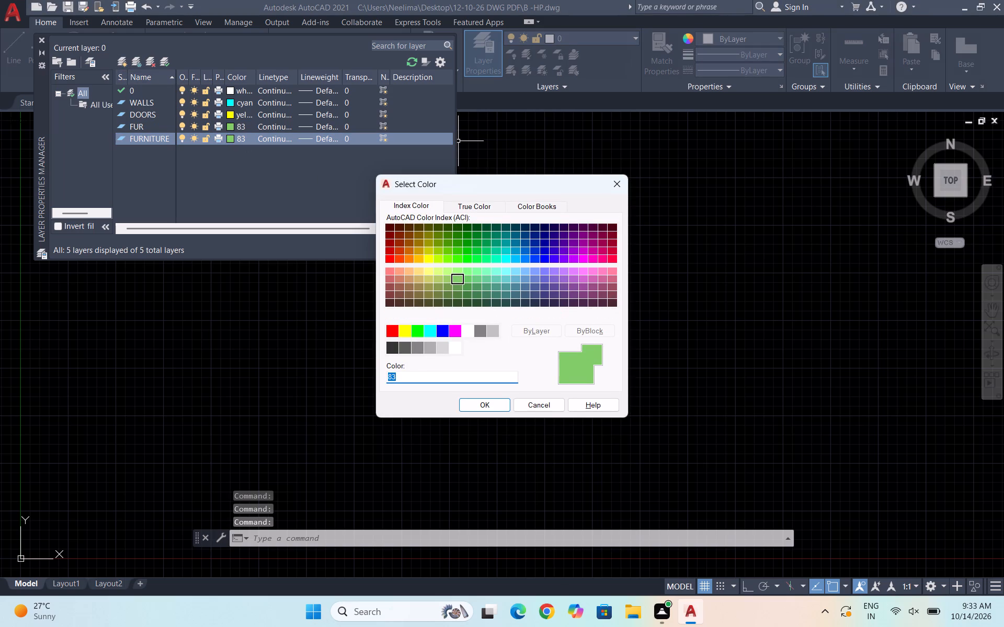
{"action": "left_click", "coordinate": [418, 330]}
{"action": "left_click", "coordinate": [495, 406]}
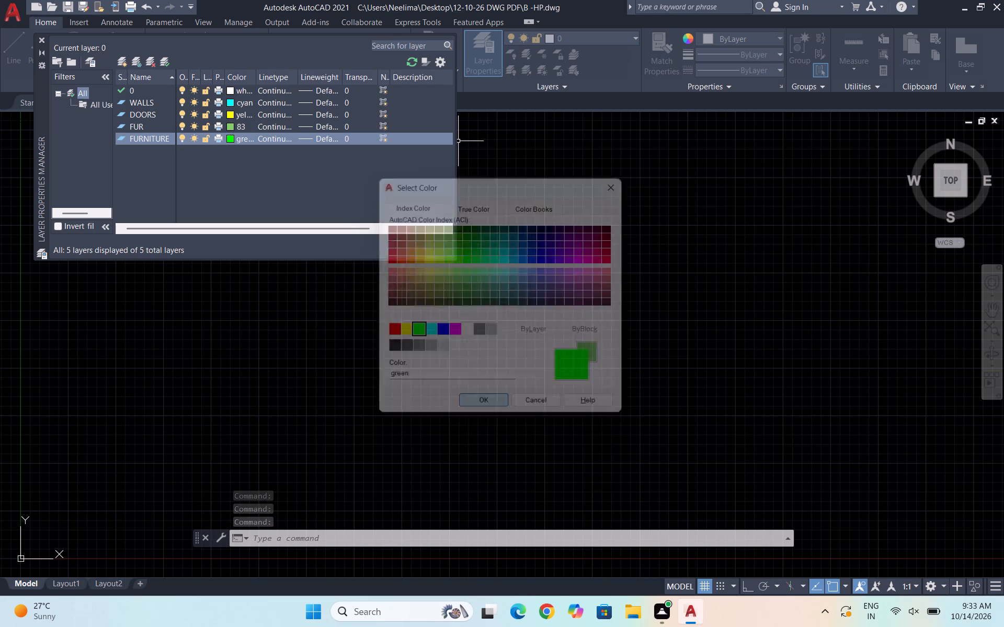
Create a new layer named WINDOWS and give it index colour 240.
{"action": "left_click", "coordinate": [121, 61]}
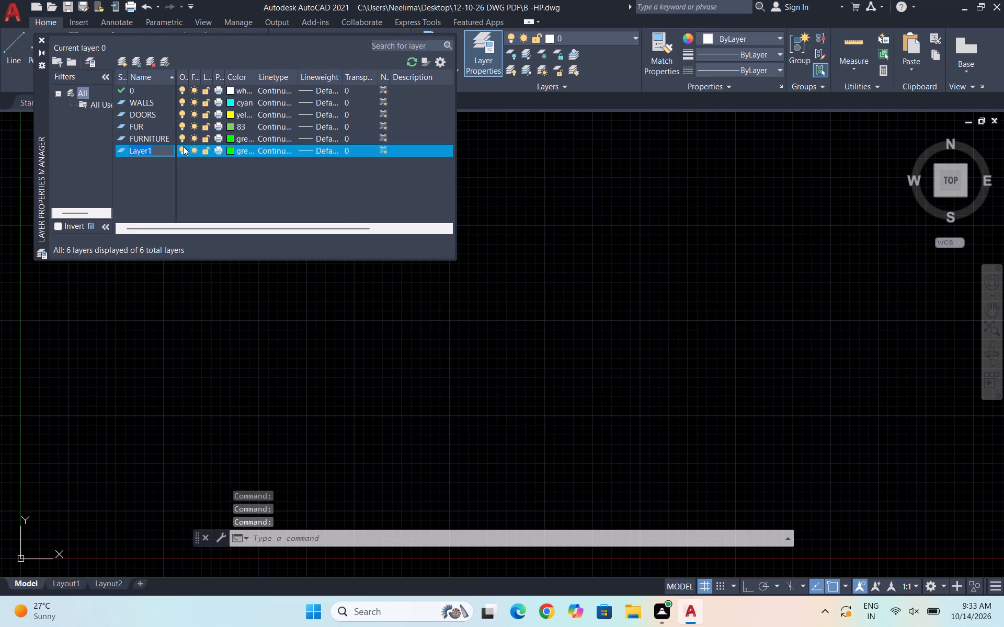
{"action": "type", "text": "WINDOWS"}
{"action": "left_click", "coordinate": [232, 151]}
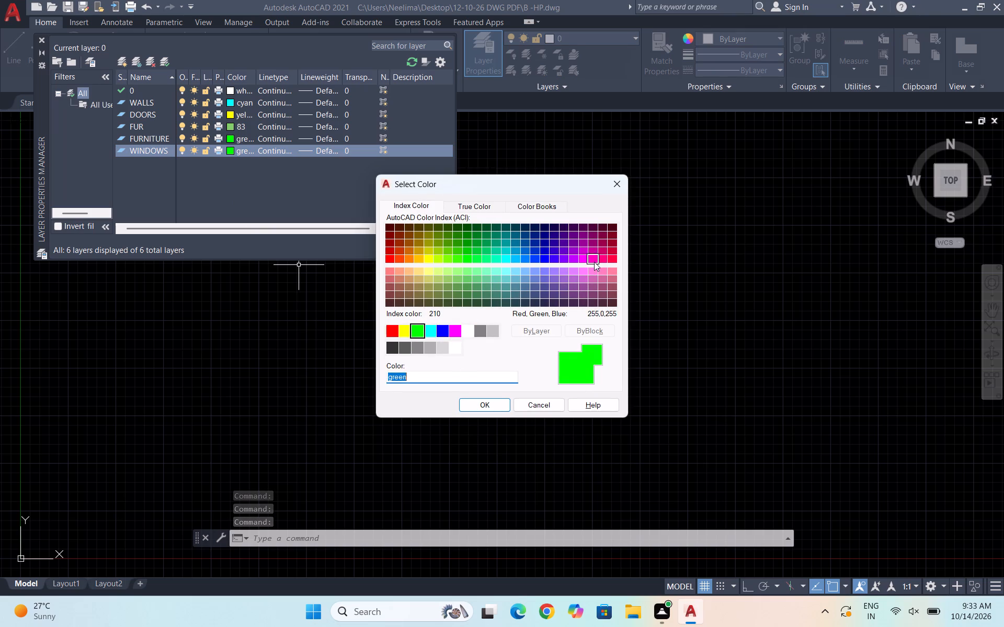
{"action": "left_click", "coordinate": [617, 259]}
{"action": "left_click", "coordinate": [490, 402]}
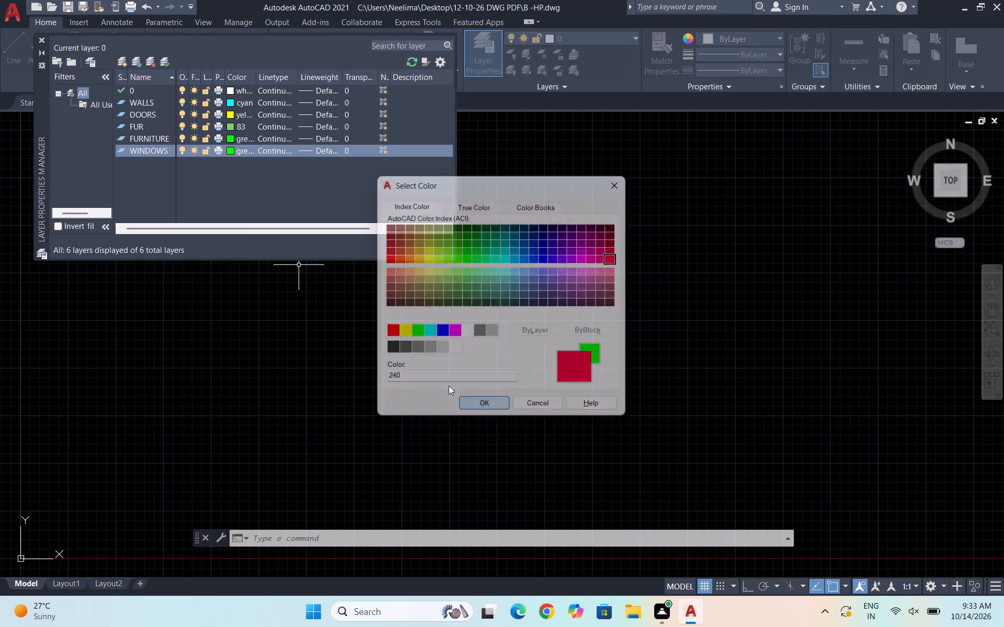
Create a new layer named TEXT and give it the magenta index colour 210.
{"action": "left_click", "coordinate": [127, 63]}
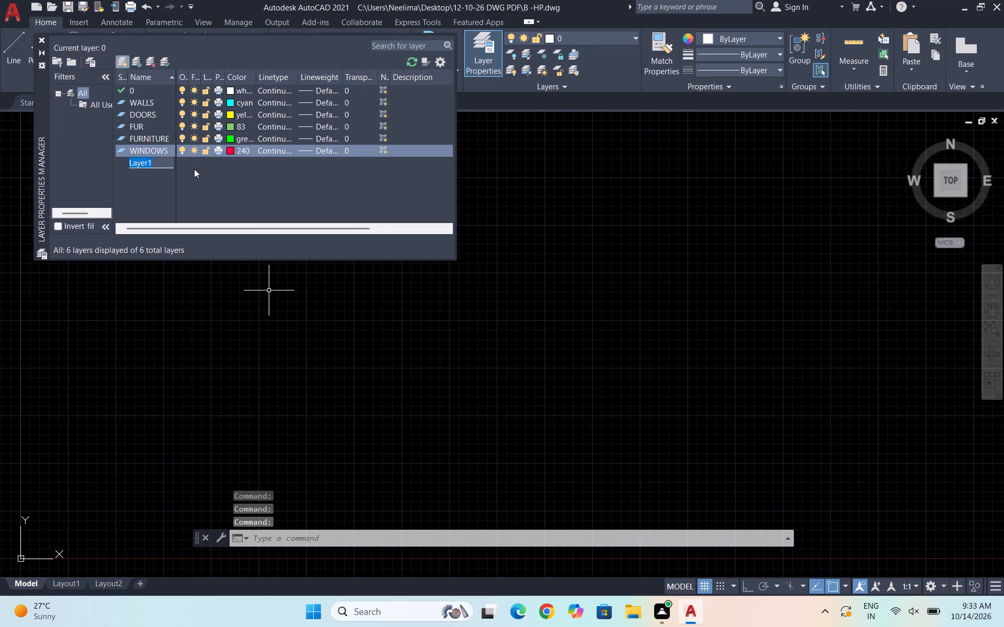
{"action": "type", "text": "TETX"}
{"action": "key", "text": "BackSpace"}
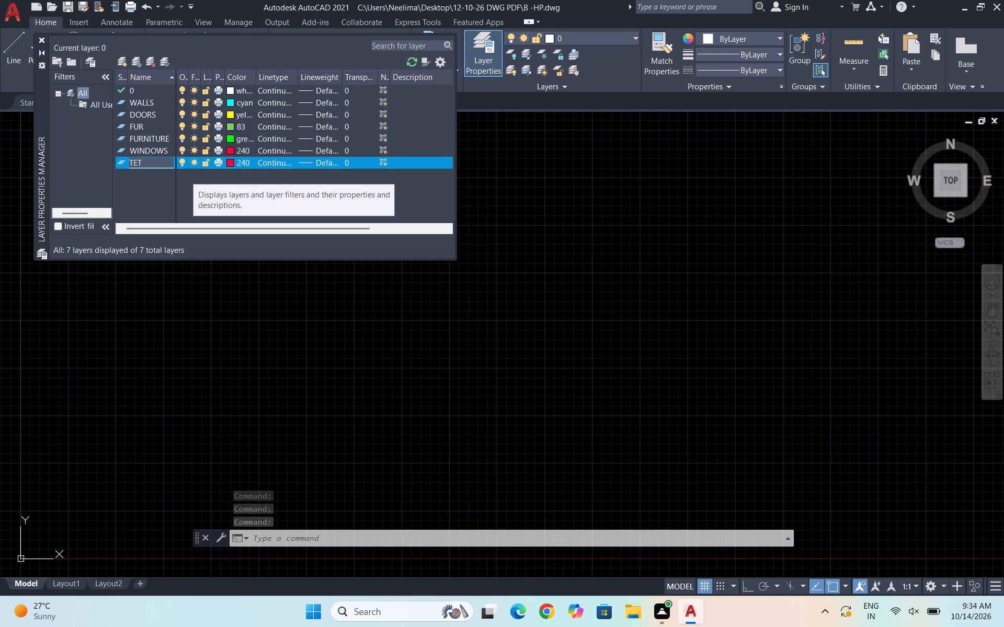
{"action": "key", "text": "BackSpace"}
{"action": "type", "text": "XT"}
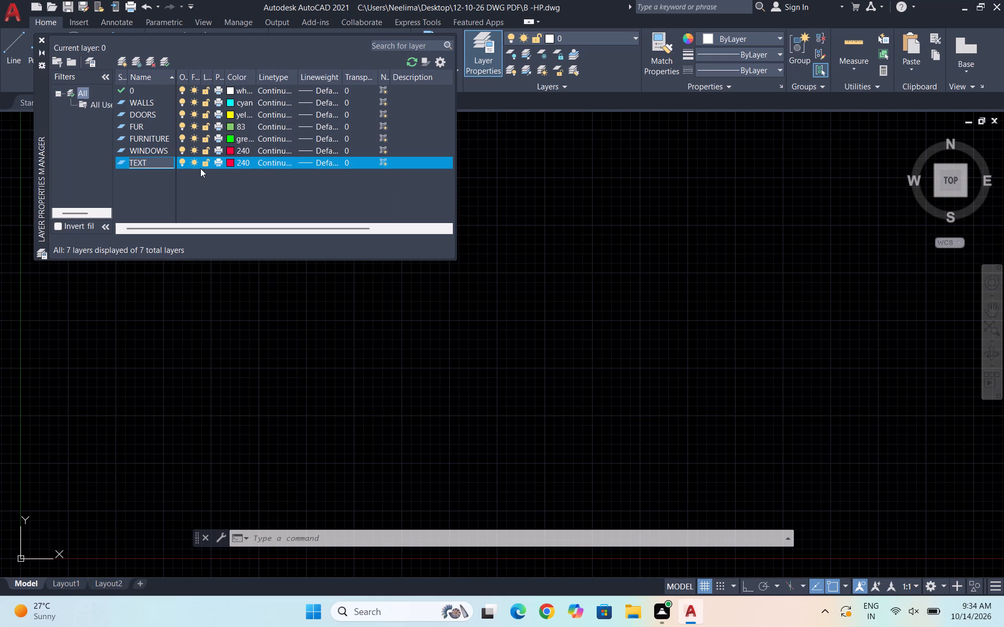
{"action": "left_click", "coordinate": [231, 164]}
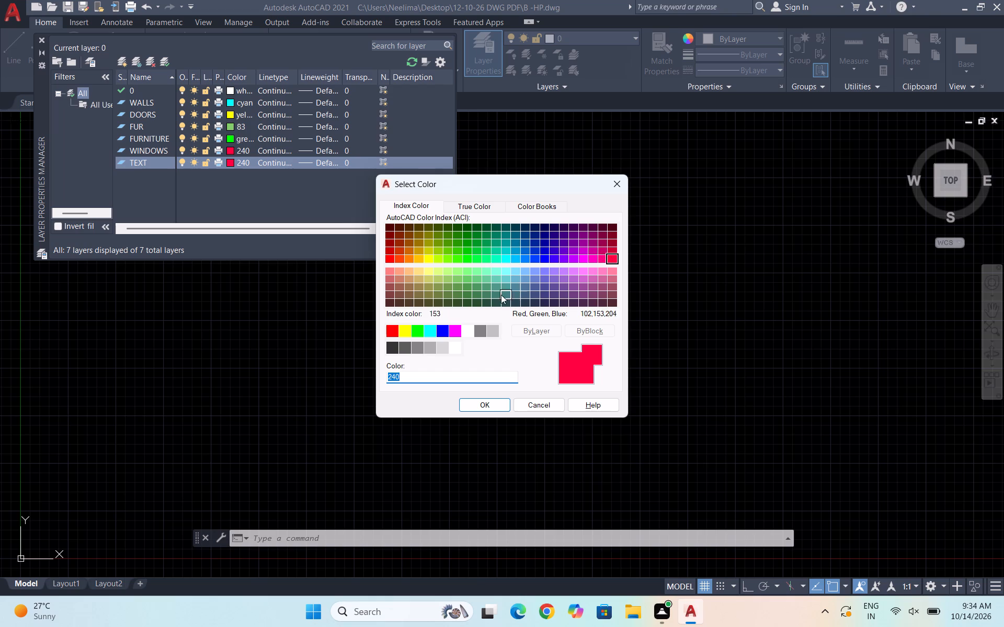
{"action": "left_click", "coordinate": [585, 262]}
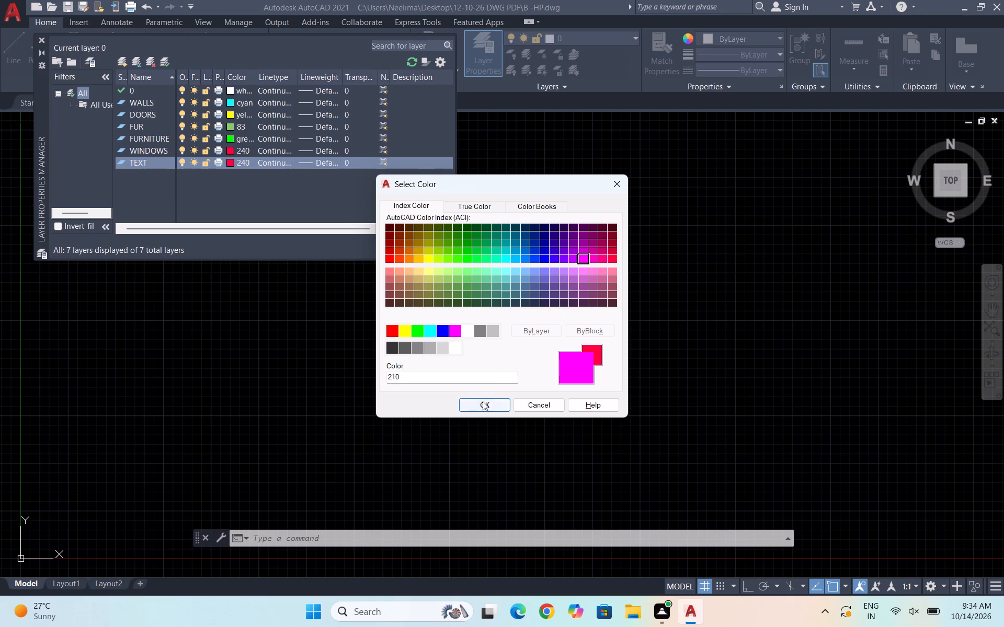
{"action": "left_click", "coordinate": [483, 393]}
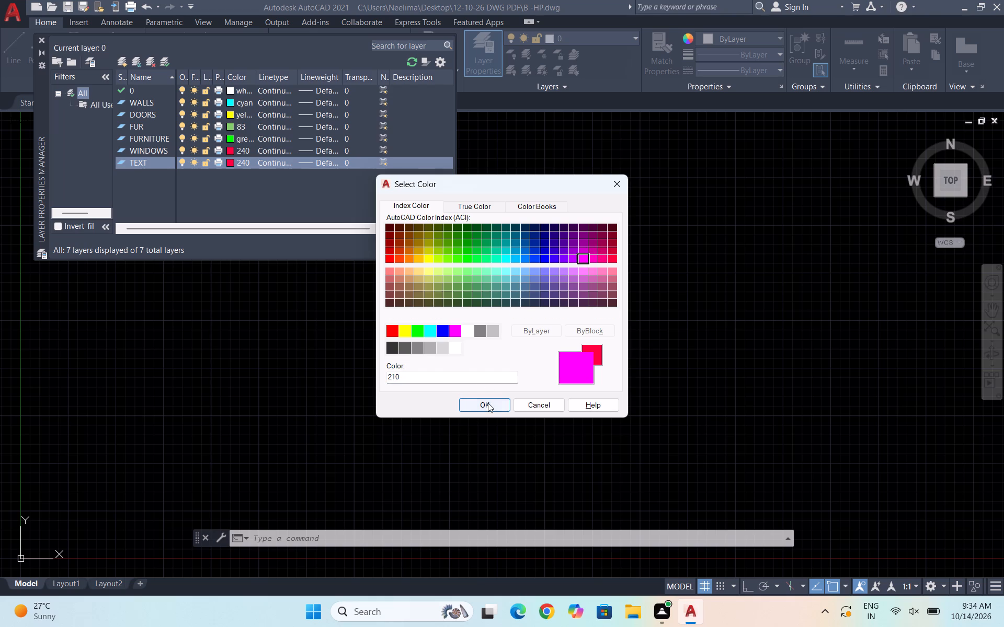
{"action": "left_click", "coordinate": [488, 403]}
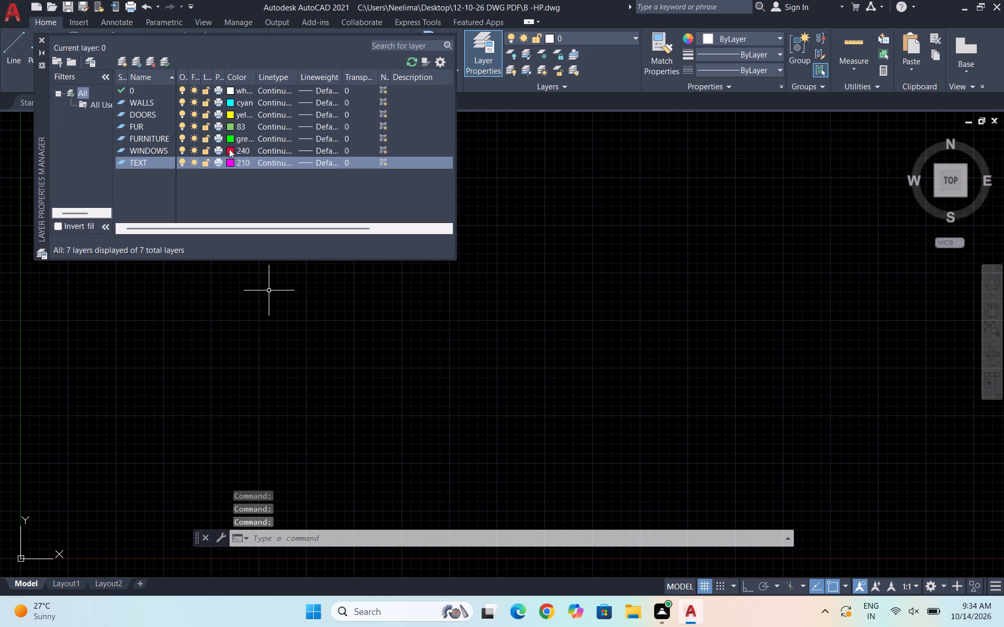
Change the colour of the WINDOWS layer to index colour 220.
{"action": "left_click", "coordinate": [229, 149]}
{"action": "left_click", "coordinate": [192, 174]}
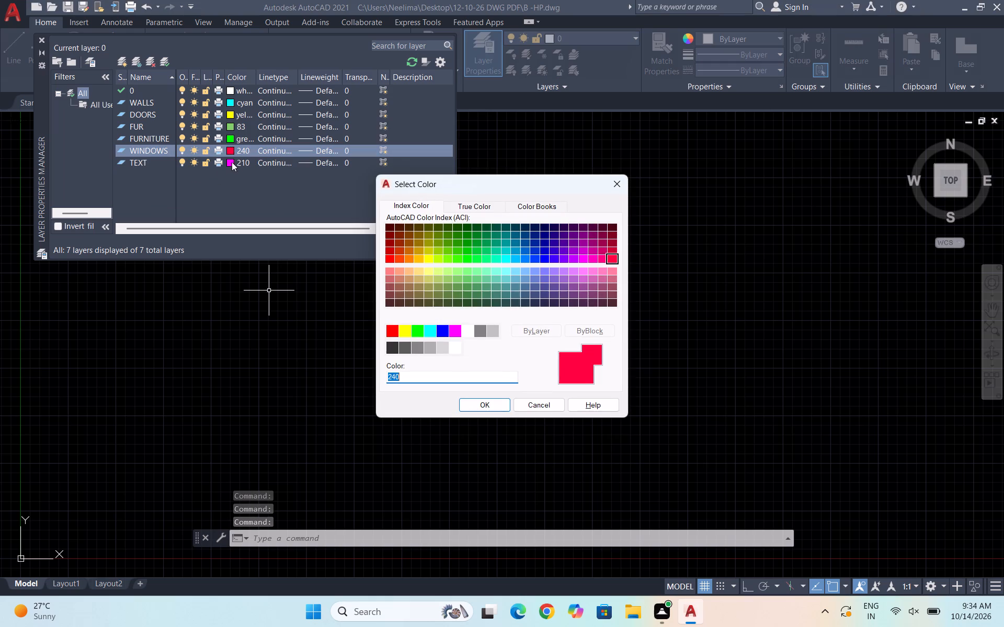
{"action": "left_click", "coordinate": [597, 259]}
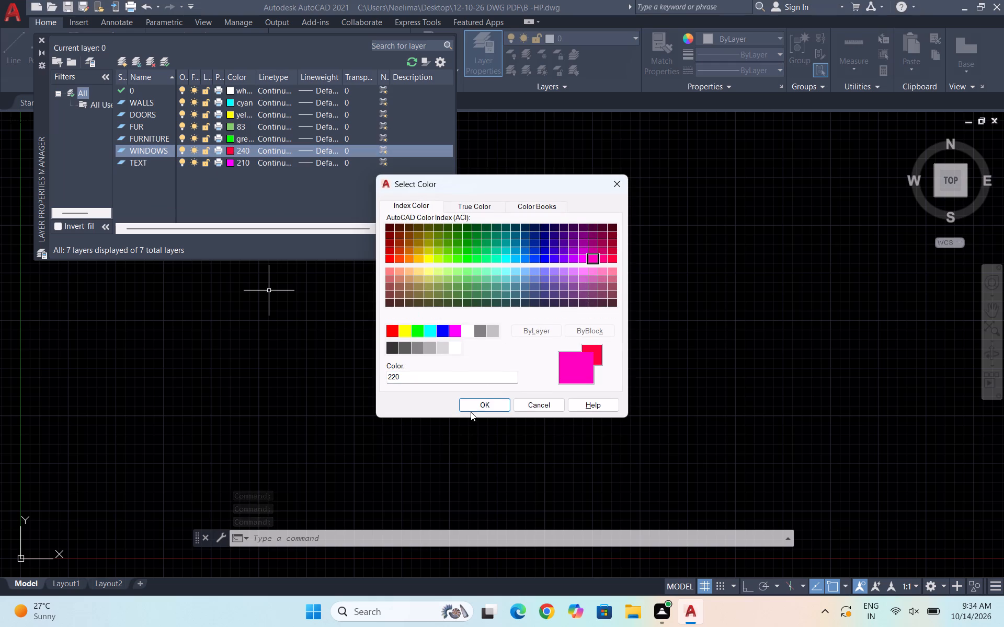
{"action": "left_click", "coordinate": [471, 403]}
Change the colour of the TEXT layer to the standard colour red.
{"action": "left_click", "coordinate": [232, 160]}
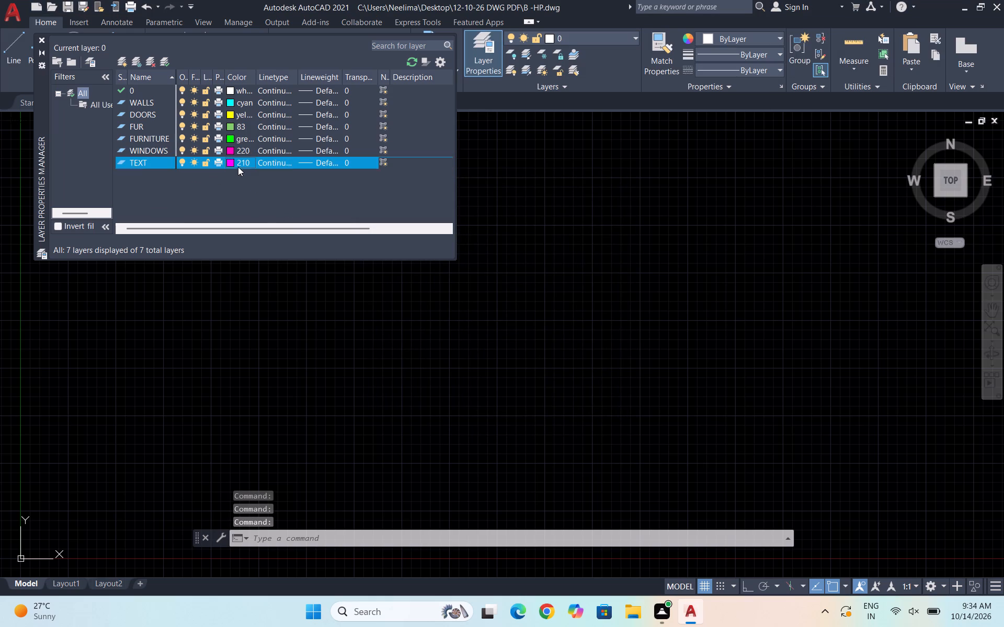
{"action": "left_click", "coordinate": [393, 331]}
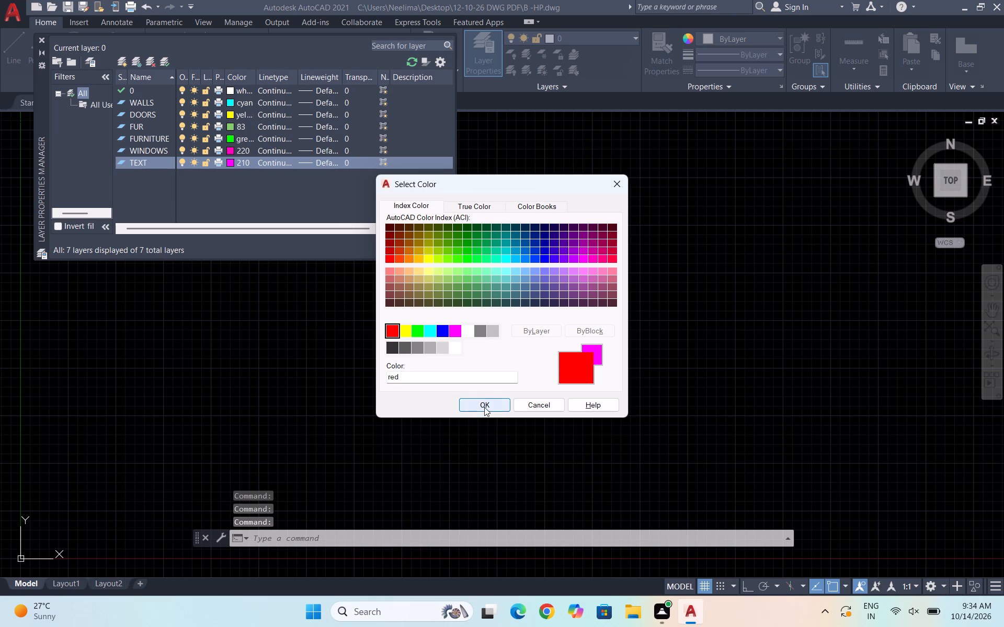
{"action": "left_click", "coordinate": [484, 407]}
Create a new layer named LT and give it the grey index colour 8.
{"action": "left_click", "coordinate": [124, 59]}
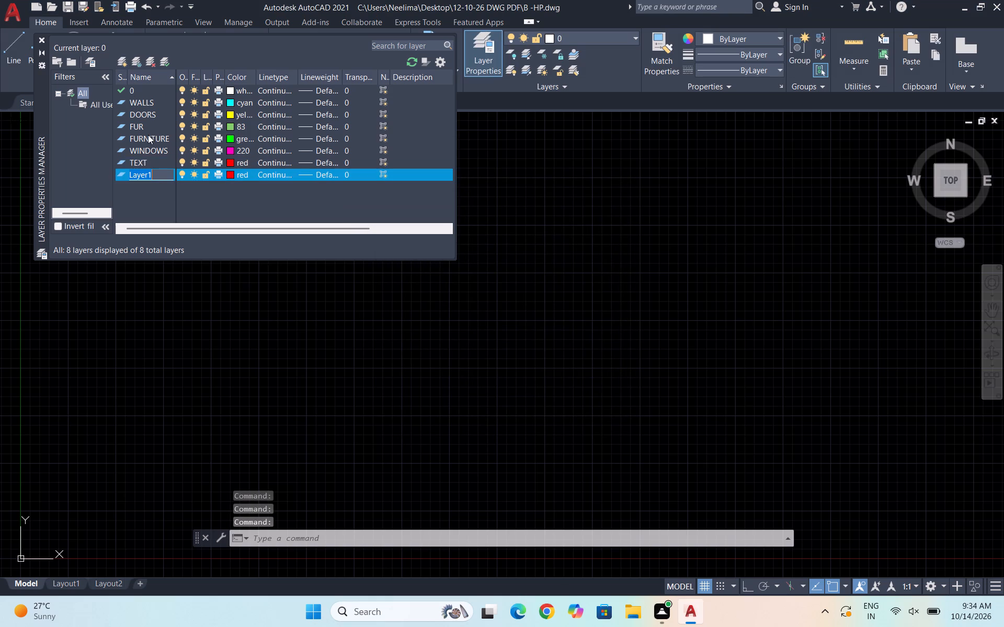
{"action": "type", "text": "LT"}
{"action": "left_click", "coordinate": [228, 176]}
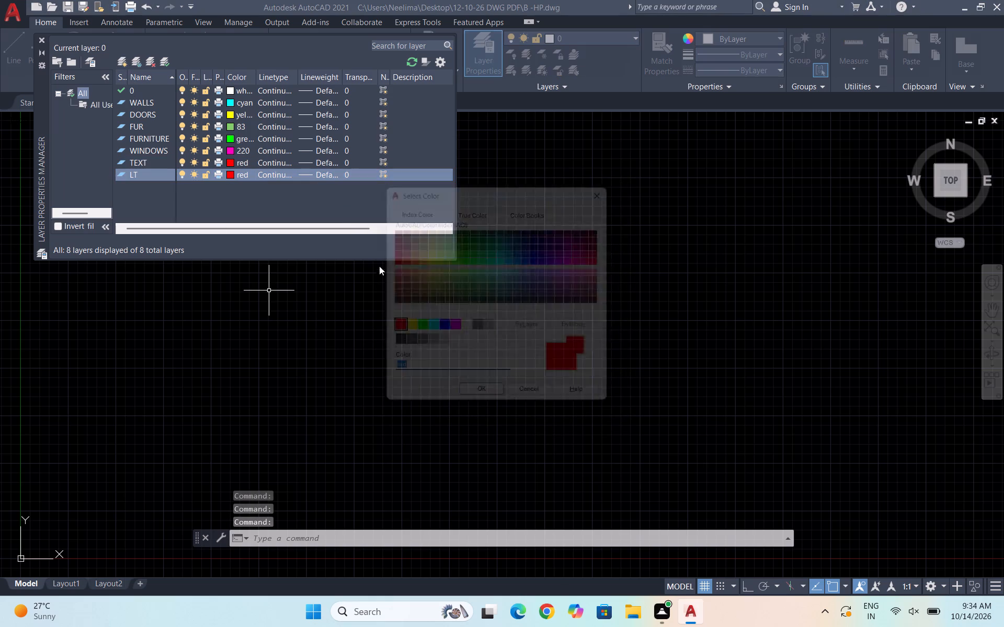
{"action": "left_click", "coordinate": [480, 333]}
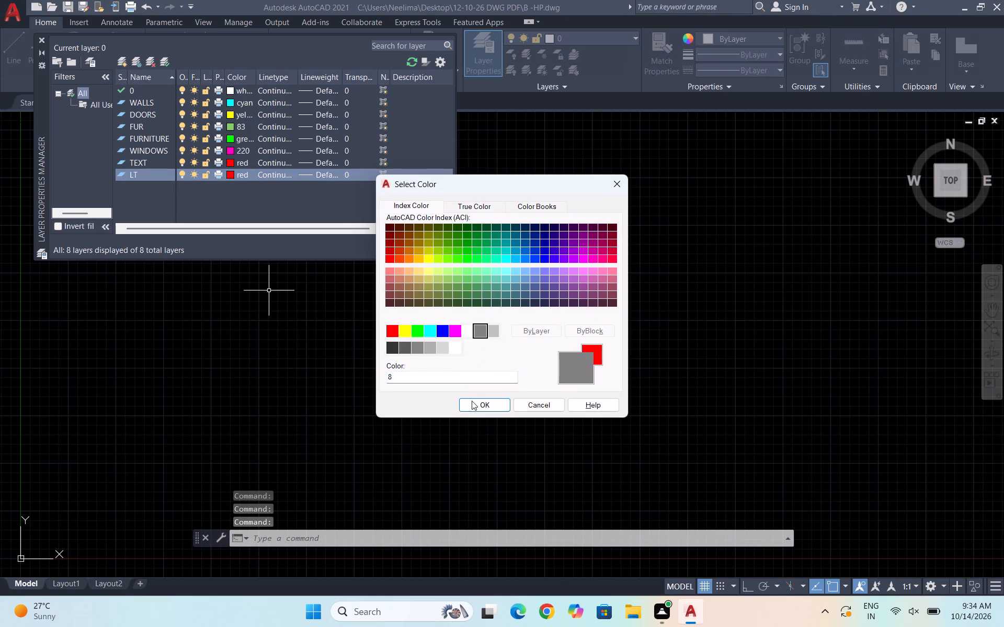
{"action": "left_click", "coordinate": [475, 403]}
Create a new layer named DOT and give it the purple index colour 203.
{"action": "left_click", "coordinate": [121, 61]}
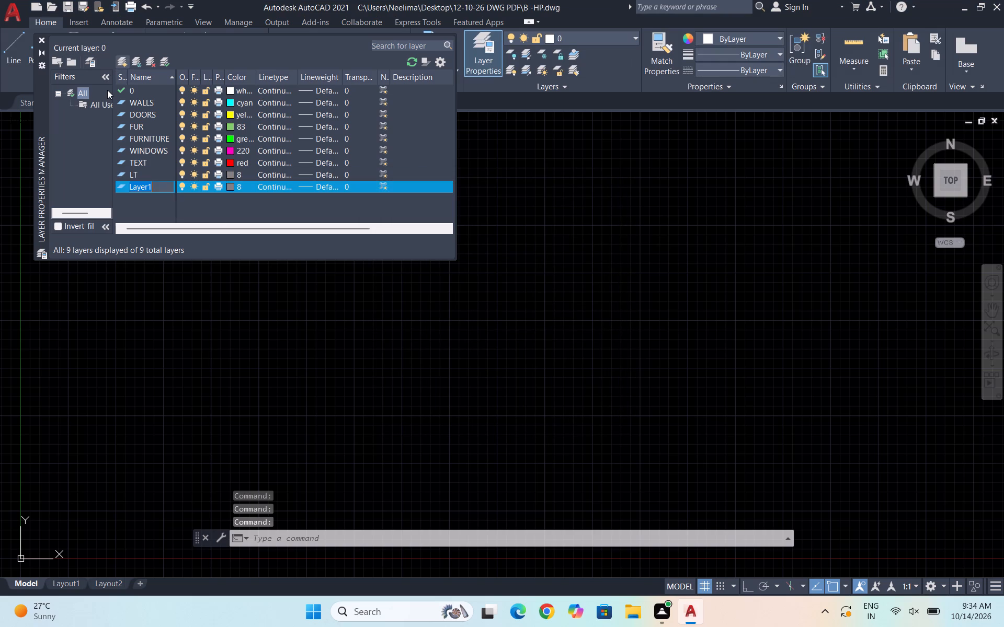
{"action": "type", "text": "DOTT"}
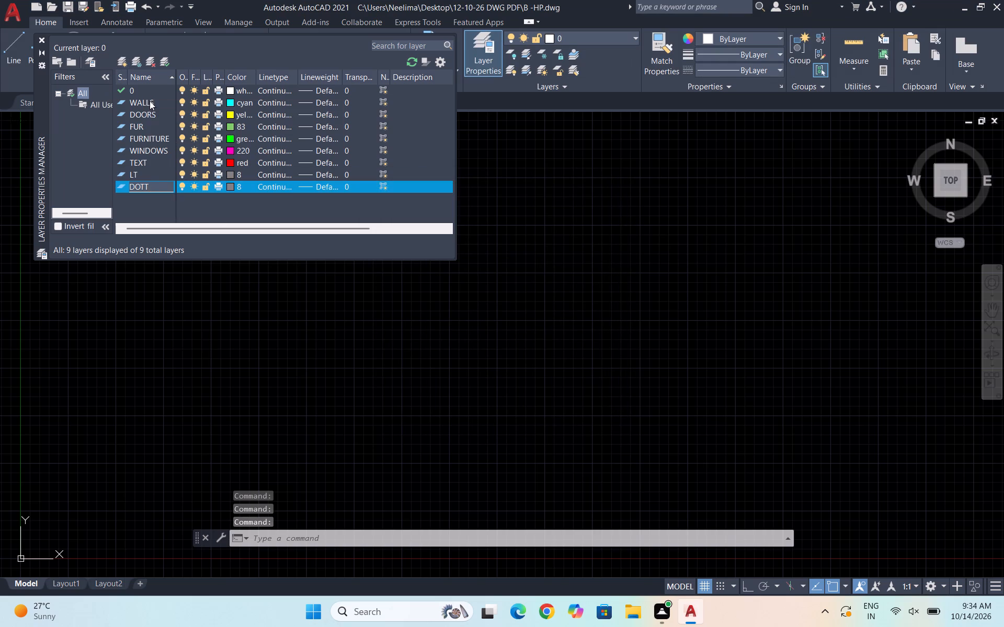
{"action": "key", "text": "BackSpace"}
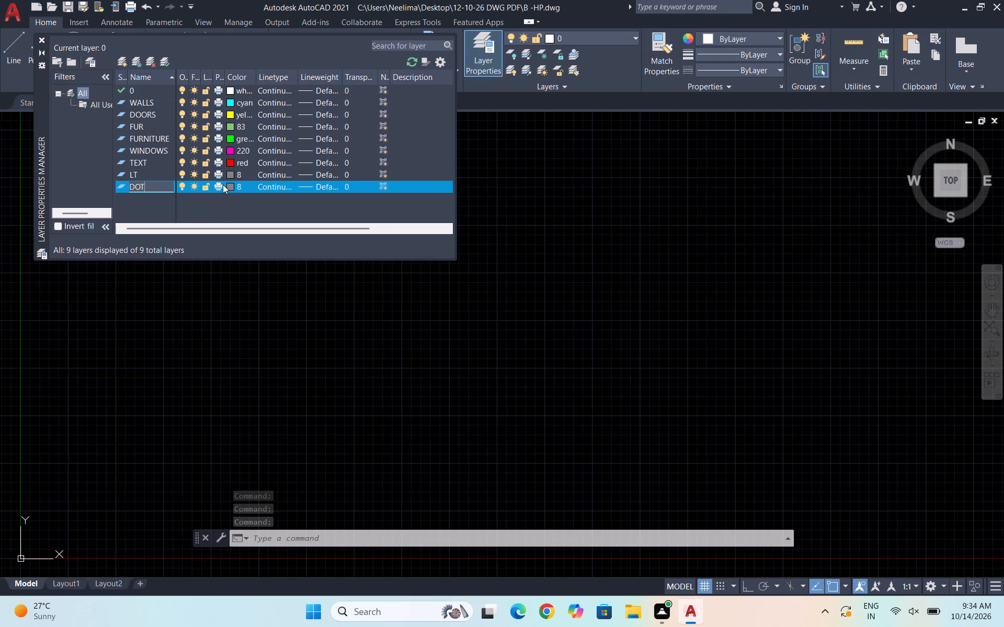
{"action": "left_click", "coordinate": [229, 184]}
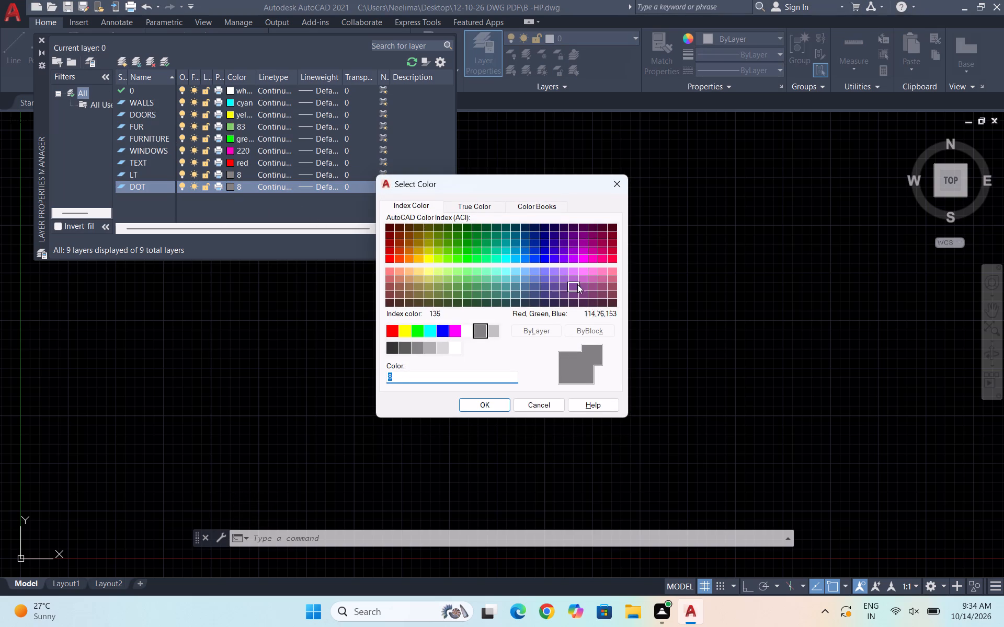
{"action": "left_click", "coordinate": [544, 258]}
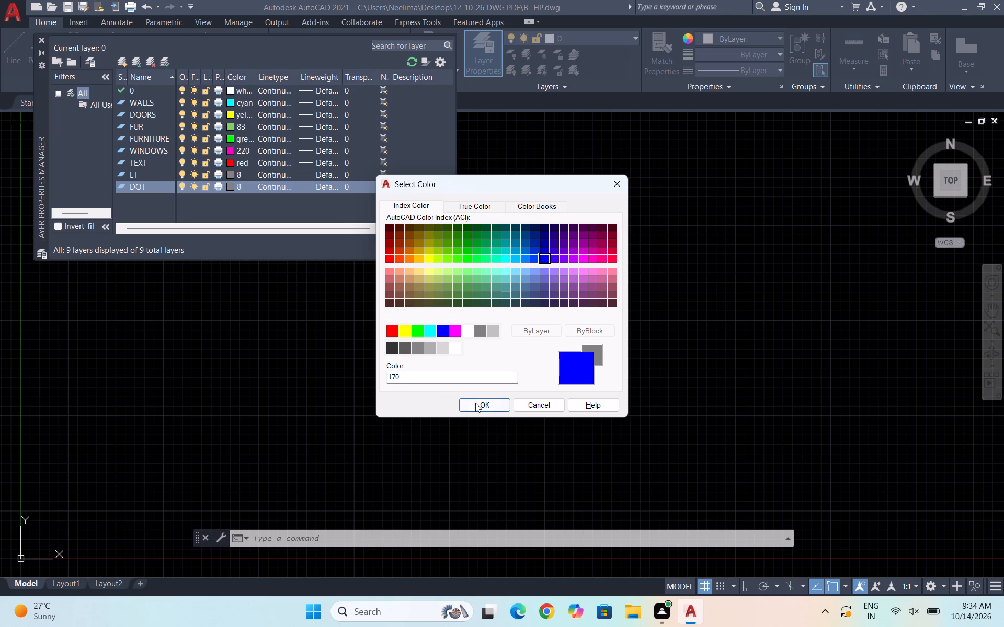
{"action": "left_click", "coordinate": [578, 279]}
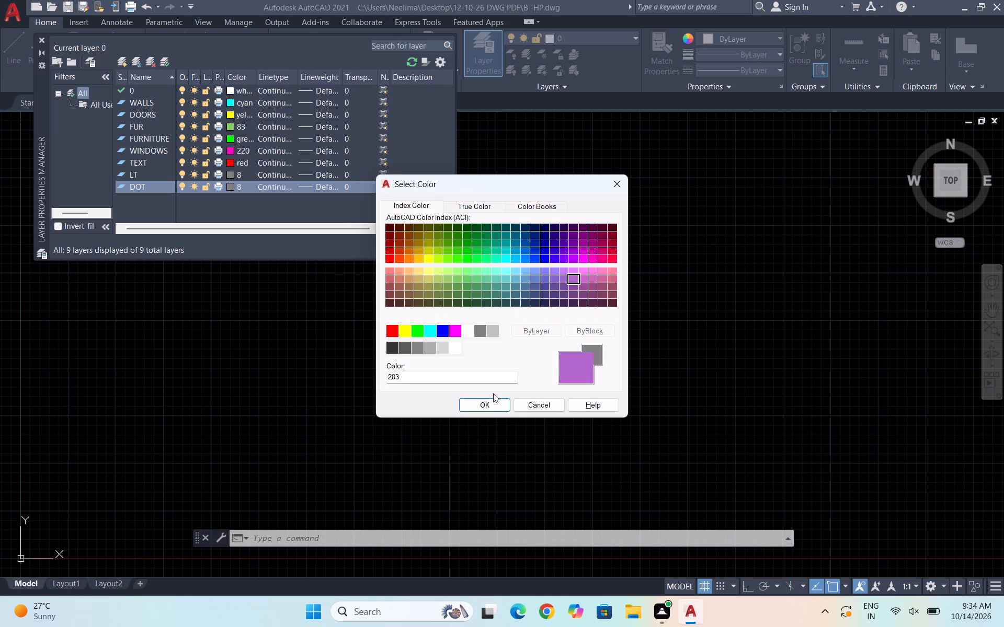
{"action": "left_click", "coordinate": [485, 405]}
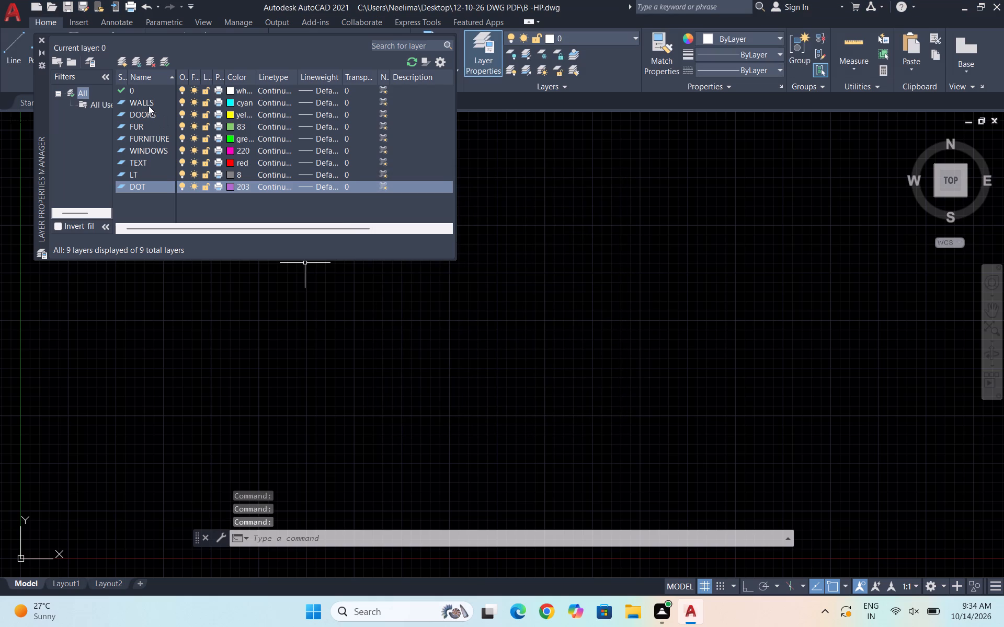
Make the WALLS layer the current layer.
{"action": "left_click", "coordinate": [147, 103]}
{"action": "left_click", "coordinate": [163, 61]}
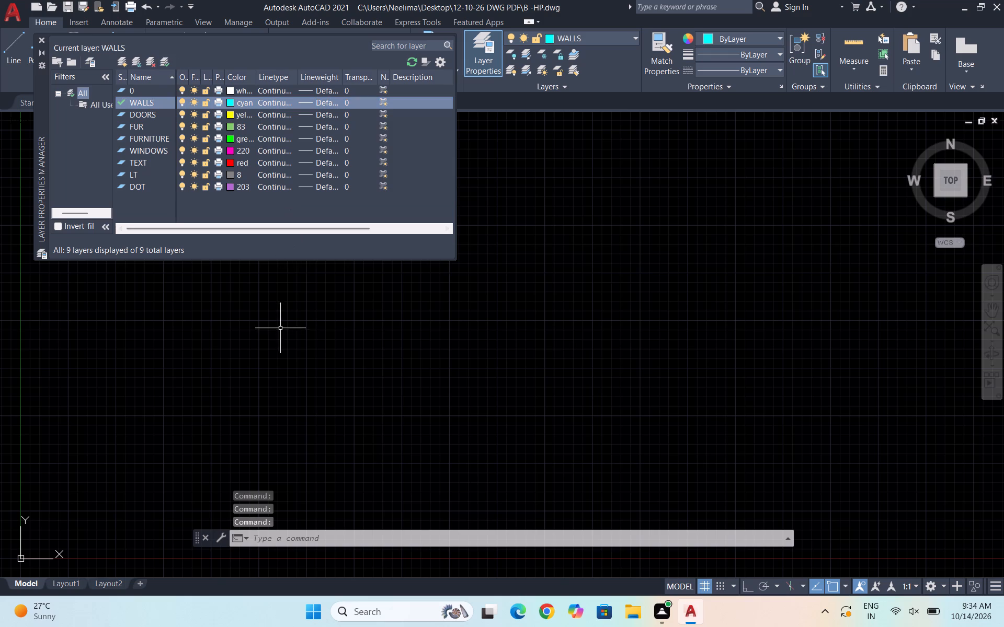
Turn Ortho mode on and the grid display off.
{"action": "key", "text": "F8"}
{"action": "key", "text": "F7"}
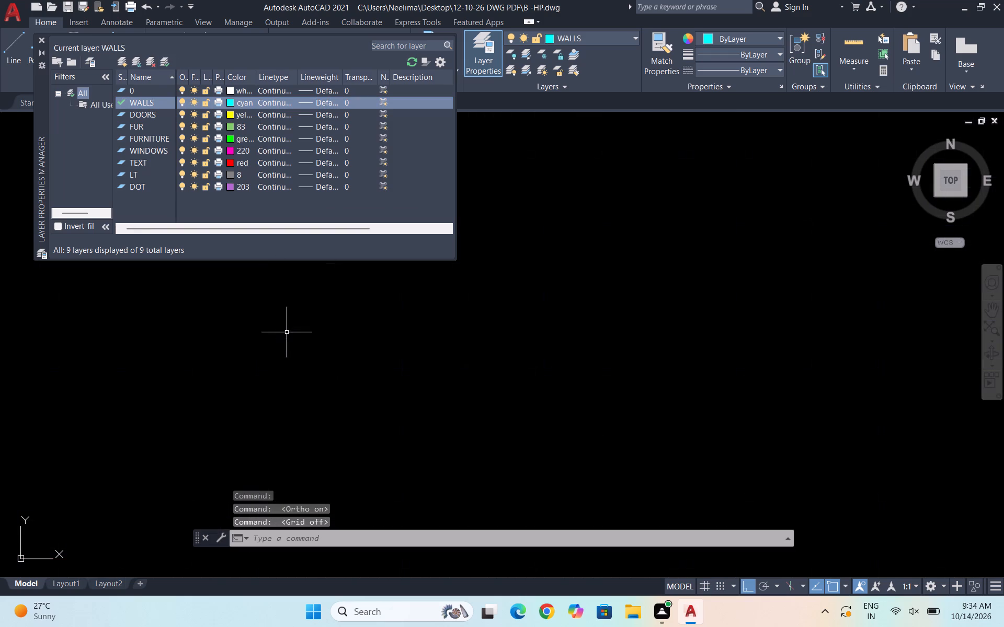
Close the layer properties manager with WALLS as the current layer.
{"action": "left_click", "coordinate": [165, 62]}
{"action": "left_click", "coordinate": [42, 39]}
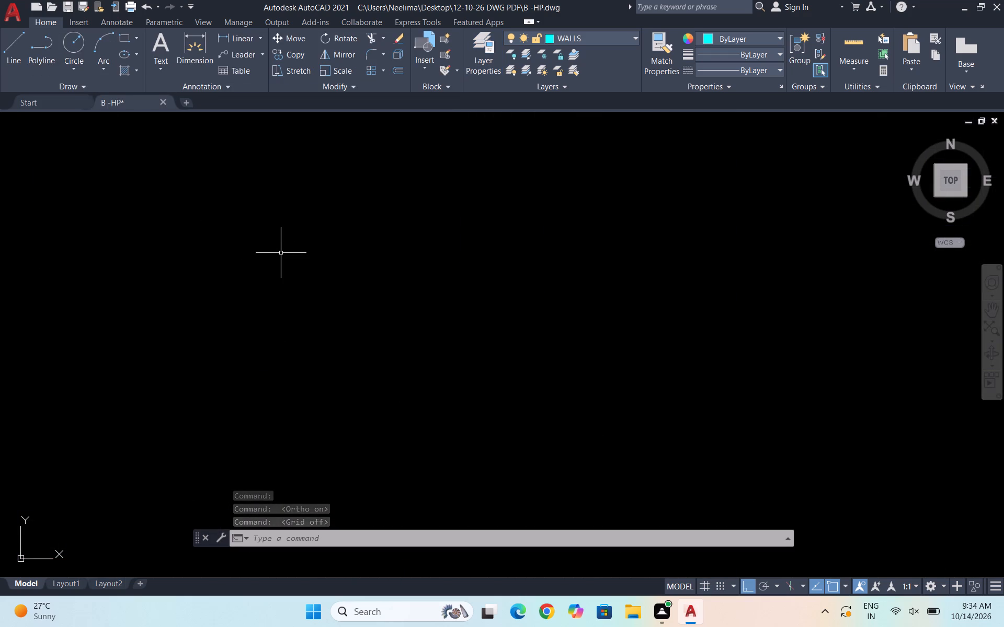
Place a vertical construction line (XLINE, Ver option) on the WALLS layer in the left part of the empty drawing.
{"action": "type", "text": "XL"}
{"action": "key", "text": "Return"}
{"action": "key", "text": "v"}
{"action": "key", "text": "Return"}
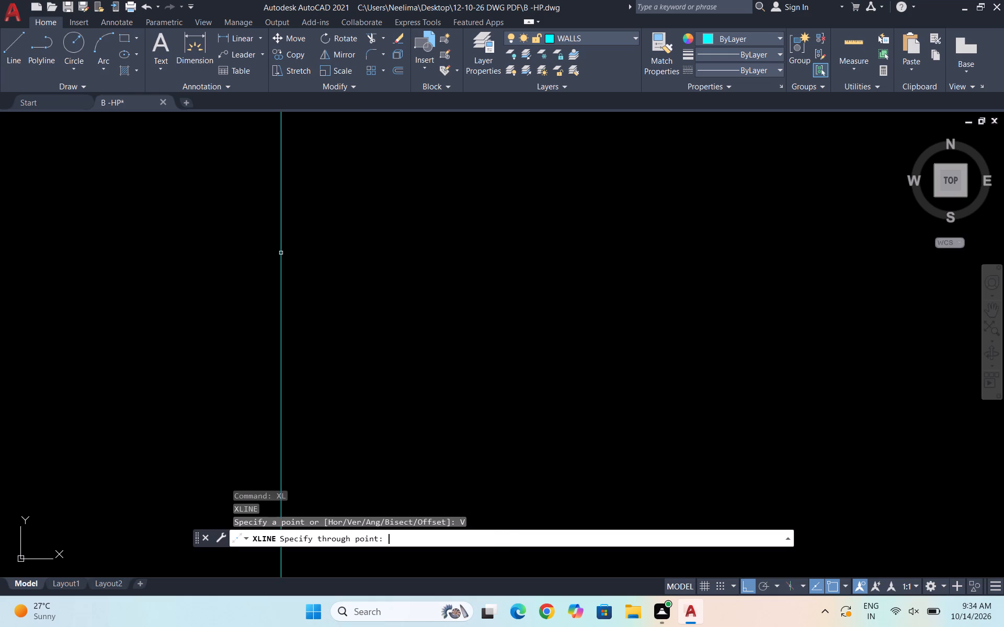
{"action": "left_click", "coordinate": [301, 254]}
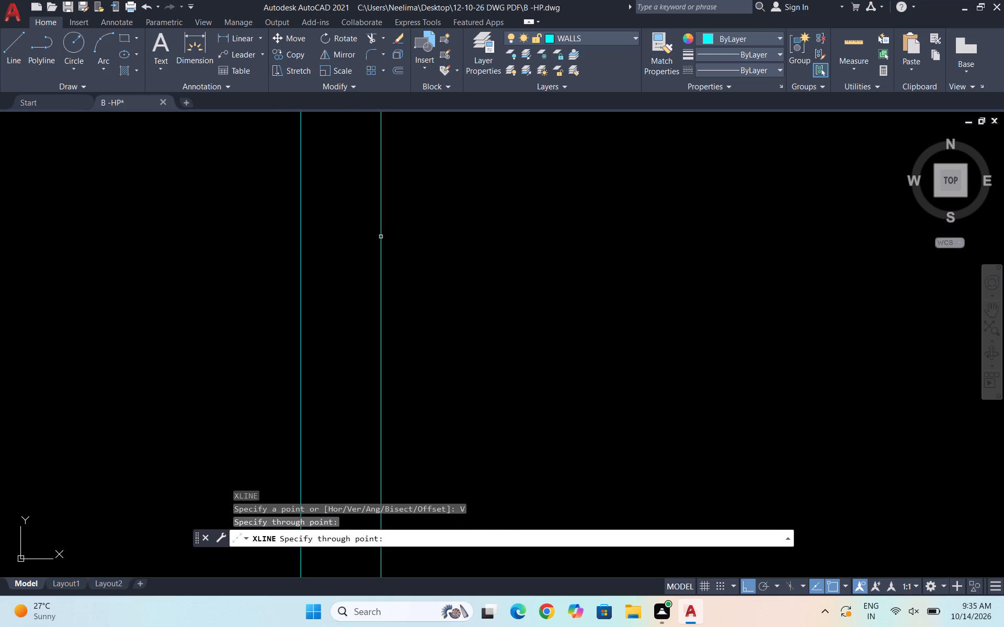
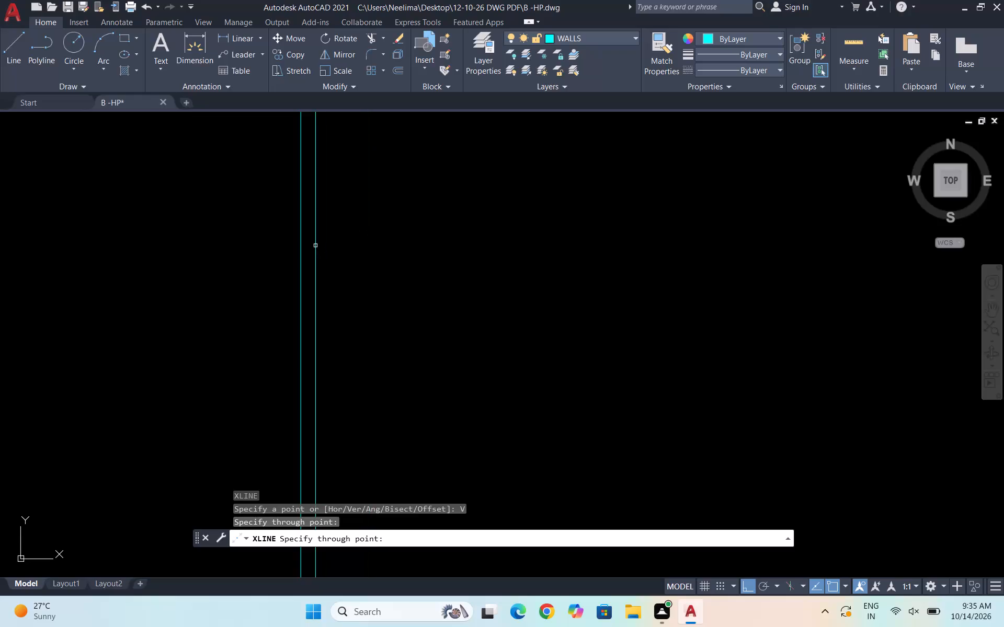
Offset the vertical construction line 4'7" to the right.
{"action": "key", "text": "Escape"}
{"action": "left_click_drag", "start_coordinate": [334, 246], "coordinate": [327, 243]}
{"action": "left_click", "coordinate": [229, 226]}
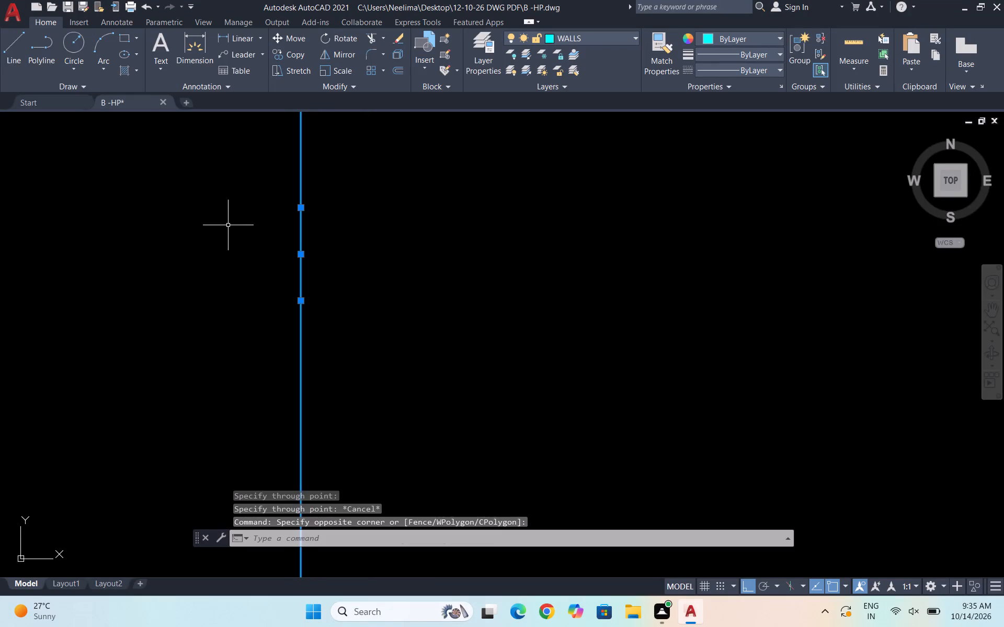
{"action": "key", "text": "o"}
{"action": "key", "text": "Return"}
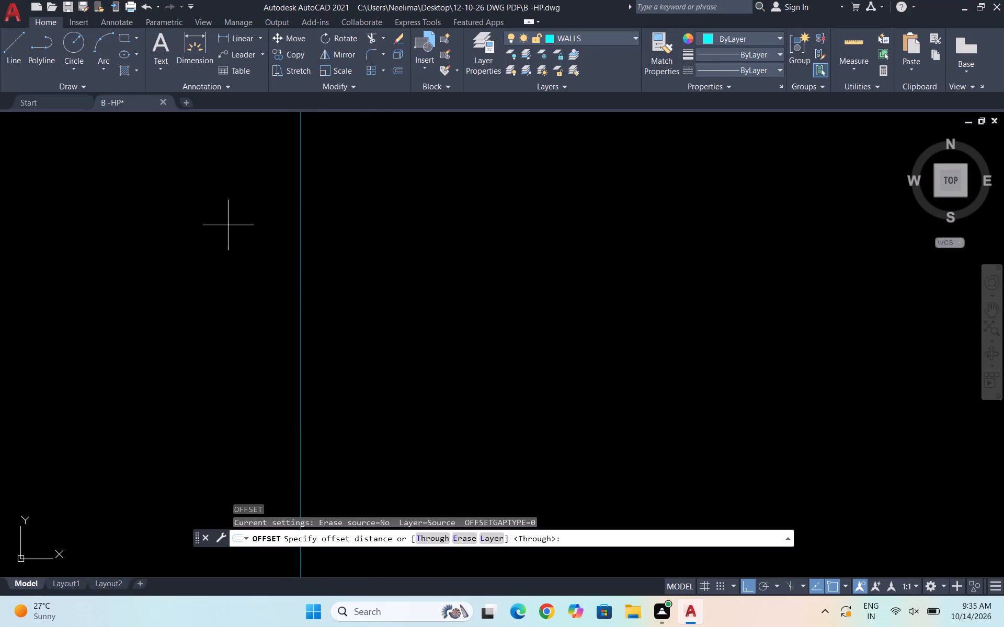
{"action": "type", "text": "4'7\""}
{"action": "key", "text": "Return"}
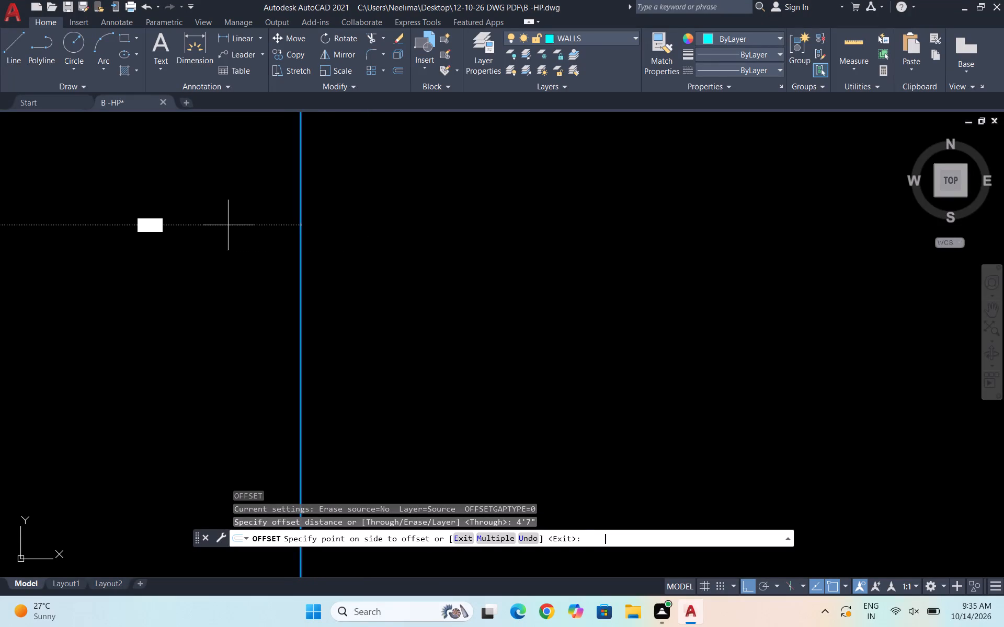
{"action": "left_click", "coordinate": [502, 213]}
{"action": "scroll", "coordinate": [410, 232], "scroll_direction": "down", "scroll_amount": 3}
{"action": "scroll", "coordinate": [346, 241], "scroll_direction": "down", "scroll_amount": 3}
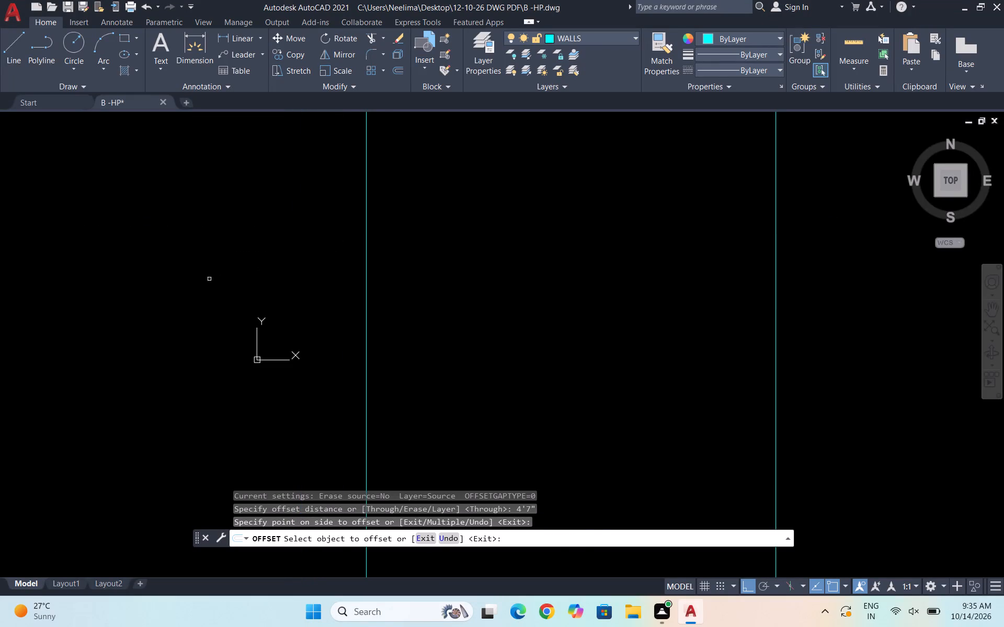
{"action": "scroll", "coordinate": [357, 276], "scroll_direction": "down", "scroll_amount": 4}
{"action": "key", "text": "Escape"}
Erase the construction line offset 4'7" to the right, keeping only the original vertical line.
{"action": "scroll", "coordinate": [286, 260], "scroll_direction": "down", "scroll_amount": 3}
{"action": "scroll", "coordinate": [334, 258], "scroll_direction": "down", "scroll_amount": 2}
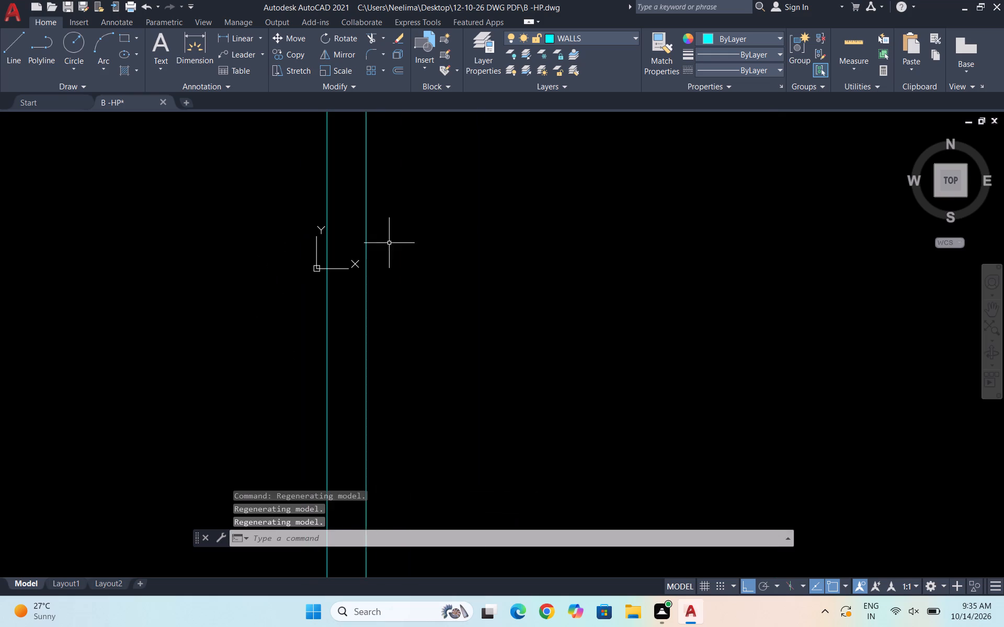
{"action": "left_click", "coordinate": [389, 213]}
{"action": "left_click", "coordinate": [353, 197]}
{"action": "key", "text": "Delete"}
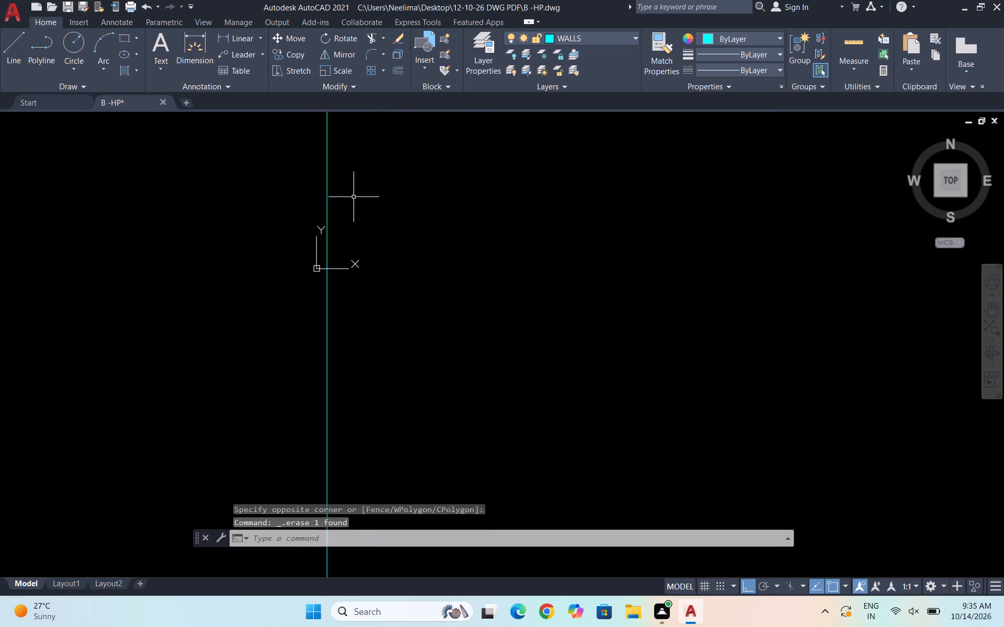
Turn Ortho mode off and move the UCS origin well below and to the left of the vertical construction line.
{"action": "left_click", "coordinate": [318, 274]}
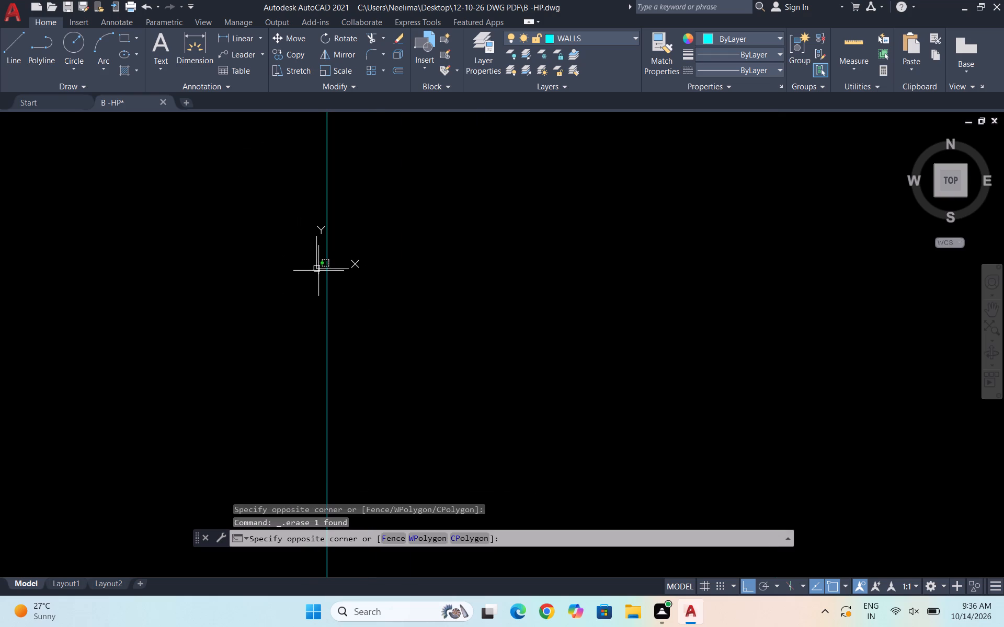
{"action": "left_click", "coordinate": [318, 271]}
{"action": "key", "text": "Escape"}
{"action": "left_click", "coordinate": [318, 268]}
{"action": "left_click_drag", "start_coordinate": [318, 270], "coordinate": [279, 339]}
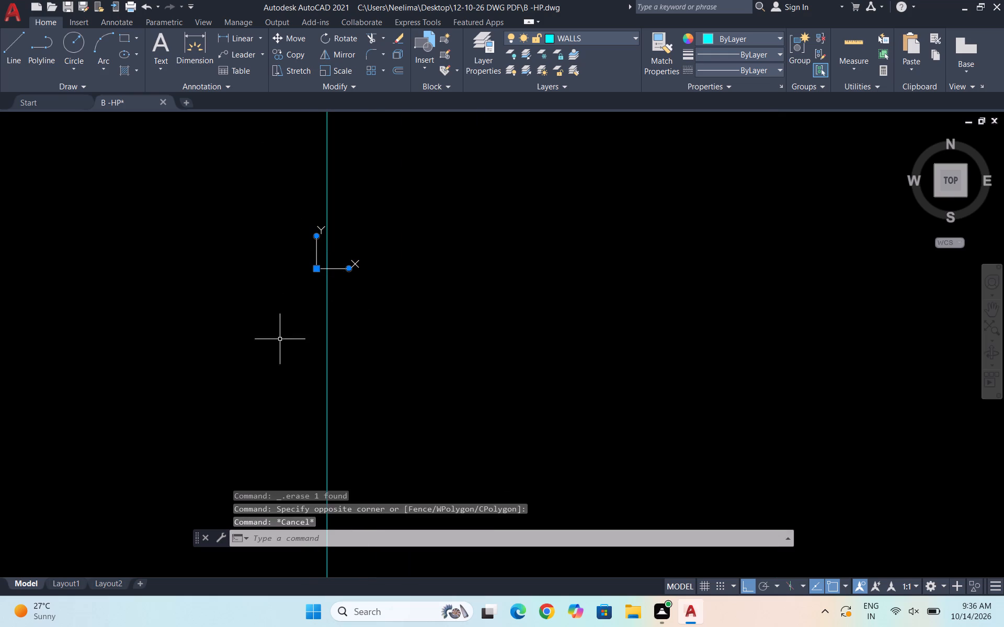
{"action": "key", "text": "F8"}
{"action": "left_click_drag", "start_coordinate": [318, 267], "coordinate": [311, 285]}
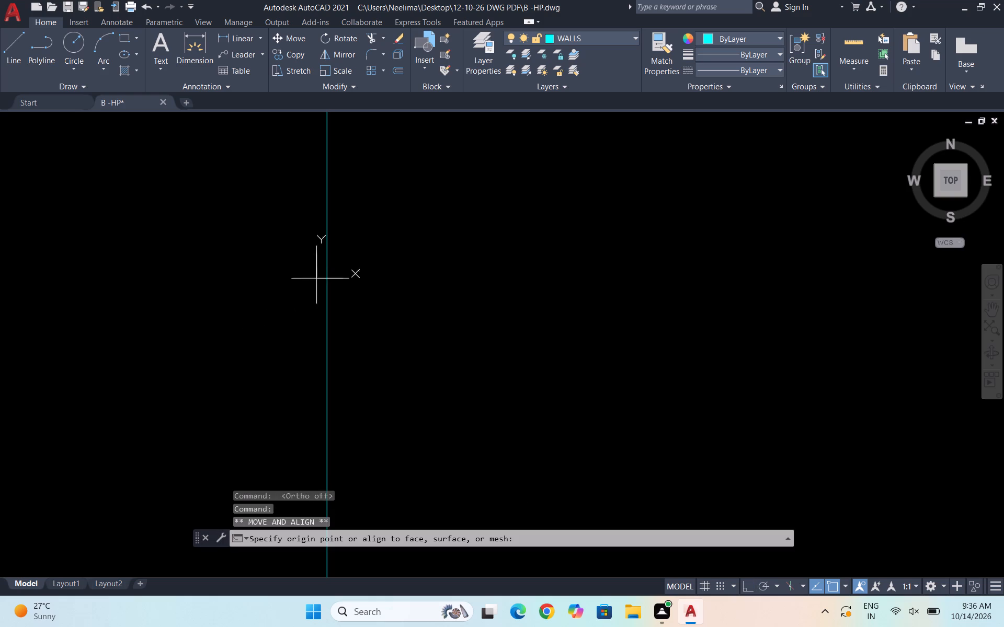
{"action": "left_click_drag", "start_coordinate": [311, 285], "coordinate": [109, 470]}
{"action": "left_click", "coordinate": [35, 550]}
{"action": "key", "text": "Escape"}
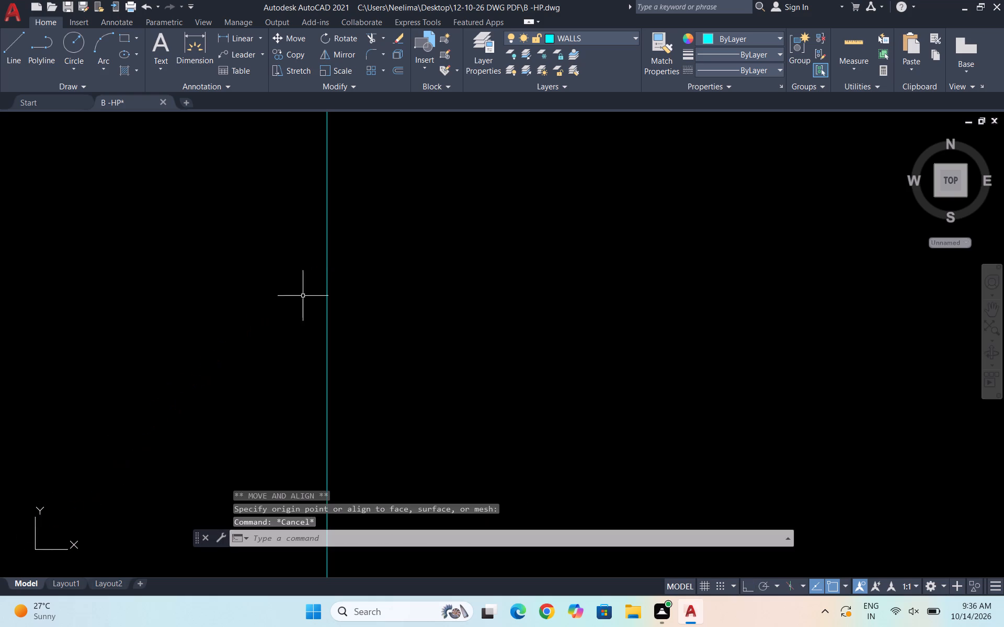
Offset the vertical construction line 9" to the right to form the first wall.
{"action": "left_click", "coordinate": [348, 264]}
{"action": "left_click", "coordinate": [300, 253]}
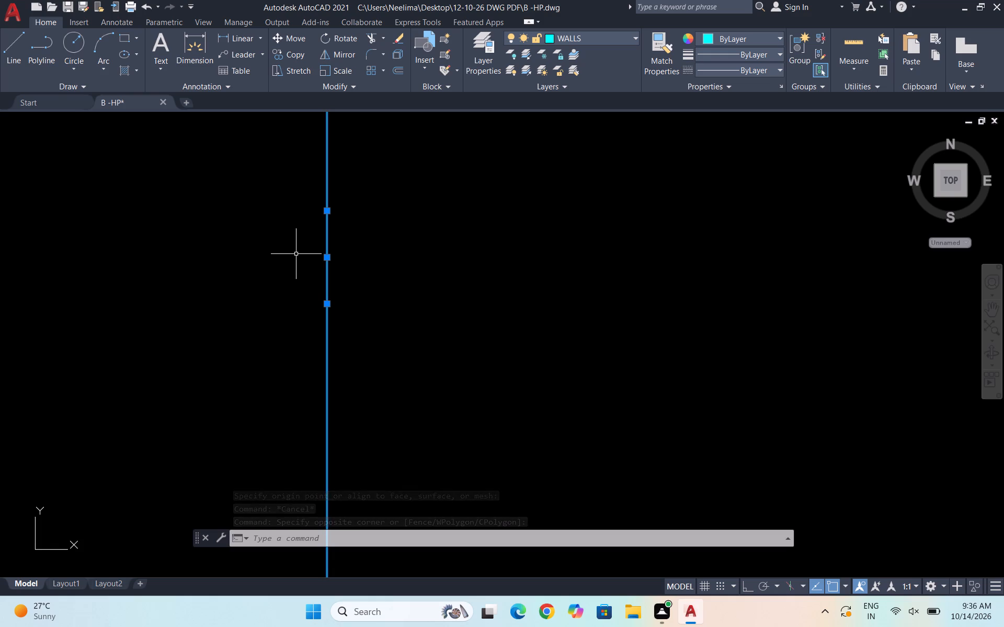
{"action": "key", "text": "o"}
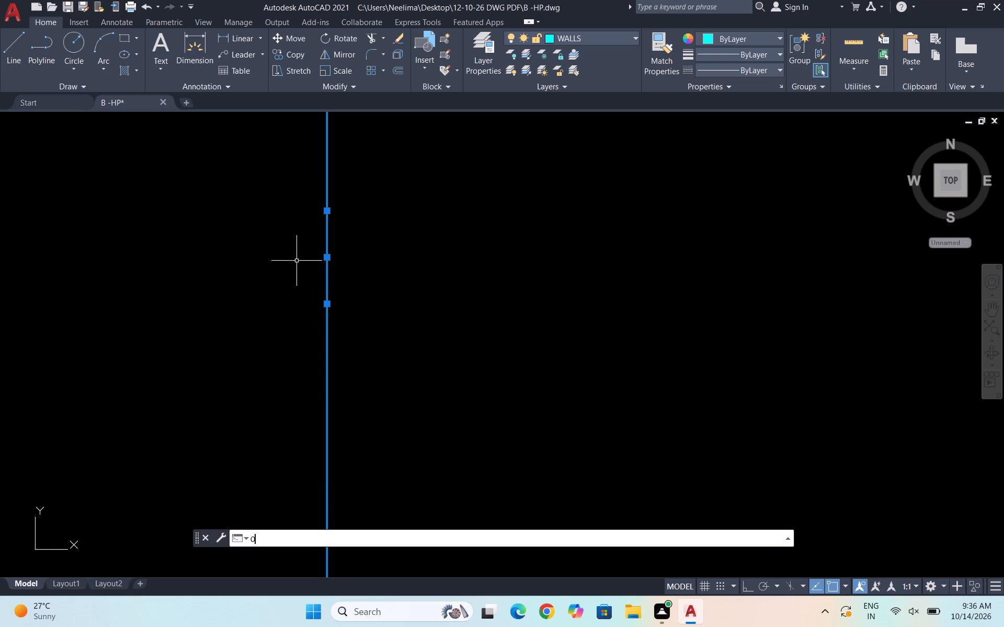
{"action": "key", "text": "Return"}
{"action": "type", "text": "9\""}
{"action": "key", "text": "Return"}
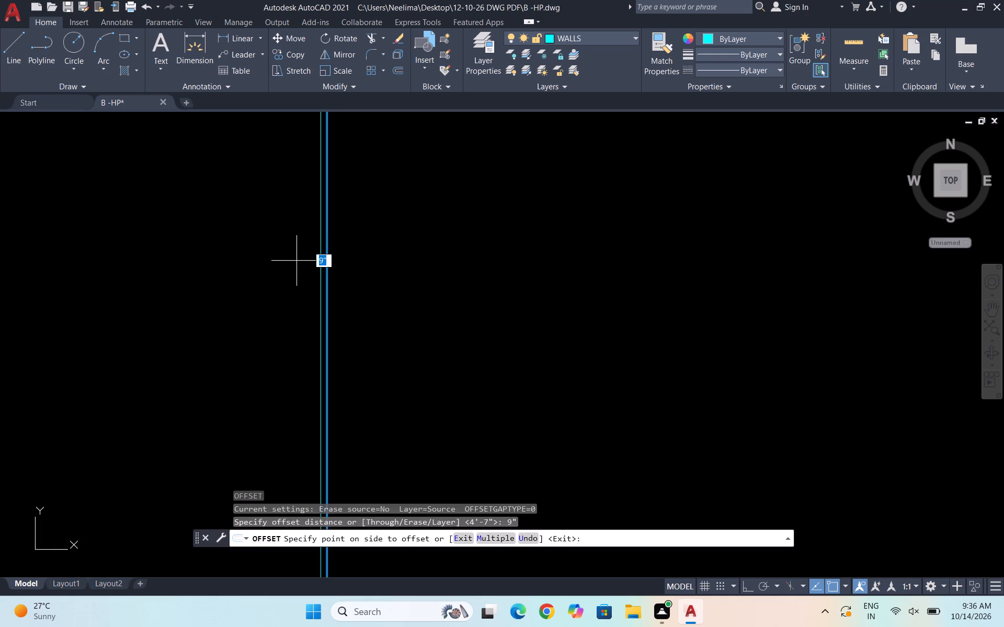
{"action": "left_click", "coordinate": [358, 255]}
Offset the first wall's right-hand line 4'7" to the right.
{"action": "left_click_drag", "start_coordinate": [334, 233], "coordinate": [363, 234]}
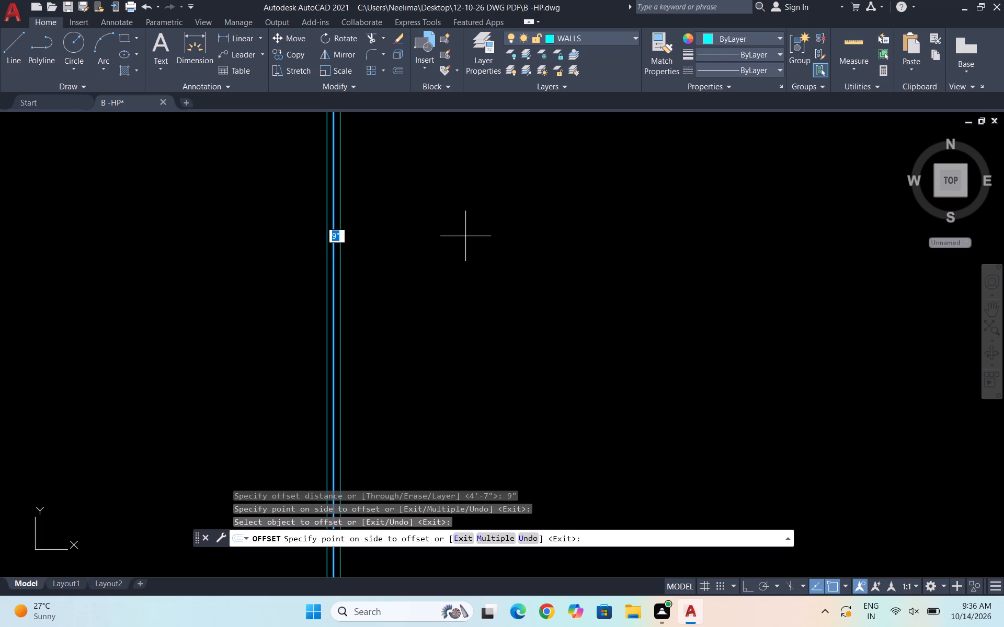
{"action": "type", "text": "4'7"}
{"action": "key", "text": "shift+quotedbl"}
{"action": "key", "text": "Return"}
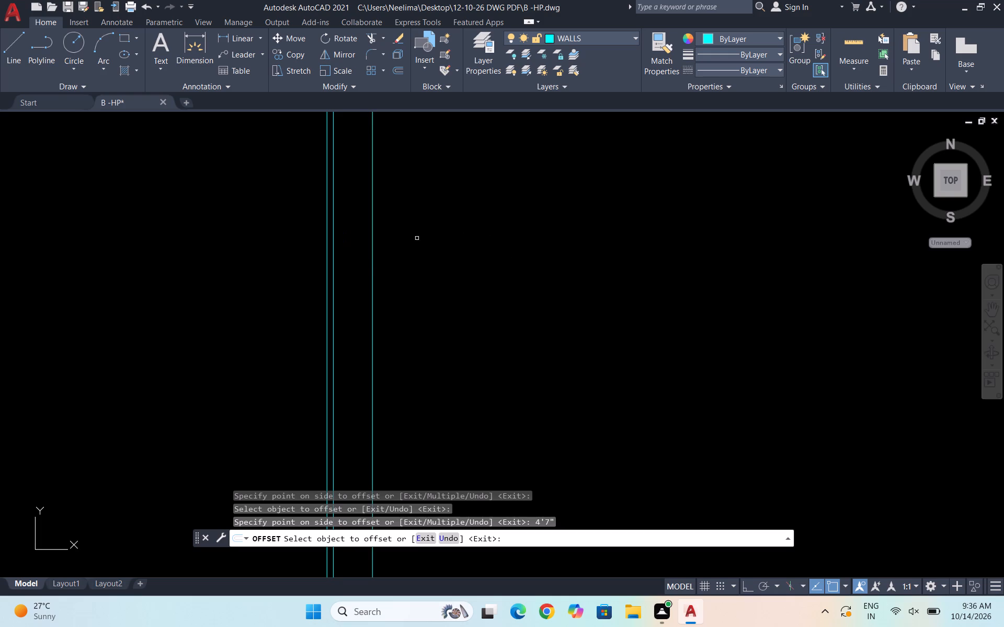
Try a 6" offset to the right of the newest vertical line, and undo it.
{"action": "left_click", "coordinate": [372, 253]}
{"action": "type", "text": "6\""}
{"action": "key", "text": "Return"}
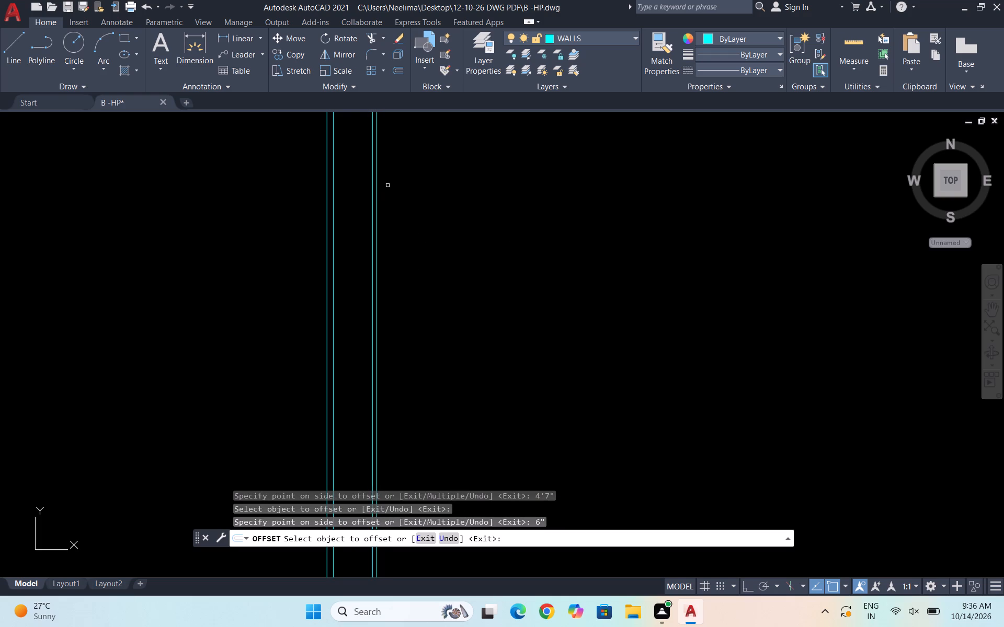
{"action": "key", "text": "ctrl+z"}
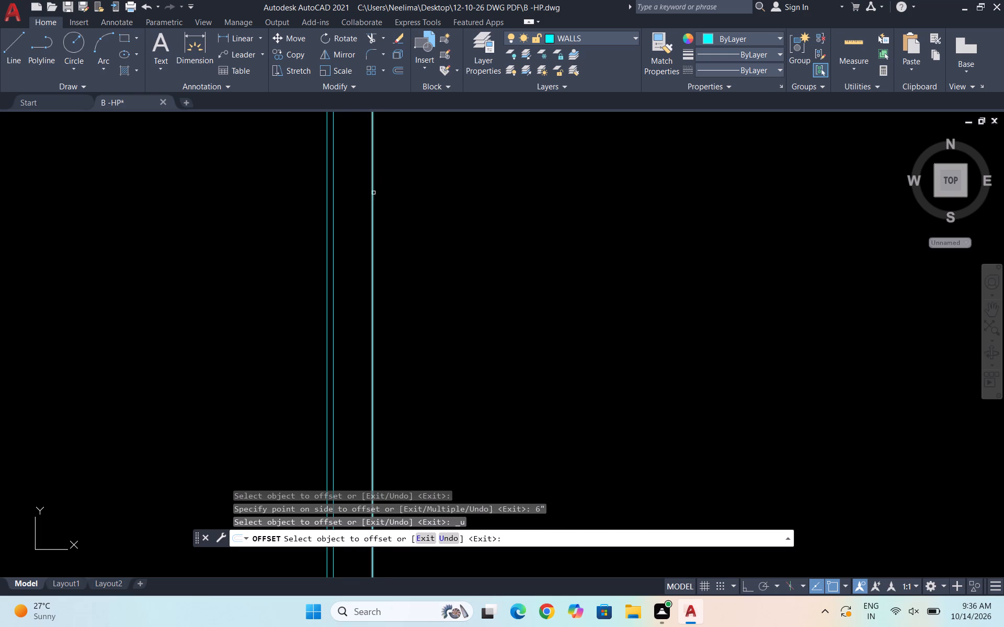
Offset the rightmost vertical line 9" to the right to form the second wall.
{"action": "left_click_drag", "start_coordinate": [373, 190], "coordinate": [394, 189]}
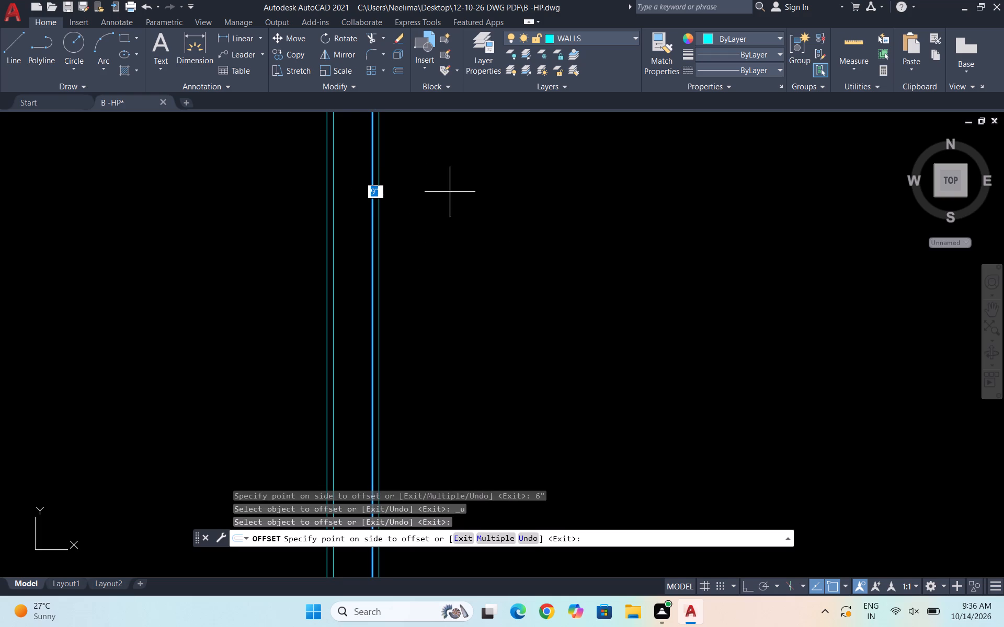
{"action": "left_click", "coordinate": [450, 192]}
Offset the second wall's right-hand line 12'0" to the right, and offset that new line 6" to form the third wall.
{"action": "left_click", "coordinate": [380, 202]}
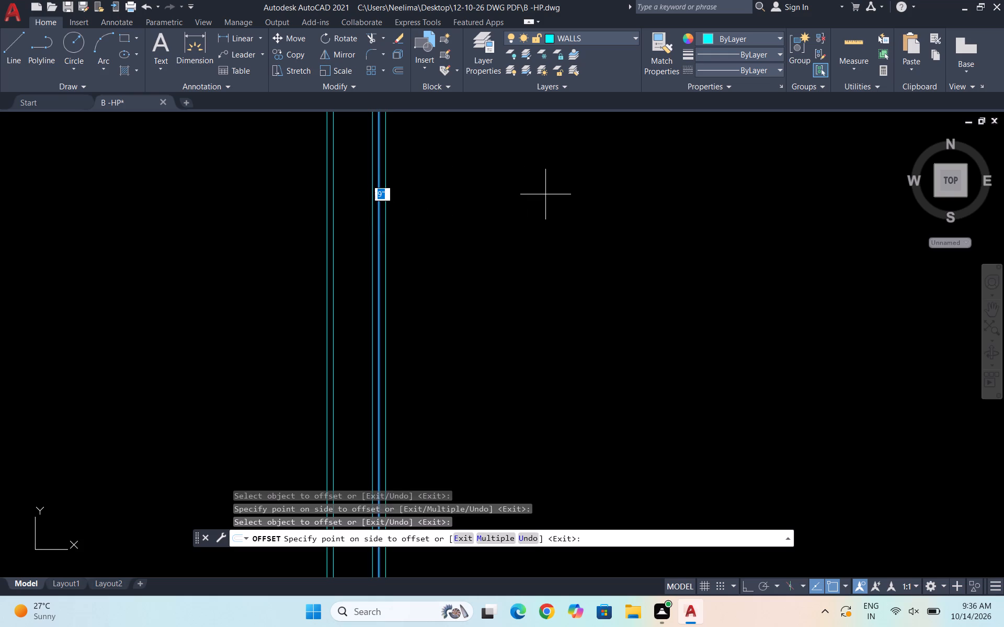
{"action": "type", "text": "12'"}
{"action": "type", "text": "0\""}
{"action": "key", "text": "Return"}
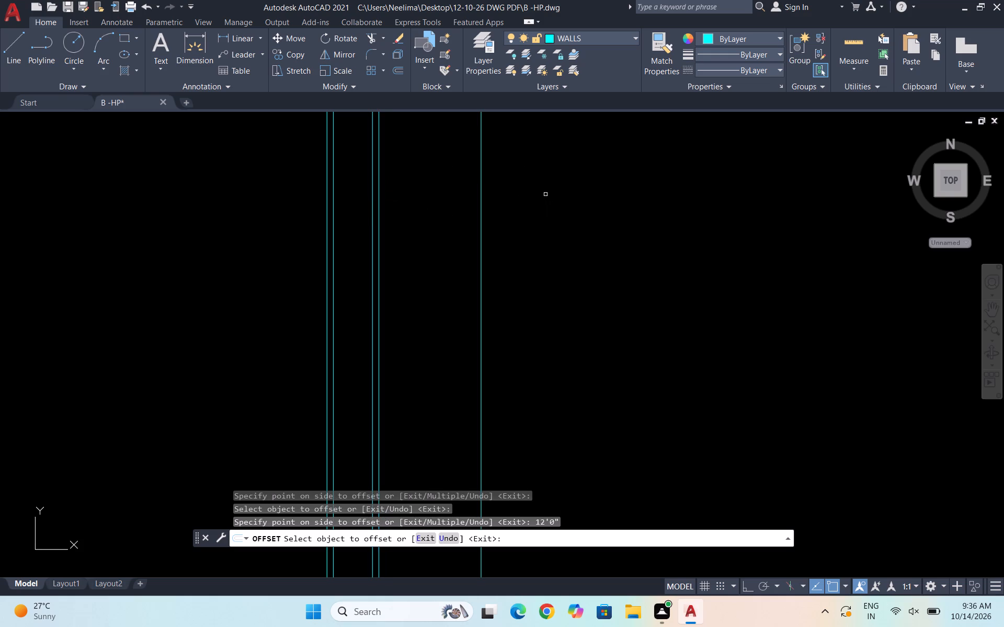
{"action": "left_click_drag", "start_coordinate": [482, 225], "coordinate": [501, 222]}
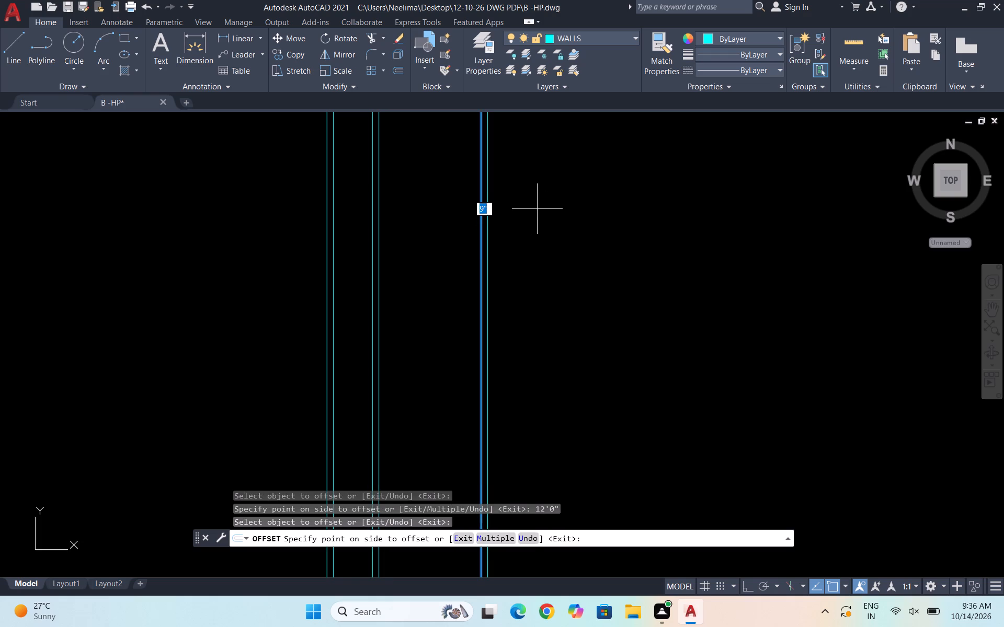
{"action": "type", "text": "6\""}
{"action": "key", "text": "Return"}
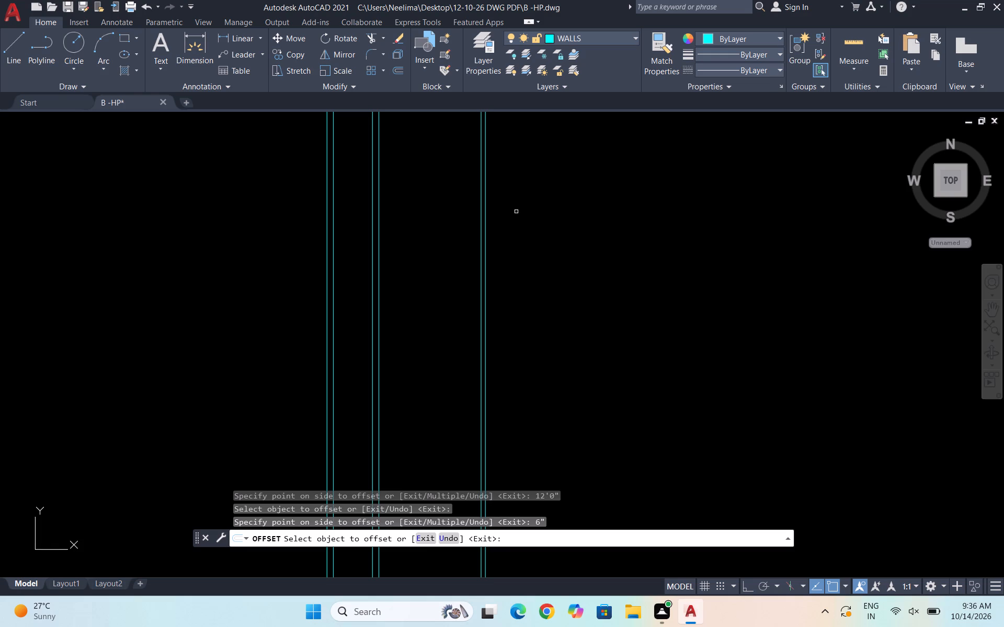
Offset the third wall's right-hand line 7'0" to the right, and offset that new line 6" to form the fourth wall.
{"action": "left_click", "coordinate": [487, 223]}
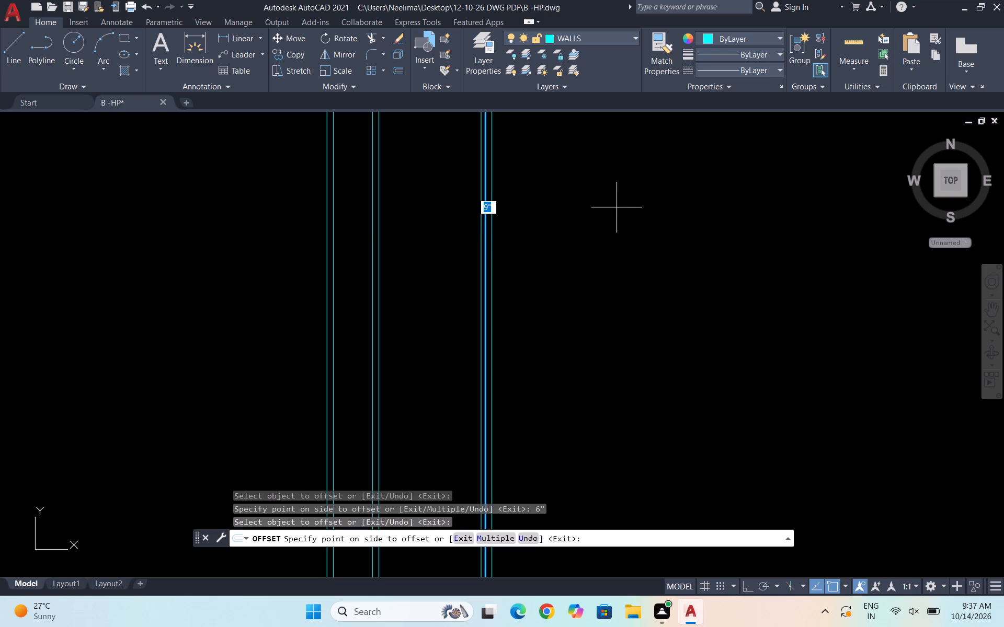
{"action": "type", "text": "7'"}
{"action": "type", "text": "0\""}
{"action": "key", "text": "Return"}
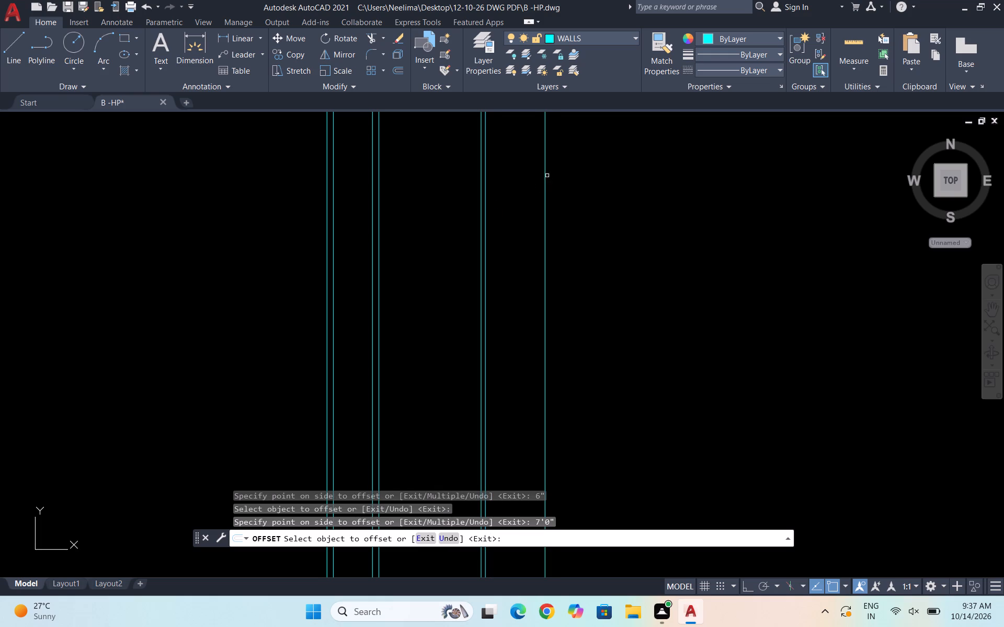
{"action": "left_click_drag", "start_coordinate": [546, 175], "coordinate": [560, 176]}
{"action": "type", "text": "6\""}
{"action": "key", "text": "Return"}
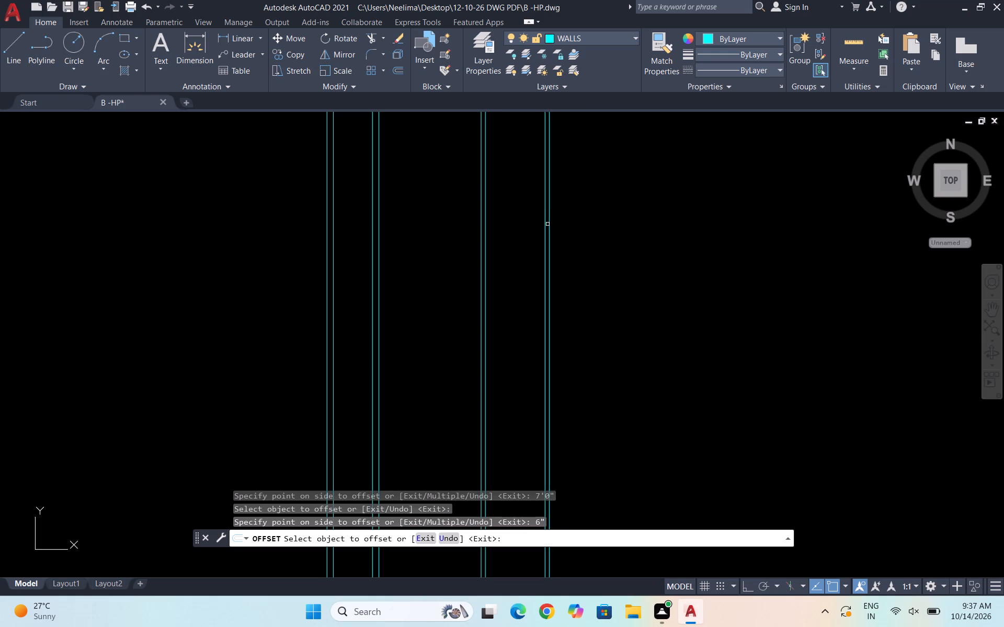
Offset the fourth wall's right-hand line 5'10" to the right, and offset that new line 6" to form the fifth wall.
{"action": "left_click_drag", "start_coordinate": [550, 224], "coordinate": [557, 223]}
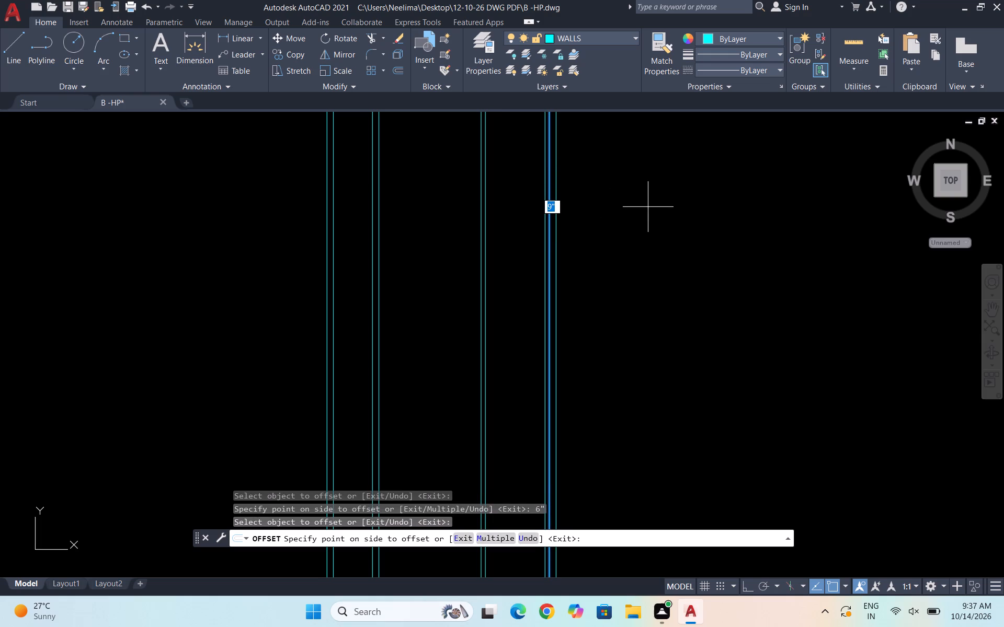
{"action": "type", "text": "5'"}
{"action": "type", "text": "10\""}
{"action": "key", "text": "Return"}
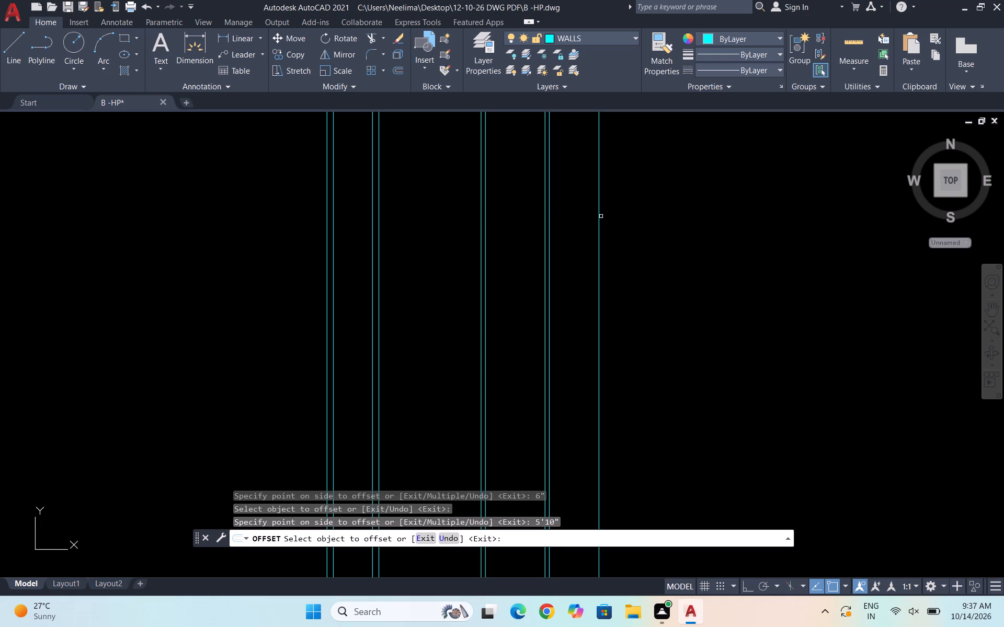
{"action": "left_click_drag", "start_coordinate": [598, 220], "coordinate": [609, 220]}
{"action": "type", "text": "6\""}
{"action": "key", "text": "Return"}
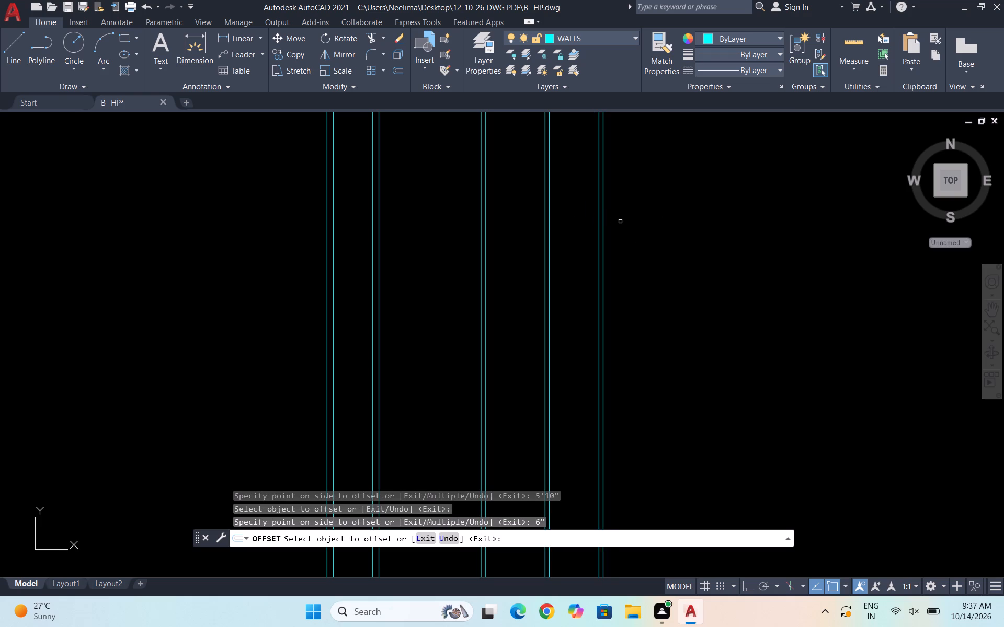
Offset the fifth wall's right-hand line 11' to the right, and offset that new line 9" to form the last outer wall.
{"action": "left_click", "coordinate": [603, 209]}
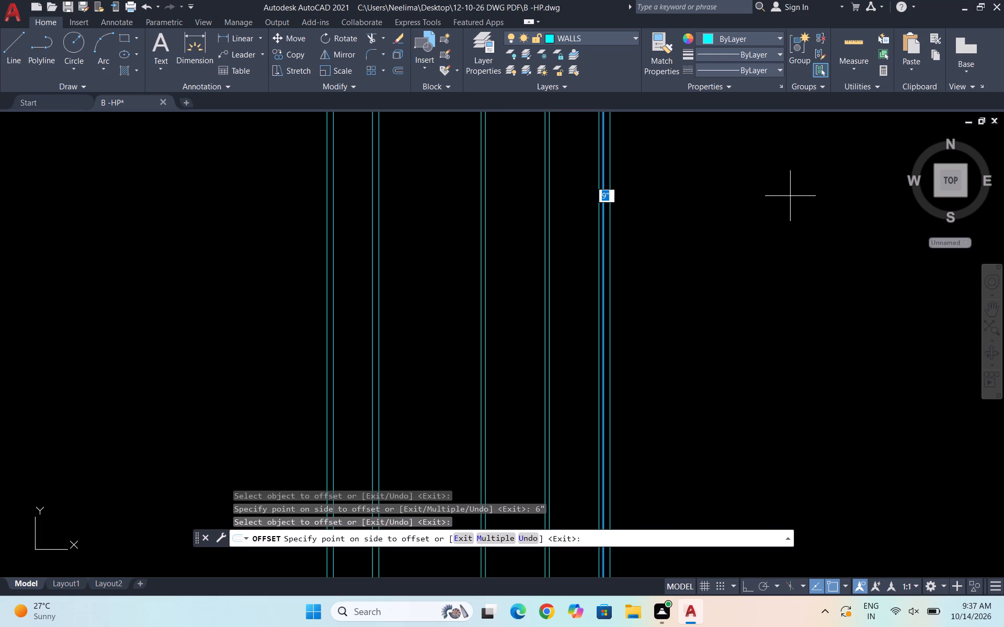
{"action": "type", "text": "11'"}
{"action": "key", "text": "Return"}
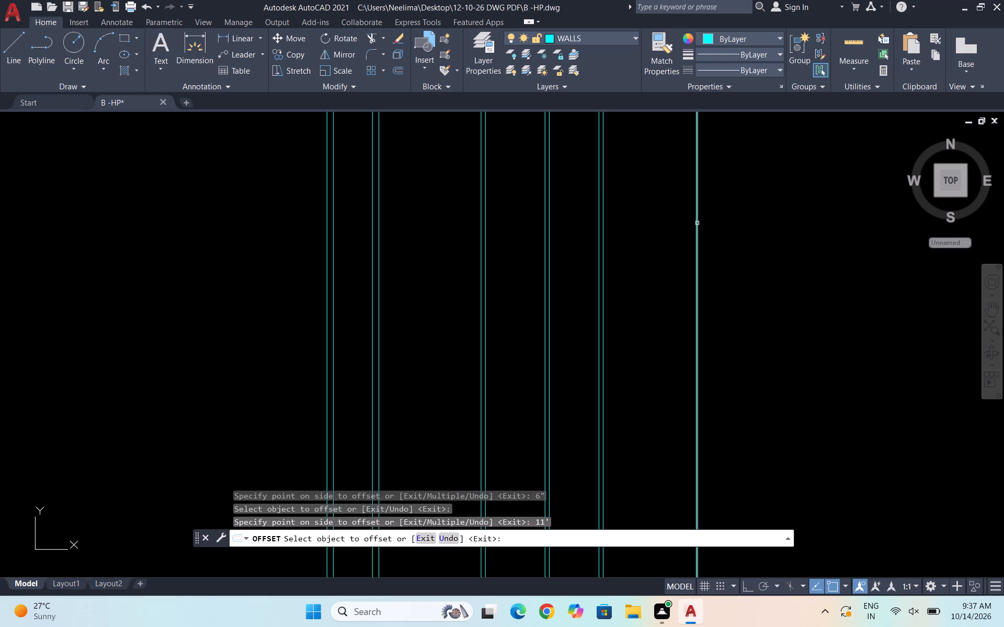
{"action": "left_click", "coordinate": [698, 223]}
{"action": "type", "text": "9\""}
{"action": "key", "text": "Return"}
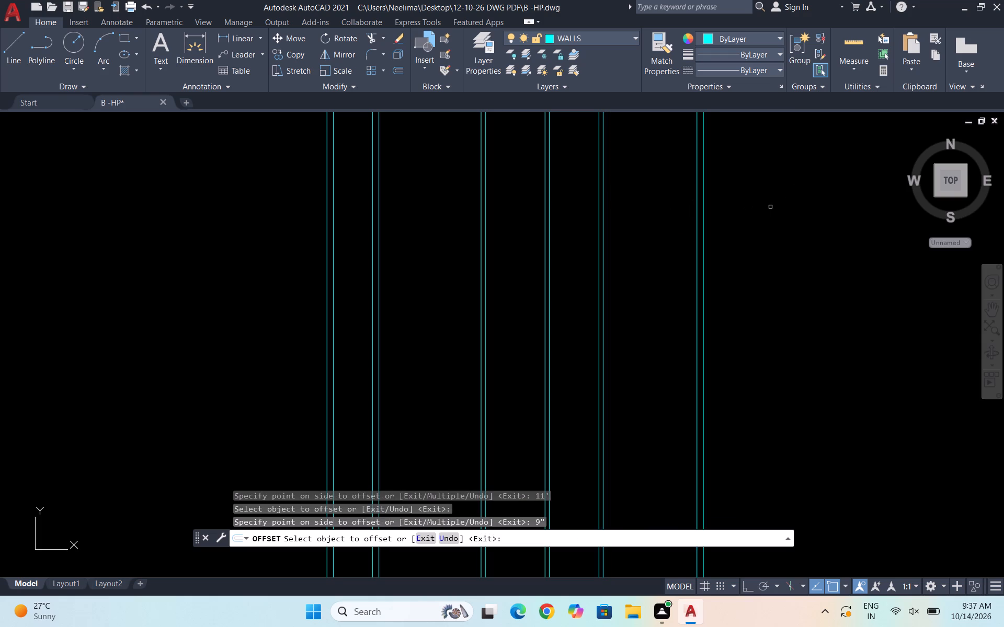
Draw a horizontal construction line across all the vertical wall lines near the top of the plan.
{"action": "key", "text": "Escape"}
{"action": "key", "text": "Escape"}
{"action": "type", "text": "XL"}
{"action": "key", "text": "Return"}
{"action": "key", "text": "h"}
{"action": "key", "text": "Return"}
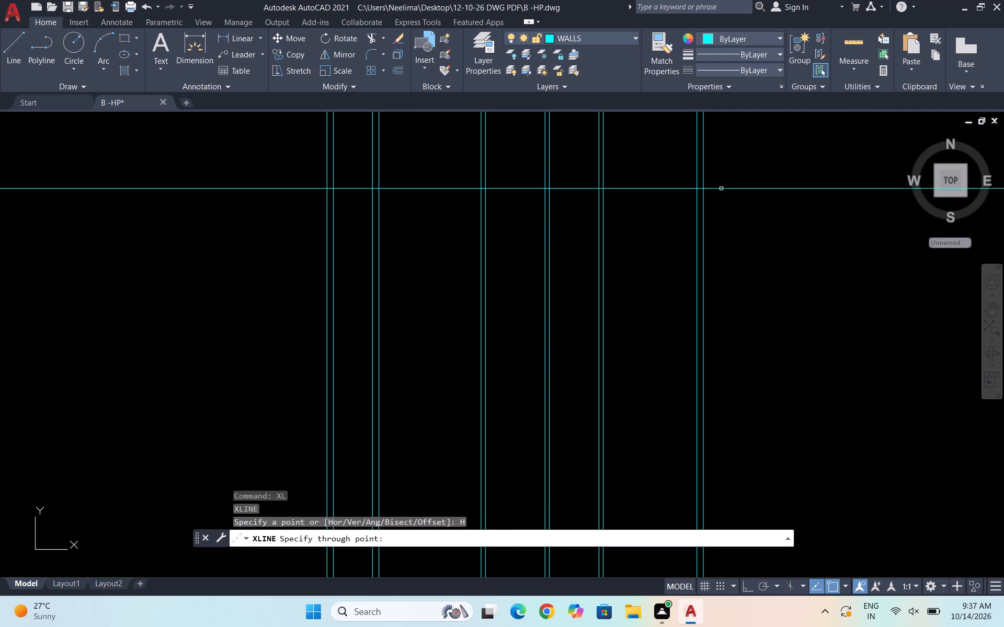
{"action": "left_click", "coordinate": [528, 157]}
{"action": "key", "text": "Escape"}
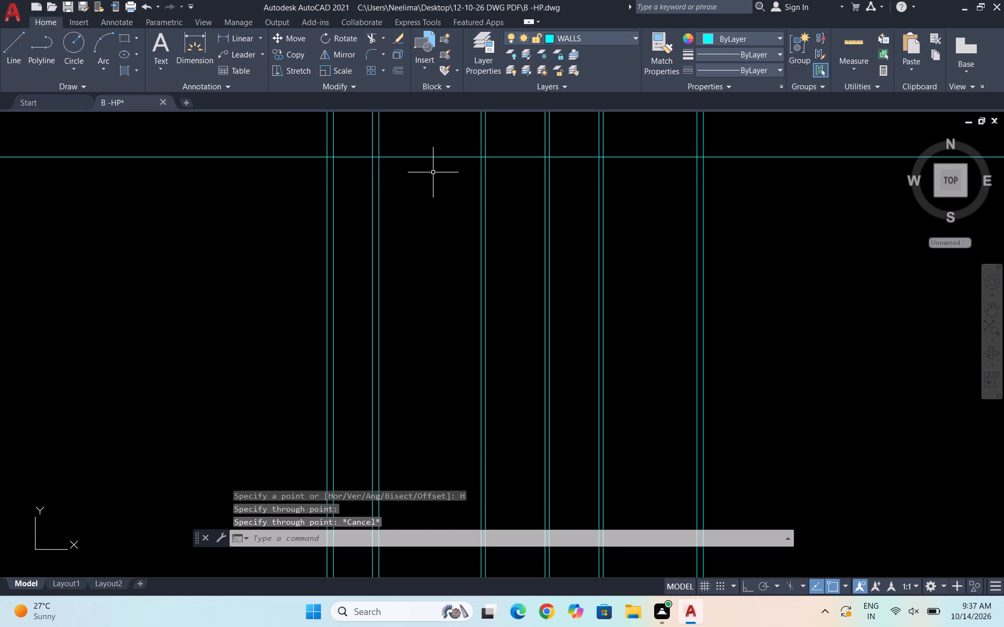
Offset the horizontal construction line 9" downward to form the top outer wall.
{"action": "left_click", "coordinate": [452, 160]}
{"action": "left_click", "coordinate": [425, 147]}
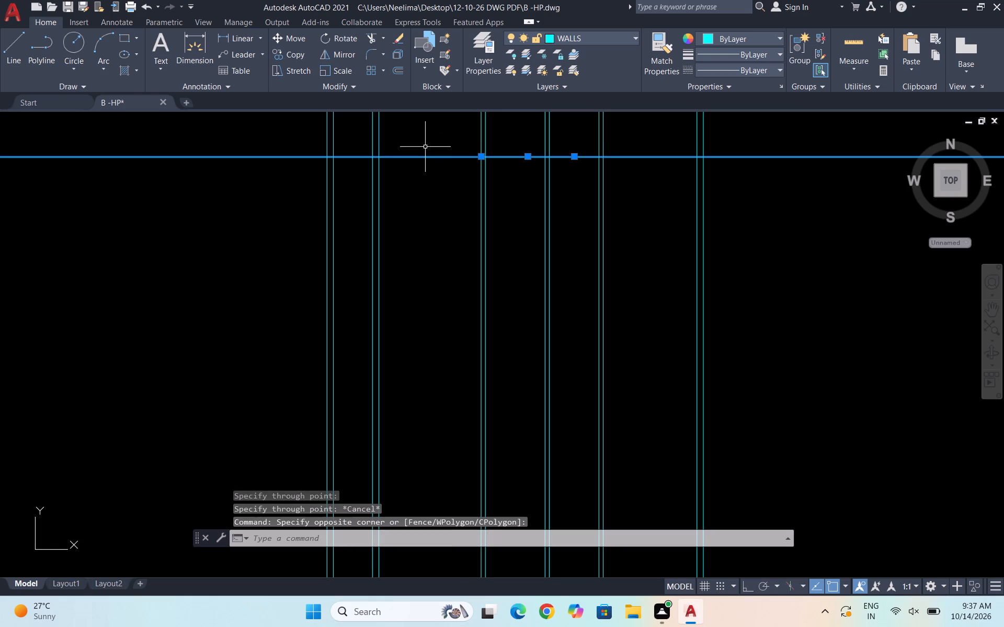
{"action": "key", "text": "o"}
{"action": "key", "text": "Return"}
{"action": "type", "text": "9\""}
{"action": "key", "text": "Return"}
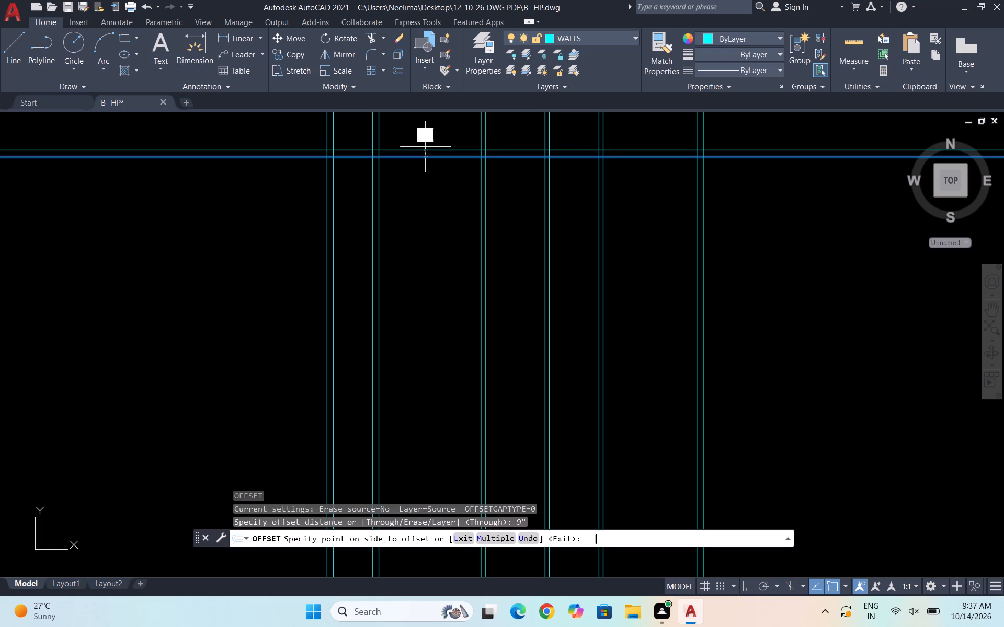
{"action": "left_click", "coordinate": [450, 210]}
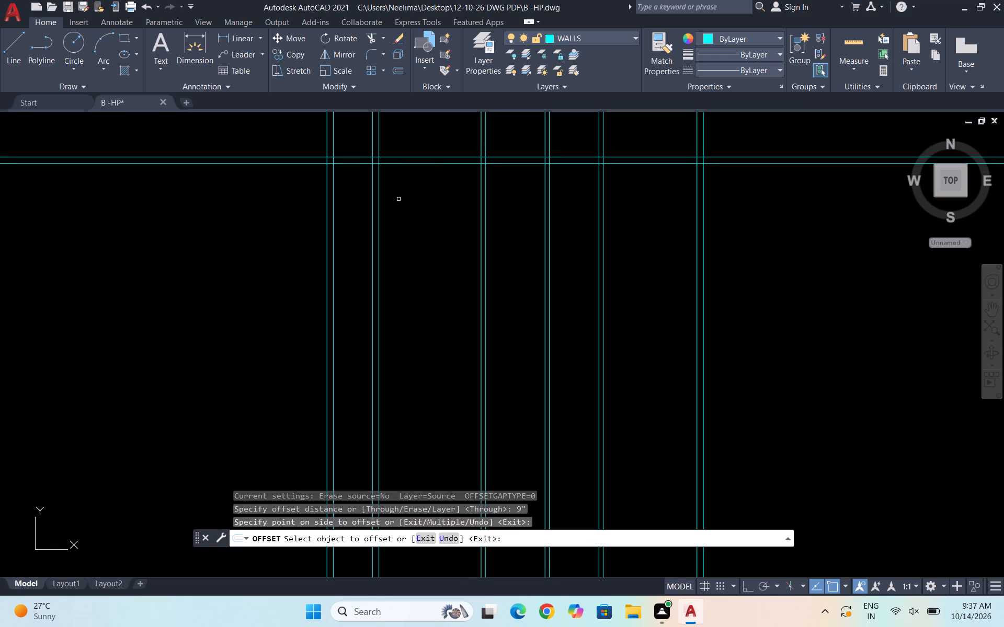
{"action": "key", "text": "Escape"}
Trim the top wall's lower line out of all five bays between the vertical walls.
{"action": "type", "text": "TR"}
{"action": "key", "text": "Return"}
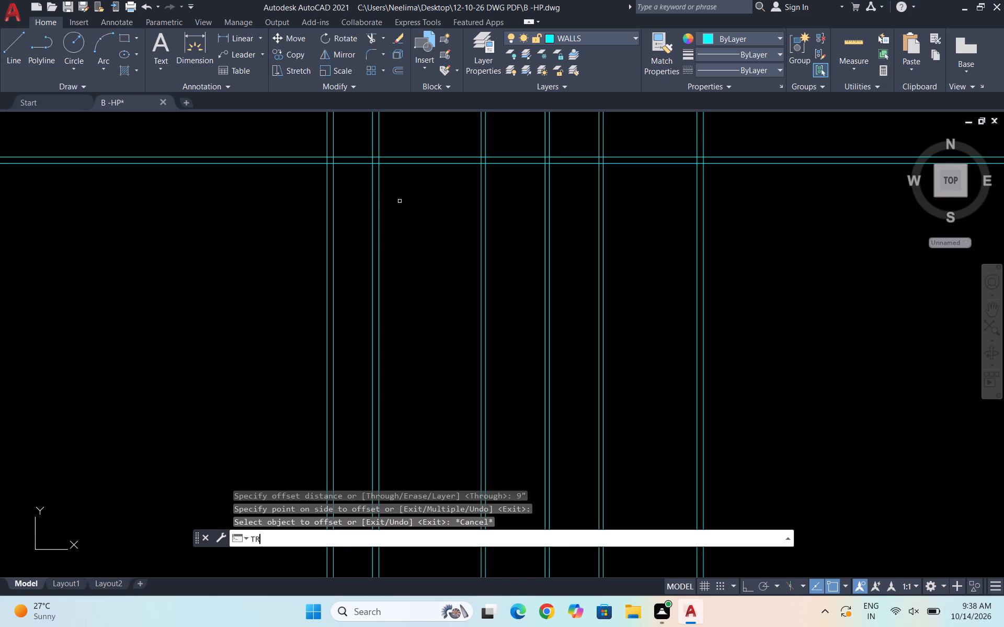
{"action": "left_click", "coordinate": [360, 164]}
{"action": "left_click", "coordinate": [424, 165]}
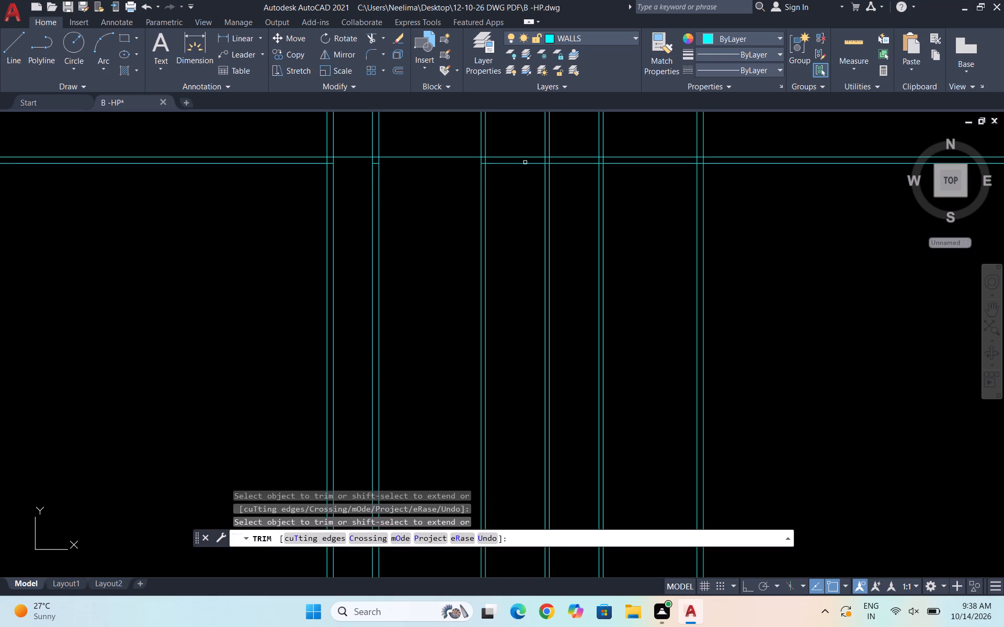
{"action": "left_click", "coordinate": [525, 162]}
{"action": "left_click", "coordinate": [575, 164]}
{"action": "left_click", "coordinate": [640, 163]}
{"action": "key", "text": "Escape"}
{"action": "key", "text": "Escape"}
Draw separate lines closing the top wall's inner face across the first and second bays, between the facing wall lines.
{"action": "key", "text": "l"}
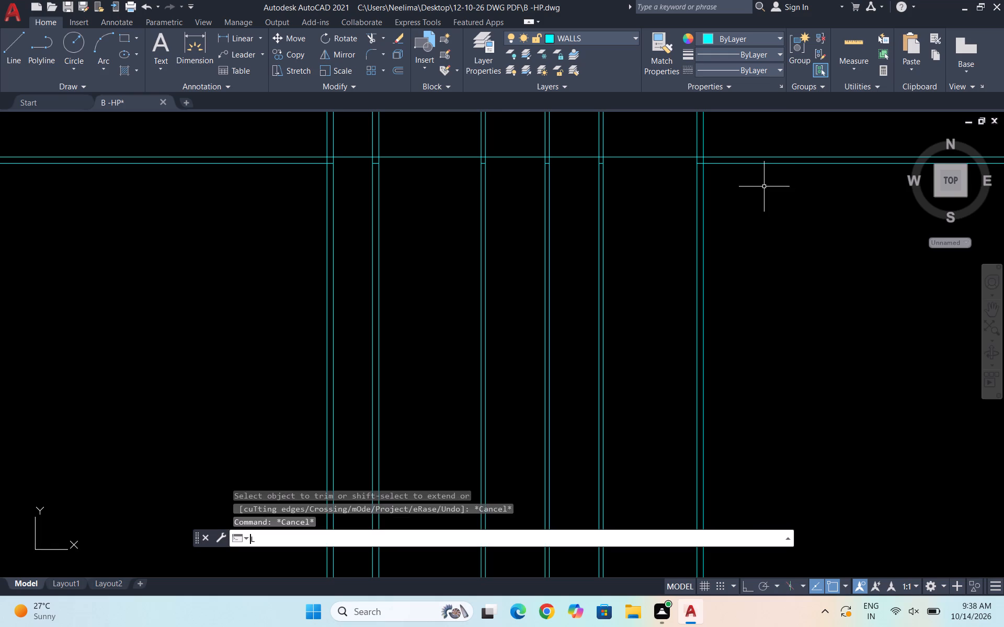
{"action": "key", "text": "Return"}
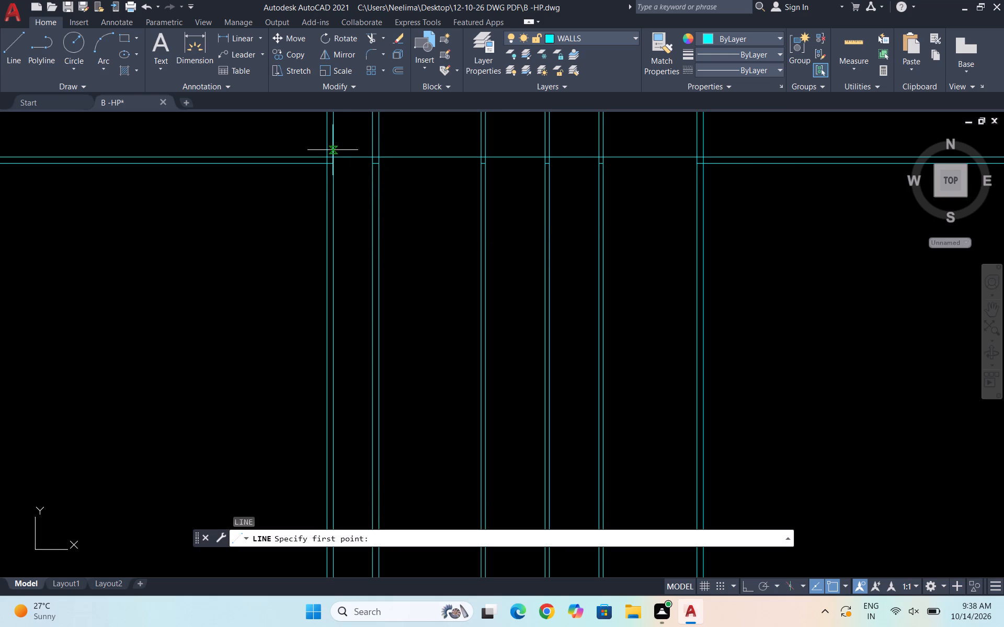
{"action": "left_click", "coordinate": [333, 166]}
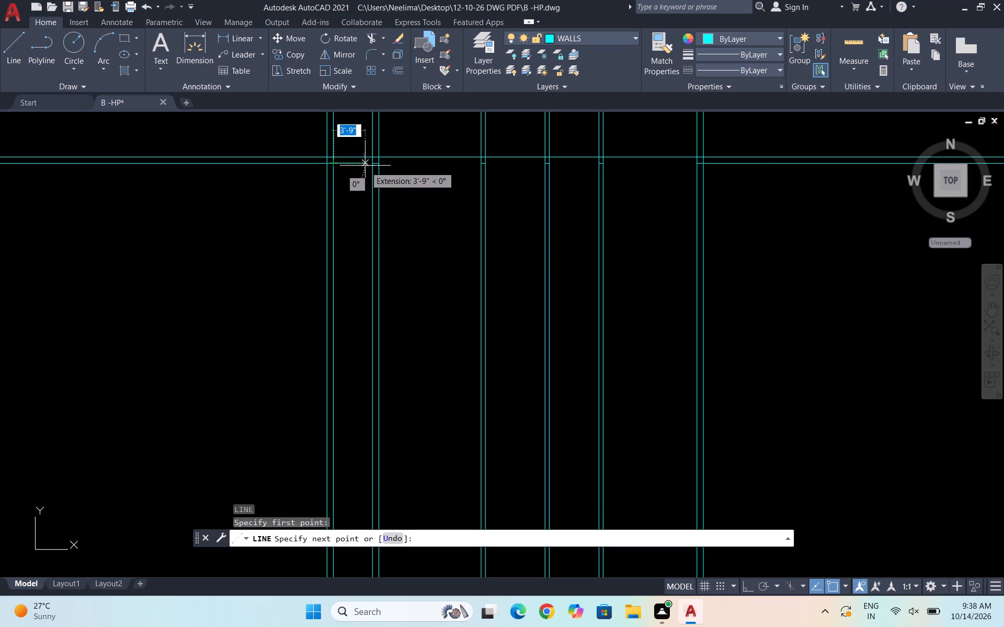
{"action": "scroll", "coordinate": [378, 162], "scroll_direction": "up", "scroll_amount": 3}
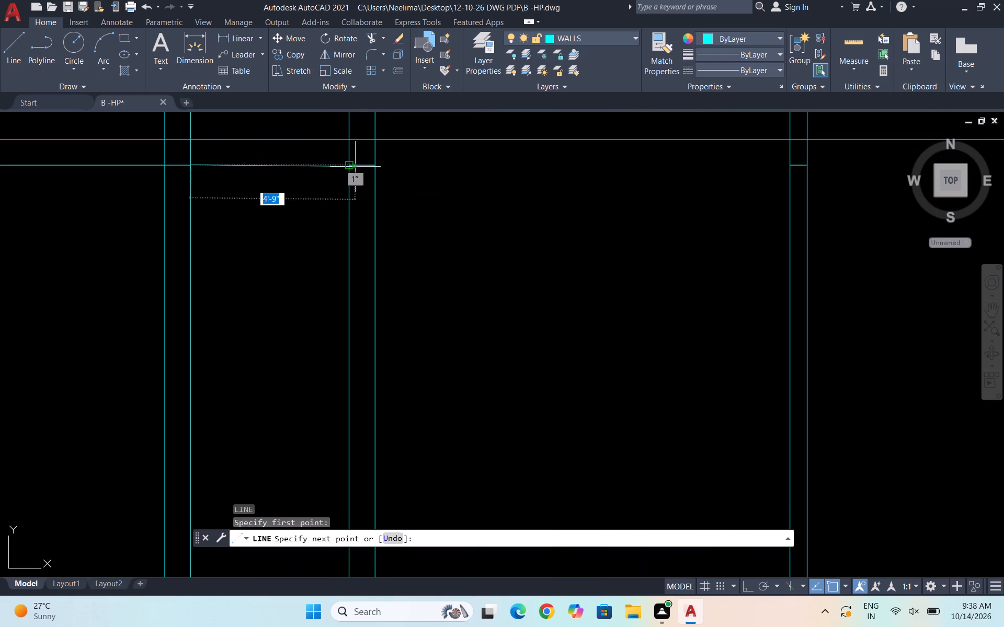
{"action": "left_click", "coordinate": [348, 167]}
{"action": "key", "text": "space"}
{"action": "key", "text": "space"}
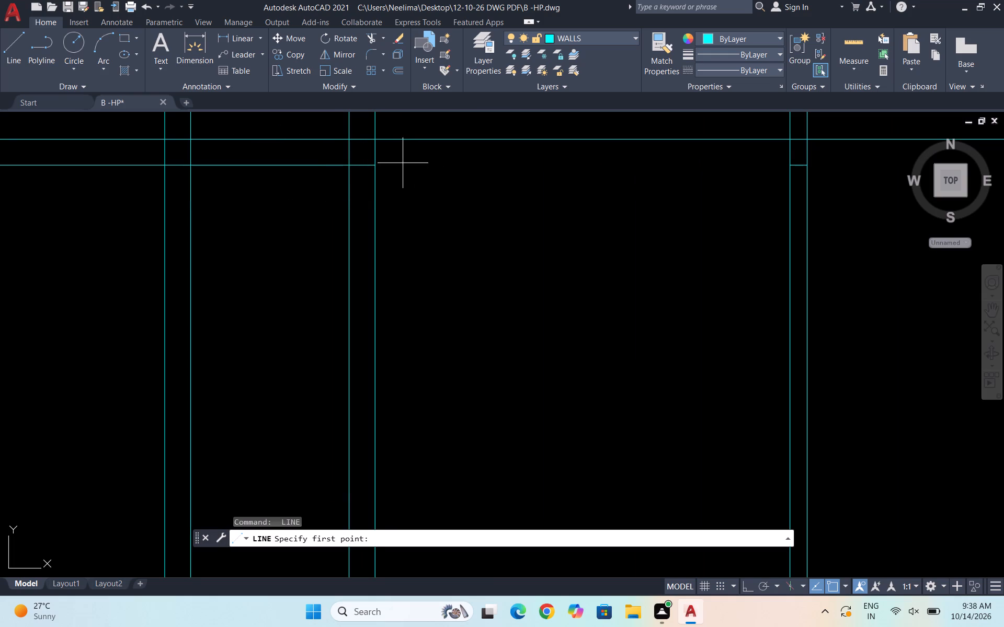
{"action": "left_click", "coordinate": [377, 164]}
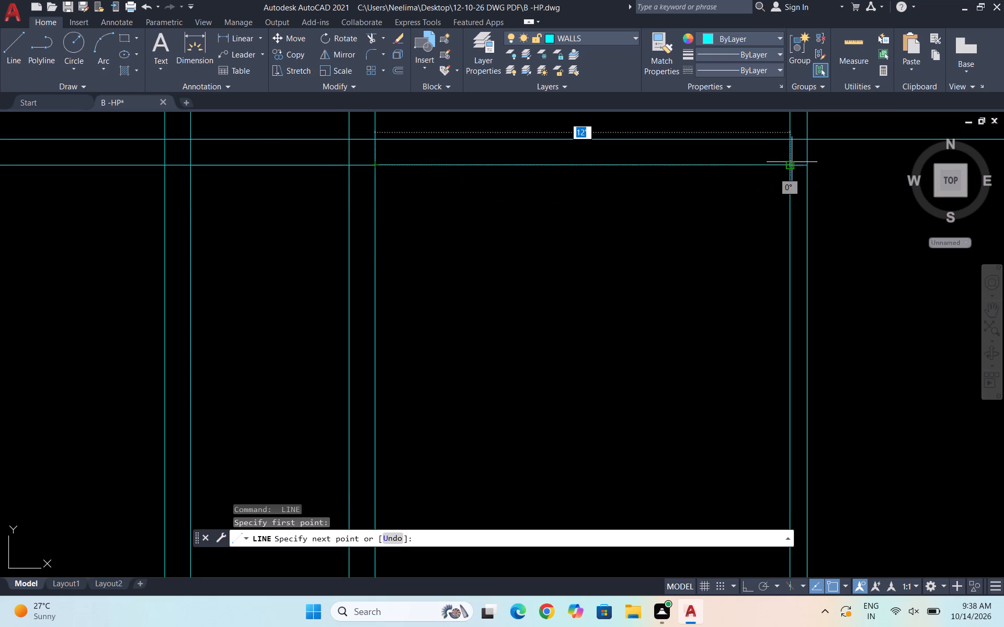
{"action": "left_click", "coordinate": [789, 164]}
{"action": "key", "text": "space"}
Draw separate lines closing the top wall's inner face across the third and fourth bays.
{"action": "scroll", "coordinate": [645, 170], "scroll_direction": "down", "scroll_amount": 3}
{"action": "key", "text": "space"}
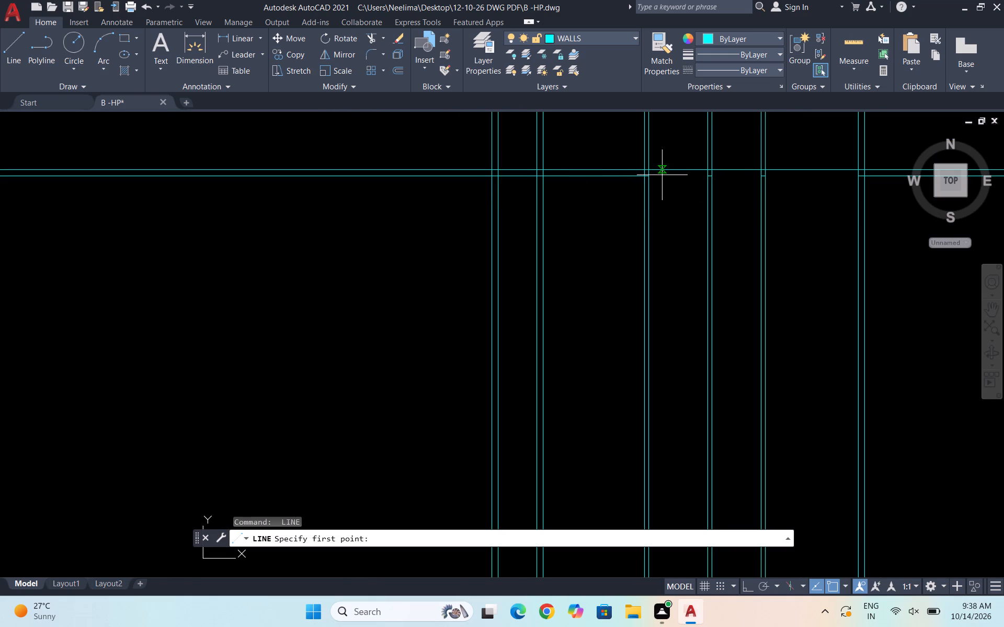
{"action": "left_click", "coordinate": [653, 175]}
{"action": "scroll", "coordinate": [686, 175], "scroll_direction": "up", "scroll_amount": 3}
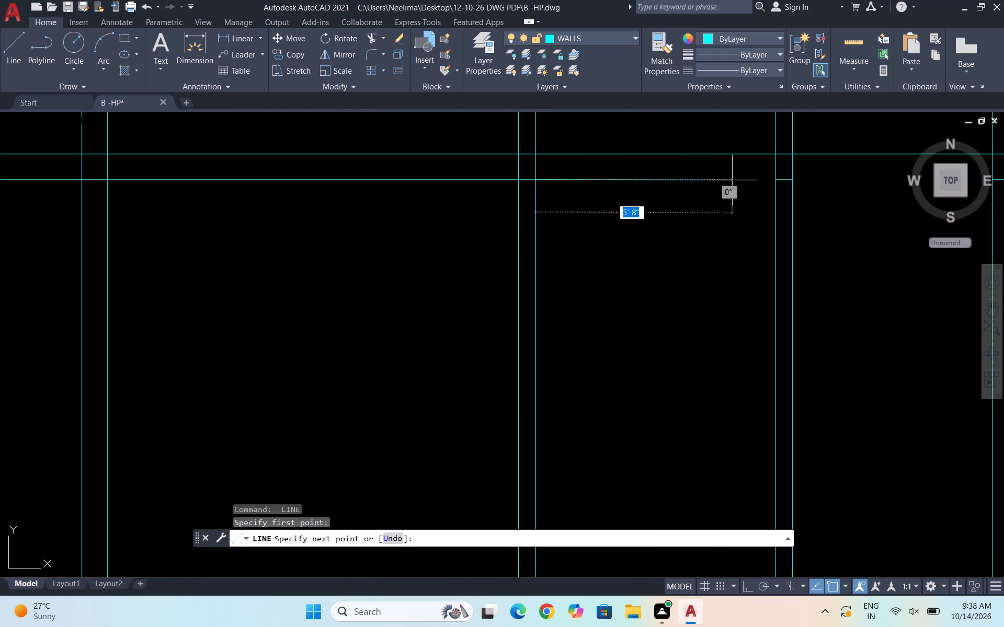
{"action": "left_click", "coordinate": [778, 176]}
{"action": "key", "text": "space"}
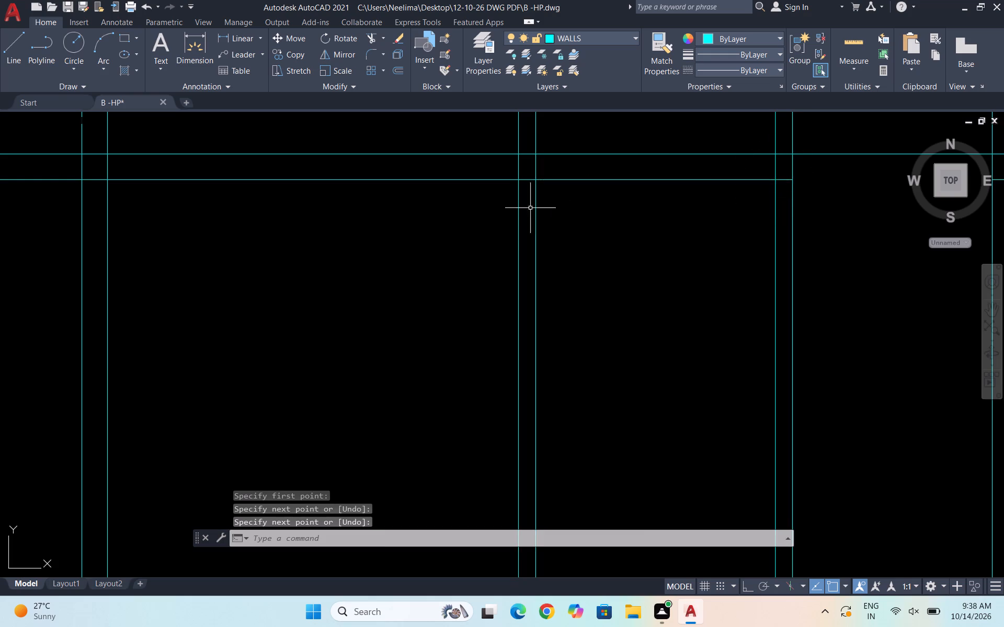
{"action": "scroll", "coordinate": [584, 222], "scroll_direction": "down", "scroll_amount": 3}
{"action": "key", "text": "space"}
{"action": "scroll", "coordinate": [608, 218], "scroll_direction": "up", "scroll_amount": 2}
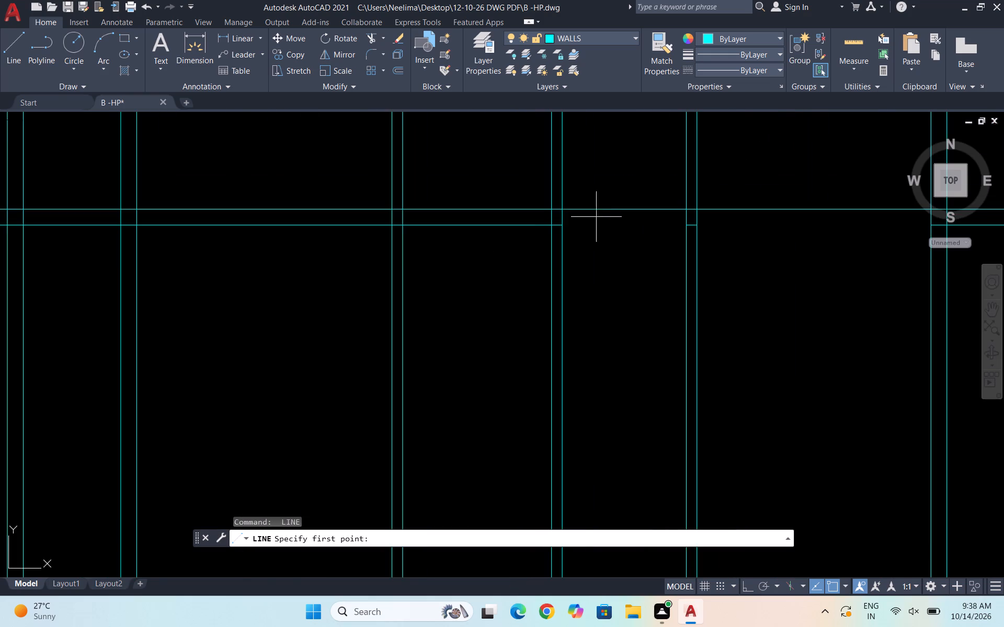
{"action": "left_click", "coordinate": [564, 224]}
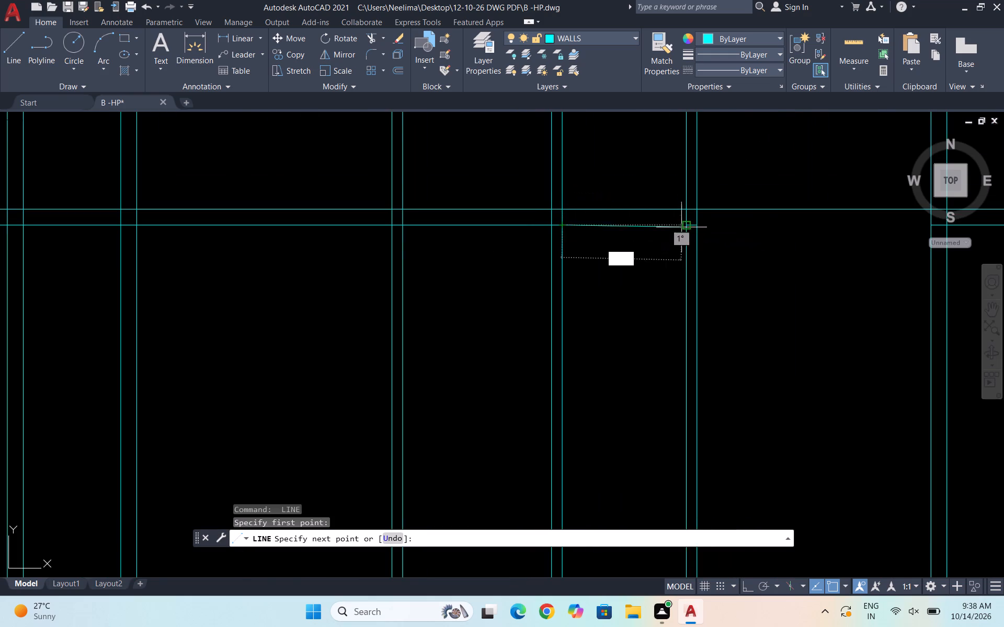
{"action": "left_click", "coordinate": [683, 225]}
{"action": "key", "text": "space"}
Draw a separate line closing the top wall's inner face across the fifth bay, up to the last outer wall.
{"action": "scroll", "coordinate": [499, 272], "scroll_direction": "down", "scroll_amount": 1}
{"action": "key", "text": "space"}
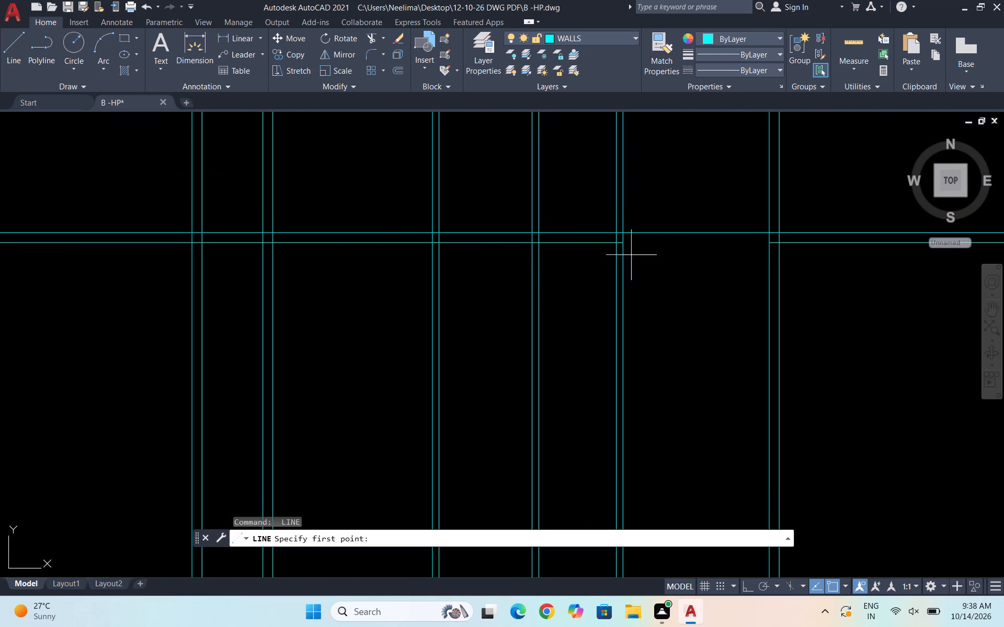
{"action": "left_click", "coordinate": [625, 241]}
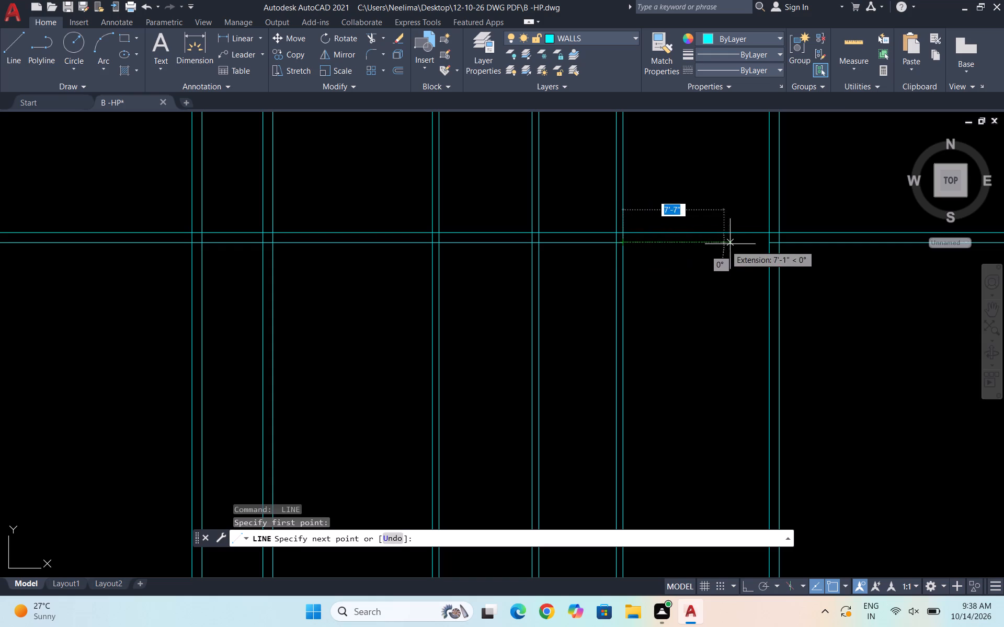
{"action": "left_click", "coordinate": [771, 242]}
{"action": "key", "text": "space"}
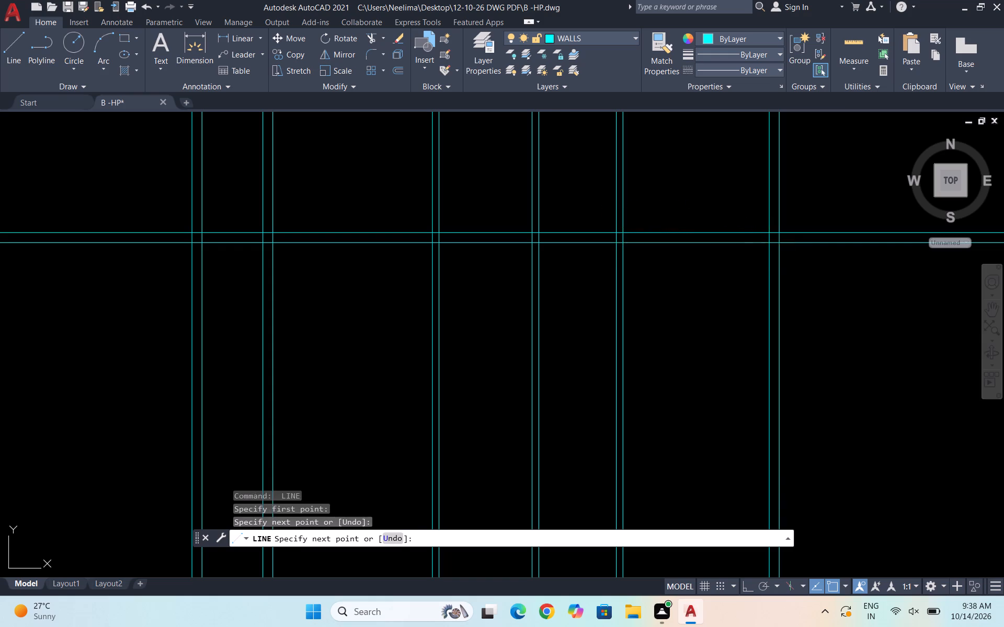
Trim the vertical lines above the top wall and the horizontal lines extending beyond both outer side walls.
{"action": "scroll", "coordinate": [751, 234], "scroll_direction": "down", "scroll_amount": 3}
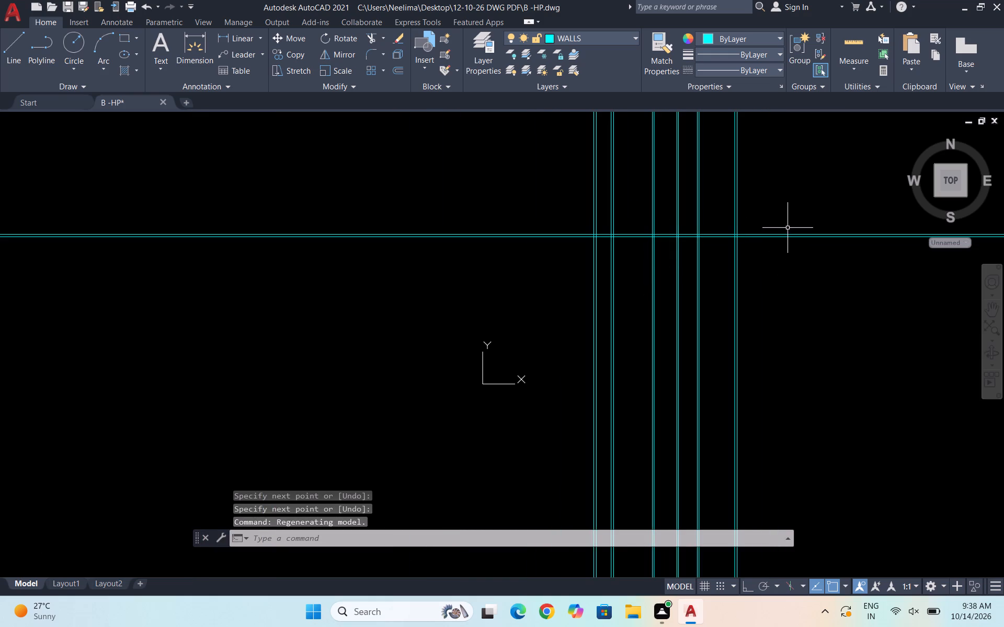
{"action": "key", "text": "t"}
{"action": "key", "text": "r"}
{"action": "key", "text": "Return"}
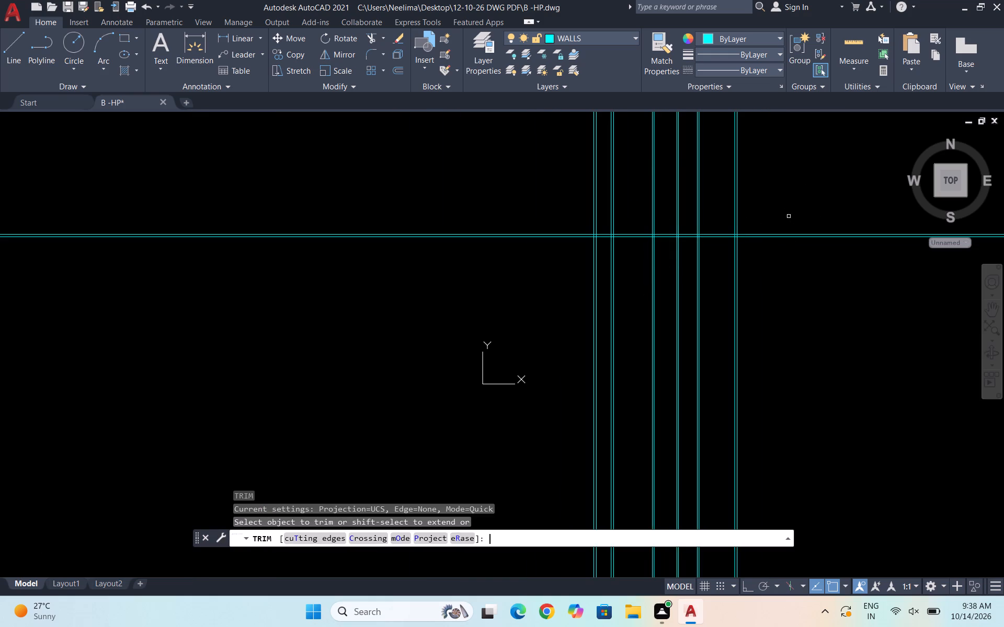
{"action": "left_click_drag", "start_coordinate": [574, 172], "coordinate": [780, 187]}
{"action": "left_click_drag", "start_coordinate": [793, 201], "coordinate": [813, 279]}
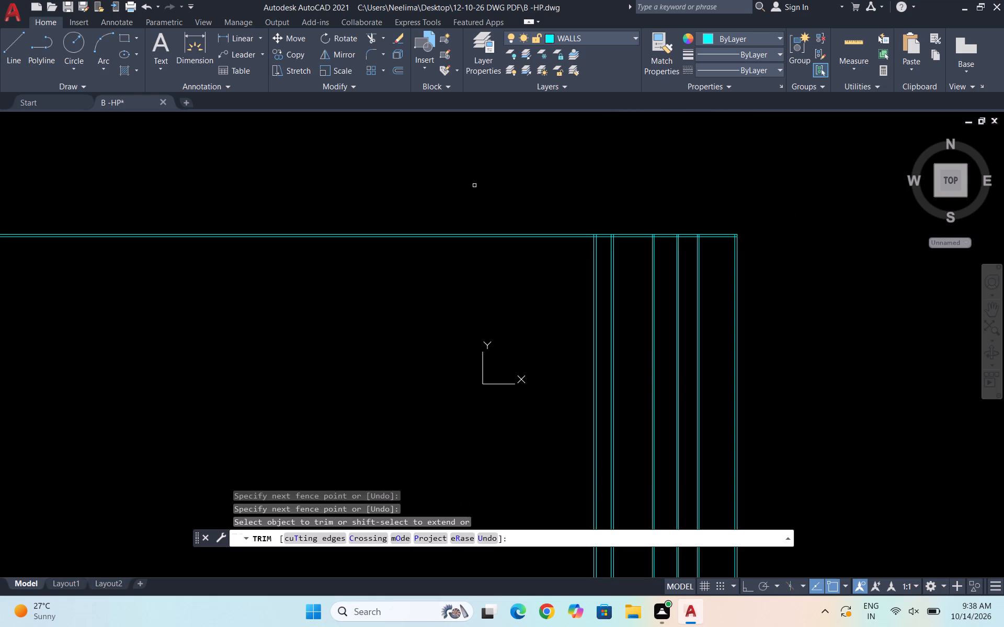
{"action": "left_click_drag", "start_coordinate": [474, 188], "coordinate": [468, 271]}
{"action": "scroll", "coordinate": [761, 252], "scroll_direction": "up", "scroll_amount": 2}
{"action": "key", "text": "Escape"}
{"action": "key", "text": "Escape"}
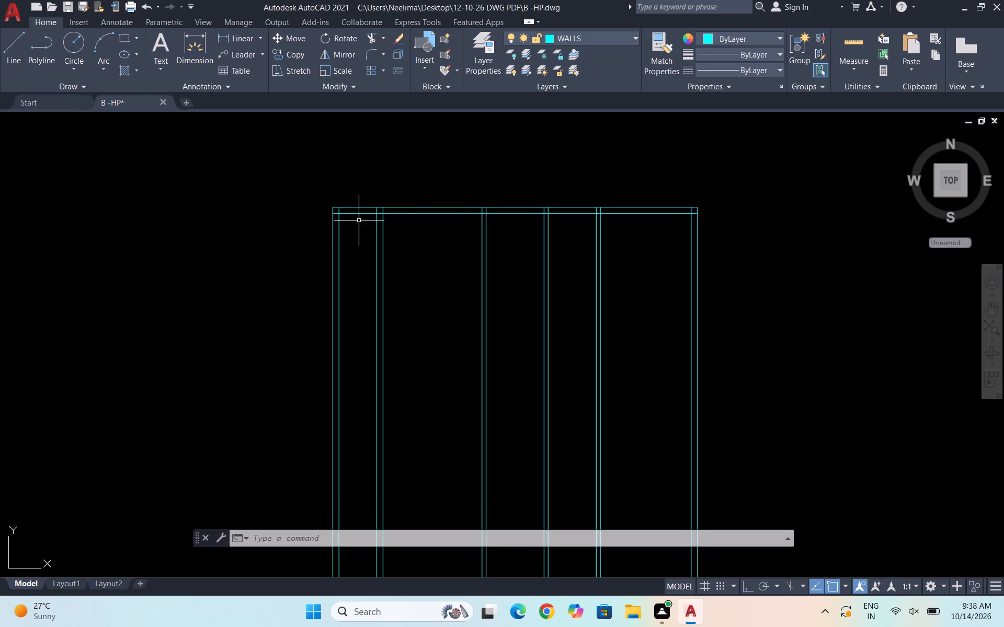
Offset the first bay's top inner line 14'5" downward, and offset that new line 6" down to form a cross wall.
{"action": "scroll", "coordinate": [342, 216], "scroll_direction": "up", "scroll_amount": 2}
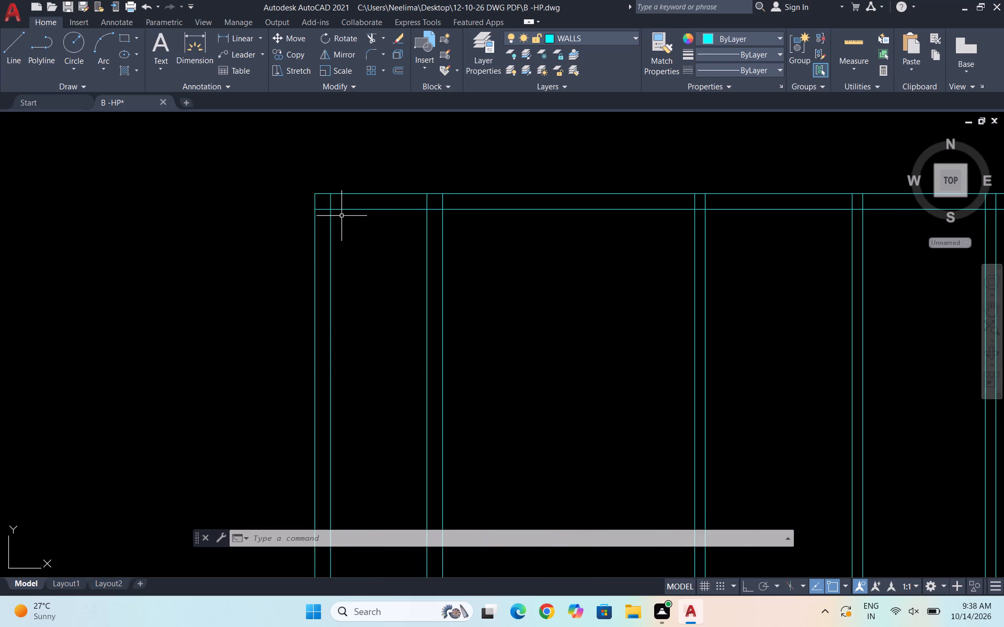
{"action": "key", "text": "Escape"}
{"action": "left_click_drag", "start_coordinate": [379, 216], "coordinate": [374, 203]}
{"action": "left_click", "coordinate": [372, 199]}
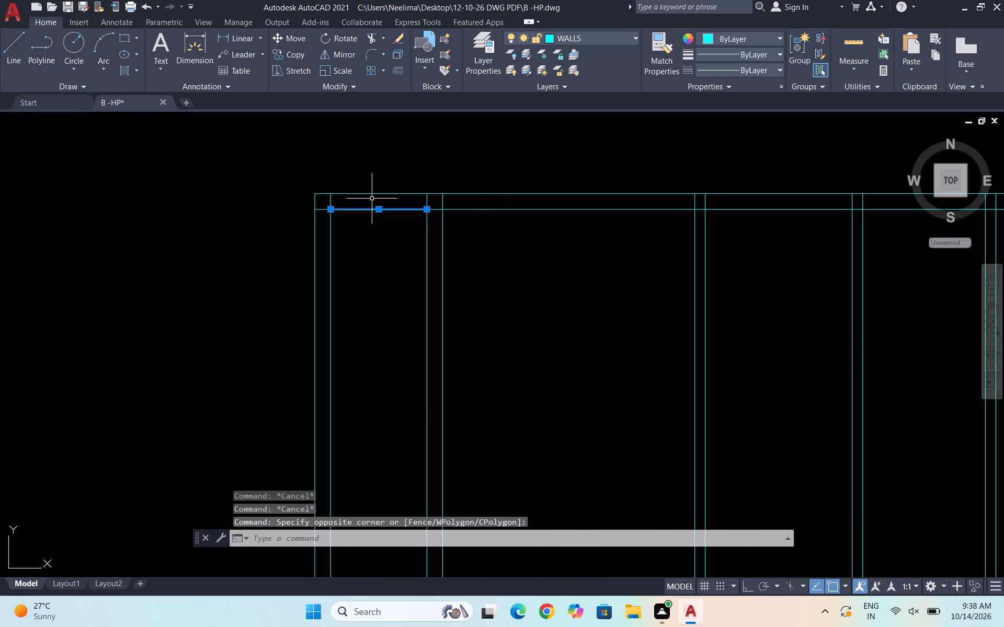
{"action": "key", "text": "o"}
{"action": "key", "text": "Return"}
{"action": "type", "text": "14'5\""}
{"action": "key", "text": "Return"}
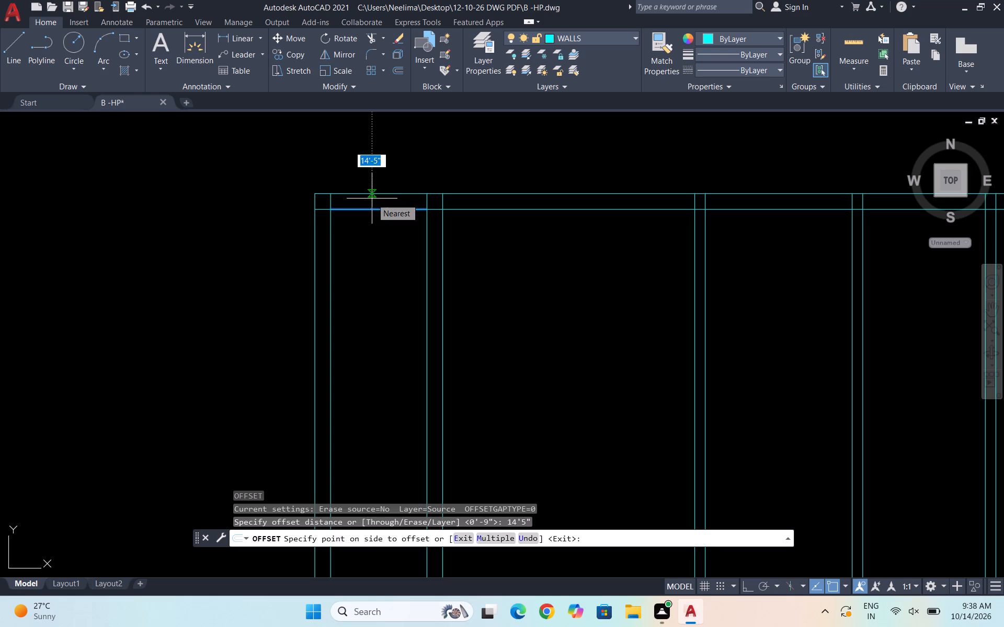
{"action": "scroll", "coordinate": [356, 276], "scroll_direction": "down", "scroll_amount": 2}
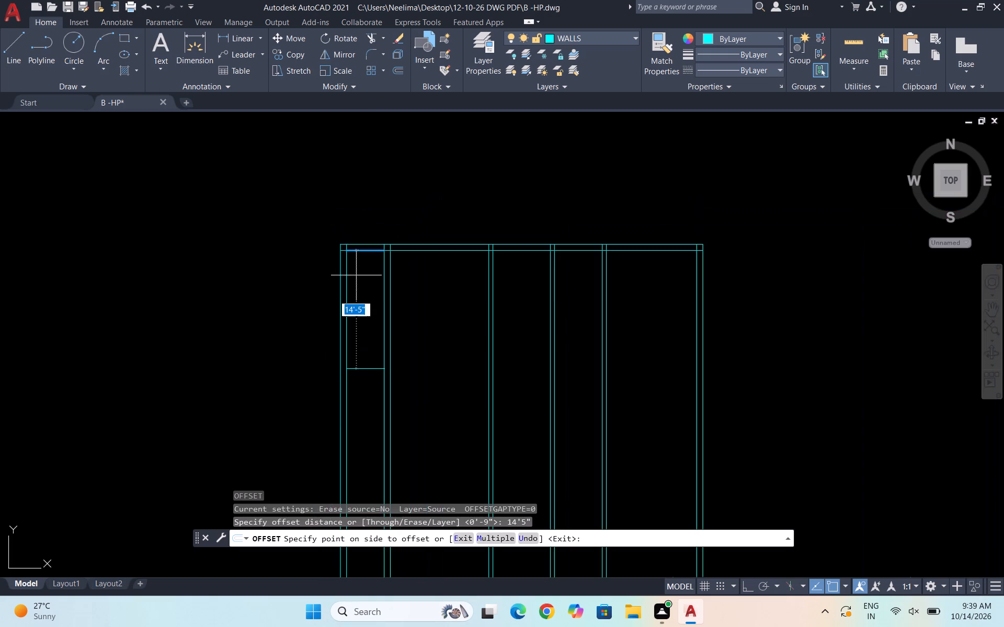
{"action": "left_click", "coordinate": [350, 289]}
{"action": "left_click", "coordinate": [373, 368]}
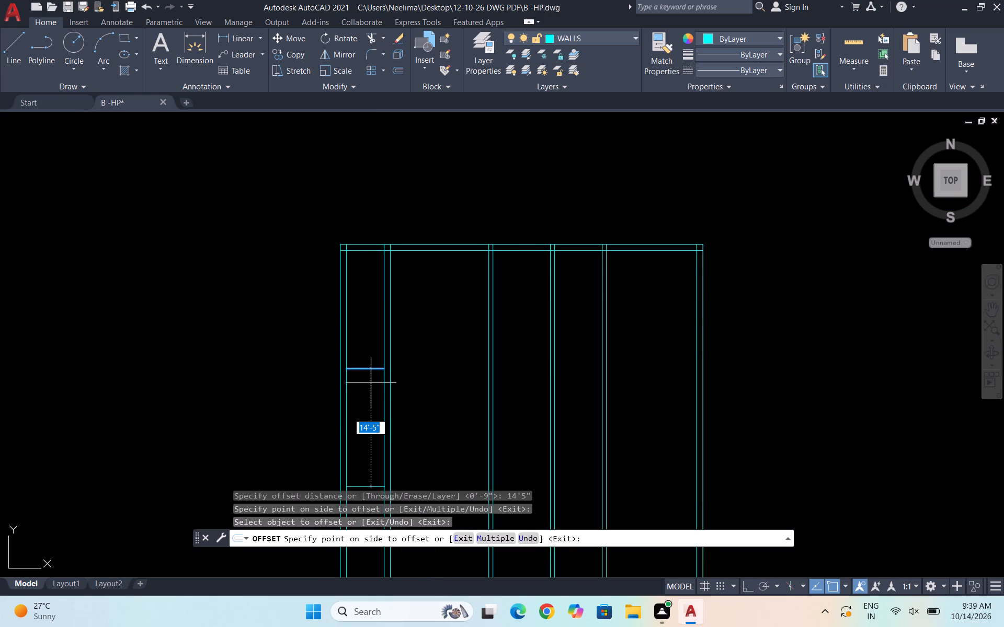
{"action": "type", "text": "6\""}
{"action": "key", "text": "Return"}
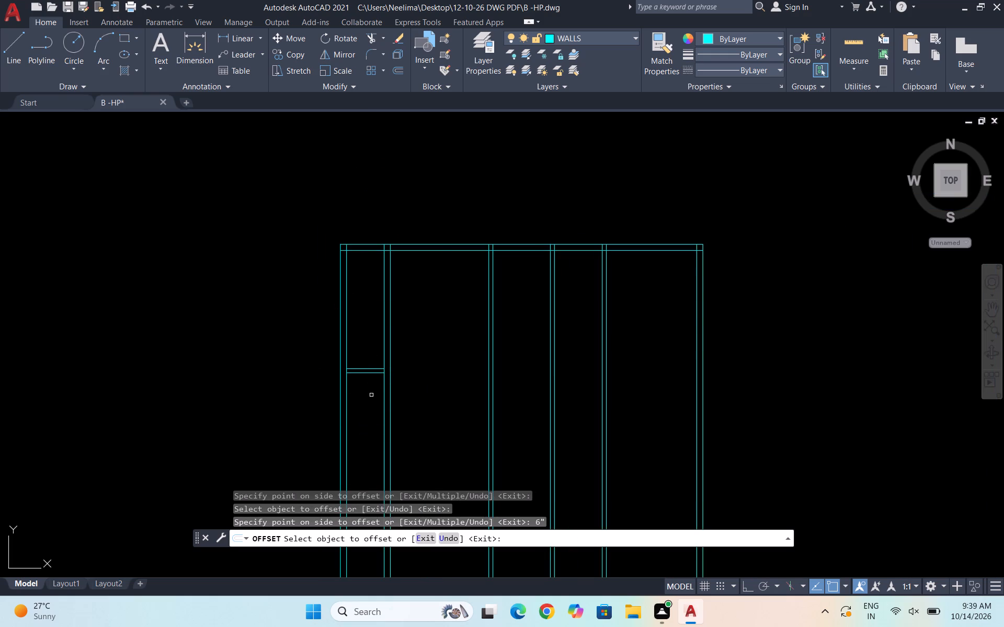
Offset the second bay's top inner line 13' downward, and offset that new line 6" down to form a cross wall.
{"action": "left_click", "coordinate": [440, 248]}
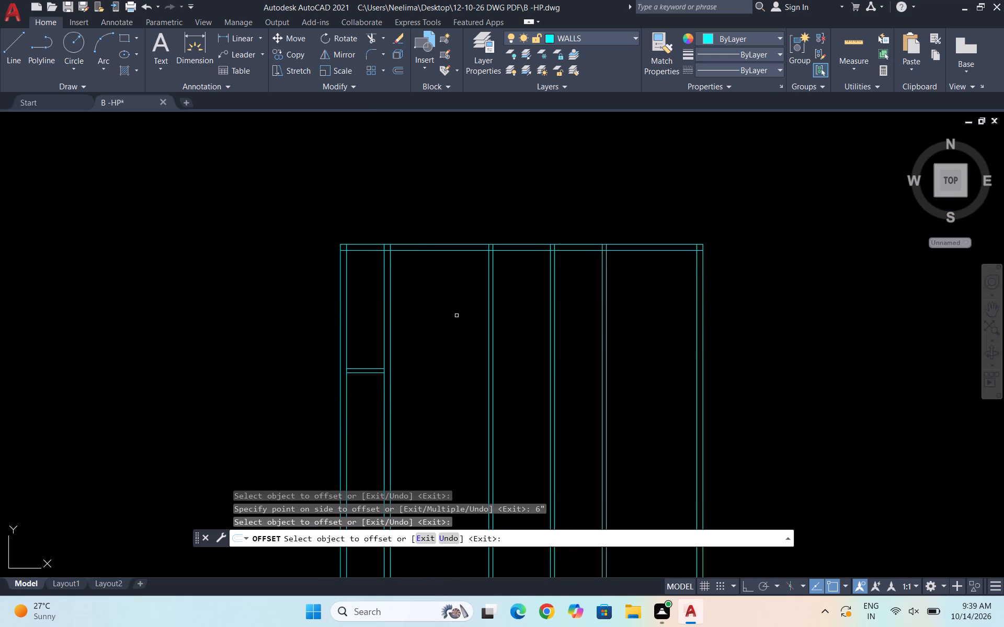
{"action": "left_click", "coordinate": [450, 250]}
{"action": "type", "text": "13'"}
{"action": "key", "text": "Return"}
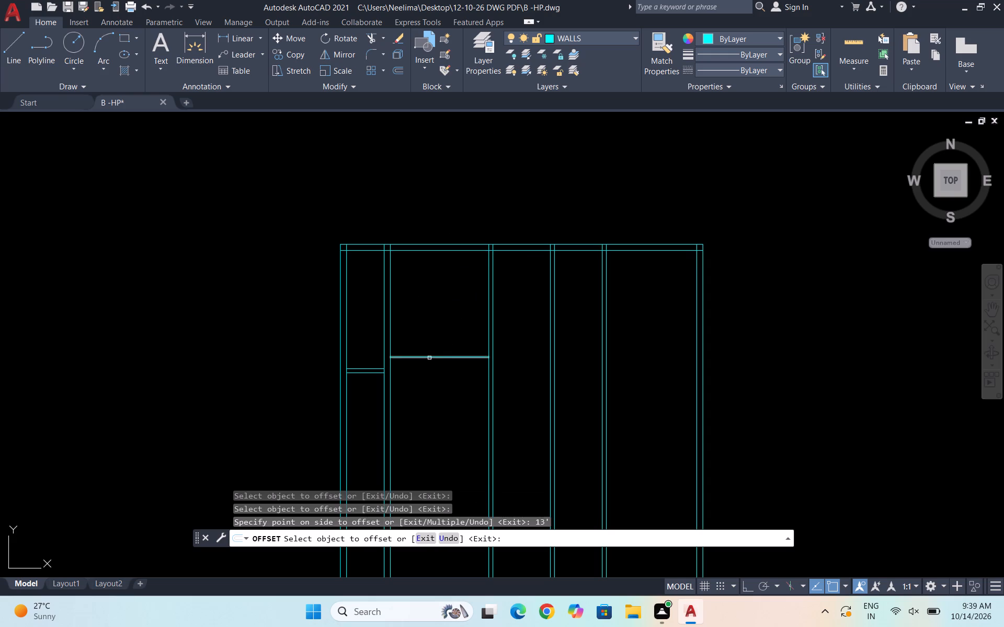
{"action": "left_click", "coordinate": [429, 358]}
{"action": "type", "text": "6\""}
{"action": "key", "text": "Return"}
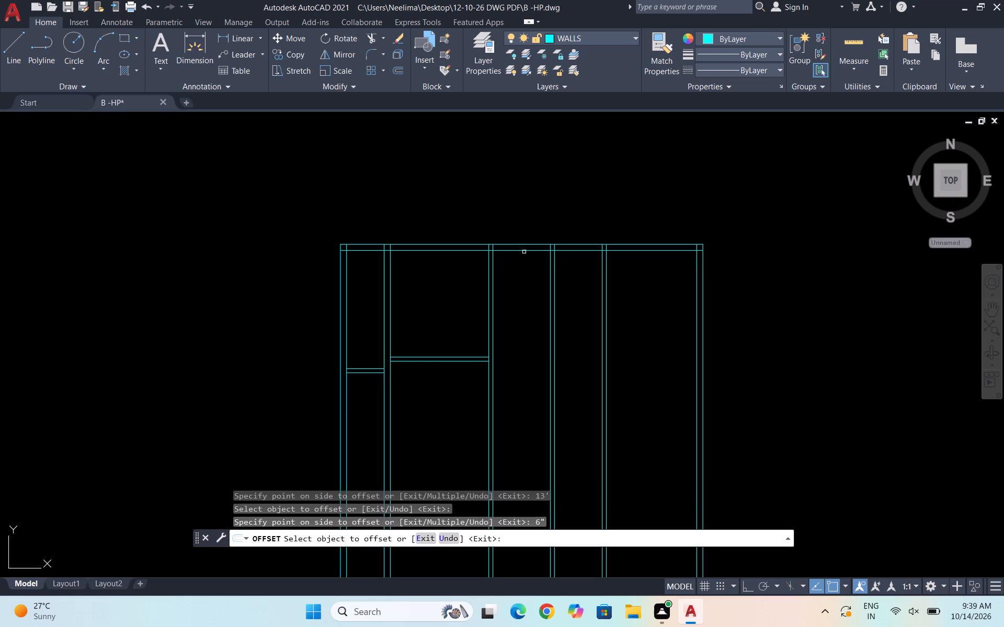
Offset the third bay's top inner line 13' downward, and offset that new line 6" down to form a cross wall.
{"action": "left_click_drag", "start_coordinate": [527, 250], "coordinate": [529, 259]}
{"action": "type", "text": "13'"}
{"action": "key", "text": "Return"}
{"action": "left_click", "coordinate": [515, 358]}
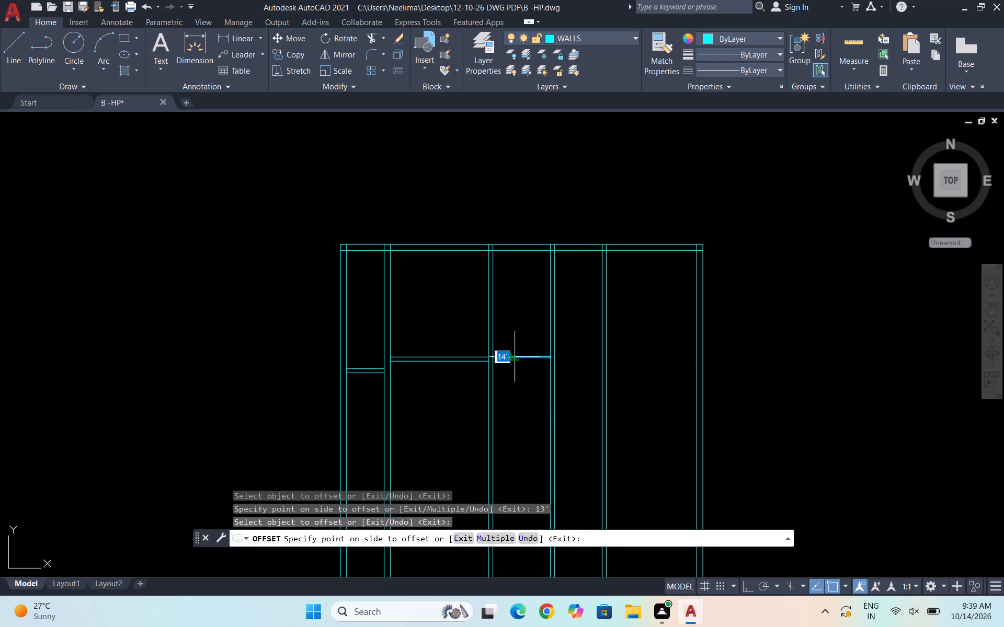
{"action": "type", "text": "6\""}
{"action": "key", "text": "Return"}
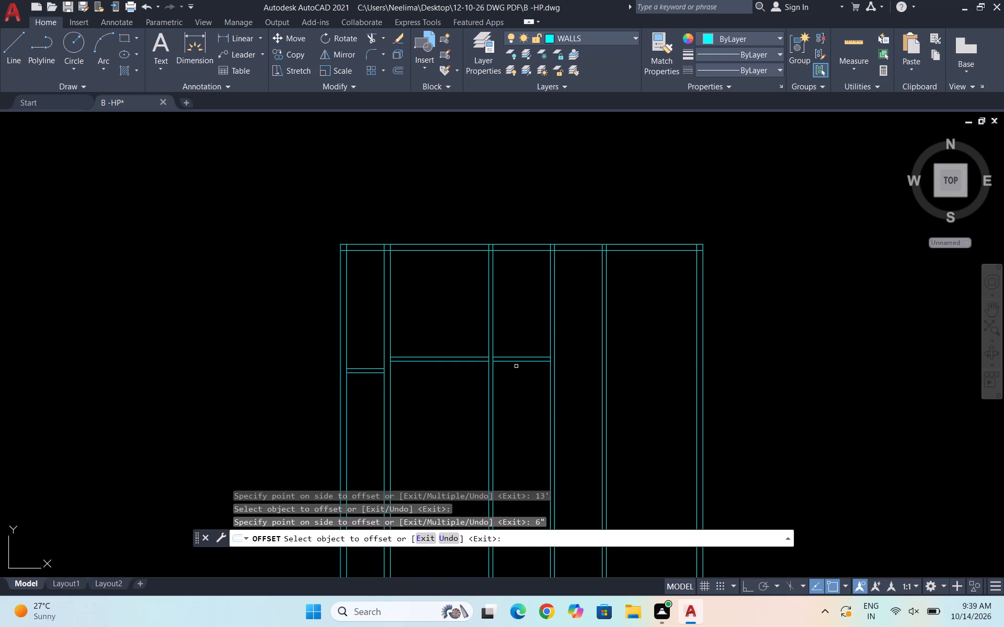
Offset the fourth bay's top inner line 13' downward, and offset that new line 6" down to form a cross wall.
{"action": "left_click_drag", "start_coordinate": [587, 251], "coordinate": [591, 256]}
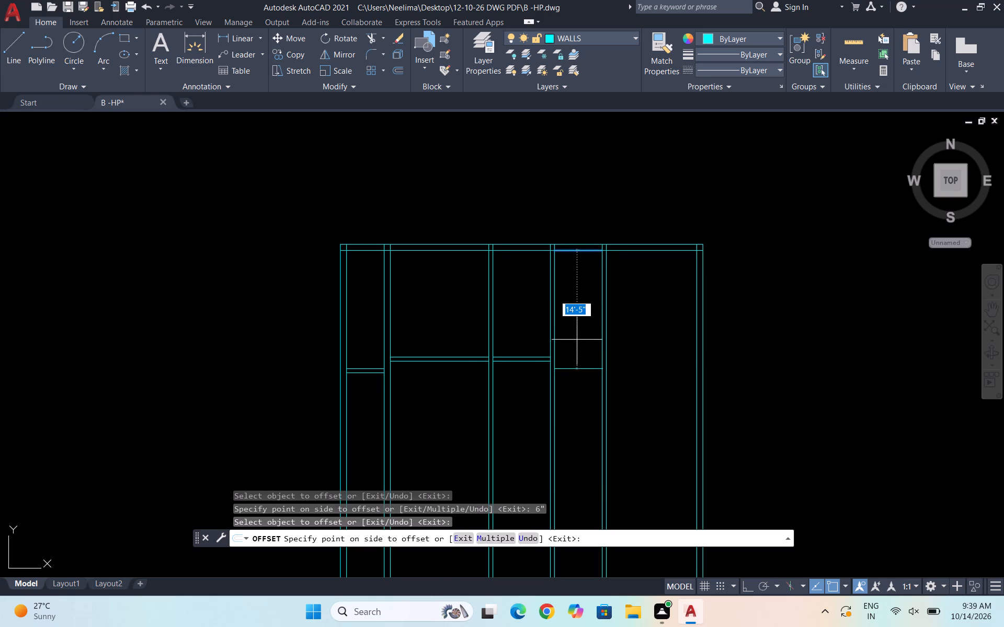
{"action": "type", "text": "13'"}
{"action": "key", "text": "Return"}
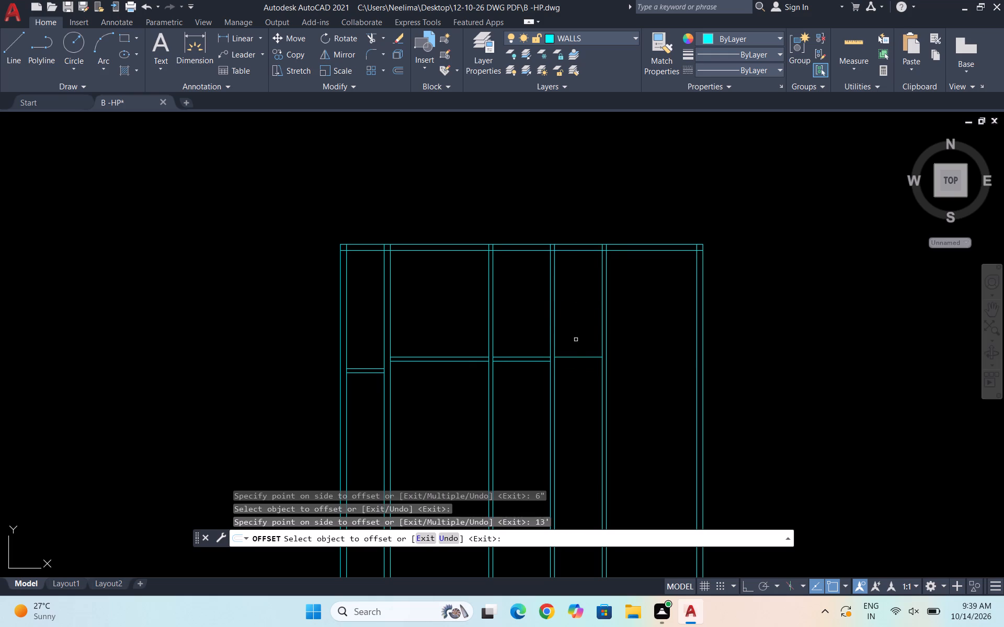
{"action": "left_click", "coordinate": [578, 358]}
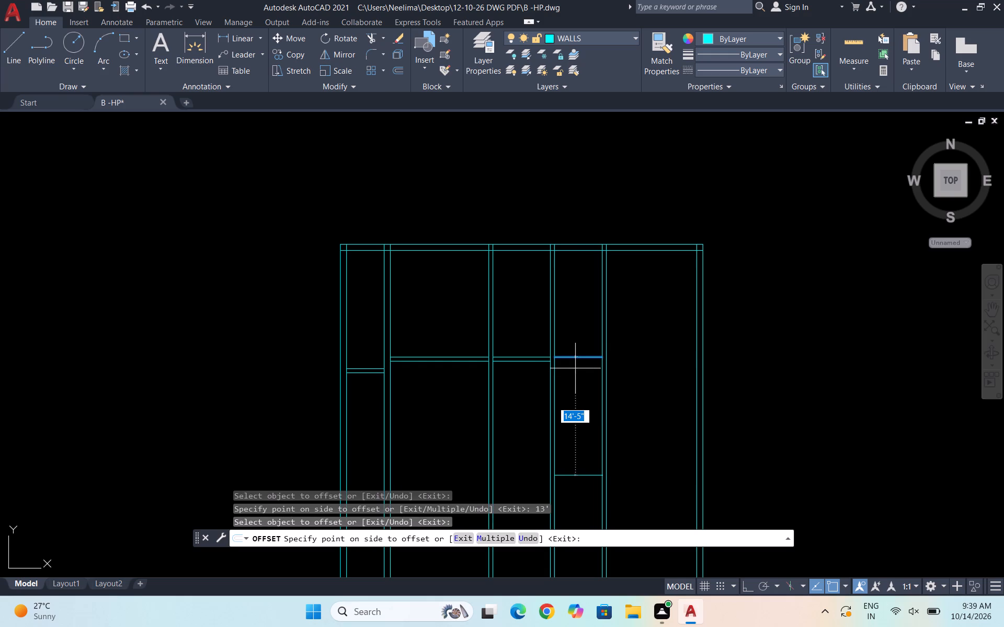
{"action": "type", "text": "6\""}
{"action": "key", "text": "Return"}
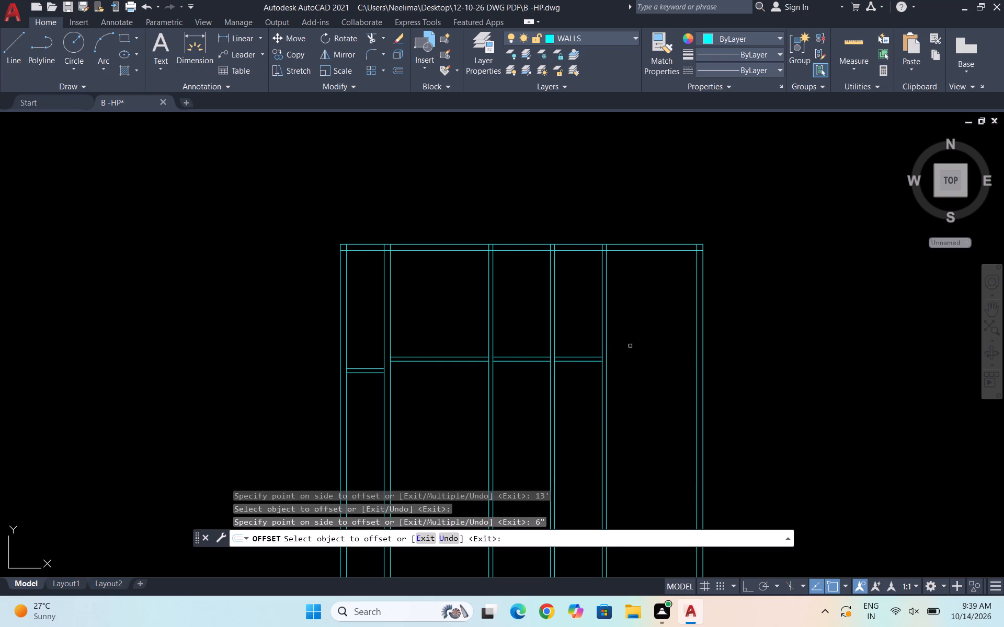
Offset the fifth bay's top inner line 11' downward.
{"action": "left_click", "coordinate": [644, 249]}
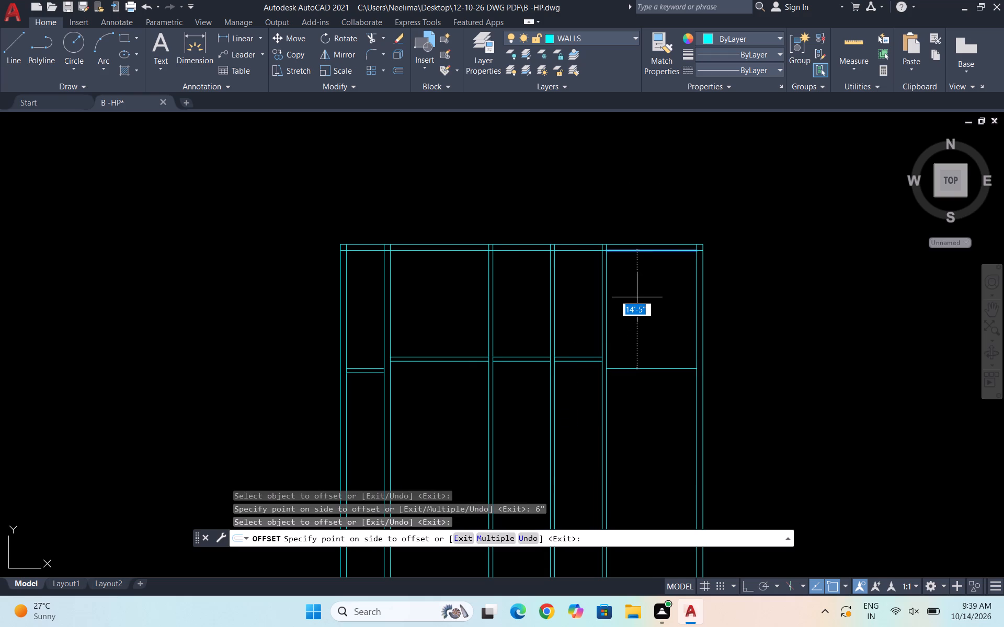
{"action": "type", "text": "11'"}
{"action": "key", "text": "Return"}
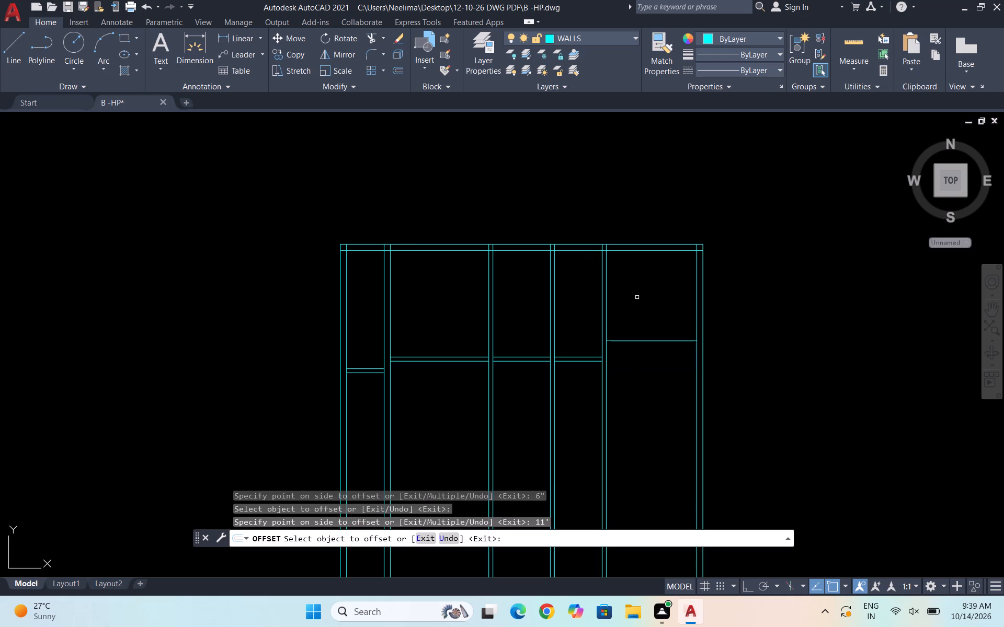
Offset the fifth bay's top inner line 13' downward, and offset that new line 6" down to form a cross wall.
{"action": "left_click", "coordinate": [656, 251]}
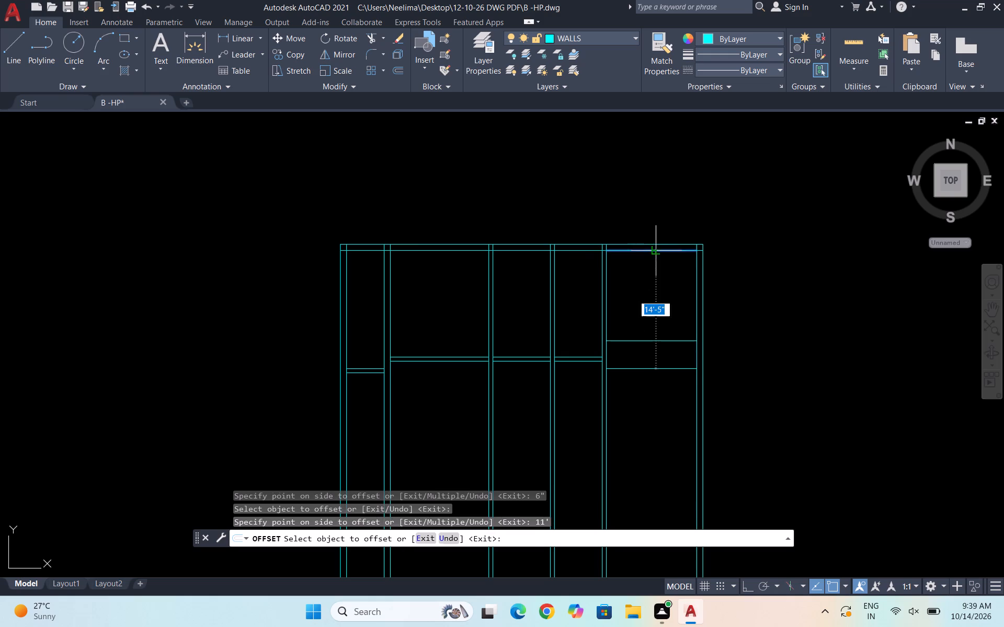
{"action": "type", "text": "13'"}
{"action": "key", "text": "Return"}
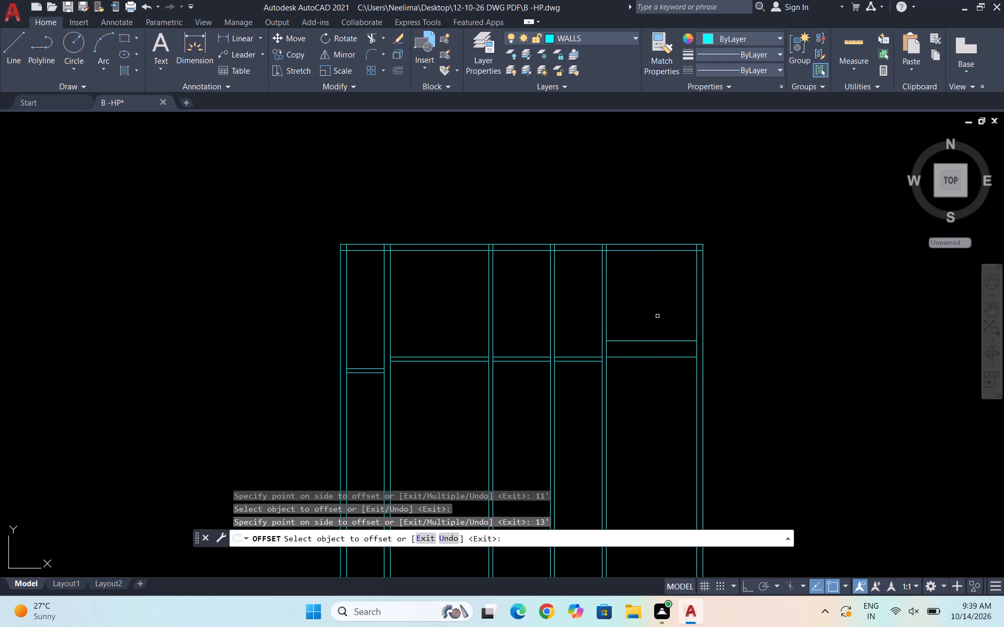
{"action": "left_click", "coordinate": [654, 357]}
{"action": "type", "text": "6\""}
{"action": "key", "text": "Return"}
{"action": "key", "text": "Escape"}
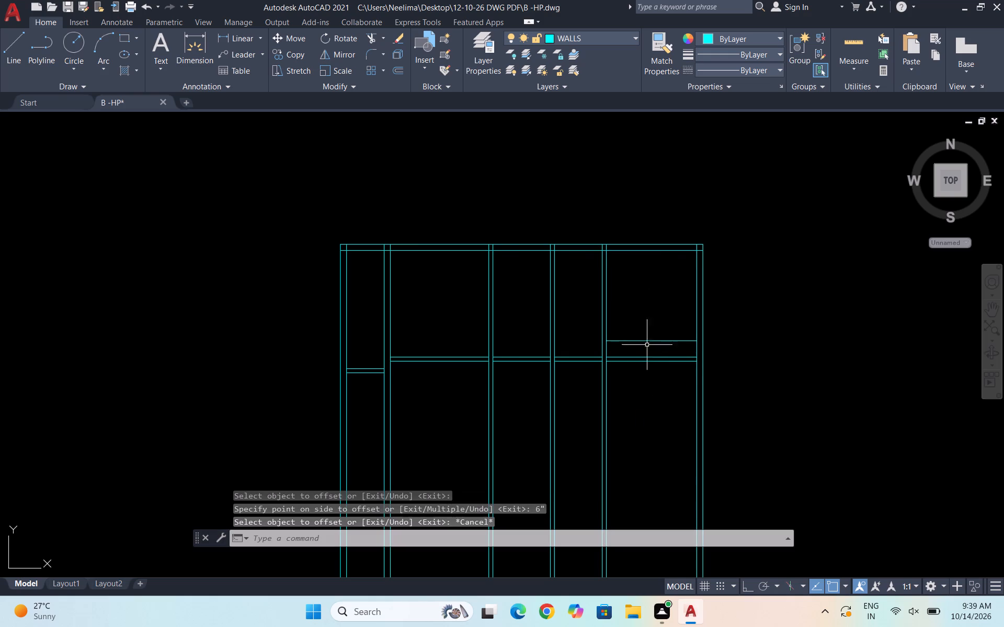
Delete the fifth bay's extra line at 11' and both cross-wall lines in the first bay.
{"action": "left_click", "coordinate": [647, 345]}
{"action": "left_click", "coordinate": [636, 319]}
{"action": "left_click_drag", "start_coordinate": [365, 384], "coordinate": [361, 373]}
{"action": "left_click", "coordinate": [352, 349]}
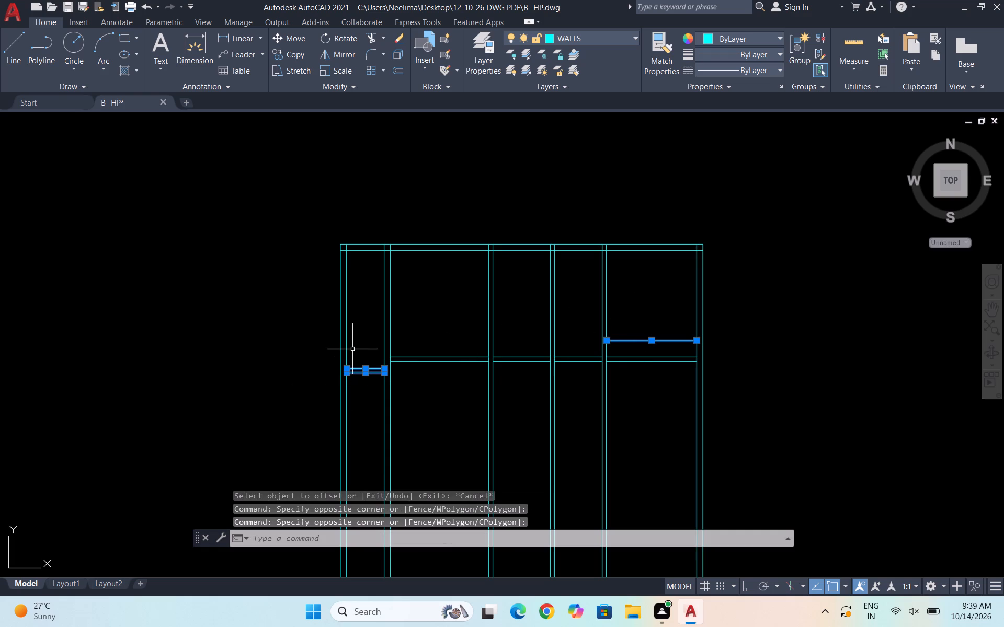
{"action": "key", "text": "Delete"}
{"action": "key", "text": "Escape"}
{"action": "key", "text": "Escape"}
Extend both cross-wall lines through the vertical walls and the first bay to the outer faces of both outer side walls.
{"action": "type", "text": "EX"}
{"action": "key", "text": "Return"}
{"action": "left_click_drag", "start_coordinate": [405, 336], "coordinate": [403, 412]}
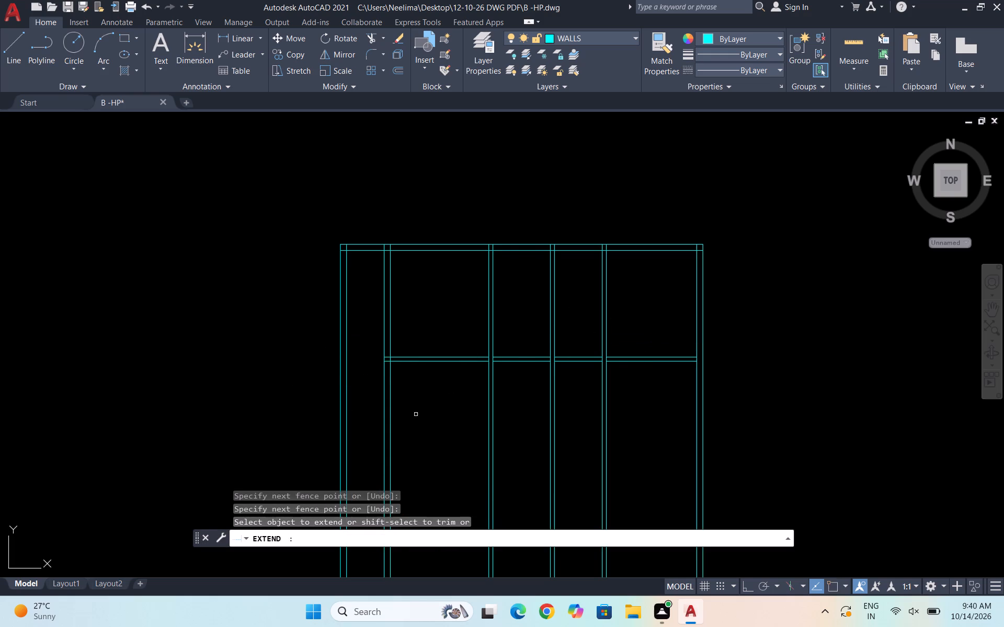
{"action": "left_click_drag", "start_coordinate": [435, 349], "coordinate": [427, 451]}
{"action": "left_click_drag", "start_coordinate": [438, 346], "coordinate": [450, 435]}
{"action": "left_click_drag", "start_coordinate": [526, 343], "coordinate": [526, 345]}
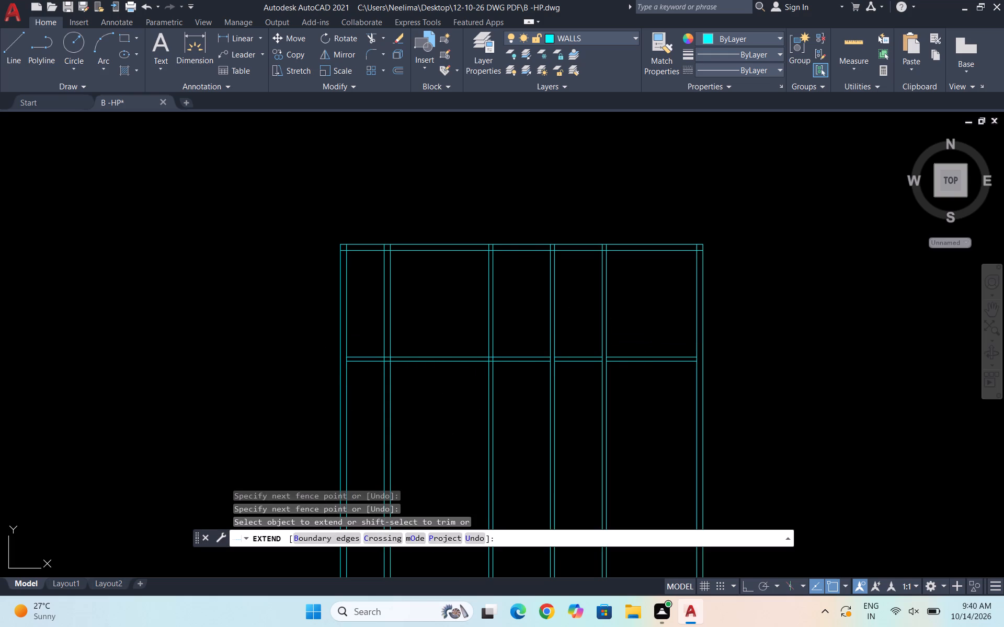
{"action": "left_click_drag", "start_coordinate": [526, 345], "coordinate": [535, 413]}
{"action": "left_click_drag", "start_coordinate": [579, 349], "coordinate": [586, 413]}
{"action": "left_click_drag", "start_coordinate": [643, 337], "coordinate": [657, 414]}
{"action": "left_click_drag", "start_coordinate": [652, 347], "coordinate": [652, 445]}
{"action": "left_click_drag", "start_coordinate": [371, 343], "coordinate": [359, 421]}
{"action": "key", "text": "Escape"}
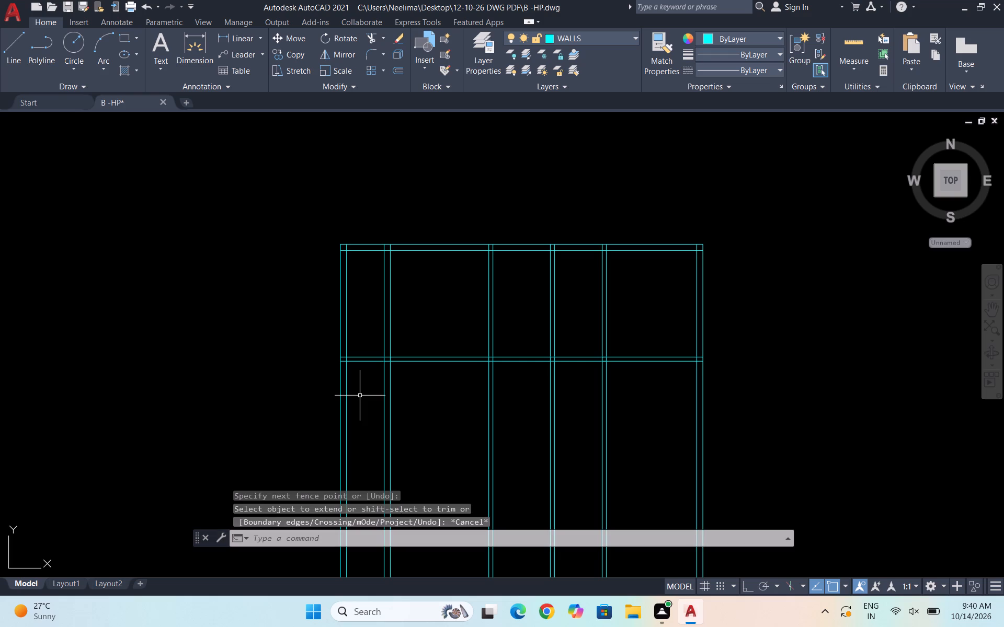
{"action": "key", "text": "Escape"}
Offset each segment of the cross wall's lower line 13' downward across all five bays.
{"action": "key", "text": "o"}
{"action": "key", "text": "Return"}
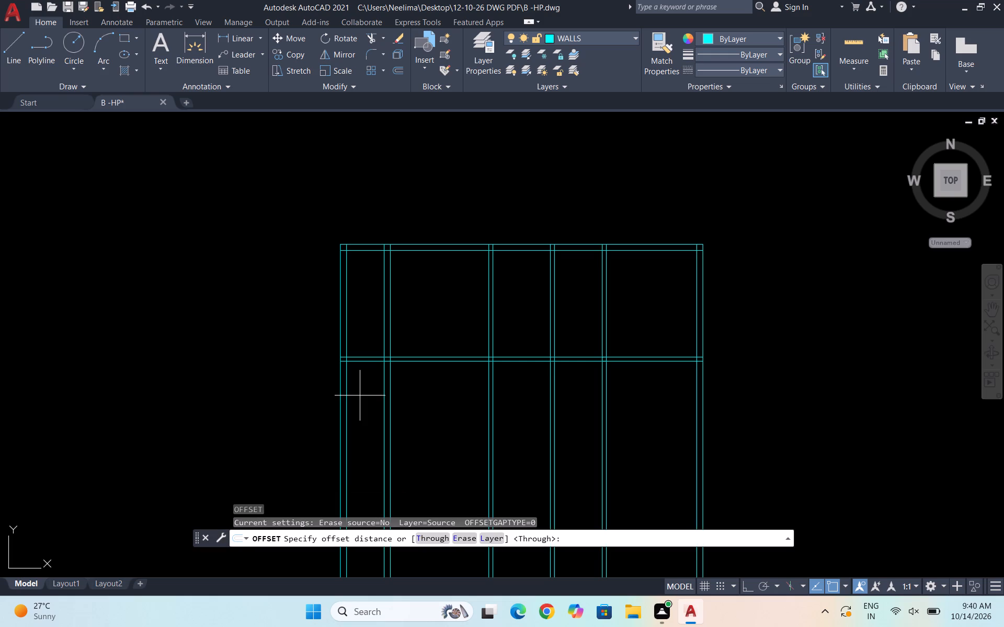
{"action": "type", "text": "13'"}
{"action": "key", "text": "Return"}
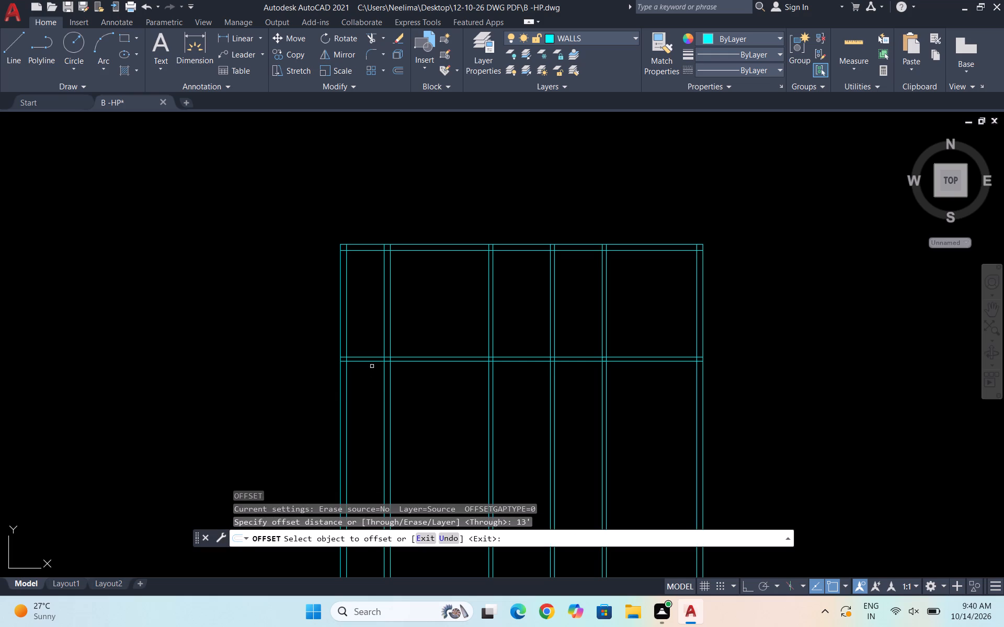
{"action": "left_click", "coordinate": [361, 362]}
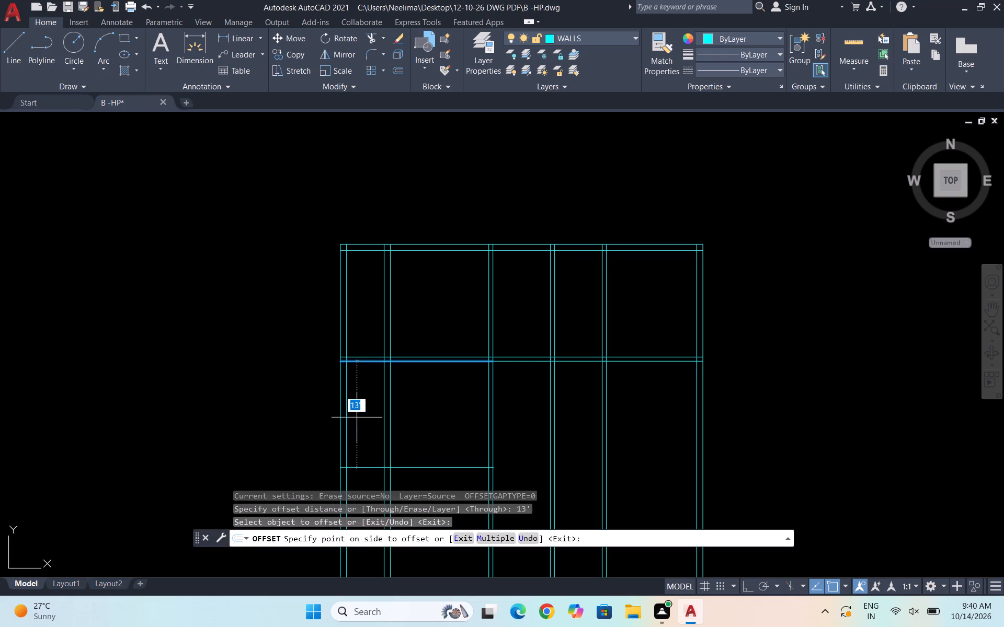
{"action": "left_click", "coordinate": [357, 417]}
{"action": "left_click", "coordinate": [524, 361]}
{"action": "left_click", "coordinate": [518, 423]}
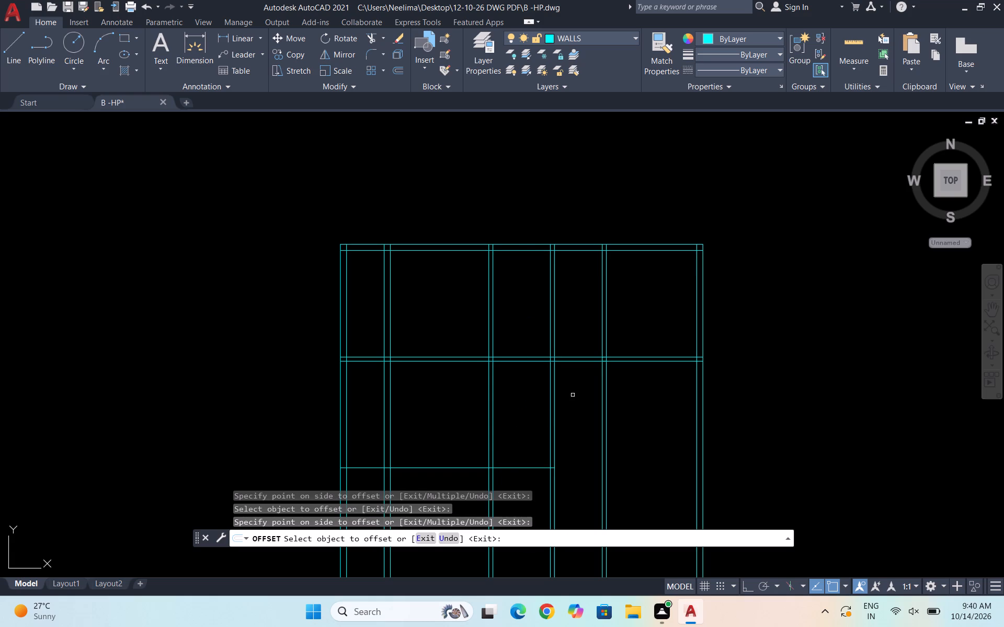
{"action": "left_click_drag", "start_coordinate": [595, 359], "coordinate": [597, 366]}
{"action": "left_click", "coordinate": [577, 449]}
{"action": "left_click", "coordinate": [645, 361]}
{"action": "left_click", "coordinate": [645, 454]}
Offset each segment of the new lower line 6" downward across all bays to form the second cross wall.
{"action": "scroll", "coordinate": [628, 400], "scroll_direction": "down", "scroll_amount": 2}
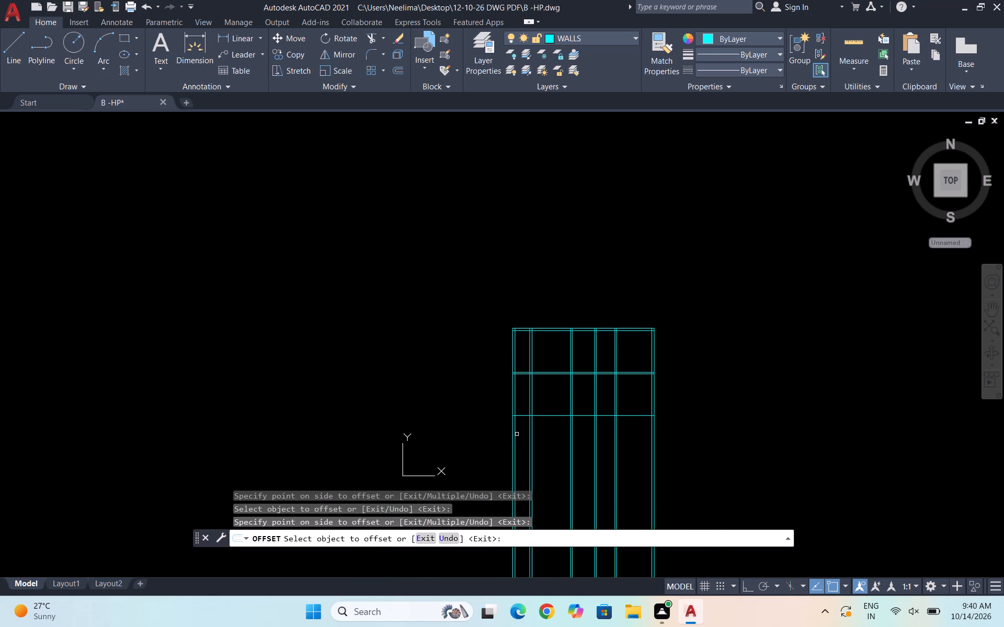
{"action": "scroll", "coordinate": [515, 436], "scroll_direction": "up", "scroll_amount": 2}
{"action": "scroll", "coordinate": [535, 384], "scroll_direction": "up", "scroll_amount": 2}
{"action": "left_click", "coordinate": [535, 386]}
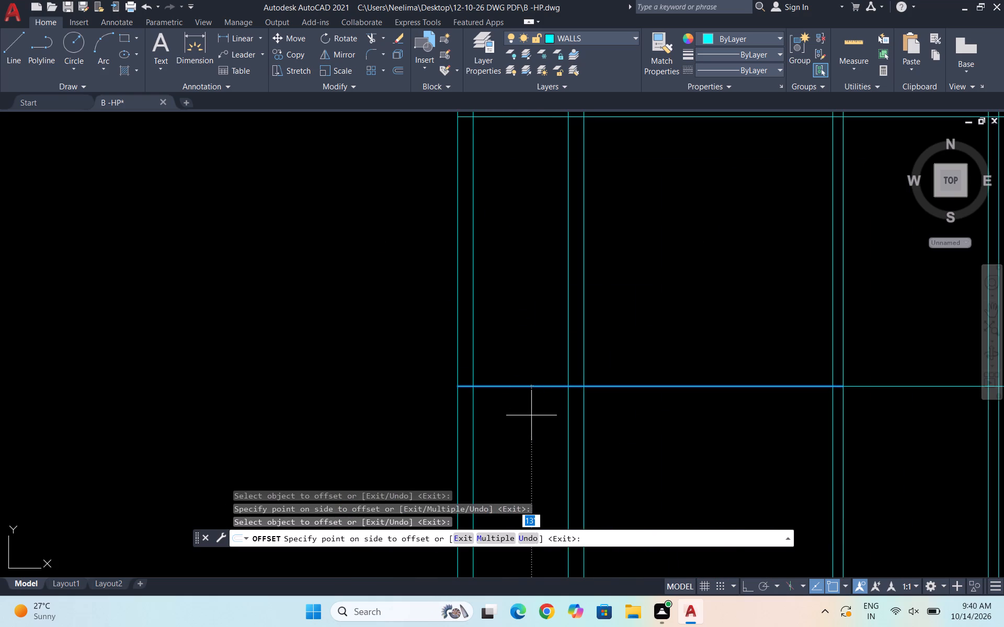
{"action": "type", "text": "6\""}
{"action": "key", "text": "Return"}
{"action": "scroll", "coordinate": [422, 400], "scroll_direction": "down", "scroll_amount": 1}
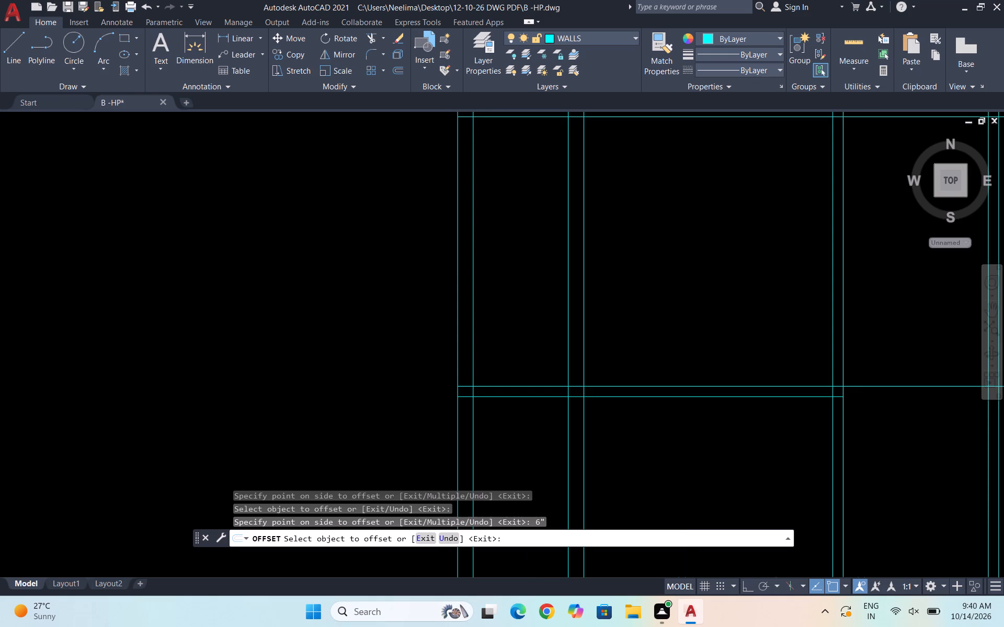
{"action": "scroll", "coordinate": [418, 397], "scroll_direction": "down", "scroll_amount": 1}
{"action": "left_click", "coordinate": [610, 391]}
{"action": "type", "text": "6\""}
{"action": "key", "text": "Return"}
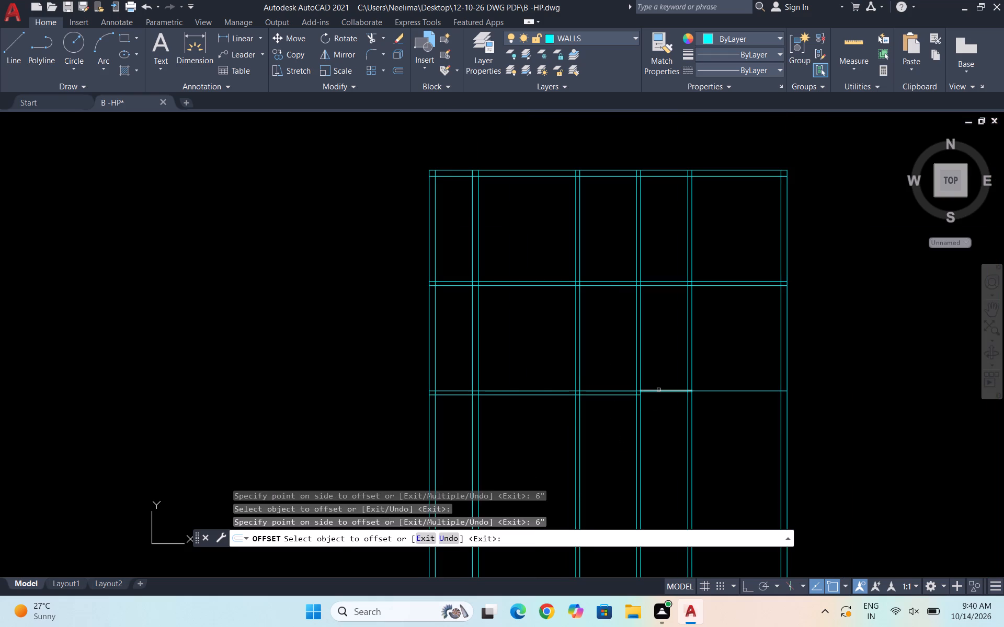
{"action": "left_click", "coordinate": [658, 390]}
{"action": "type", "text": "6\""}
{"action": "key", "text": "Return"}
{"action": "left_click", "coordinate": [732, 390]}
{"action": "type", "text": "6\""}
{"action": "key", "text": "Return"}
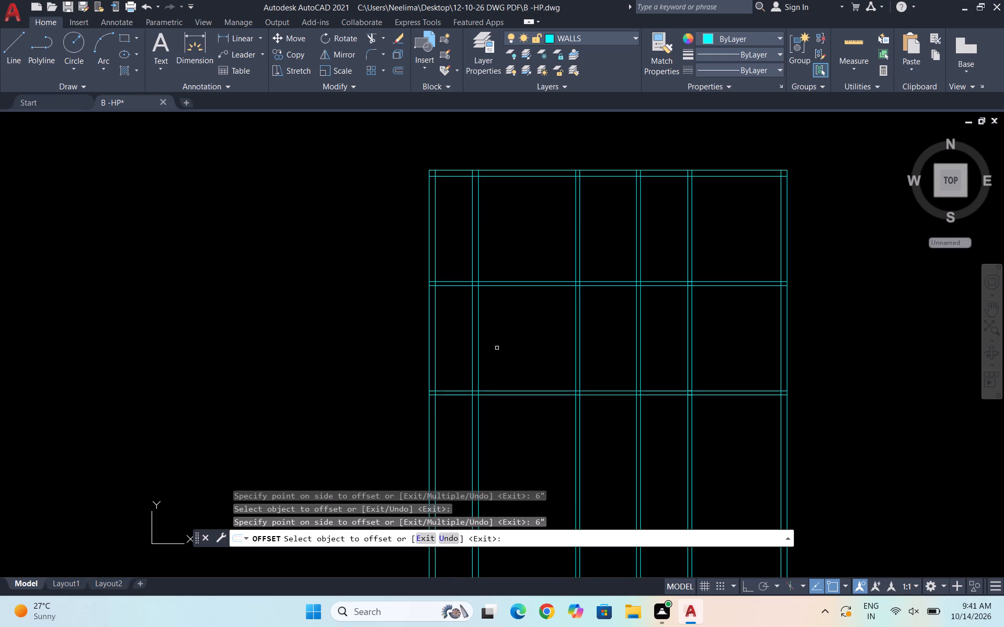
Offset the second cross wall's lower line 8'11" downward across the first two bays, and offset that new line 6" down.
{"action": "scroll", "coordinate": [488, 330], "scroll_direction": "down", "scroll_amount": 2}
{"action": "scroll", "coordinate": [483, 385], "scroll_direction": "up", "scroll_amount": 2}
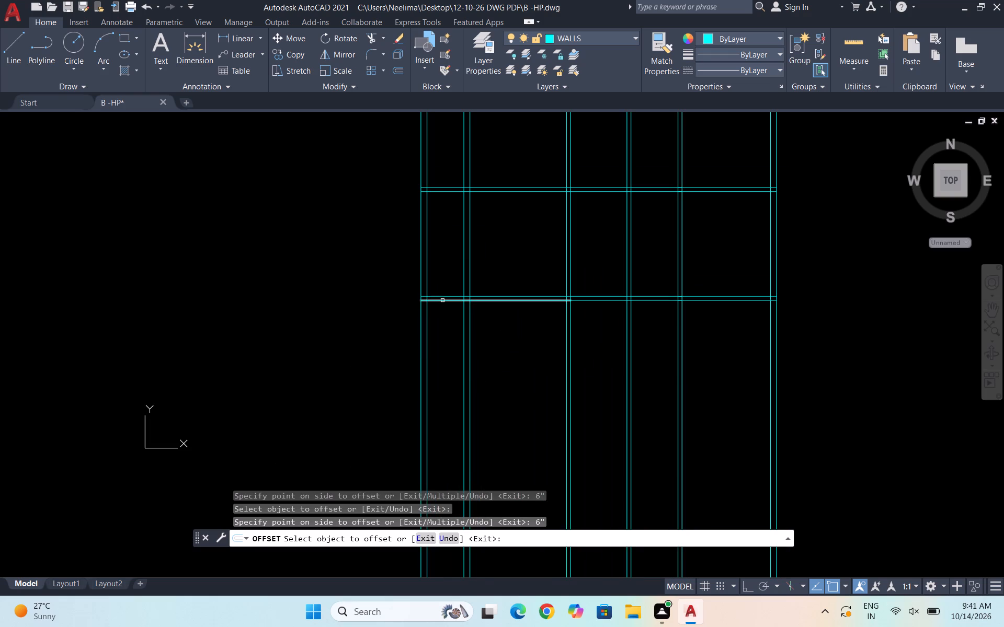
{"action": "left_click", "coordinate": [442, 300]}
{"action": "type", "text": "8'11\""}
{"action": "key", "text": "Return"}
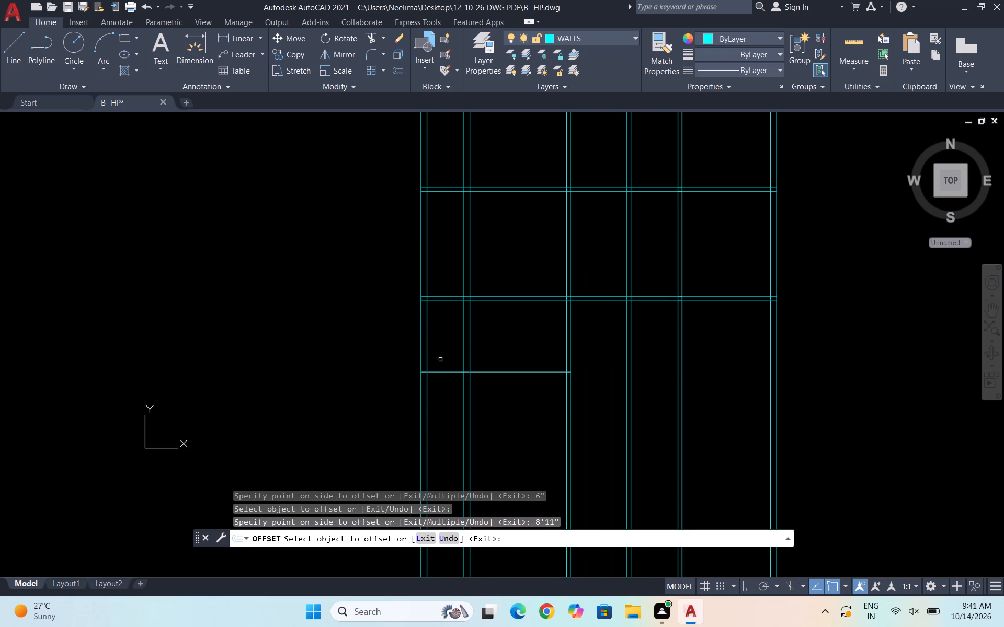
{"action": "left_click", "coordinate": [445, 373]}
{"action": "type", "text": "6\""}
{"action": "key", "text": "Return"}
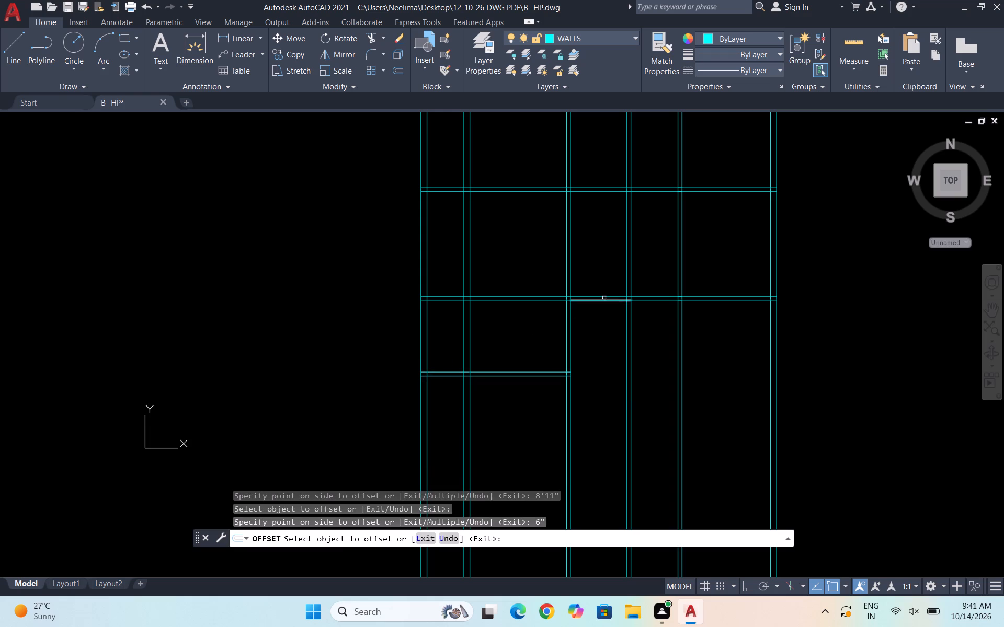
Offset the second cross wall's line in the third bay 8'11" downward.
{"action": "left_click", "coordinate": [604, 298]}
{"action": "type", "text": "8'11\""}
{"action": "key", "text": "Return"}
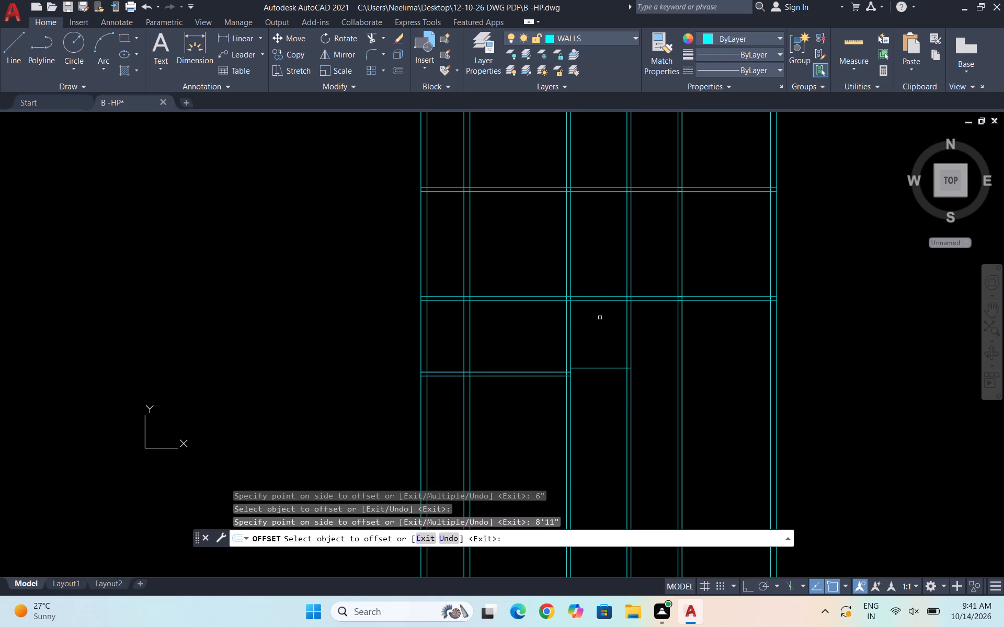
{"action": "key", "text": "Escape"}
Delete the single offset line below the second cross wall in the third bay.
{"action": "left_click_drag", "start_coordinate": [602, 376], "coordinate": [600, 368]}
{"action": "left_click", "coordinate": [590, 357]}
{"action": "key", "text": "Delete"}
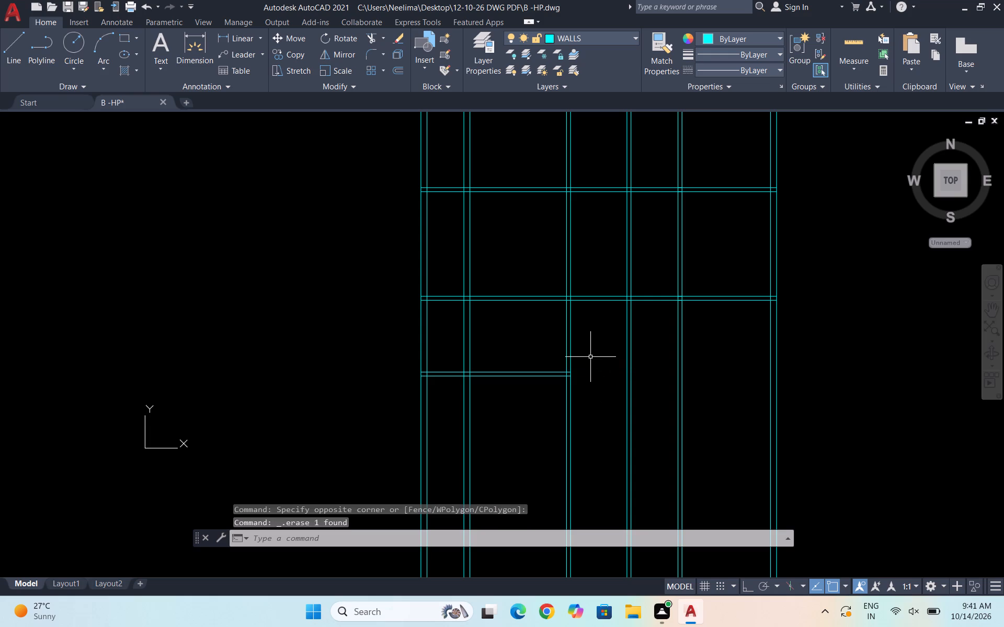
Measure the vertical distance from the second cross wall's lower line to the partial third cross wall's upper line.
{"action": "left_click", "coordinate": [845, 68]}
{"action": "left_click", "coordinate": [850, 116]}
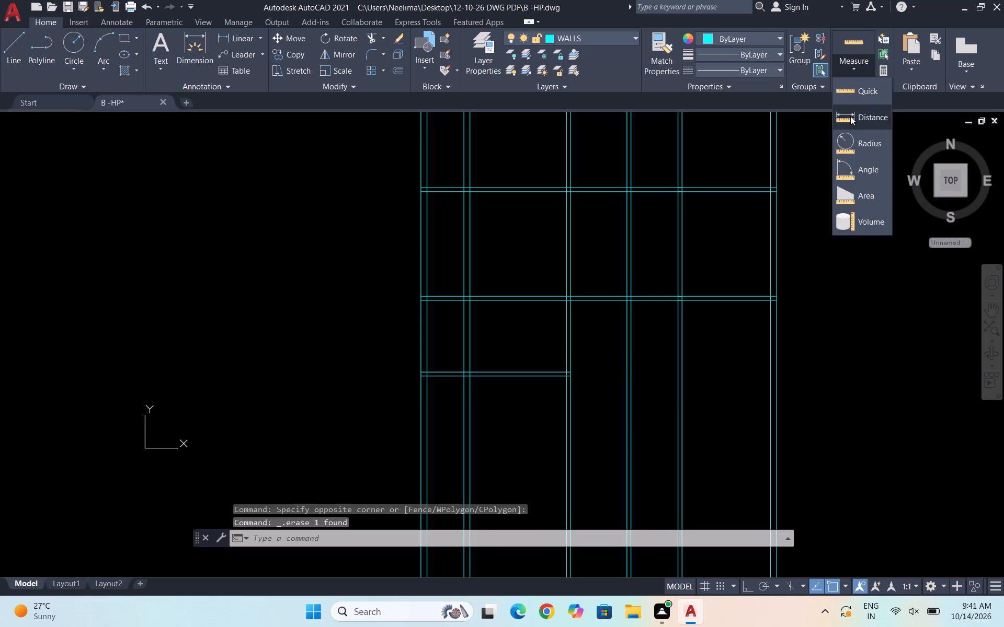
{"action": "left_click", "coordinate": [565, 301]}
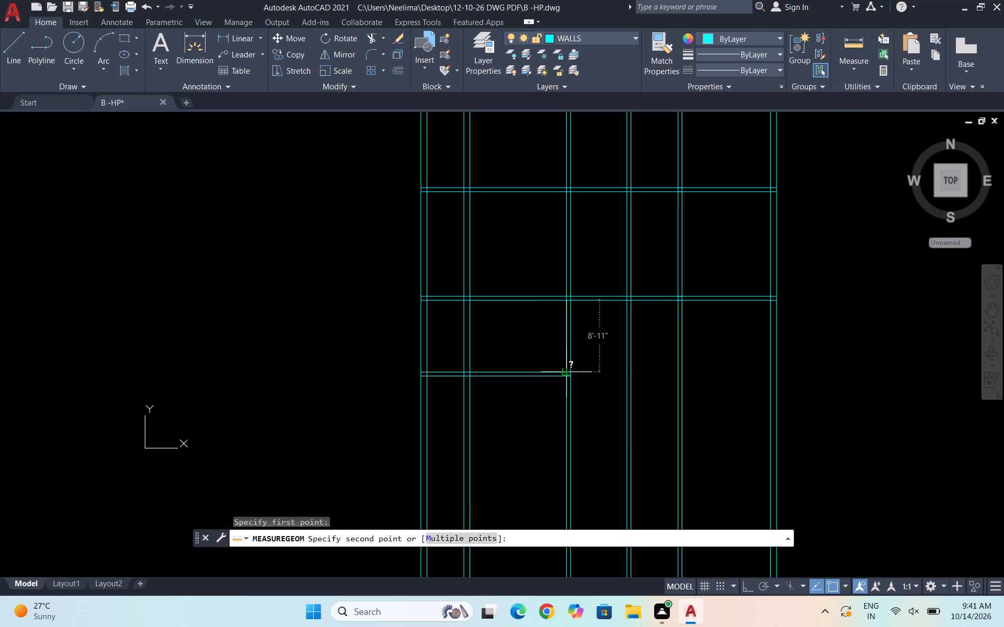
{"action": "key", "text": "Escape"}
{"action": "key", "text": "Escape"}
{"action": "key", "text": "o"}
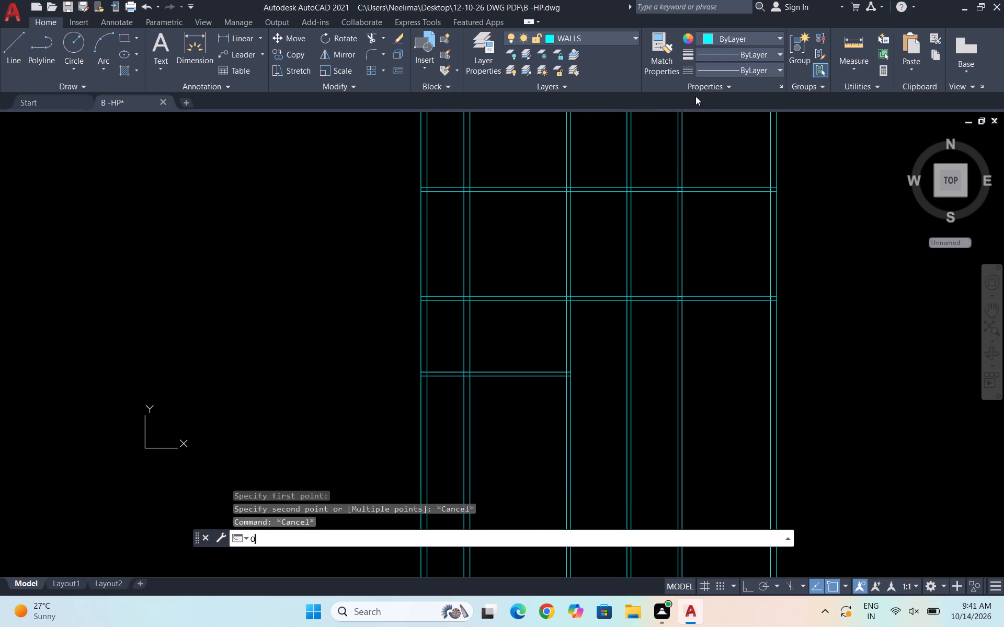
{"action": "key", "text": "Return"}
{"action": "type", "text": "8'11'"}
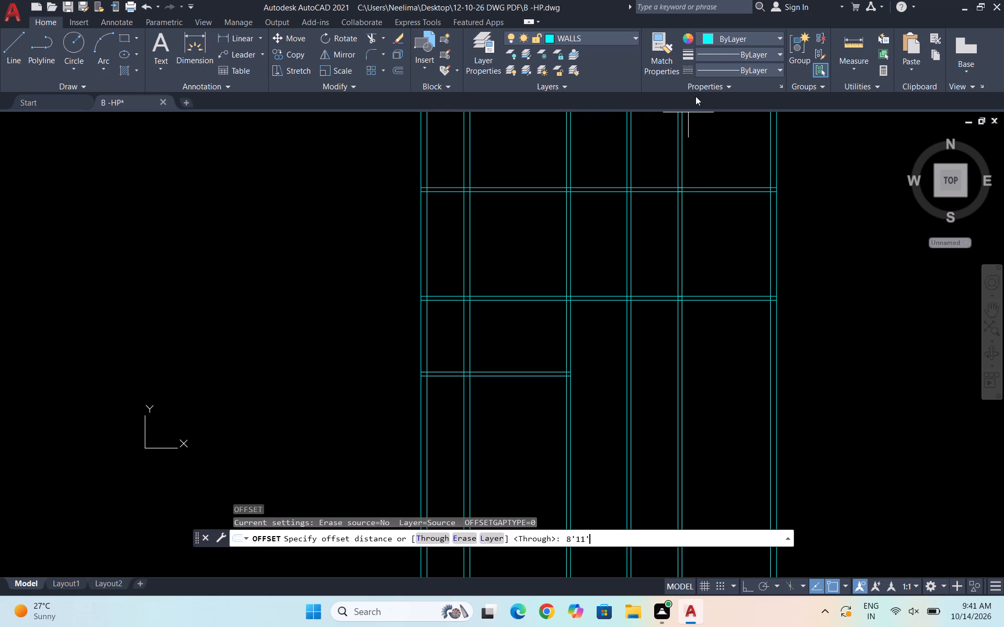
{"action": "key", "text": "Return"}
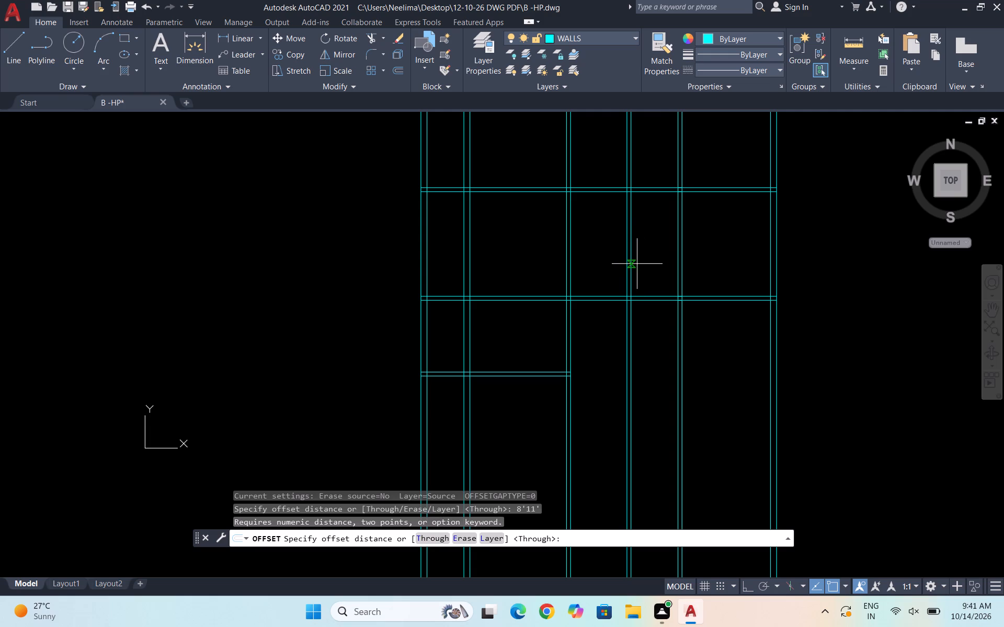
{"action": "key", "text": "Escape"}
Offset the second cross wall's lower line 8'11" downward in each of the three remaining bays to the east.
{"action": "key", "text": "o"}
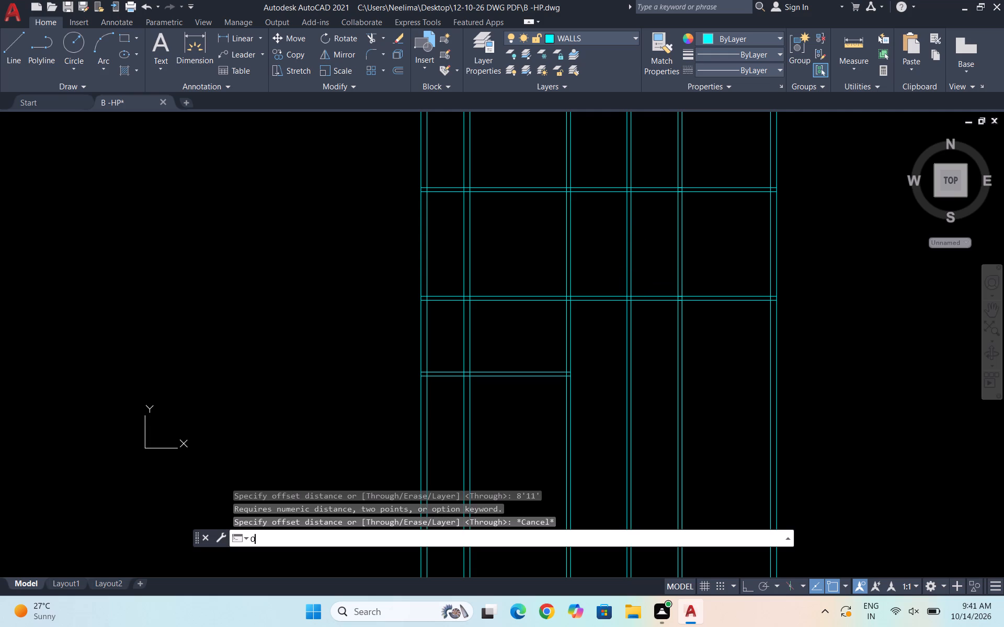
{"action": "key", "text": "Return"}
{"action": "type", "text": "8'11\""}
{"action": "key", "text": "Return"}
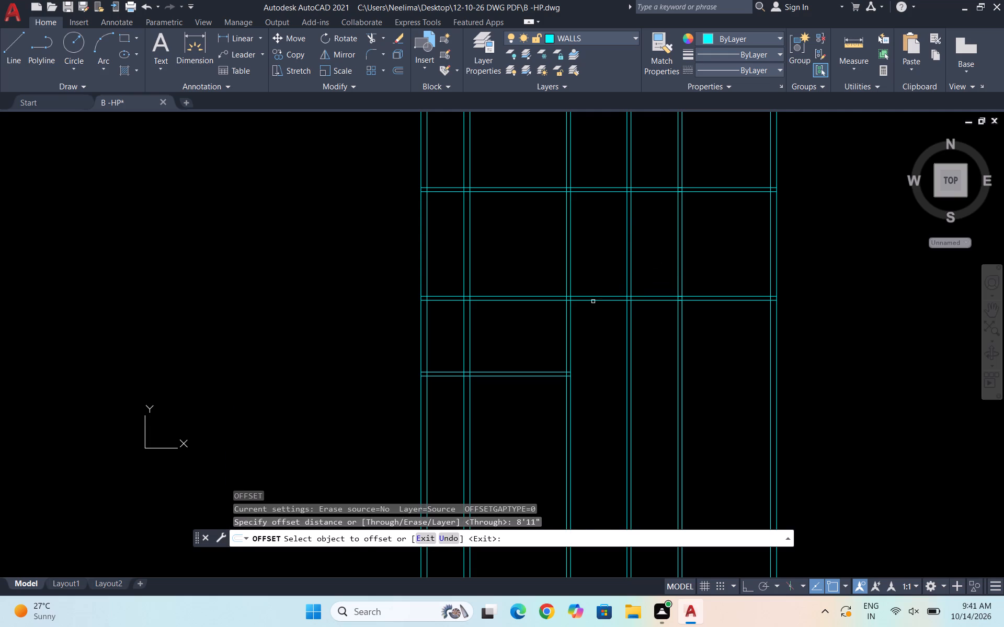
{"action": "left_click", "coordinate": [593, 302]}
{"action": "left_click", "coordinate": [591, 340]}
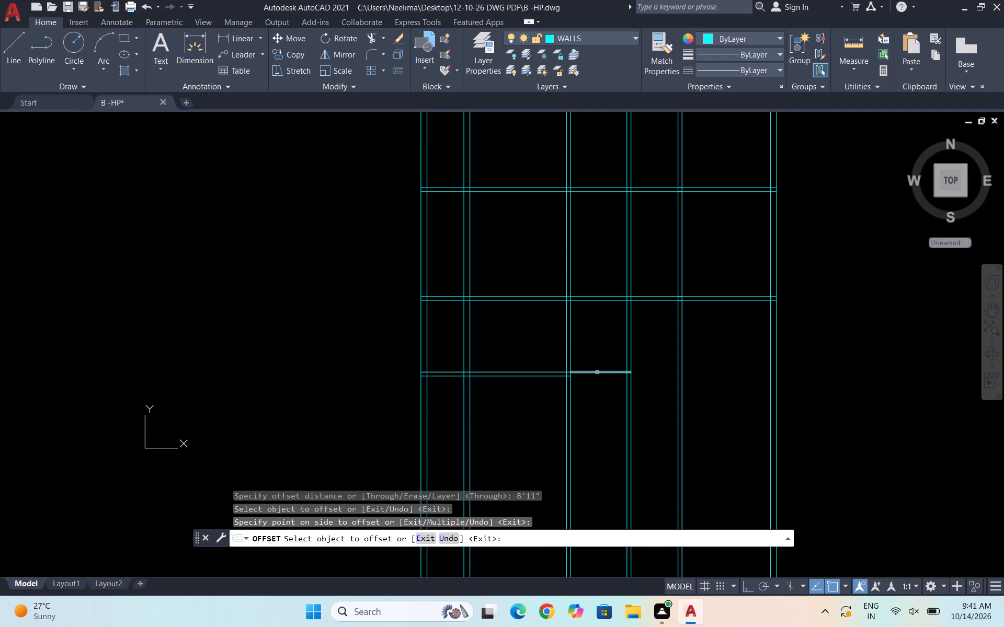
{"action": "left_click", "coordinate": [662, 301]}
{"action": "left_click", "coordinate": [650, 356]}
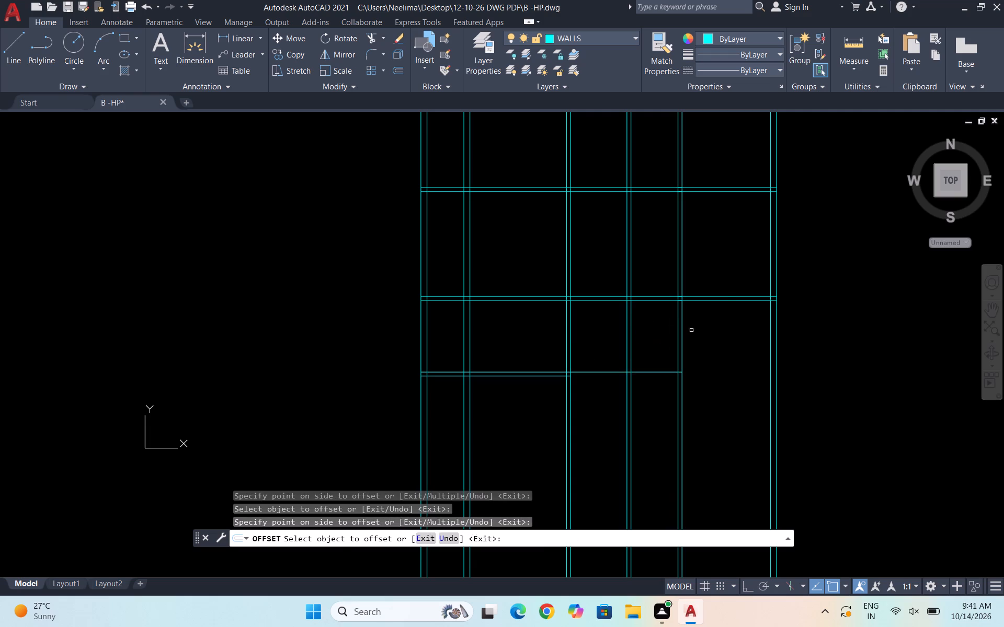
{"action": "left_click", "coordinate": [727, 299]}
{"action": "left_click", "coordinate": [716, 345]}
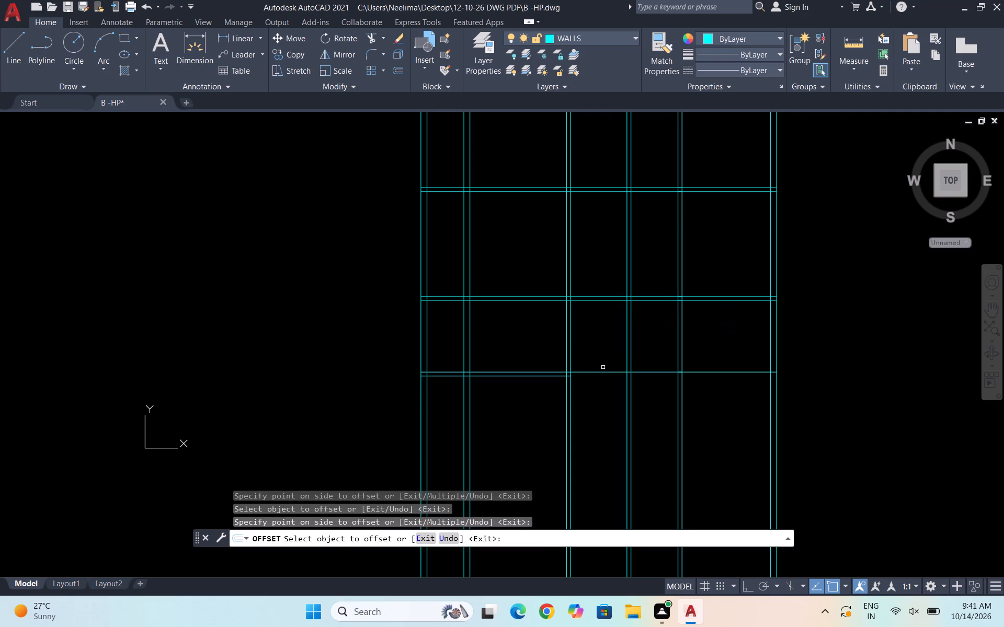
Offset the three new line segments 6" downward to complete the third cross wall across the full plan width.
{"action": "left_click", "coordinate": [601, 371]}
{"action": "type", "text": "6\""}
{"action": "key", "text": "Return"}
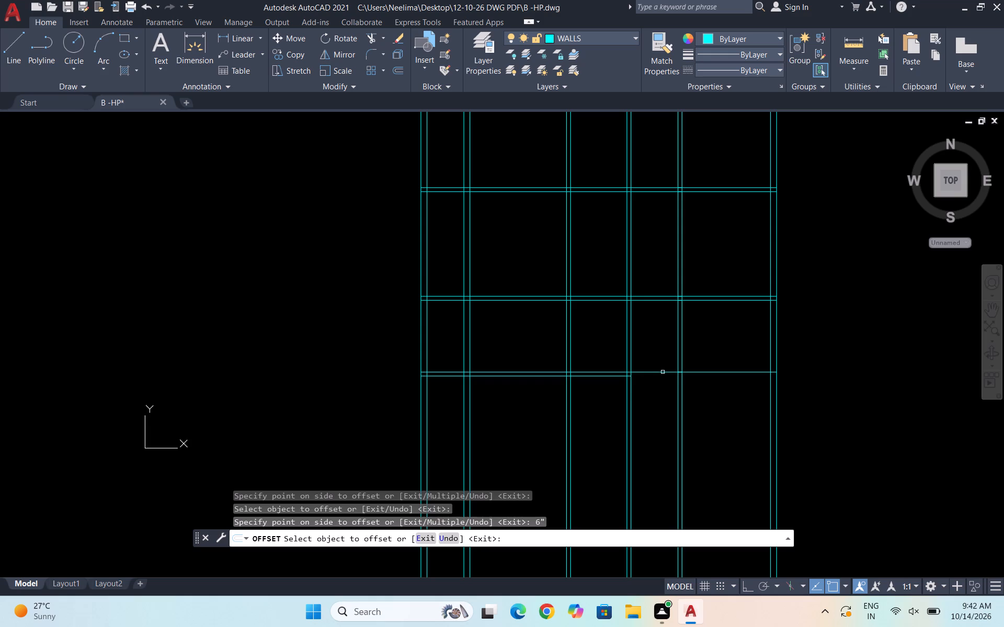
{"action": "left_click", "coordinate": [663, 374]}
{"action": "type", "text": "6\""}
{"action": "key", "text": "Return"}
{"action": "left_click", "coordinate": [734, 374]}
{"action": "type", "text": "6\""}
{"action": "key", "text": "Return"}
{"action": "key", "text": "Escape"}
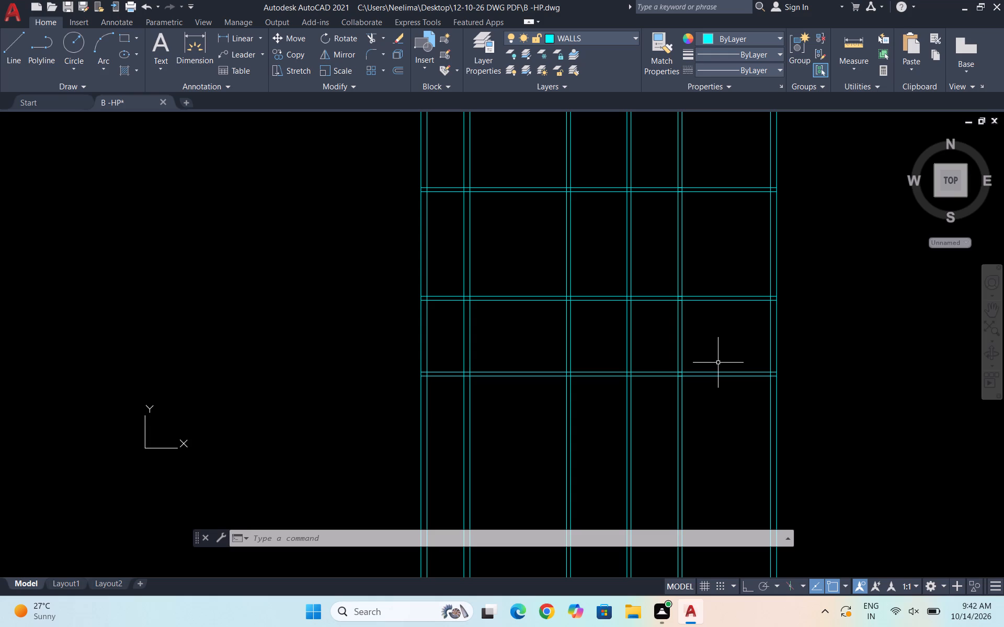
Offset each segment of the third cross wall's lower line 12' downward across all bays.
{"action": "scroll", "coordinate": [598, 346], "scroll_direction": "down", "scroll_amount": 1}
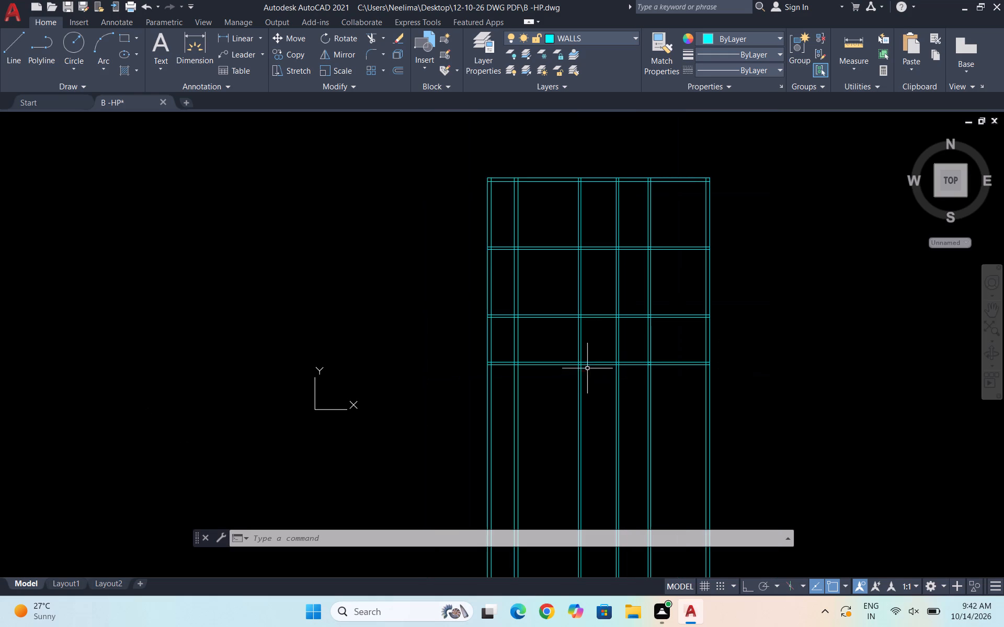
{"action": "scroll", "coordinate": [556, 401], "scroll_direction": "up", "scroll_amount": 1}
{"action": "key", "text": "o"}
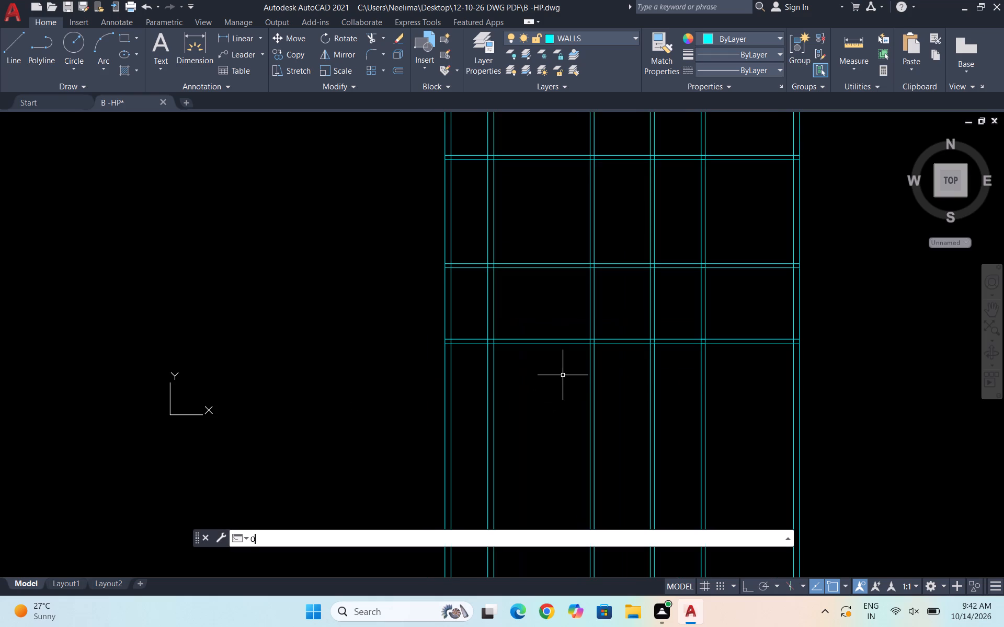
{"action": "key", "text": "Return"}
{"action": "type", "text": "12'"}
{"action": "key", "text": "Return"}
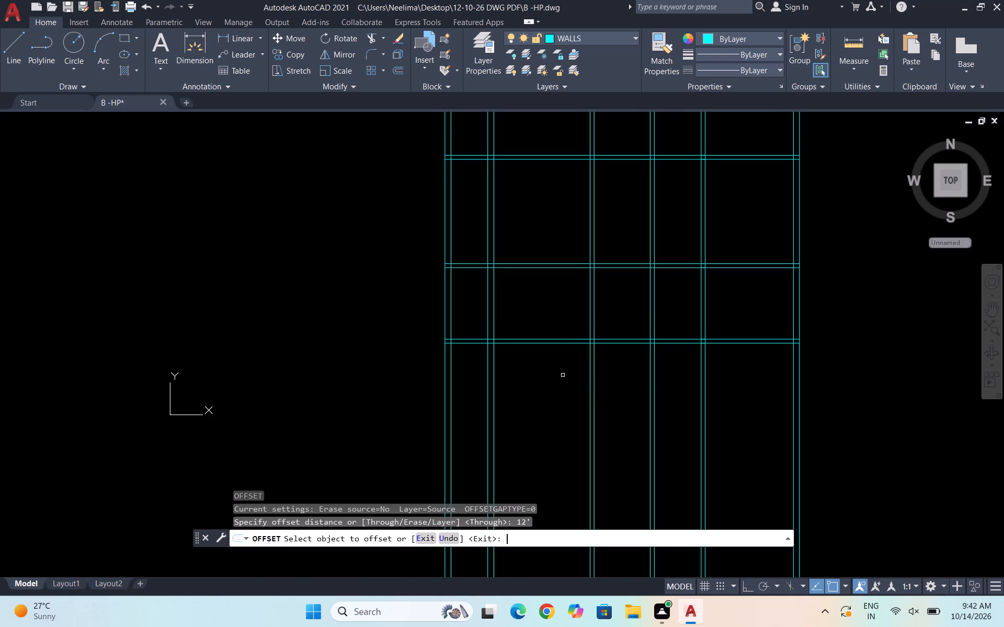
{"action": "left_click", "coordinate": [534, 343]}
{"action": "left_click", "coordinate": [527, 444]}
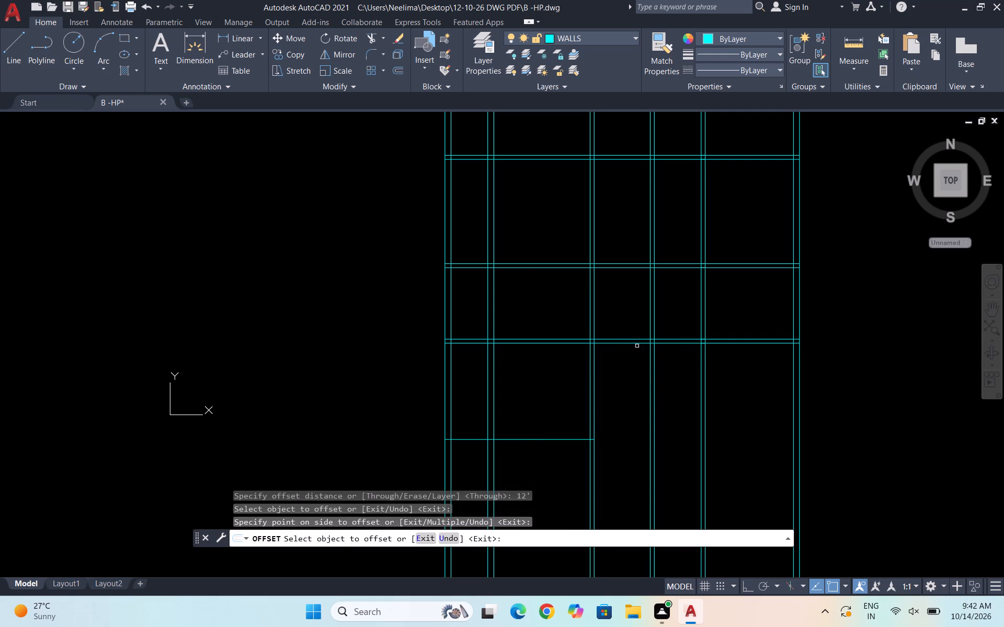
{"action": "left_click_drag", "start_coordinate": [630, 342], "coordinate": [631, 352]}
{"action": "left_click", "coordinate": [623, 411]}
{"action": "left_click", "coordinate": [687, 343]}
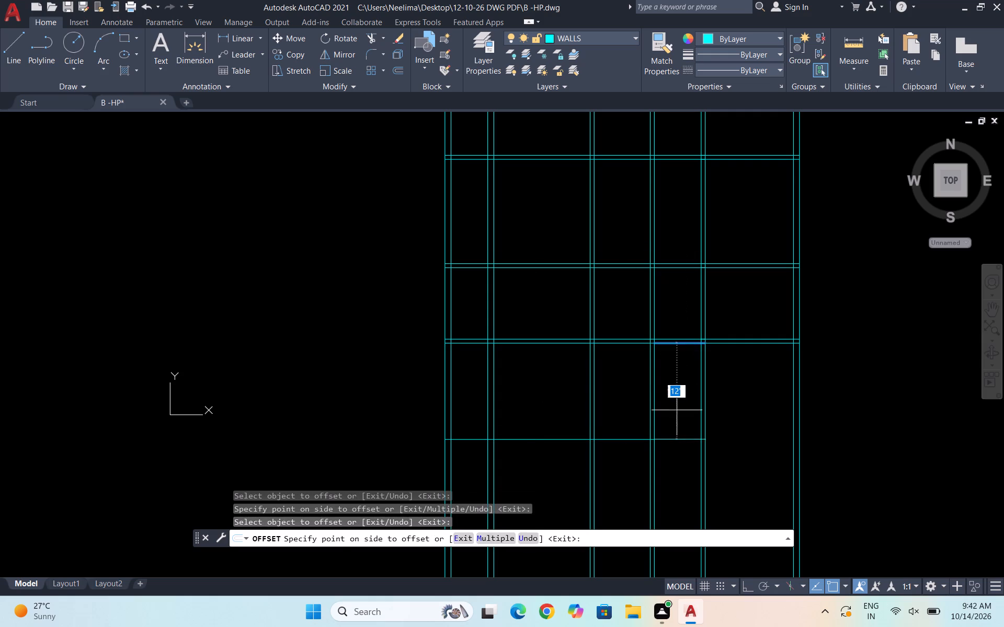
{"action": "left_click", "coordinate": [677, 411]}
{"action": "left_click", "coordinate": [746, 341]}
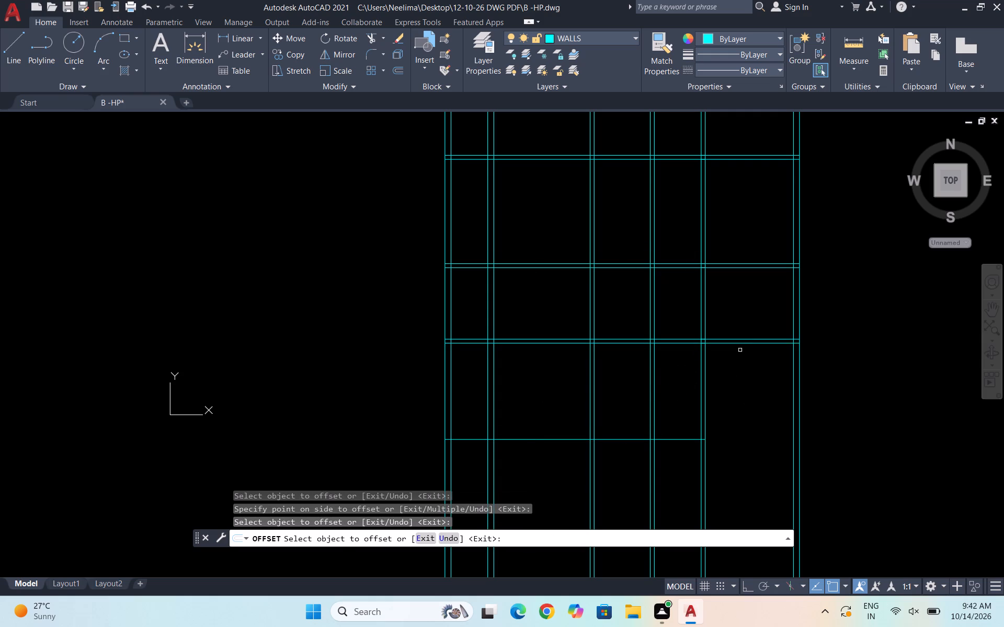
{"action": "left_click_drag", "start_coordinate": [741, 343], "coordinate": [745, 351]}
{"action": "left_click", "coordinate": [733, 404]}
Offset each segment of the new lowest line 9" downward to form the bottom exterior wall.
{"action": "scroll", "coordinate": [545, 339], "scroll_direction": "down", "scroll_amount": 2}
{"action": "scroll", "coordinate": [531, 368], "scroll_direction": "up", "scroll_amount": 1}
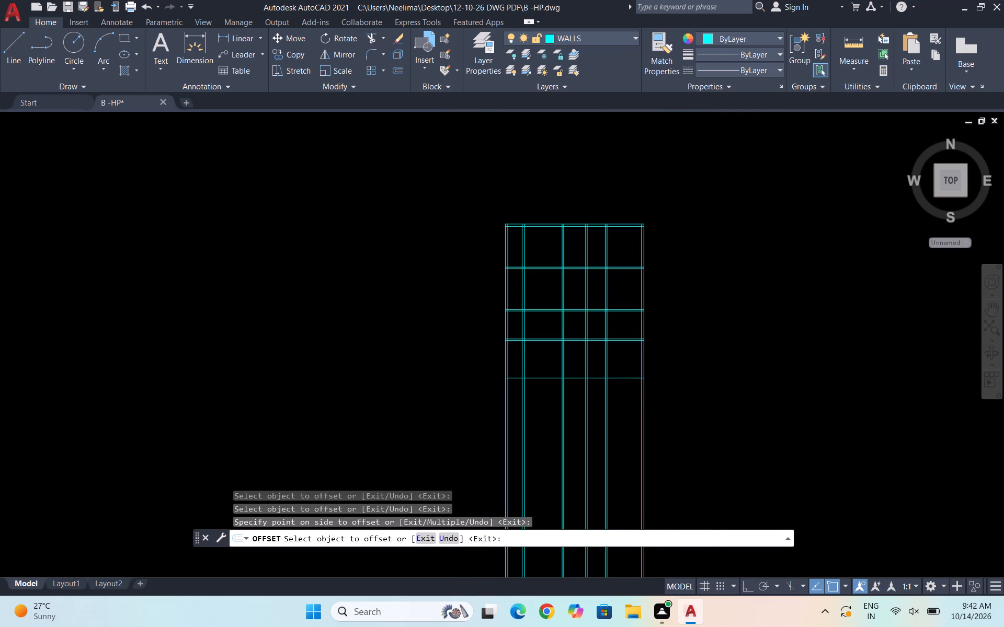
{"action": "scroll", "coordinate": [531, 368], "scroll_direction": "up", "scroll_amount": 1}
{"action": "left_click", "coordinate": [488, 394]}
{"action": "key", "text": "9"}
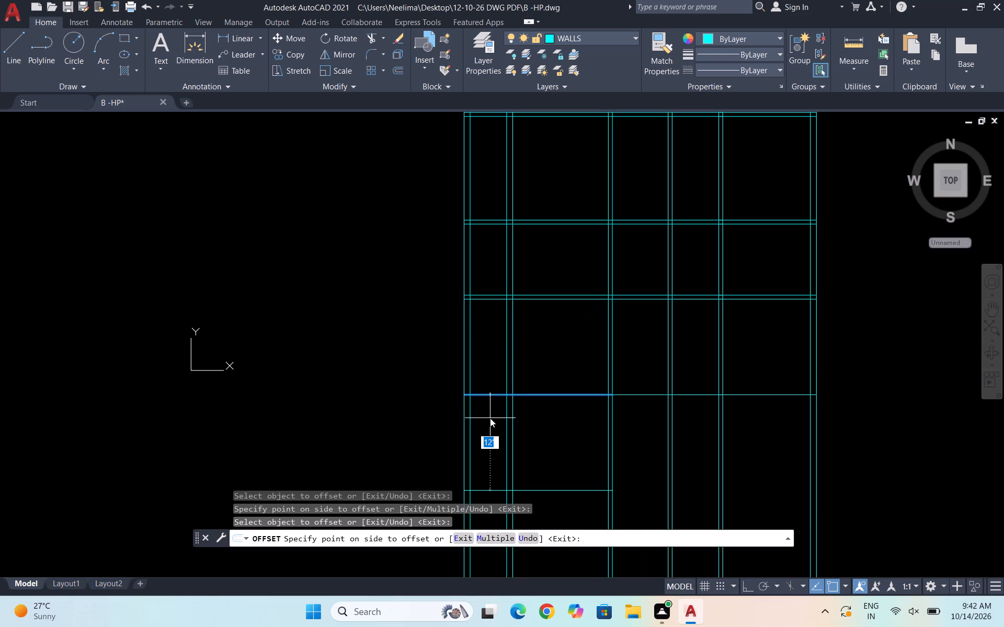
{"action": "key", "text": "shift+quotedbl"}
{"action": "key", "text": "Return"}
{"action": "left_click", "coordinate": [639, 394]}
{"action": "type", "text": "9\""}
{"action": "key", "text": "Return"}
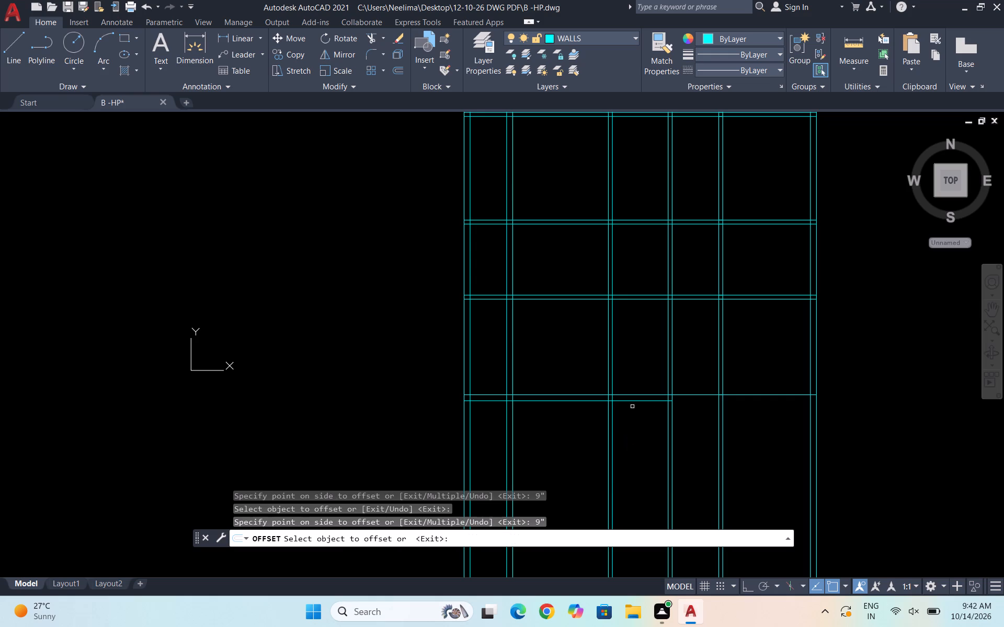
{"action": "left_click", "coordinate": [697, 394]}
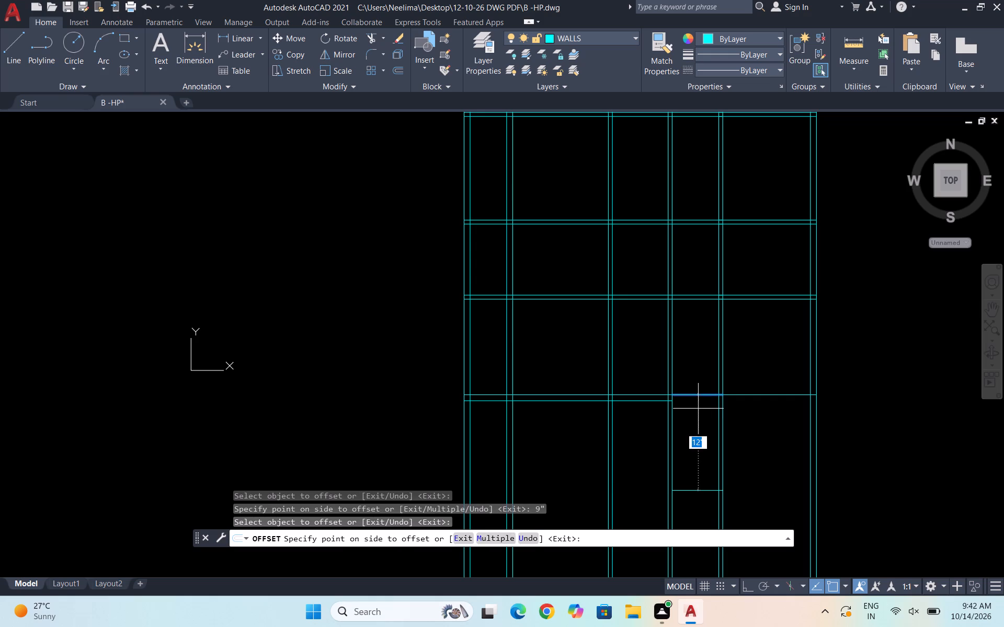
{"action": "type", "text": "9\""}
{"action": "key", "text": "Return"}
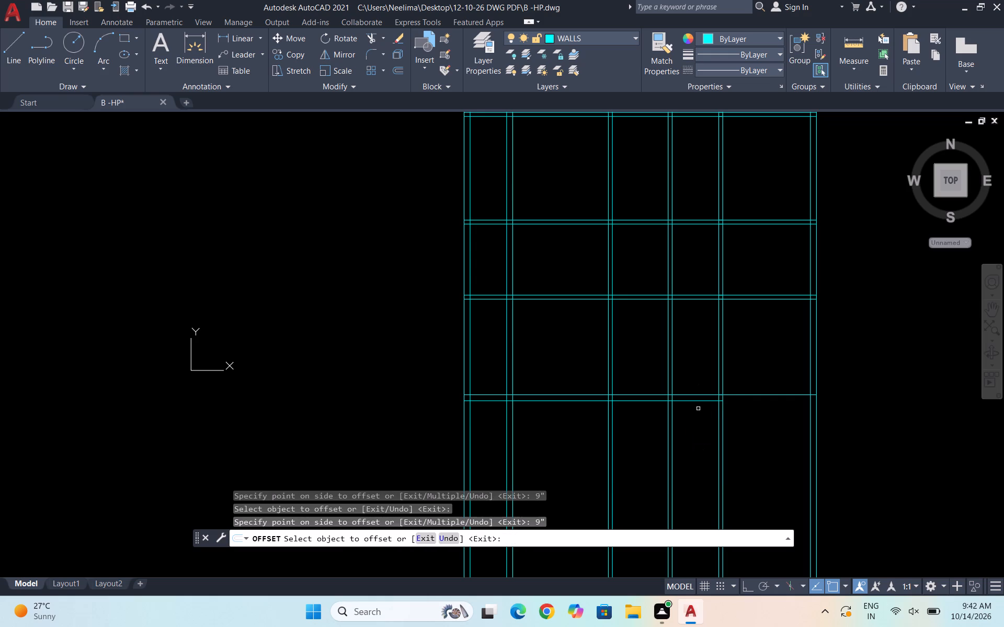
{"action": "left_click", "coordinate": [778, 393]}
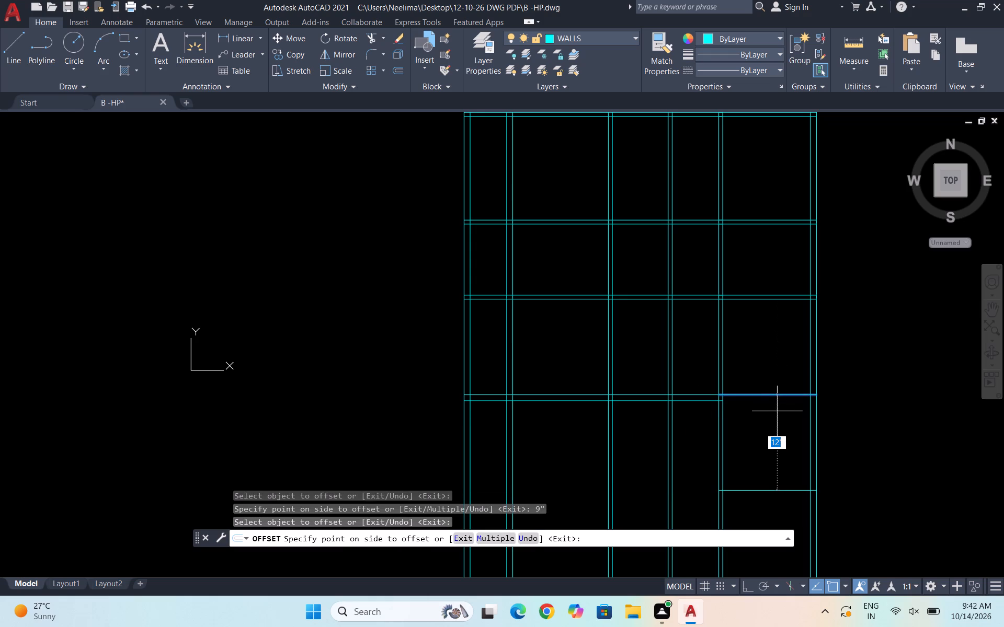
{"action": "type", "text": "9\""}
{"action": "key", "text": "Return"}
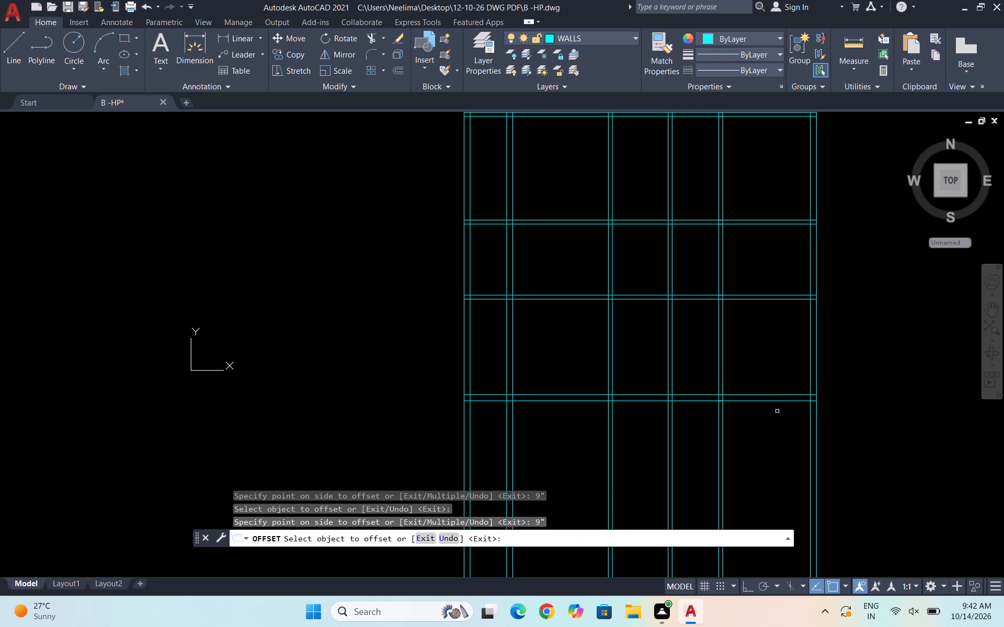
{"action": "key", "text": "Escape"}
Trim all the vertical wall lines extending below the bottom exterior wall.
{"action": "type", "text": "TR"}
{"action": "key", "text": "Return"}
{"action": "scroll", "coordinate": [773, 410], "scroll_direction": "up", "scroll_amount": 1}
{"action": "scroll", "coordinate": [690, 366], "scroll_direction": "down", "scroll_amount": 3}
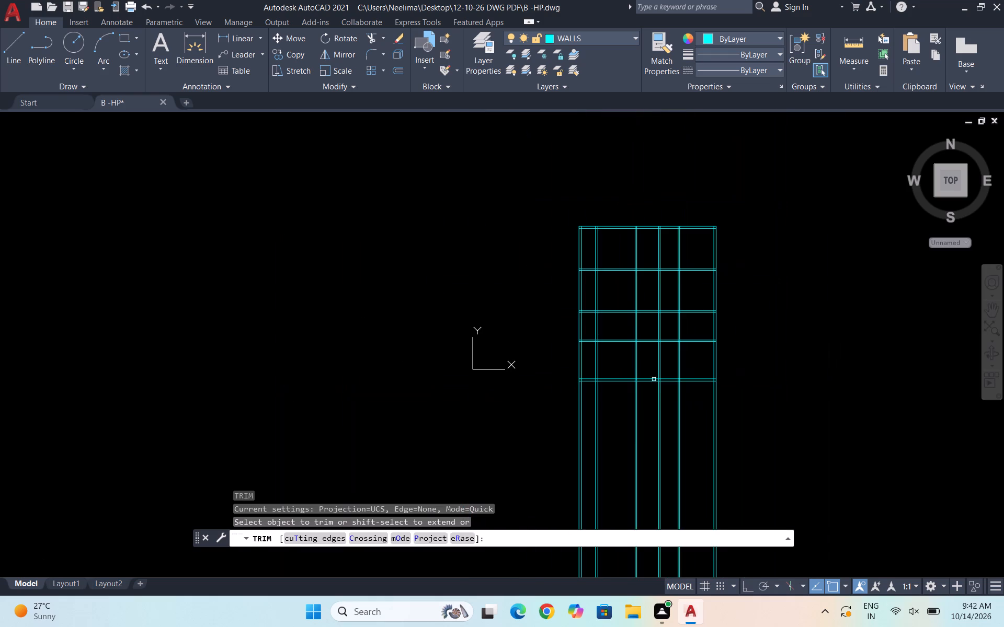
{"action": "left_click_drag", "start_coordinate": [552, 437], "coordinate": [799, 428]}
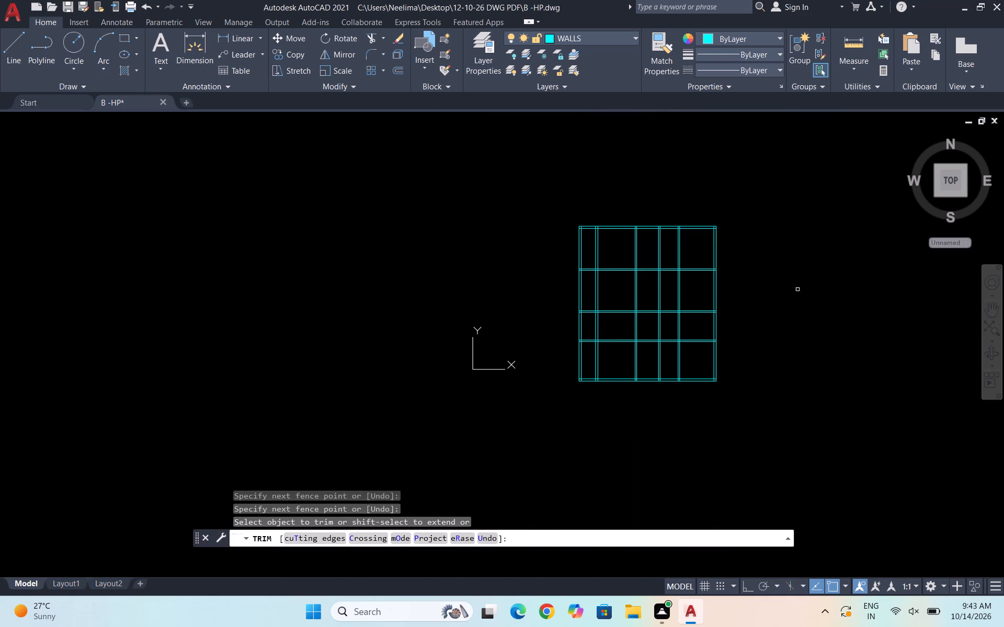
{"action": "scroll", "coordinate": [752, 253], "scroll_direction": "up", "scroll_amount": 2}
{"action": "scroll", "coordinate": [746, 246], "scroll_direction": "down", "scroll_amount": 1}
{"action": "key", "text": "Escape"}
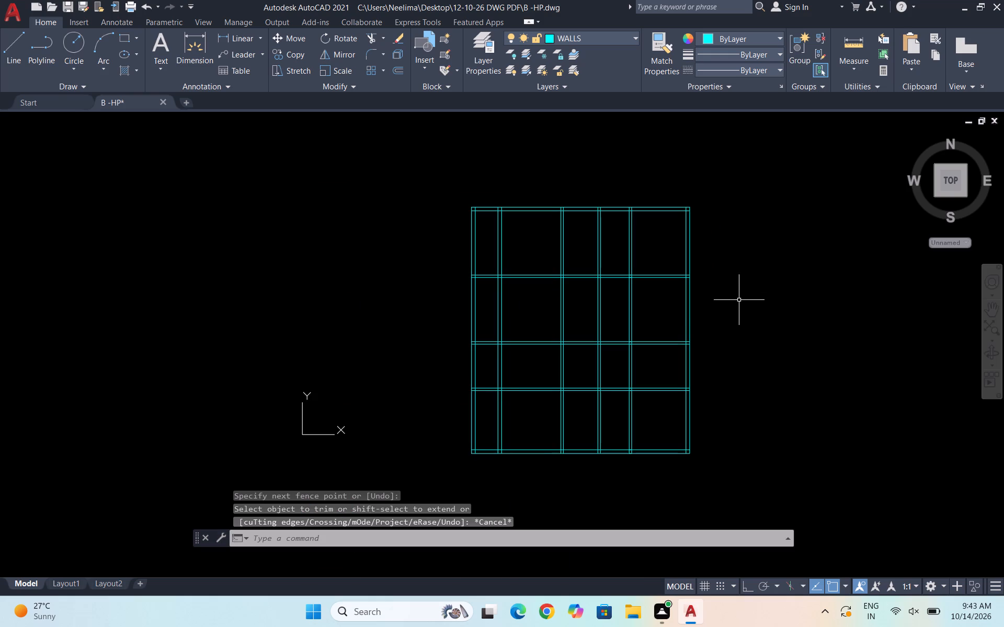
Trim the third, fourth and fifth vertical walls between the first and second cross walls to open up that space.
{"action": "scroll", "coordinate": [659, 309], "scroll_direction": "up", "scroll_amount": 1}
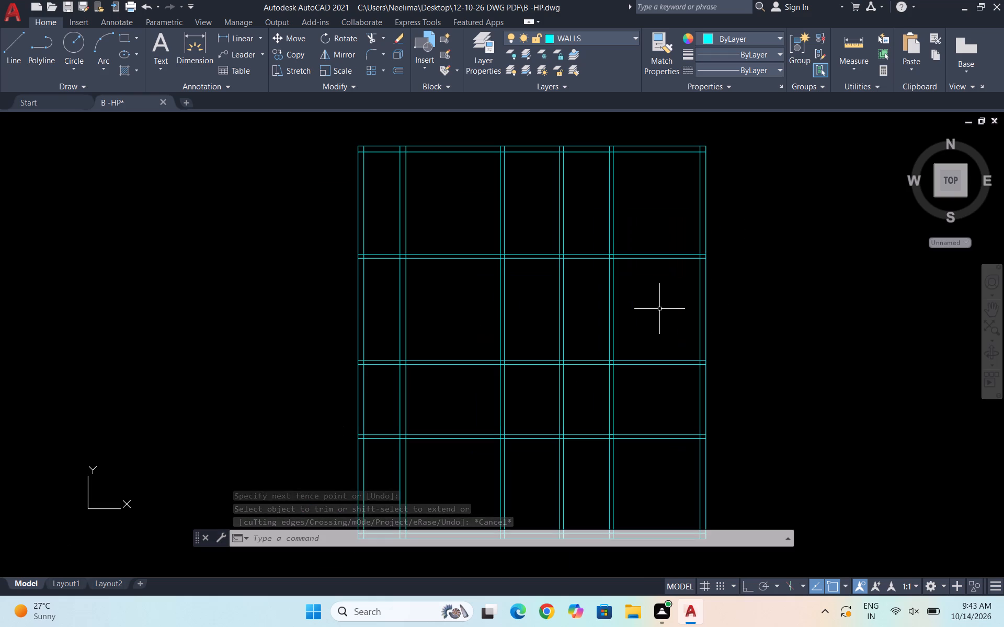
{"action": "type", "text": "TR"}
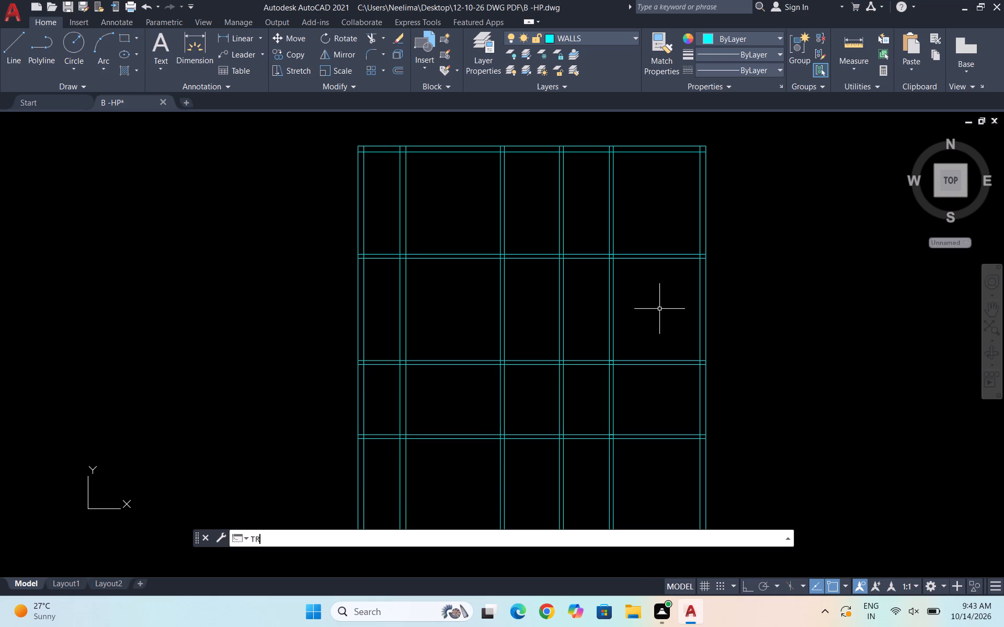
{"action": "key", "text": "Return"}
{"action": "left_click_drag", "start_coordinate": [490, 320], "coordinate": [660, 319]}
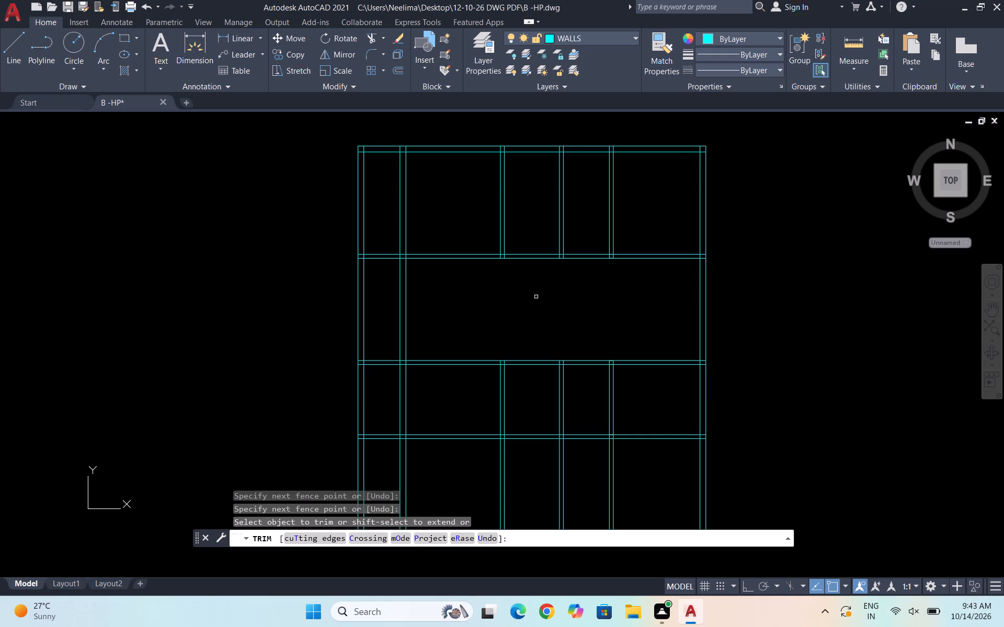
{"action": "scroll", "coordinate": [572, 296], "scroll_direction": "down", "scroll_amount": 3}
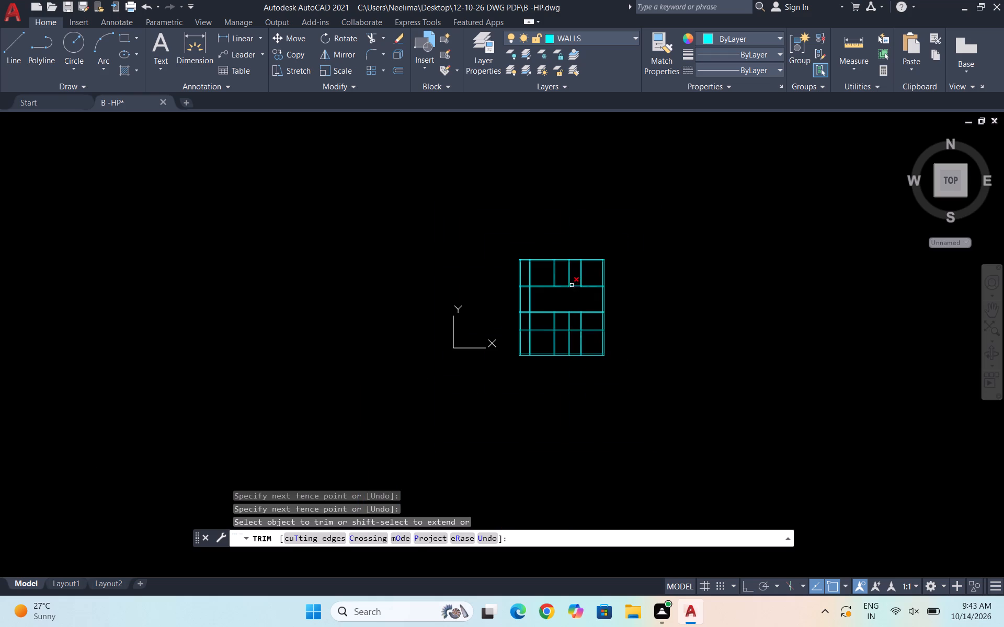
Offset the top wall's inner line 5'8" down between the third and fourth vertical walls, and that line 6" to form a partition.
{"action": "scroll", "coordinate": [563, 258], "scroll_direction": "up", "scroll_amount": 3}
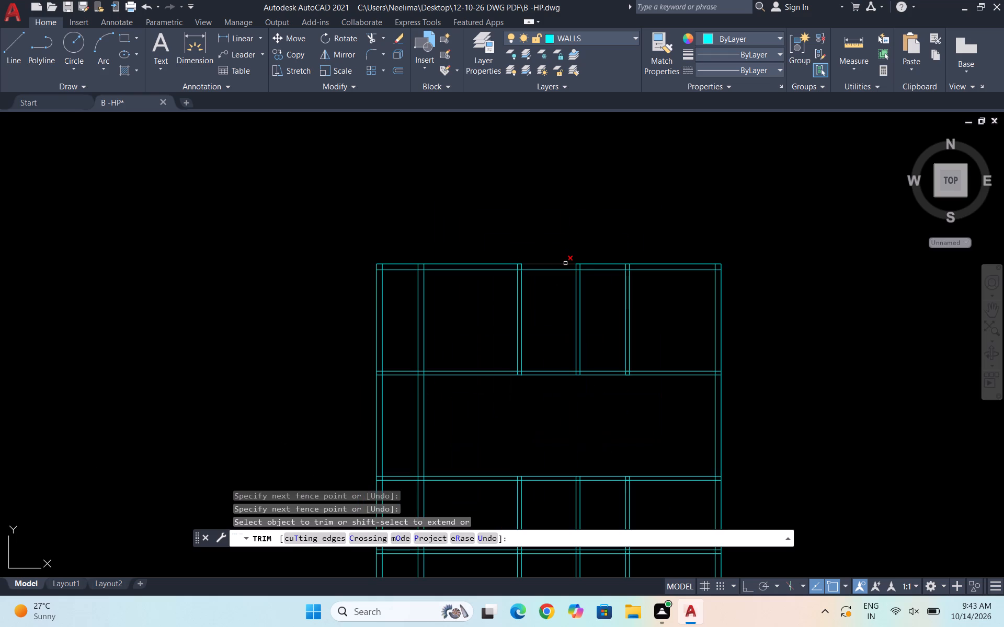
{"action": "scroll", "coordinate": [553, 275], "scroll_direction": "up", "scroll_amount": 1}
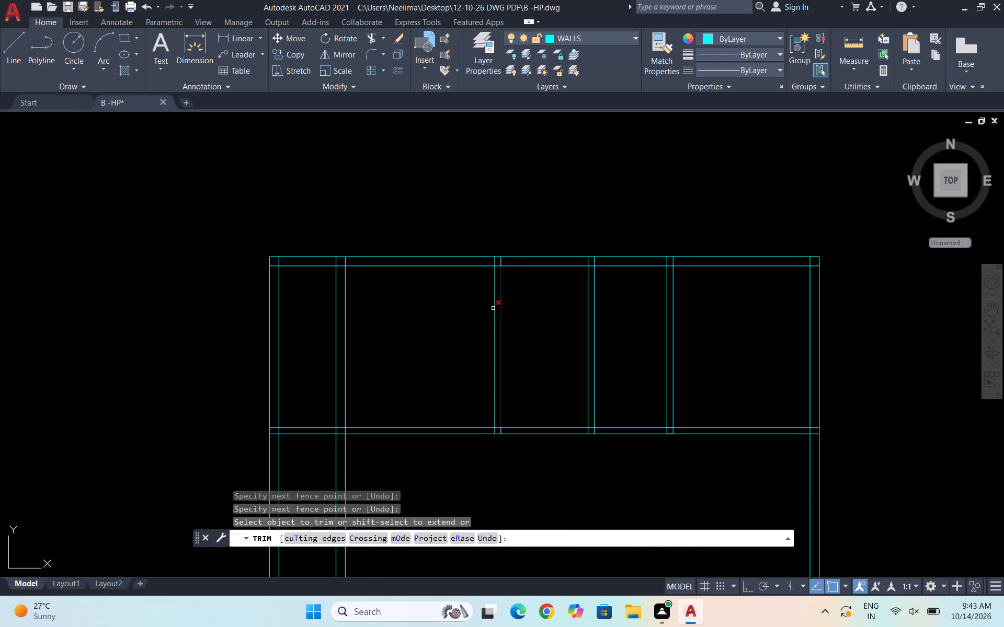
{"action": "scroll", "coordinate": [597, 266], "scroll_direction": "up", "scroll_amount": 1}
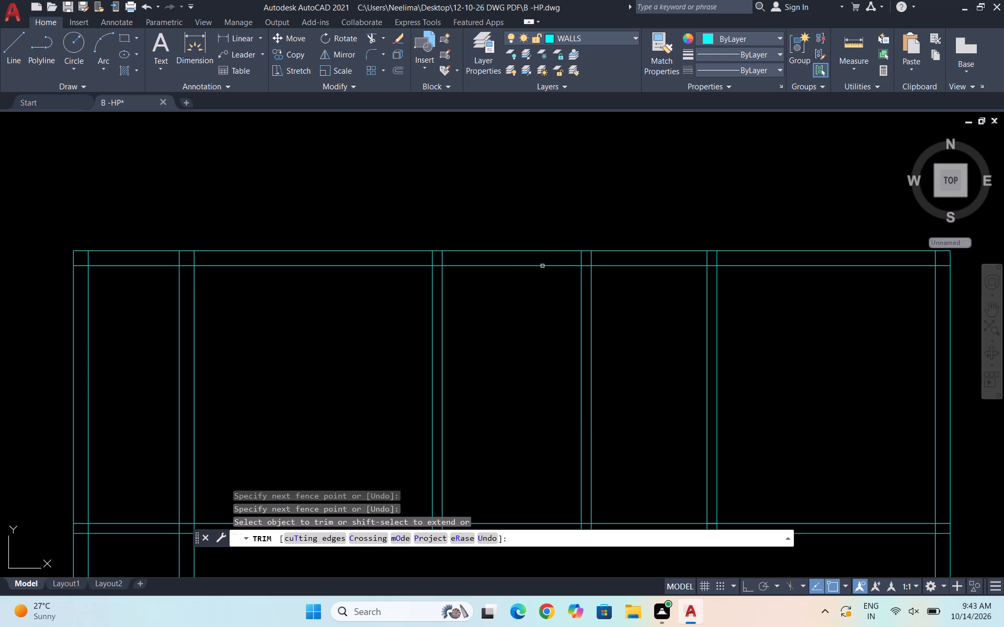
{"action": "key", "text": "Escape"}
{"action": "left_click", "coordinate": [509, 289]}
{"action": "left_click", "coordinate": [496, 262]}
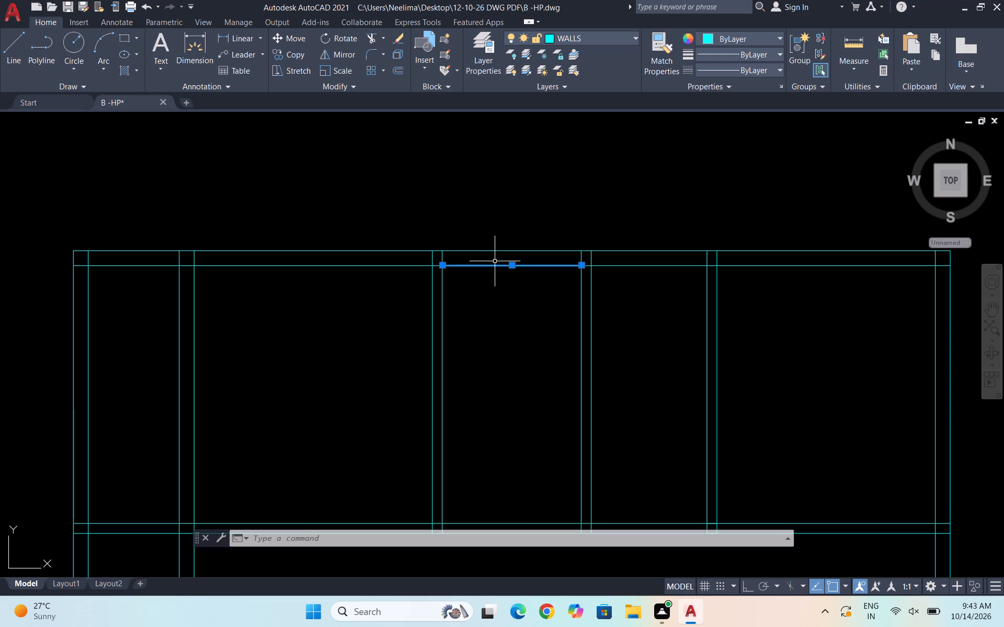
{"action": "key", "text": "o"}
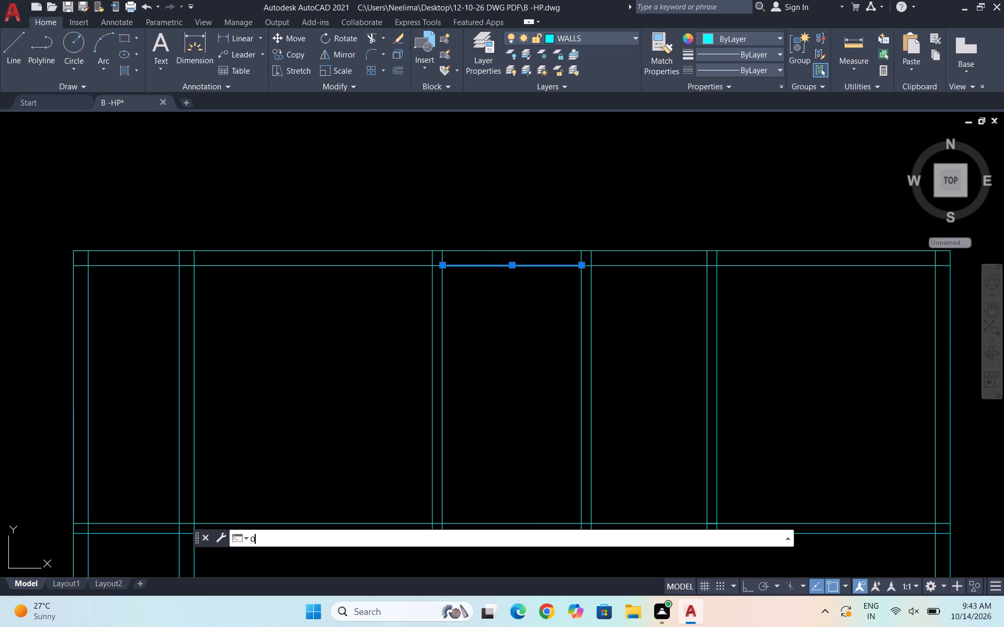
{"action": "key", "text": "Return"}
{"action": "type", "text": "5'8\""}
{"action": "key", "text": "Return"}
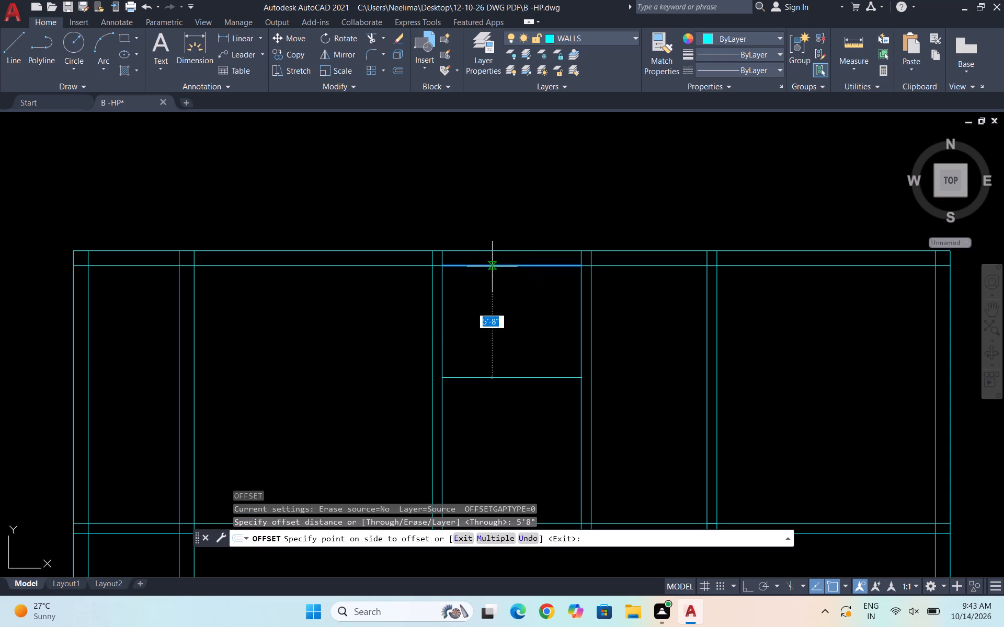
{"action": "left_click", "coordinate": [512, 417]}
{"action": "left_click", "coordinate": [523, 377]}
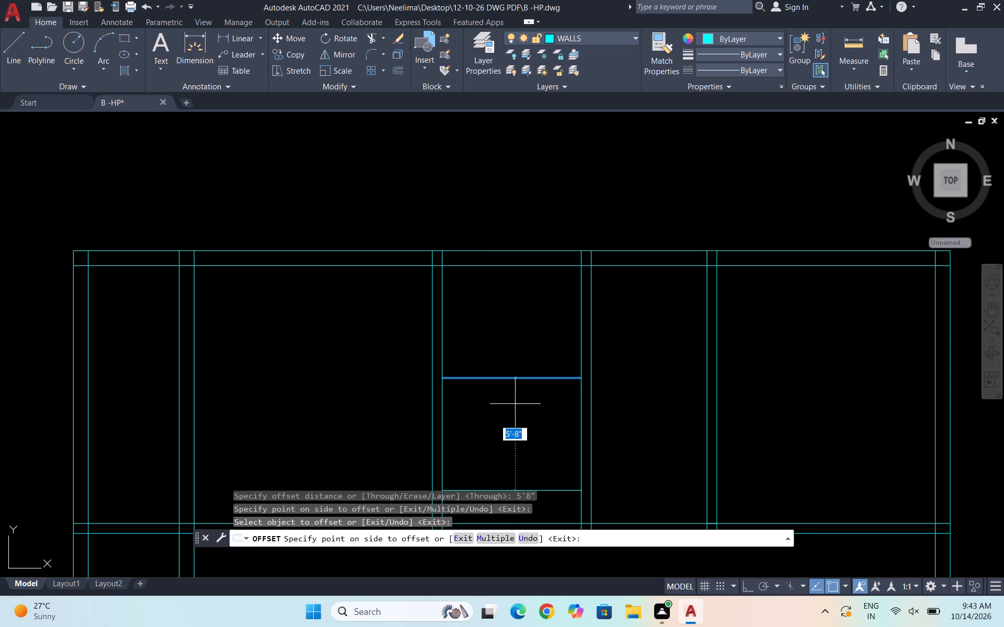
{"action": "type", "text": "6\""}
{"action": "key", "text": "Return"}
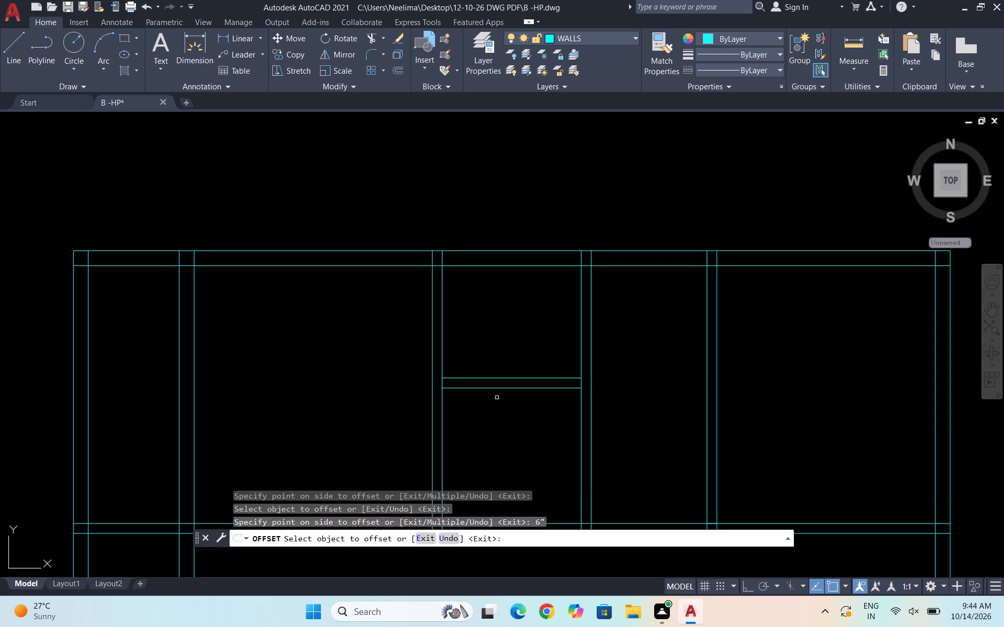
Measure the room below the new partition between the third and fourth vertical walls.
{"action": "scroll", "coordinate": [507, 372], "scroll_direction": "down", "scroll_amount": 1}
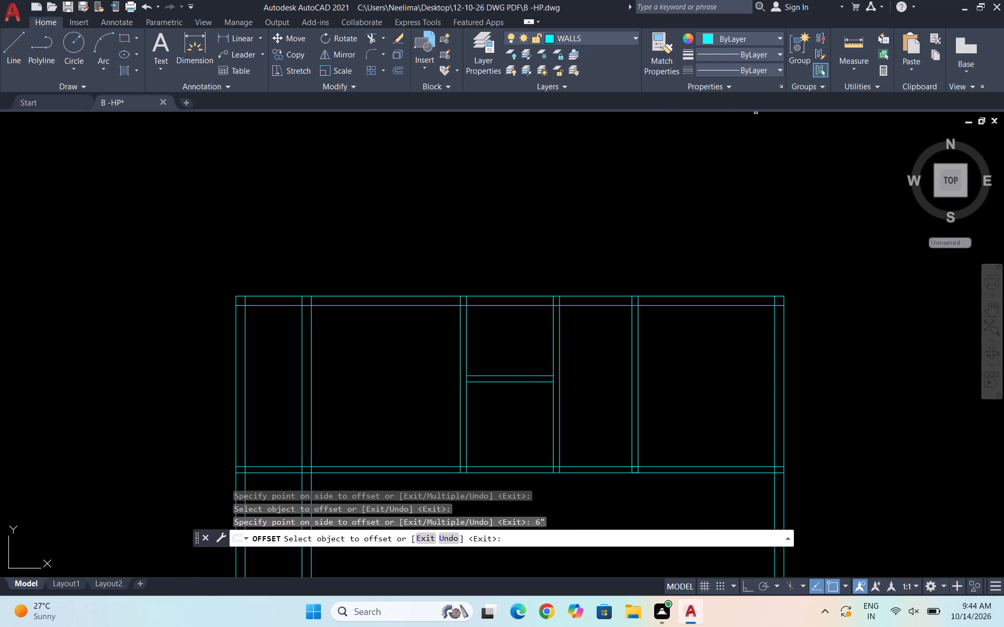
{"action": "left_click", "coordinate": [851, 75]}
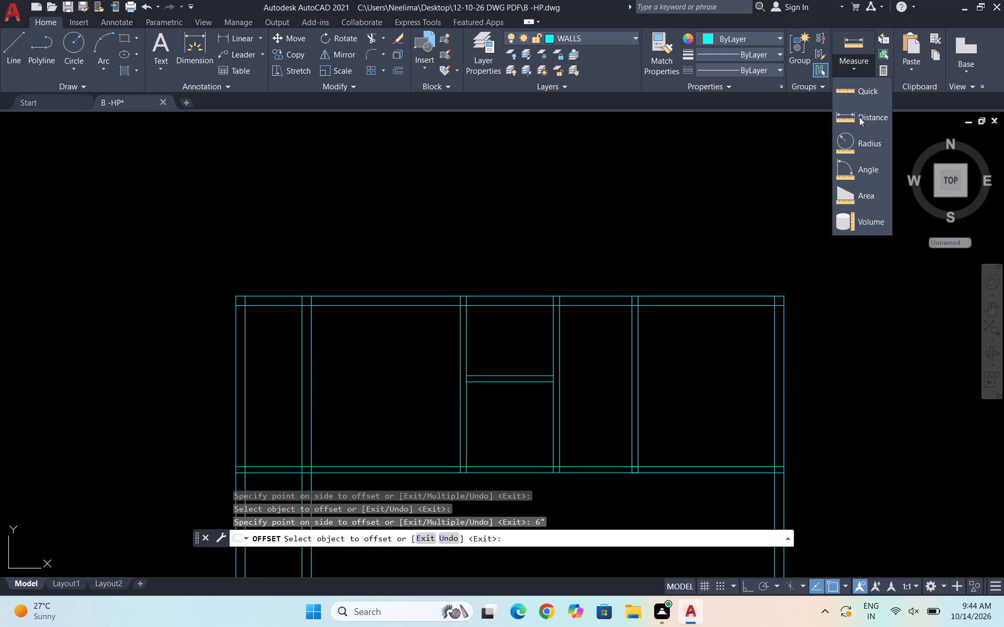
{"action": "left_click", "coordinate": [859, 99]}
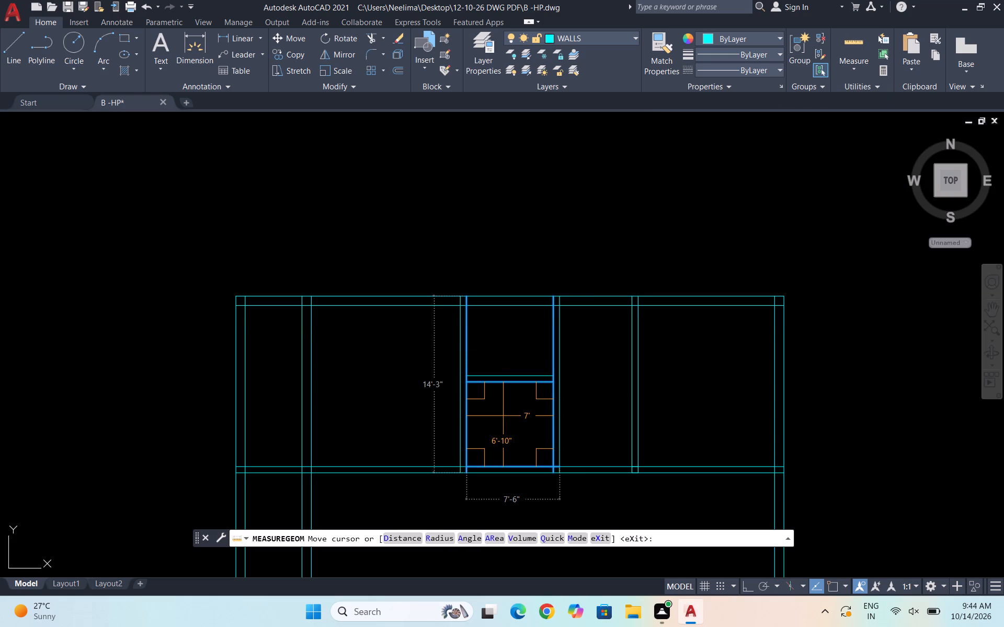
{"action": "key", "text": "Escape"}
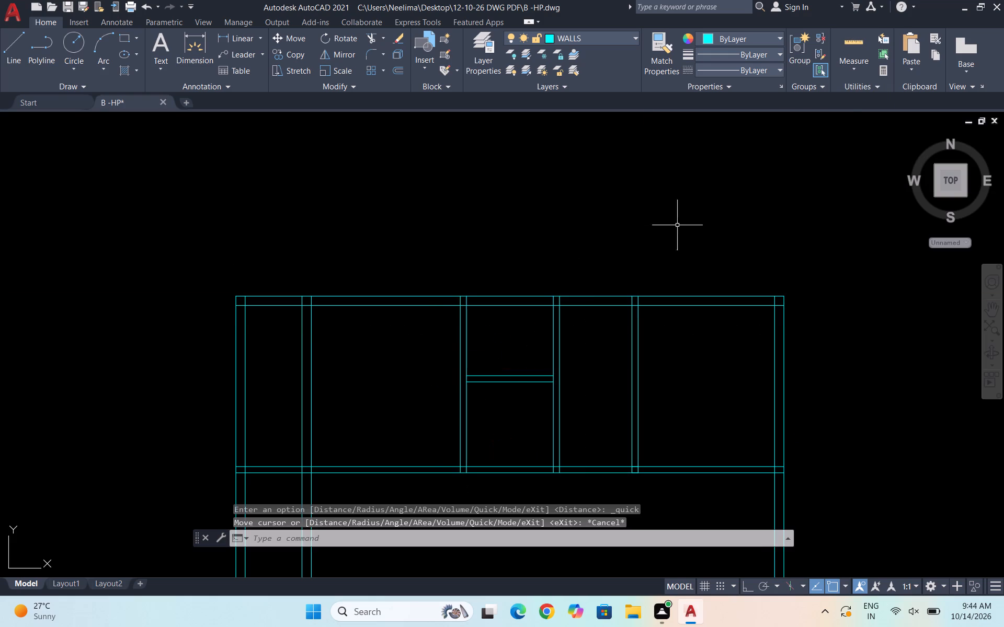
{"action": "left_click", "coordinate": [848, 74]}
{"action": "left_click", "coordinate": [847, 95]}
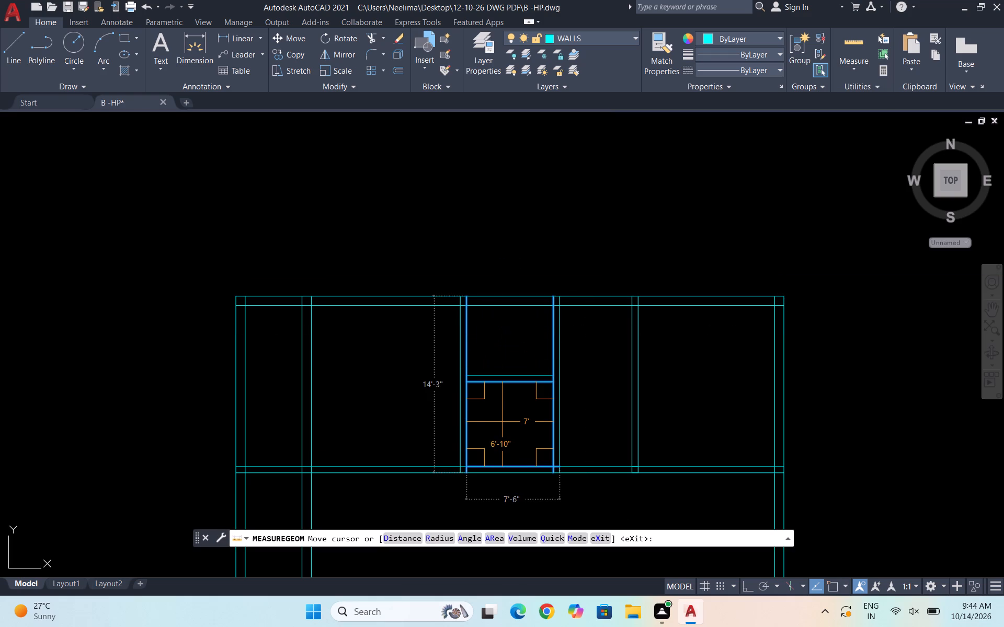
{"action": "key", "text": "Escape"}
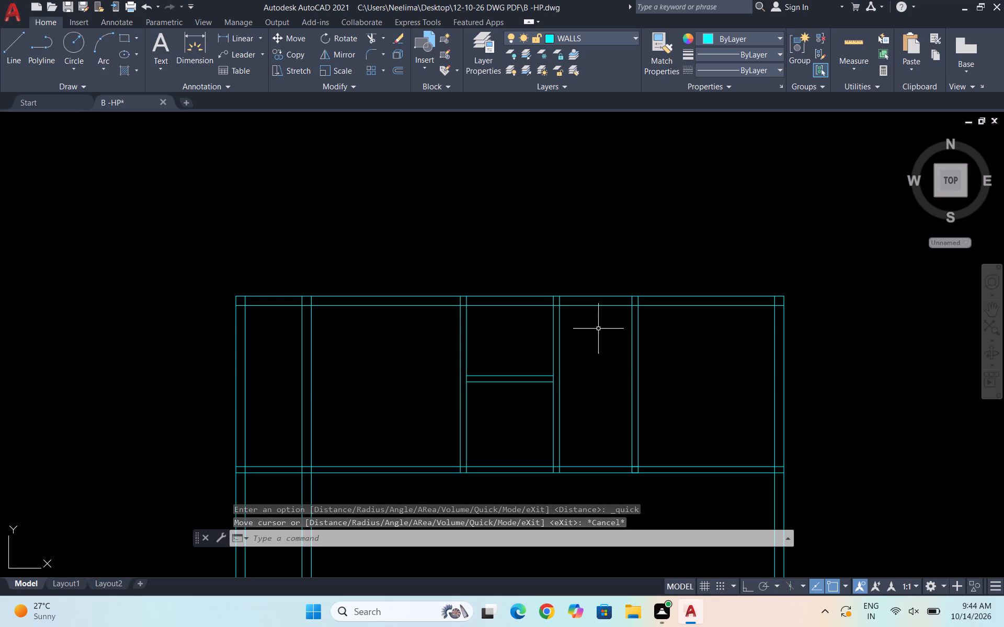
{"action": "key", "text": "Escape"}
Offset the top wall's inner line 8'6" down between the fourth and fifth vertical walls, and that line 6" to form a partition.
{"action": "key", "text": "o"}
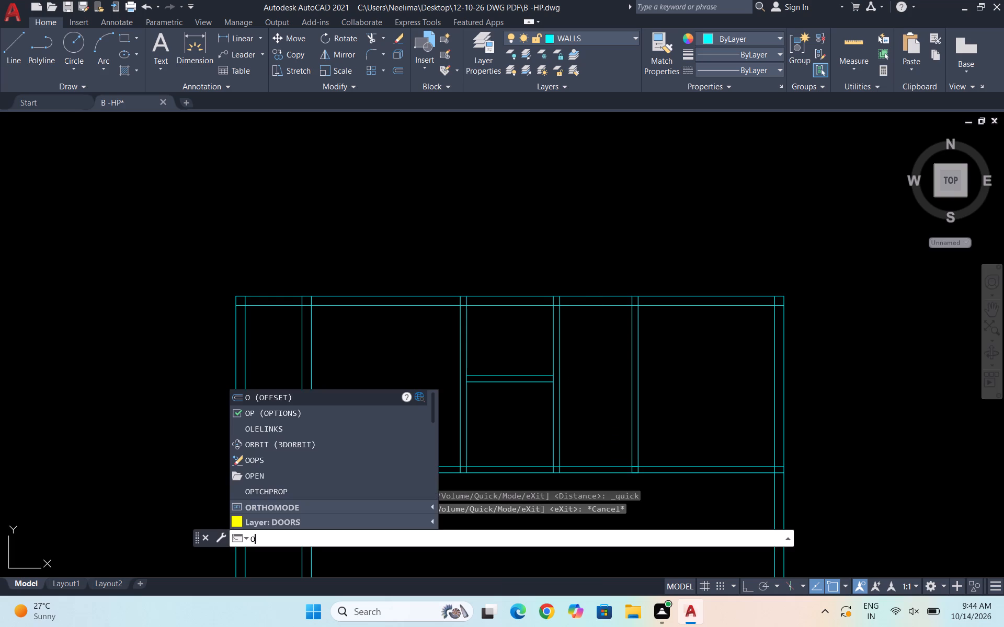
{"action": "key", "text": "Return"}
{"action": "type", "text": "8'6\""}
{"action": "key", "text": "Return"}
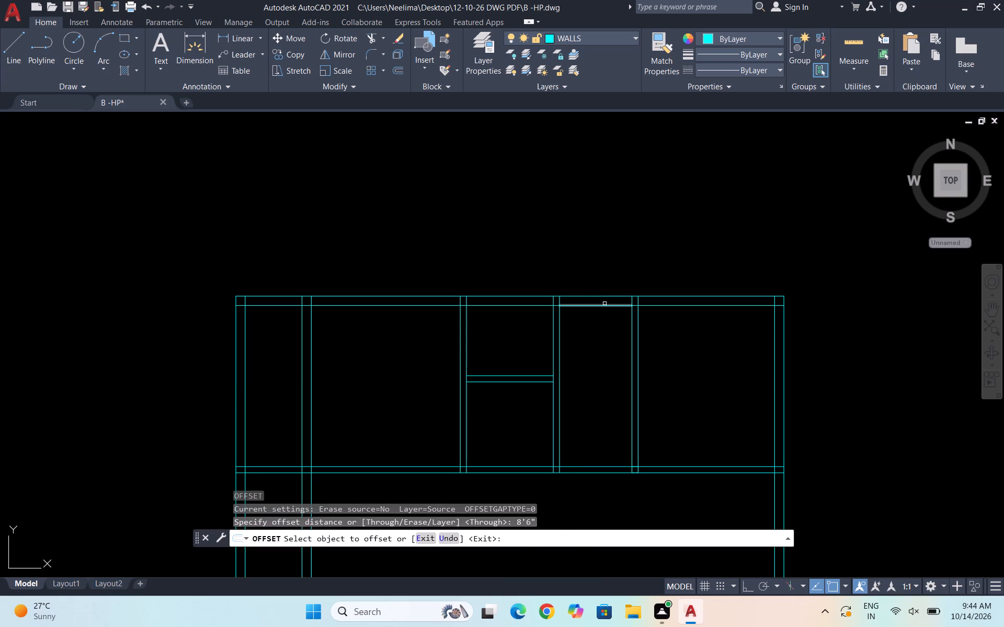
{"action": "left_click", "coordinate": [604, 304]}
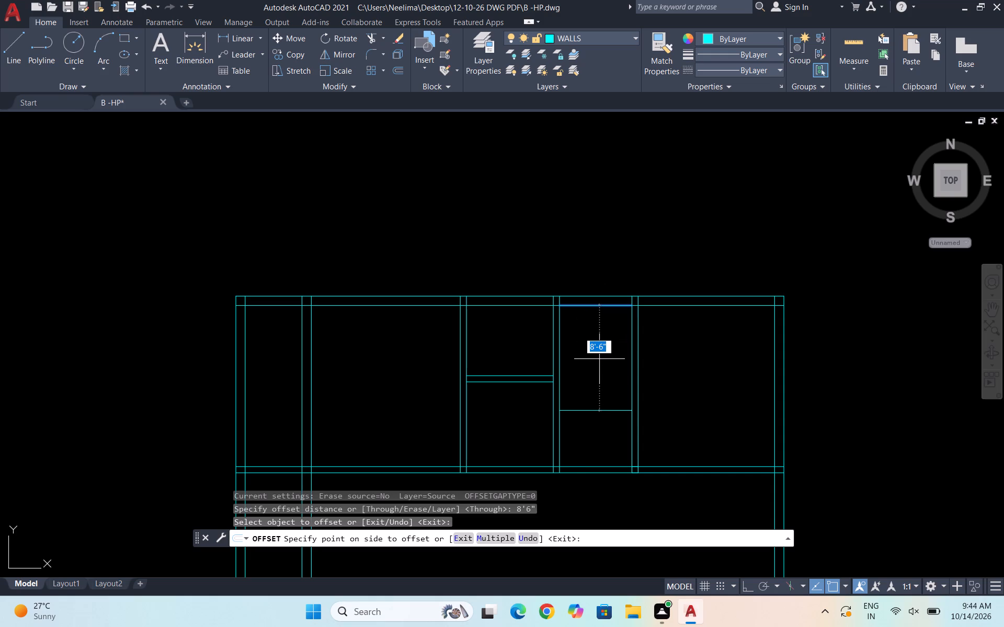
{"action": "left_click", "coordinate": [599, 359]}
{"action": "left_click", "coordinate": [596, 410]}
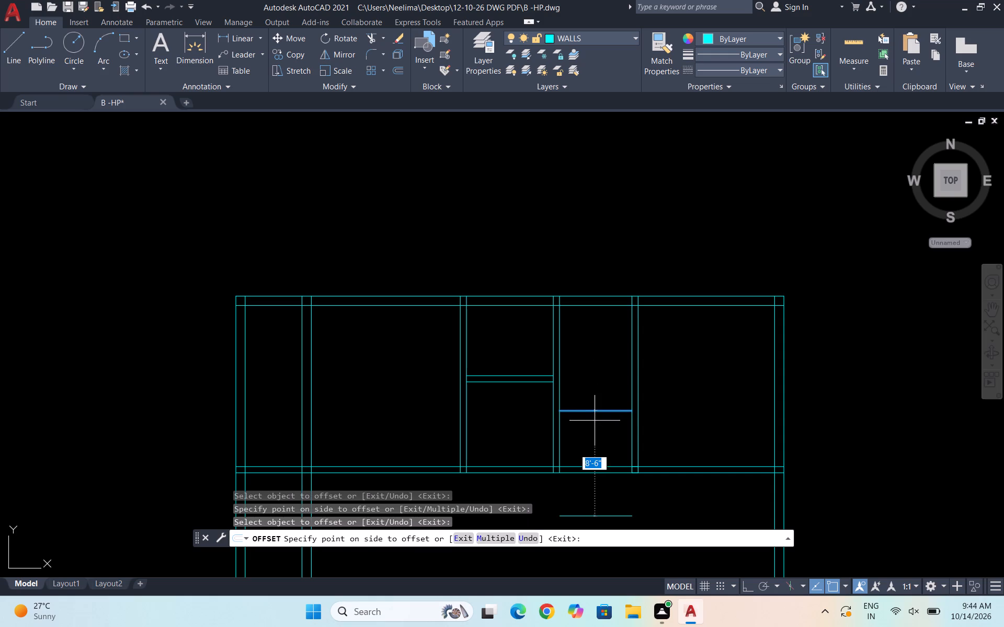
{"action": "type", "text": "6\""}
{"action": "key", "text": "Return"}
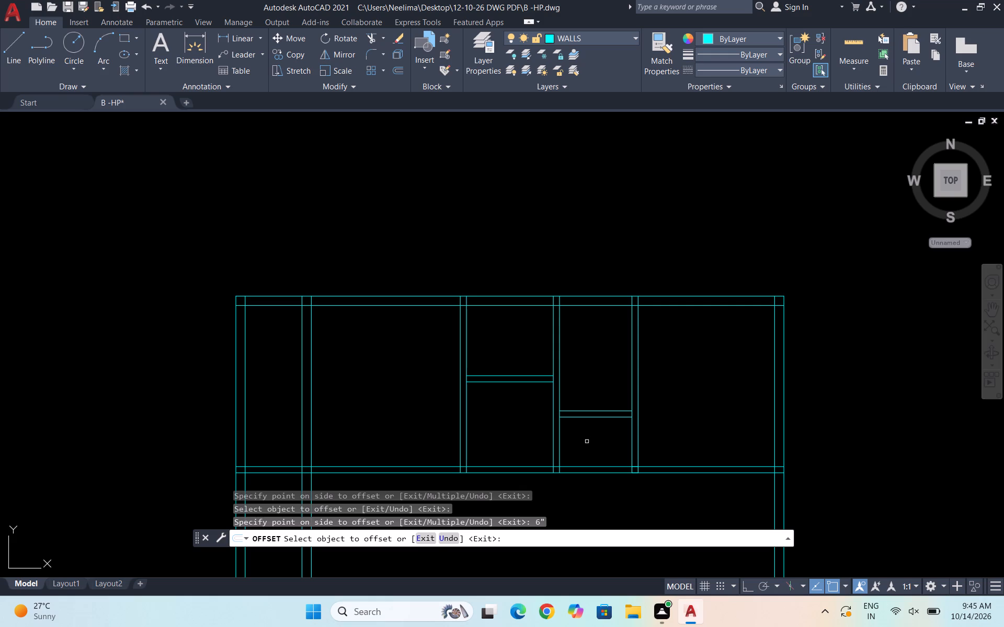
Measure the top room between the fifth vertical wall and the right exterior wall.
{"action": "scroll", "coordinate": [475, 388], "scroll_direction": "down", "scroll_amount": 2}
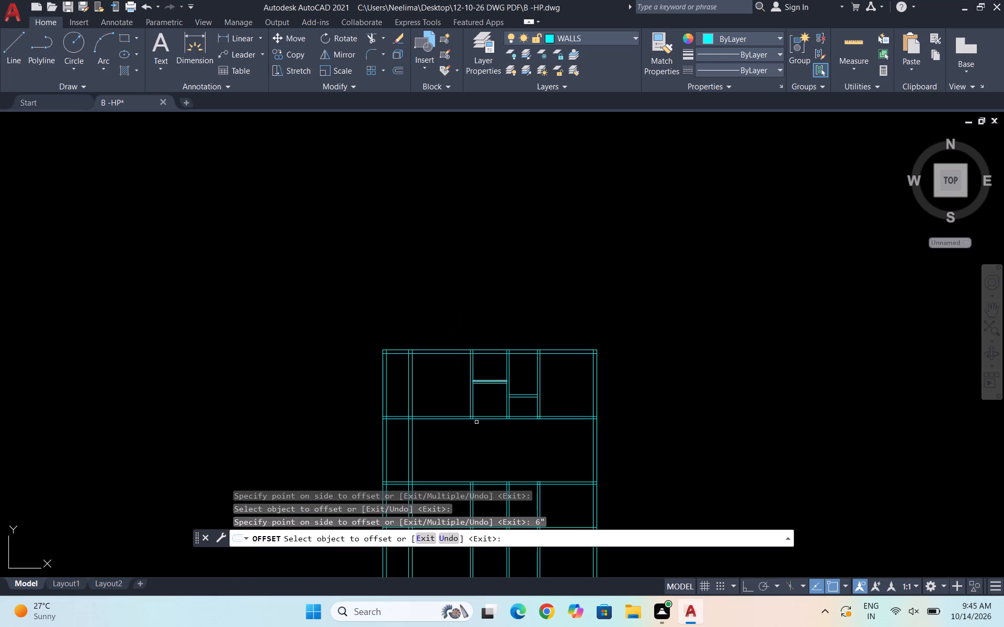
{"action": "scroll", "coordinate": [470, 467], "scroll_direction": "down", "scroll_amount": 1}
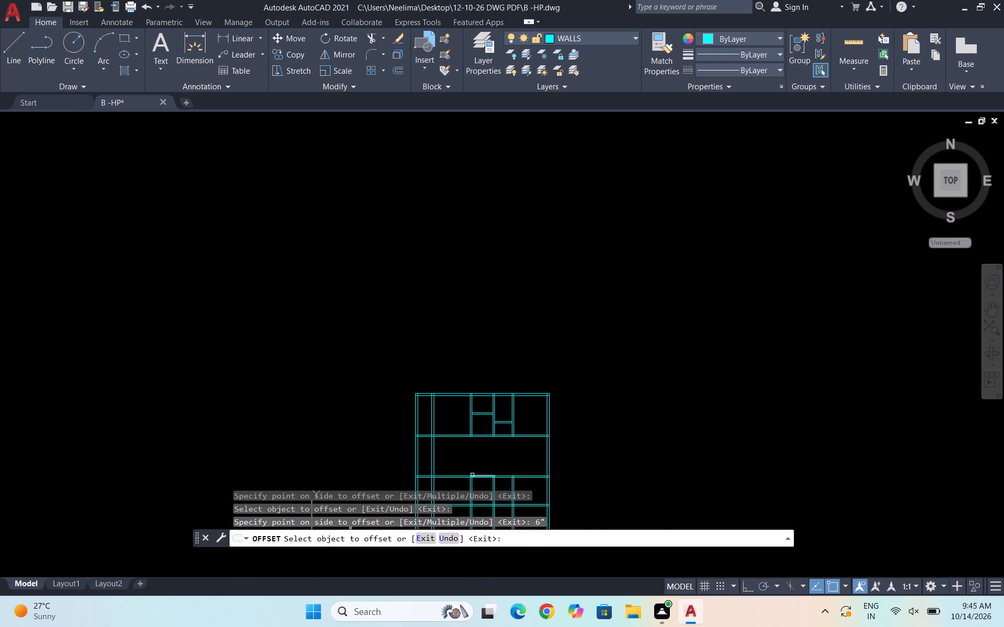
{"action": "scroll", "coordinate": [460, 474], "scroll_direction": "up", "scroll_amount": 3}
{"action": "key", "text": "Escape"}
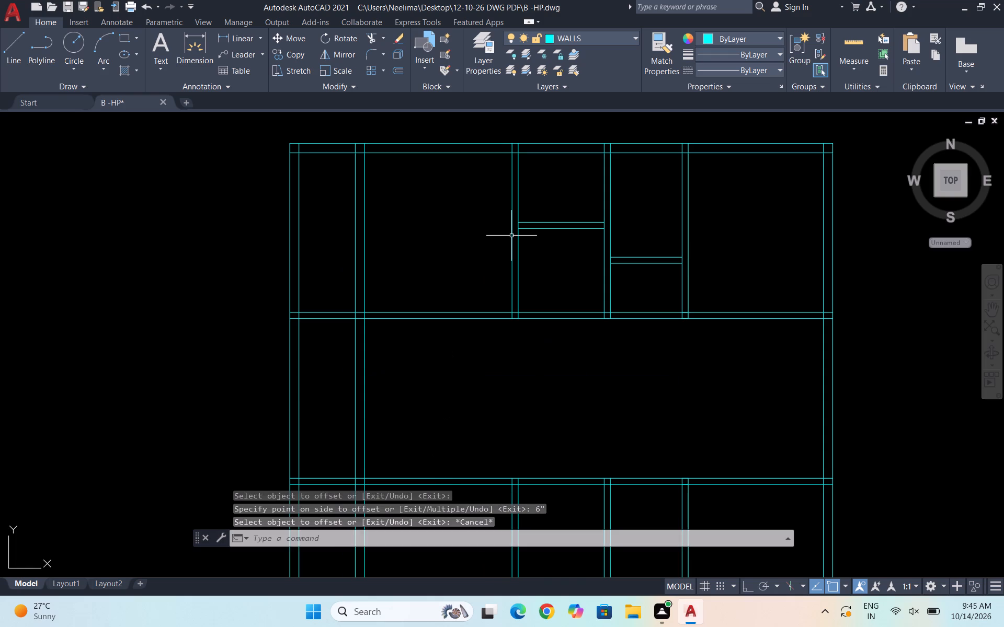
{"action": "left_click", "coordinate": [851, 73]}
{"action": "left_click", "coordinate": [846, 93]}
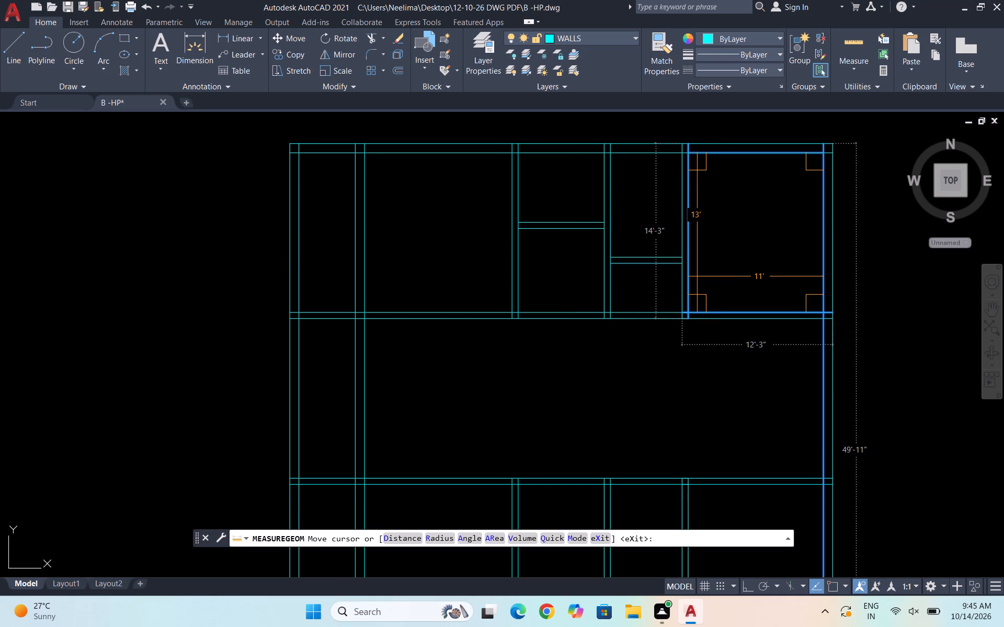
{"action": "key", "text": "Escape"}
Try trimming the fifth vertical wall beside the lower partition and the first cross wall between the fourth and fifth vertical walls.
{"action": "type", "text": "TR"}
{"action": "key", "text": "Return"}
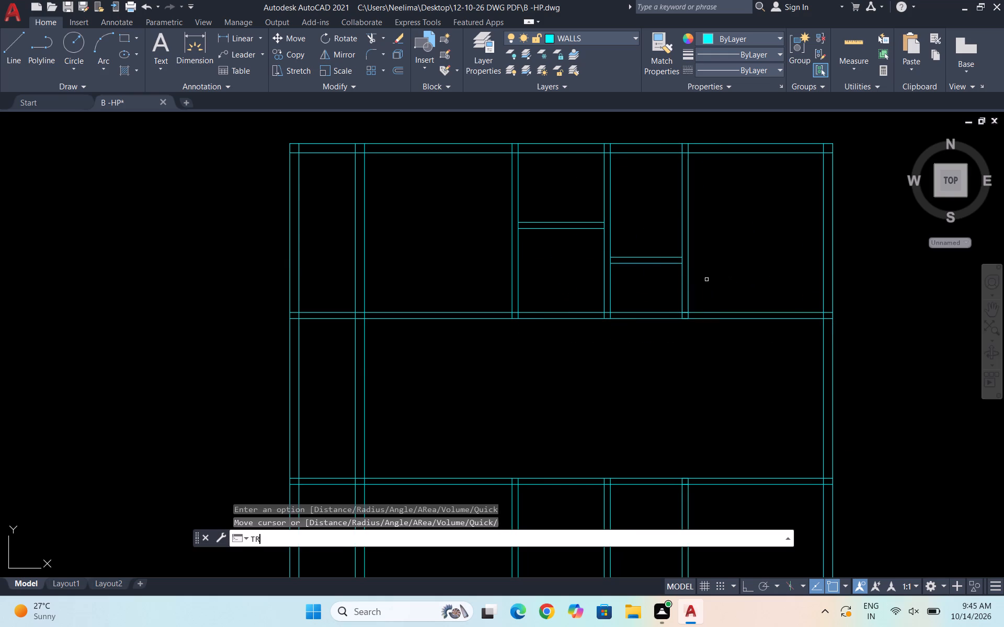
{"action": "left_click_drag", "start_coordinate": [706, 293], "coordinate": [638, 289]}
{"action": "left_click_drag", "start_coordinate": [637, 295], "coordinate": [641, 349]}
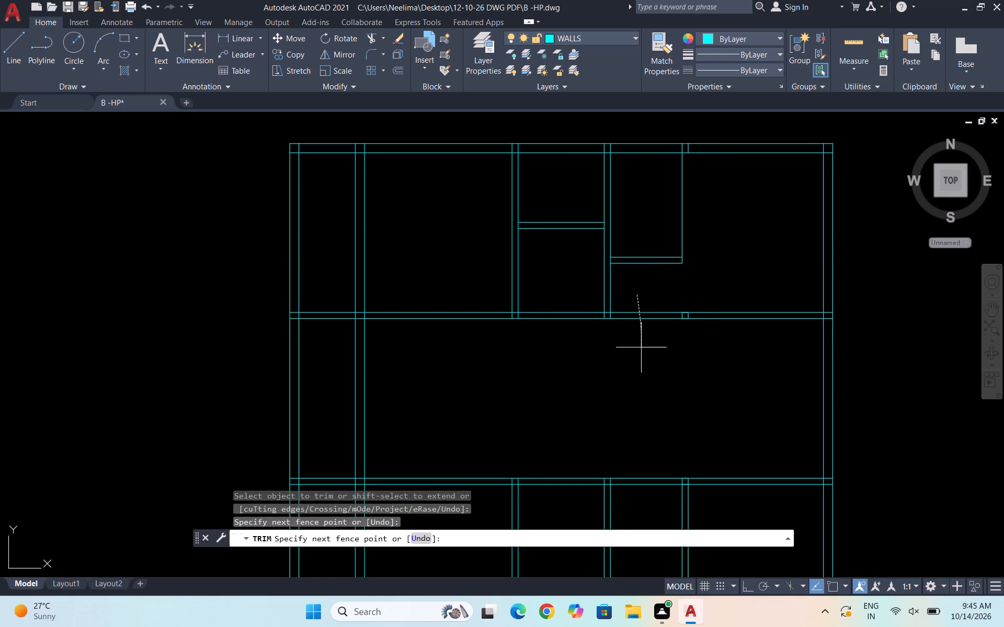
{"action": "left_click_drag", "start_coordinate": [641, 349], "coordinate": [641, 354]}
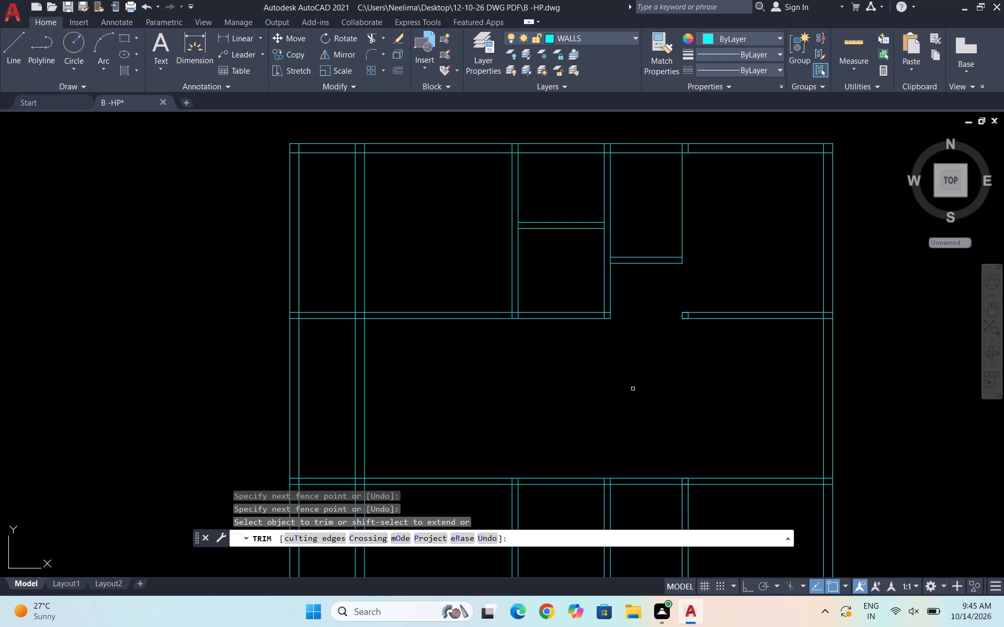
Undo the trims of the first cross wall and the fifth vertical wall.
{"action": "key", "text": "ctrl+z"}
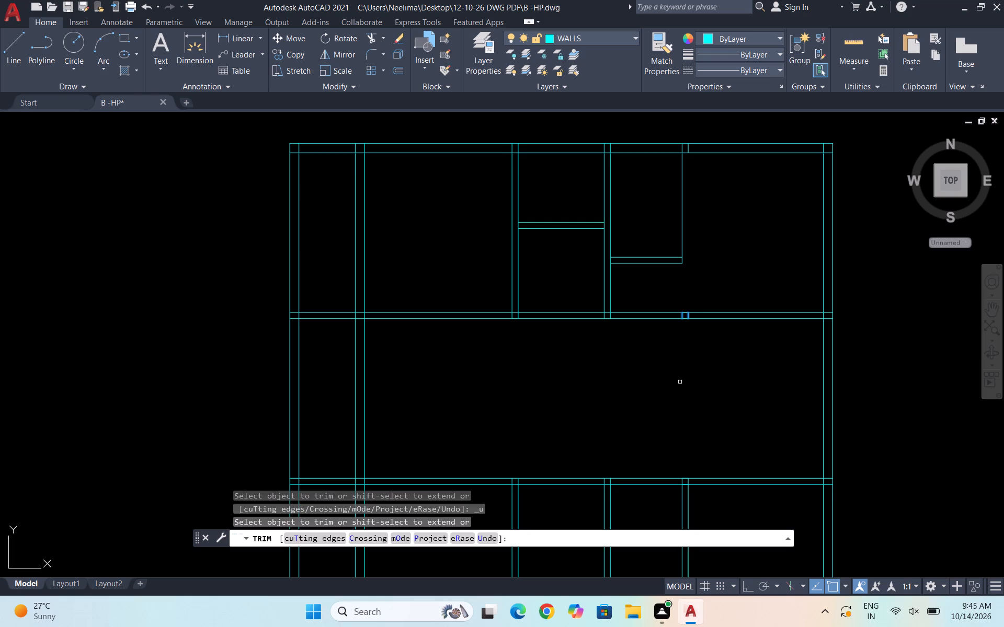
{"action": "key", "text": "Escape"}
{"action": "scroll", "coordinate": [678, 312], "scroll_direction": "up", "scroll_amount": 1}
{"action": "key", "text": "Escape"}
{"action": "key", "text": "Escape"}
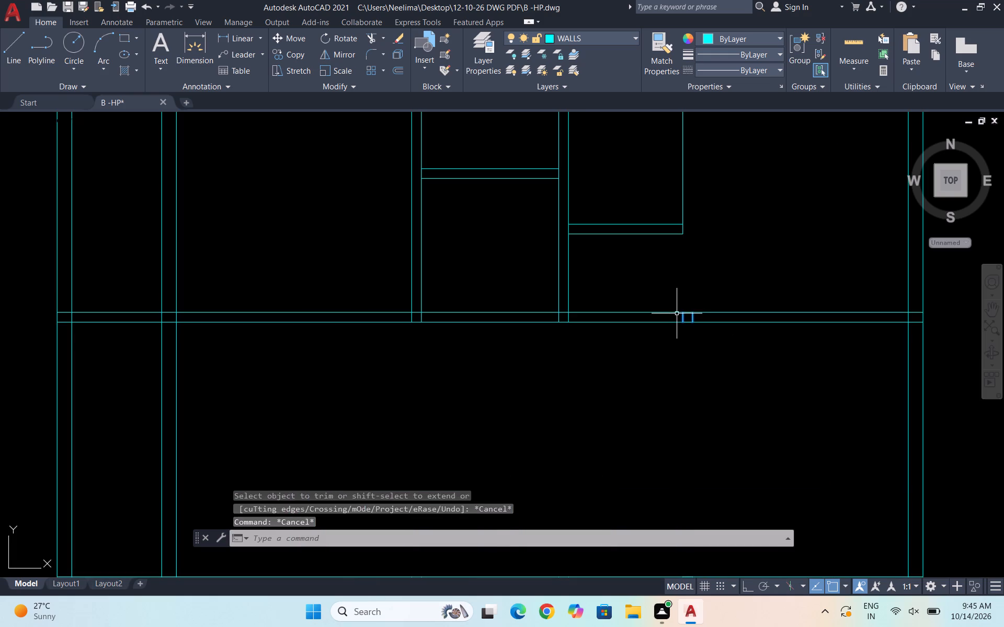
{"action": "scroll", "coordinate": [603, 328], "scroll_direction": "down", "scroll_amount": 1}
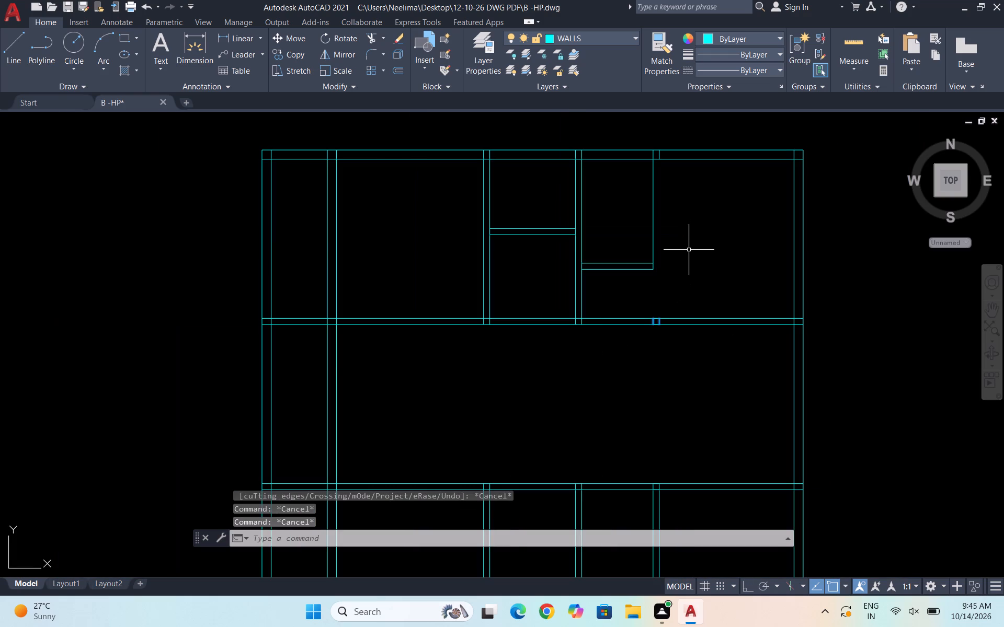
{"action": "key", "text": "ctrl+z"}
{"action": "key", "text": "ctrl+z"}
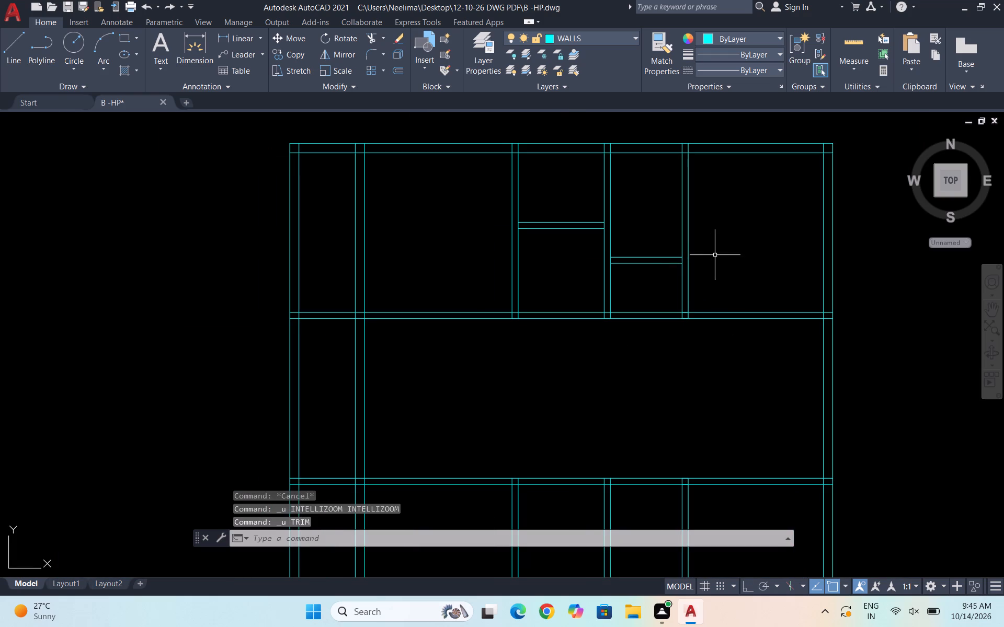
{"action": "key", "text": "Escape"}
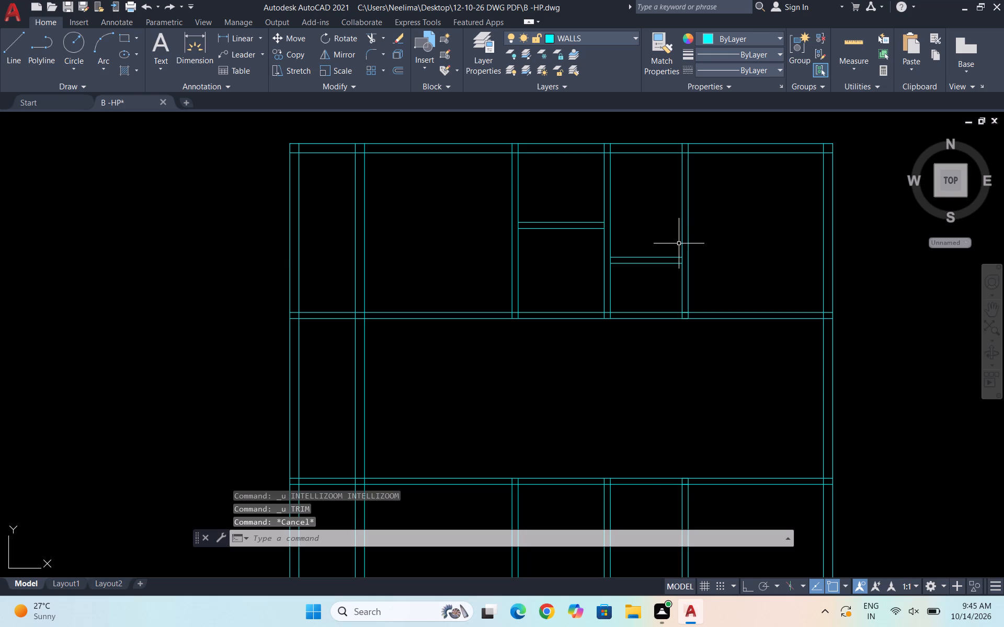
Extend both new partitions' lines to the far faces of their adjoining vertical walls, cutting back the overrun in the last bay.
{"action": "type", "text": "EX"}
{"action": "key", "text": "Return"}
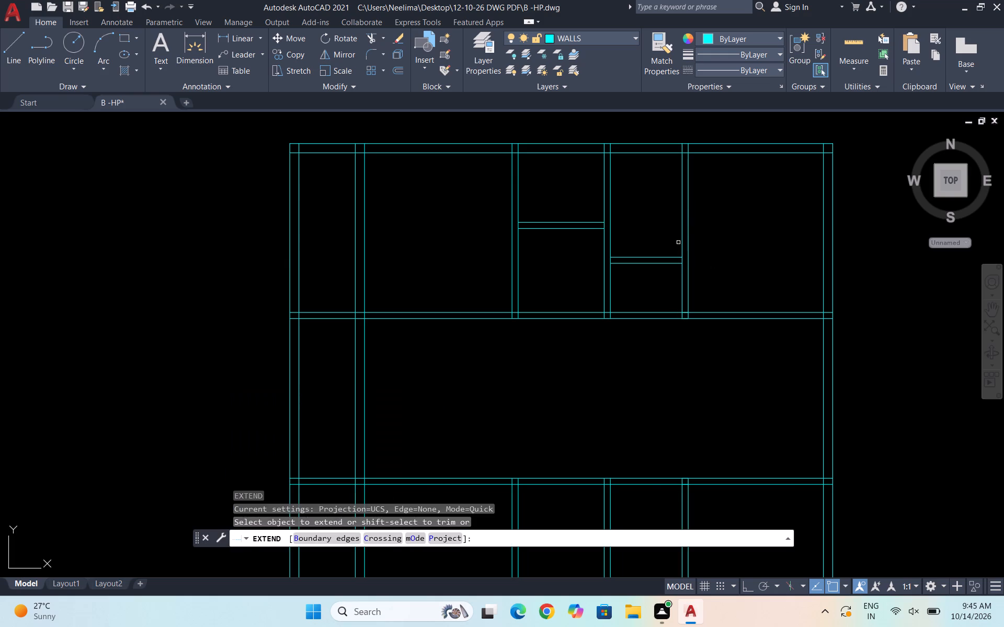
{"action": "left_click_drag", "start_coordinate": [663, 244], "coordinate": [658, 274]}
{"action": "left_click_drag", "start_coordinate": [657, 274], "coordinate": [652, 218]}
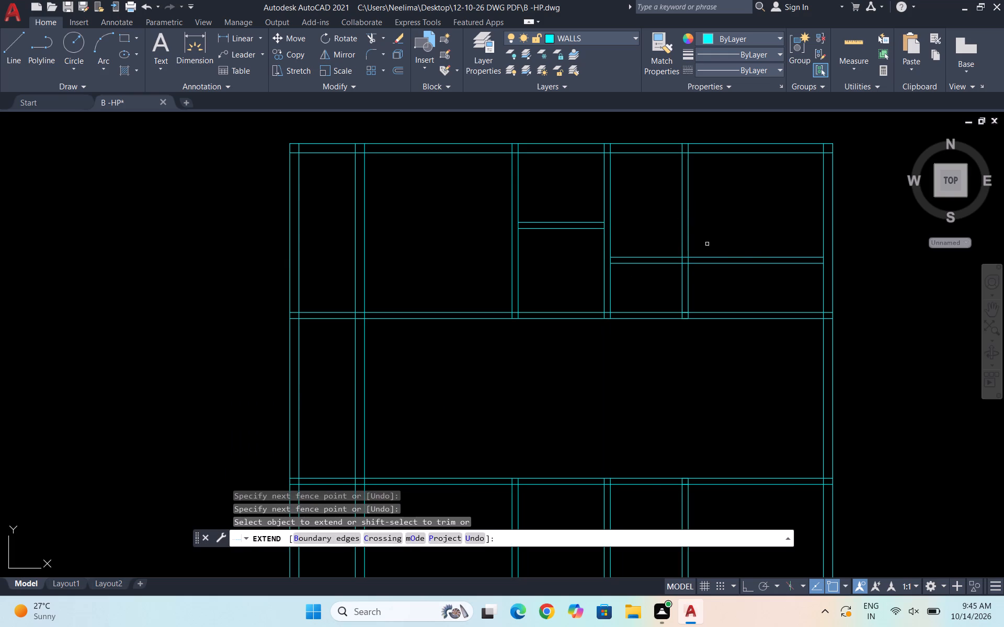
{"action": "left_click_drag", "start_coordinate": [768, 282], "coordinate": [750, 212], "text": "shift"}
{"action": "left_click_drag", "start_coordinate": [631, 249], "coordinate": [636, 280]}
{"action": "left_click_drag", "start_coordinate": [580, 214], "coordinate": [588, 249]}
{"action": "left_click_drag", "start_coordinate": [569, 249], "coordinate": [563, 191]}
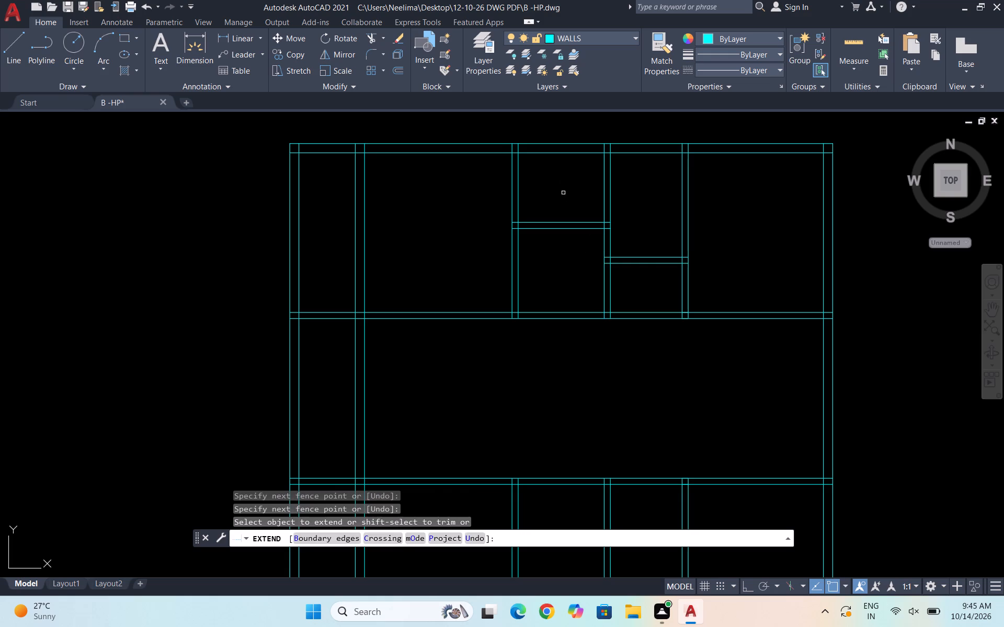
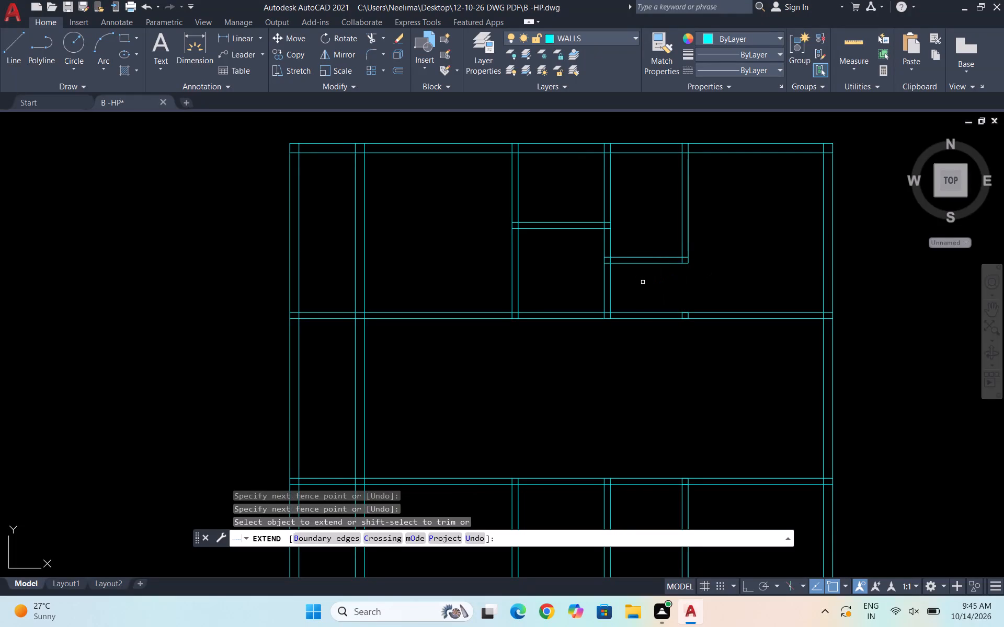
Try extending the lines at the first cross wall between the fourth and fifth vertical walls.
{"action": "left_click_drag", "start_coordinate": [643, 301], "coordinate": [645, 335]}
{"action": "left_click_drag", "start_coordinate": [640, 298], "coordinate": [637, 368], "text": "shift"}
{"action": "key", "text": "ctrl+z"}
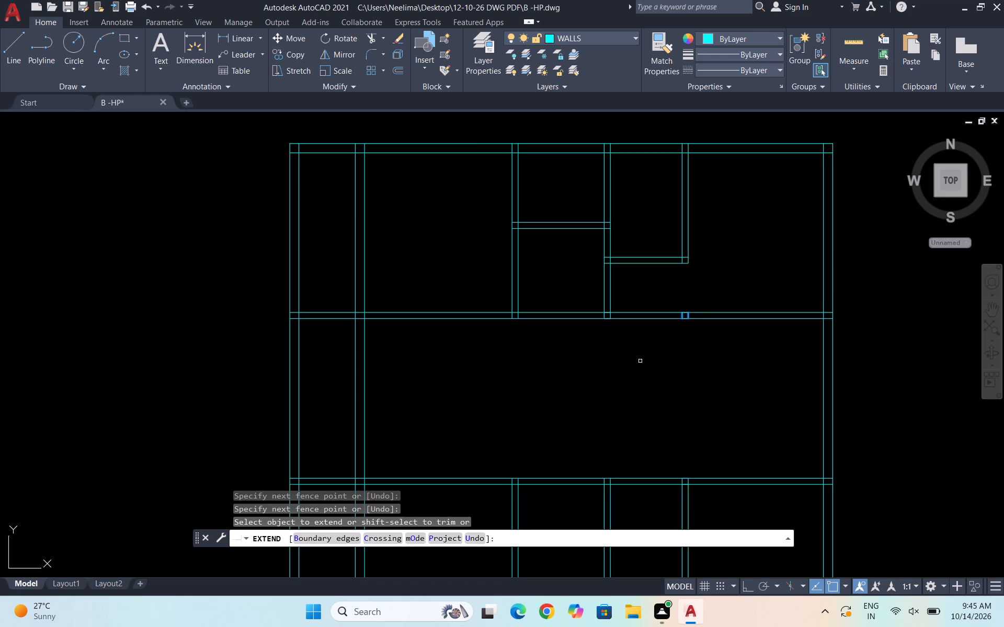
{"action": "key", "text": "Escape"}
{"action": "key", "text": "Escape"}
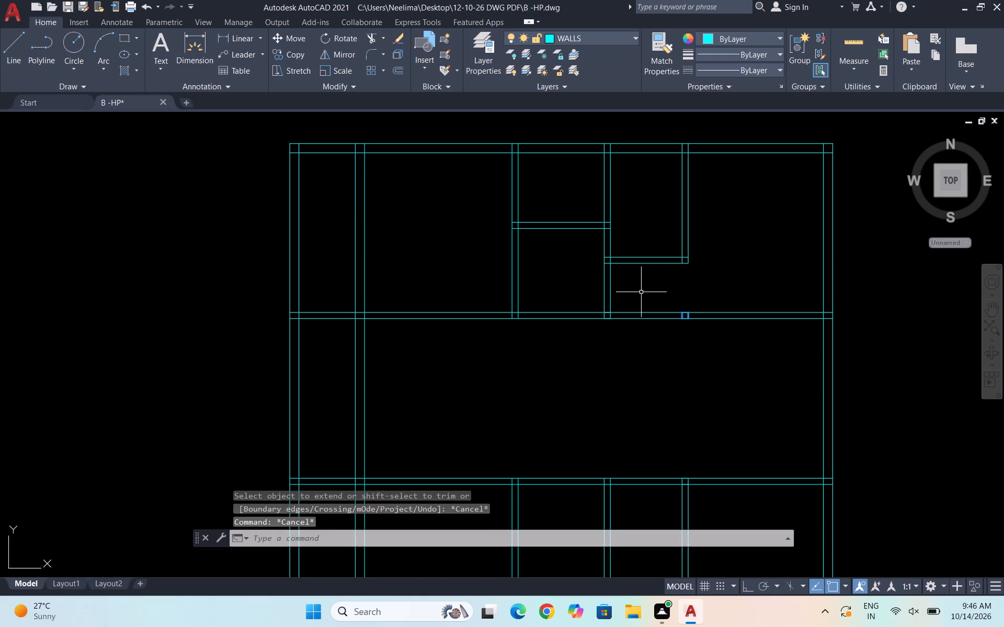
Measure the room between the second and third vertical walls, bounded by the second and third cross walls.
{"action": "scroll", "coordinate": [624, 281], "scroll_direction": "down", "scroll_amount": 2}
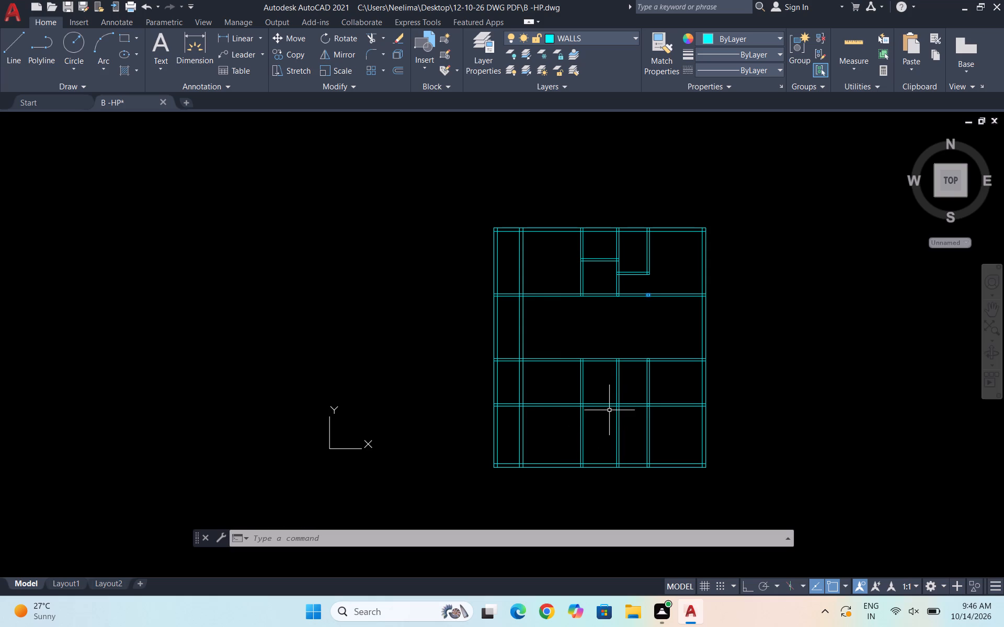
{"action": "scroll", "coordinate": [609, 410], "scroll_direction": "down", "scroll_amount": 1}
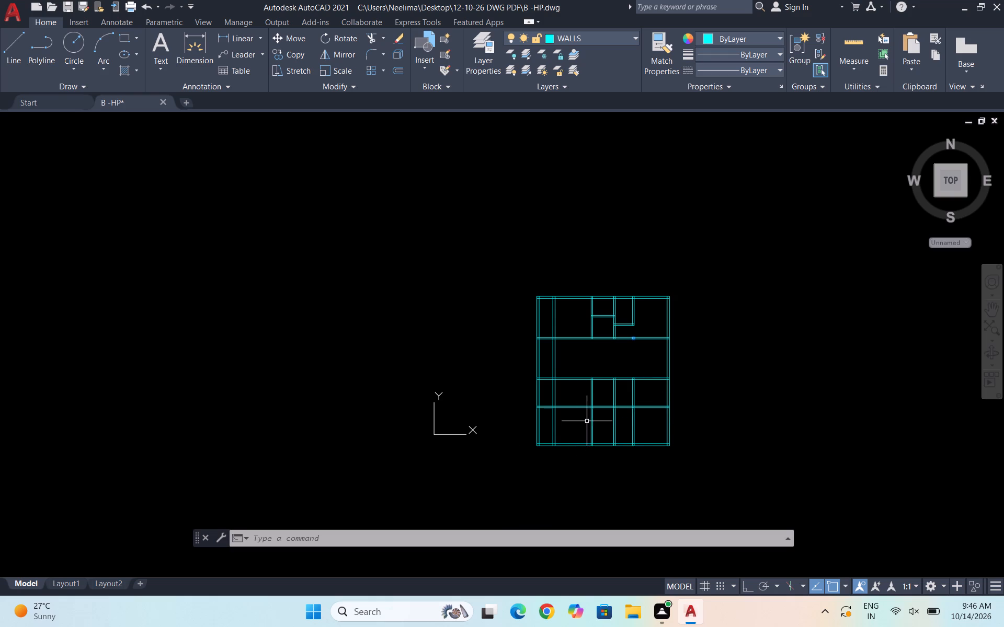
{"action": "scroll", "coordinate": [585, 416], "scroll_direction": "up", "scroll_amount": 2}
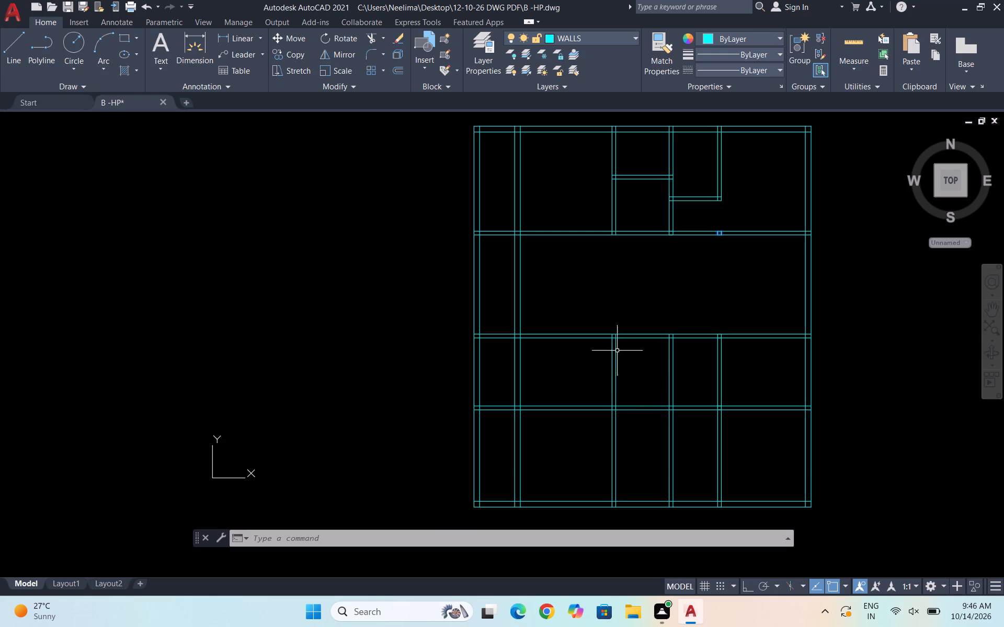
{"action": "left_click", "coordinate": [845, 69]}
{"action": "left_click", "coordinate": [855, 114]}
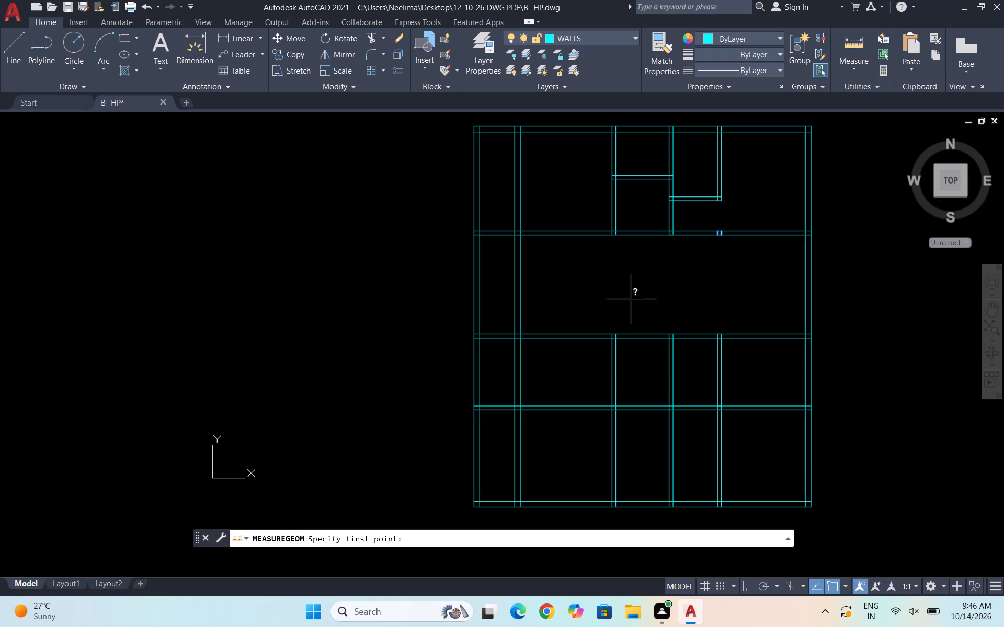
{"action": "left_click", "coordinate": [853, 73]}
{"action": "left_click", "coordinate": [856, 90]}
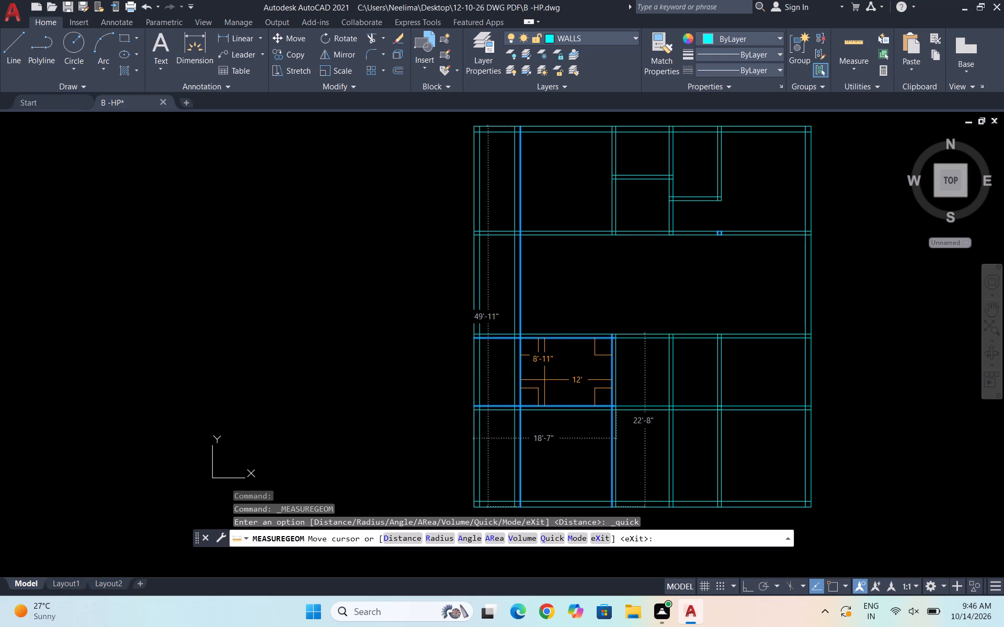
{"action": "key", "text": "Escape"}
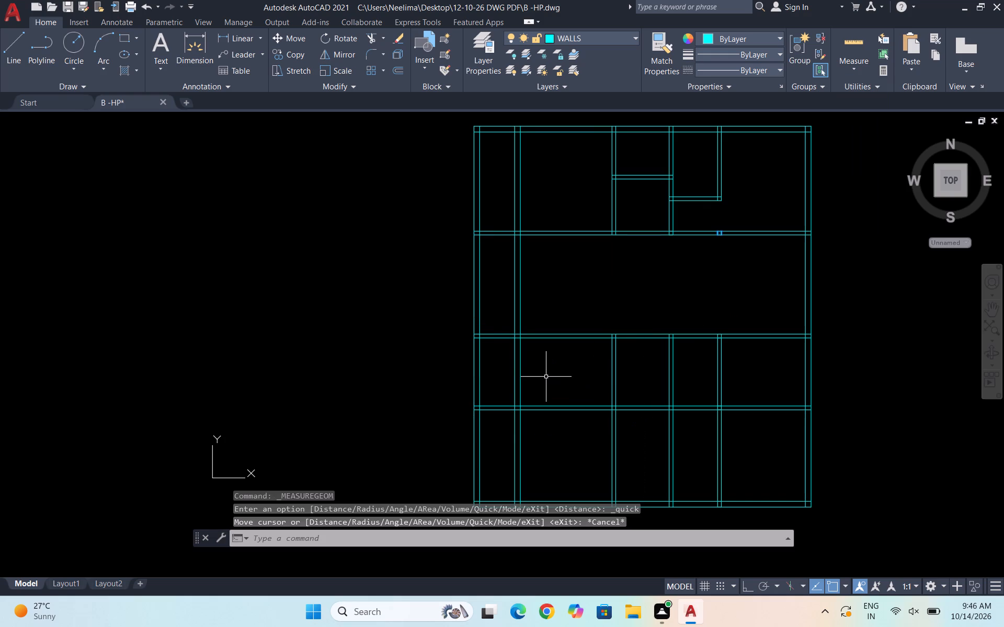
Trim the second vertical wall's inner line between the second and third cross walls and redraw that stretch as a separate line.
{"action": "type", "text": "TR"}
{"action": "key", "text": "Return"}
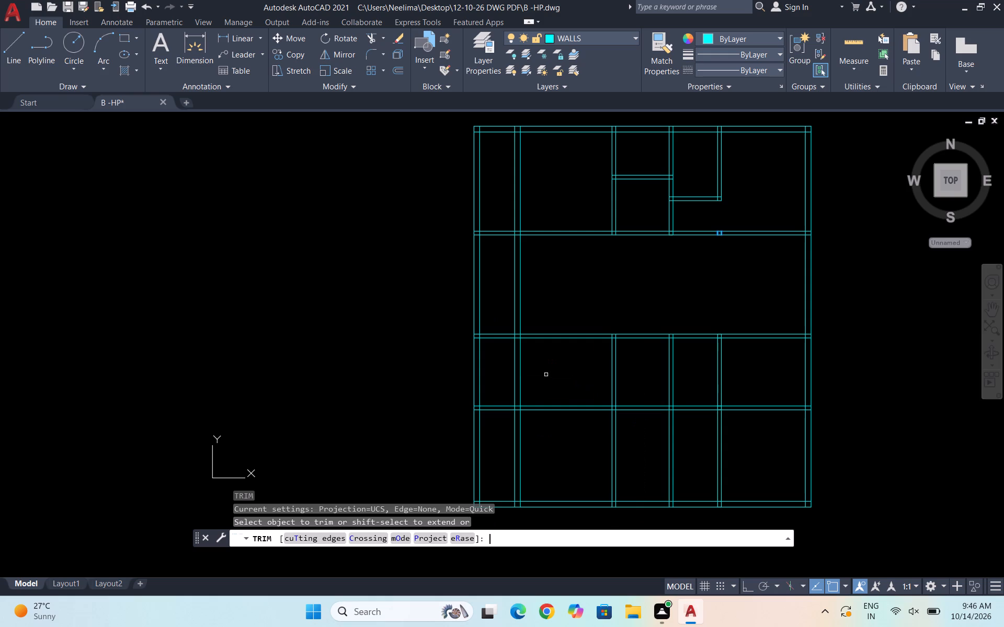
{"action": "left_click", "coordinate": [521, 362]}
{"action": "key", "text": "Escape"}
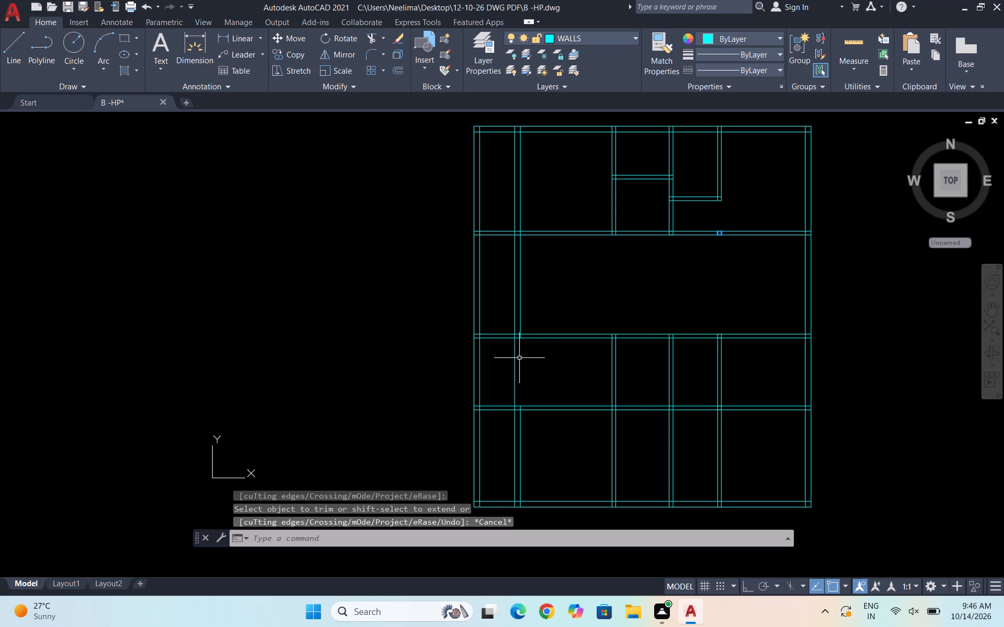
{"action": "key", "text": "l"}
{"action": "key", "text": "Return"}
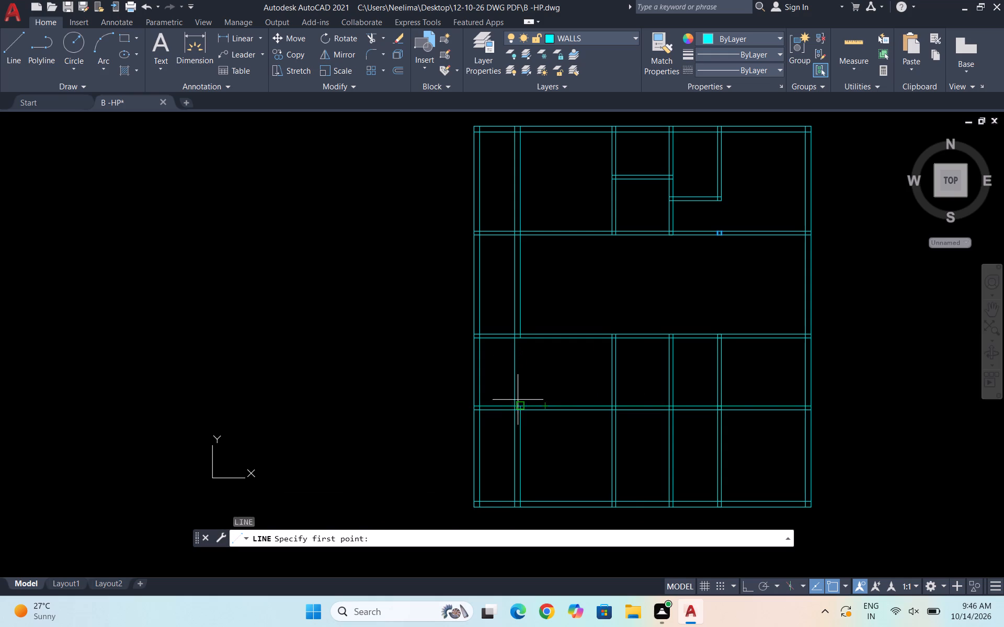
{"action": "left_click", "coordinate": [524, 404]}
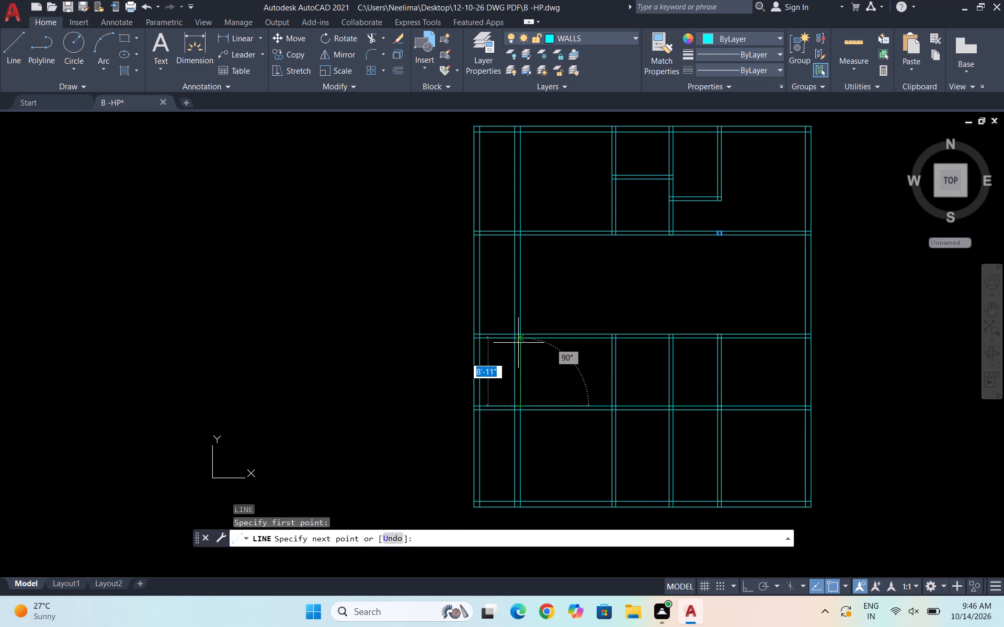
{"action": "left_click", "coordinate": [518, 341]}
{"action": "key", "text": "Escape"}
Offset the redrawn line 6' into the room, and offset that copy a further 6" to form a partition.
{"action": "scroll", "coordinate": [520, 365], "scroll_direction": "up", "scroll_amount": 2}
{"action": "left_click", "coordinate": [522, 366]}
{"action": "left_click", "coordinate": [512, 346]}
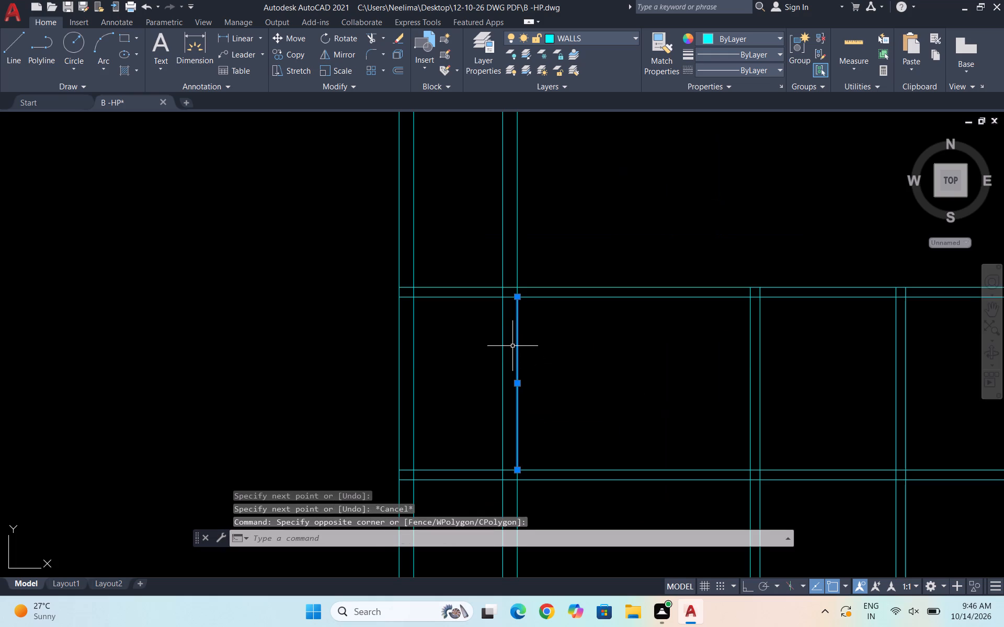
{"action": "key", "text": "o"}
{"action": "key", "text": "Return"}
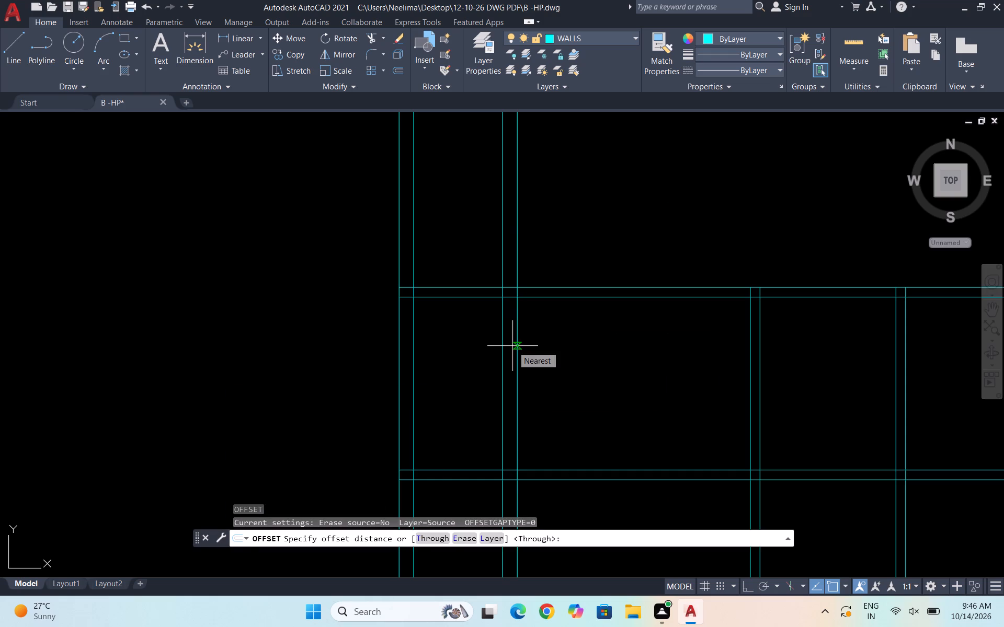
{"action": "type", "text": "6'"}
{"action": "key", "text": "Return"}
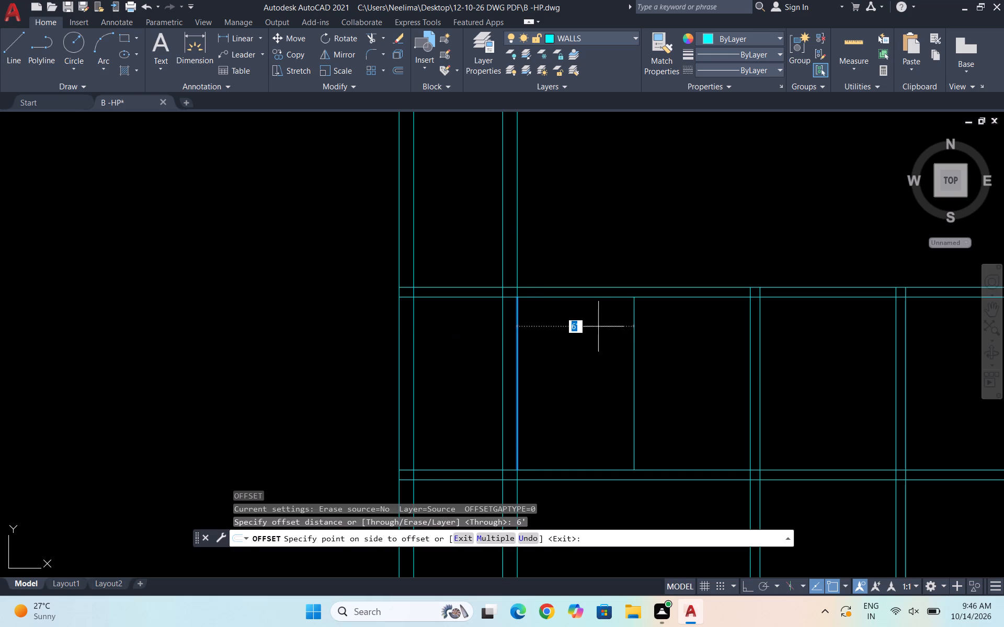
{"action": "left_click", "coordinate": [596, 328]}
{"action": "left_click_drag", "start_coordinate": [635, 333], "coordinate": [643, 333]}
{"action": "type", "text": "6\""}
{"action": "key", "text": "Return"}
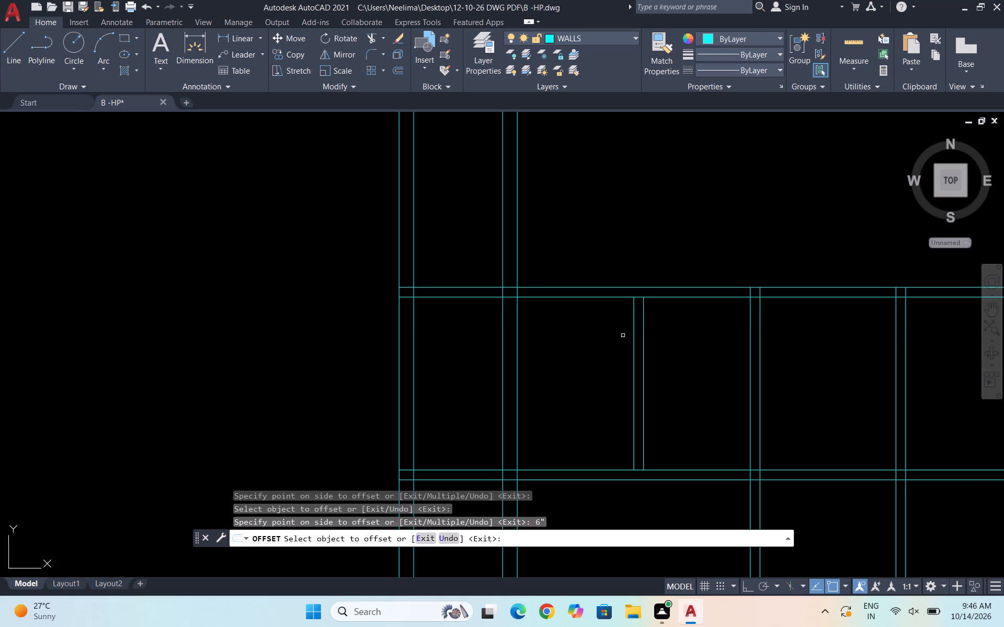
Offset the partition's far line 5'3" toward the third vertical wall, and offset the copy another 6" for a second partition.
{"action": "left_click_drag", "start_coordinate": [644, 331], "coordinate": [665, 330]}
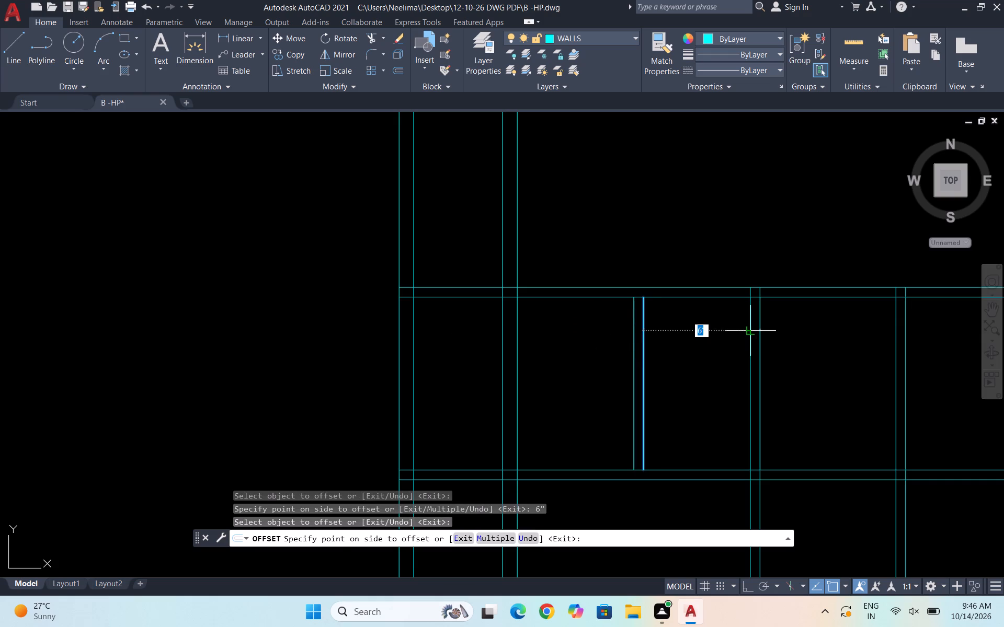
{"action": "type", "text": "5'3\""}
{"action": "key", "text": "Return"}
{"action": "scroll", "coordinate": [753, 330], "scroll_direction": "up", "scroll_amount": 2}
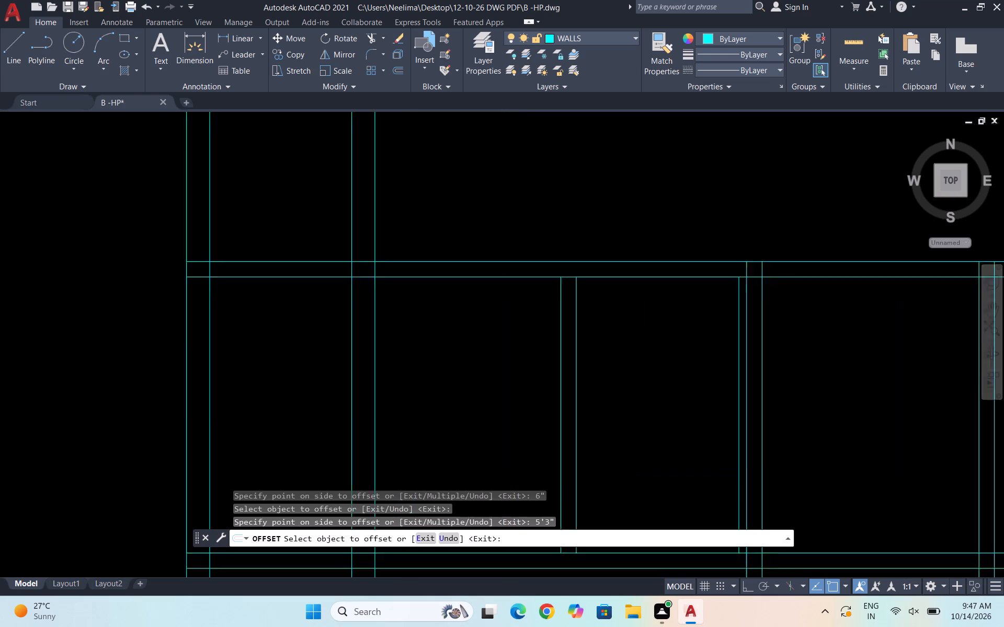
{"action": "scroll", "coordinate": [750, 330], "scroll_direction": "up", "scroll_amount": 1}
{"action": "left_click_drag", "start_coordinate": [715, 327], "coordinate": [721, 327]}
{"action": "type", "text": "6\""}
{"action": "key", "text": "Return"}
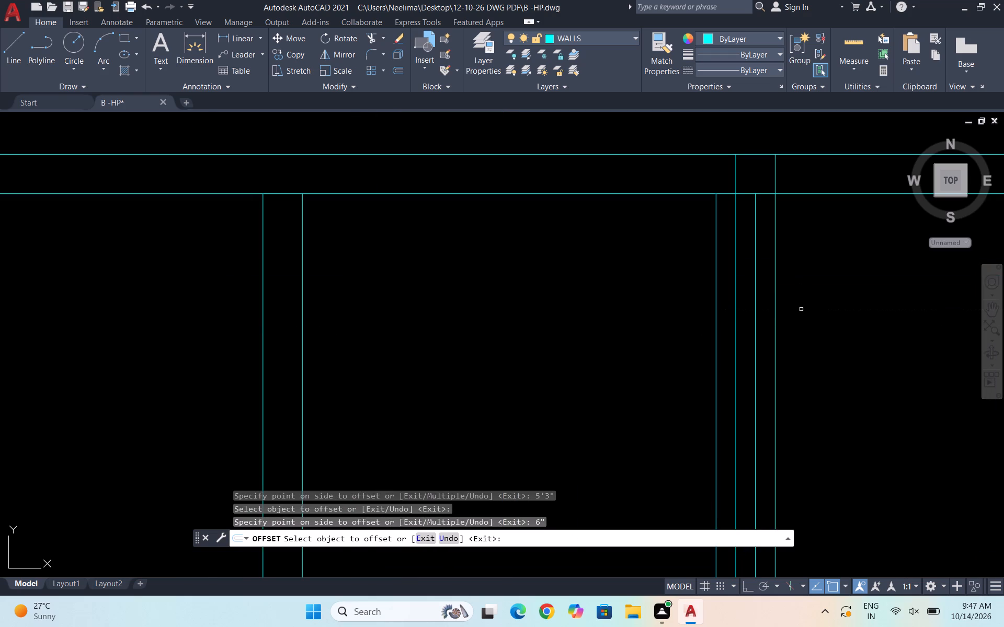
{"action": "scroll", "coordinate": [586, 273], "scroll_direction": "down", "scroll_amount": 5}
{"action": "scroll", "coordinate": [603, 259], "scroll_direction": "up", "scroll_amount": 1}
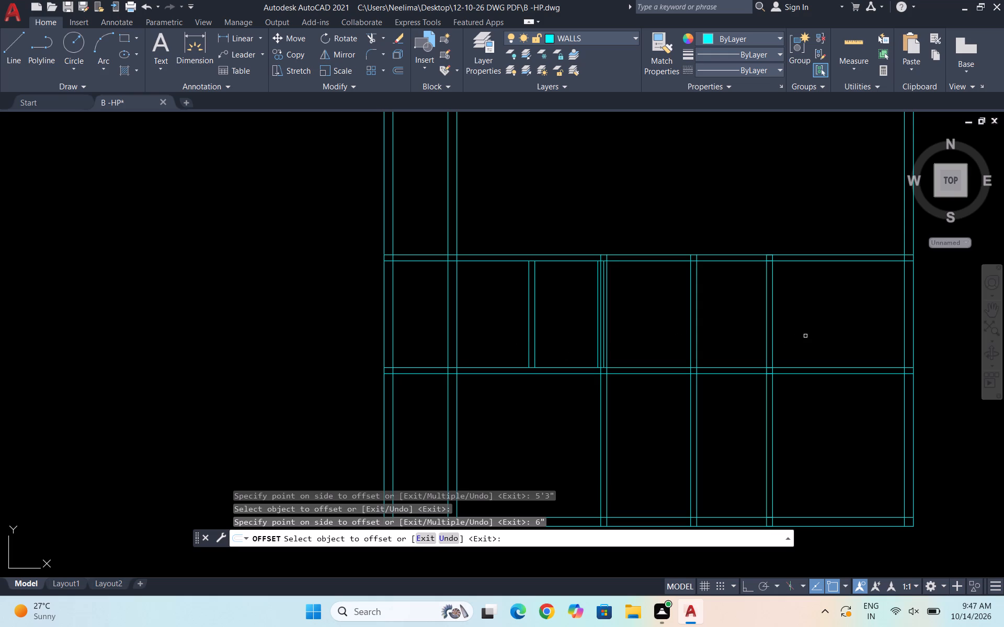
{"action": "key", "text": "Escape"}
Trim the right exterior wall's inner line between the second and third cross walls and redraw that stretch as a separate line.
{"action": "type", "text": "TR"}
{"action": "key", "text": "Return"}
{"action": "key", "text": "Return"}
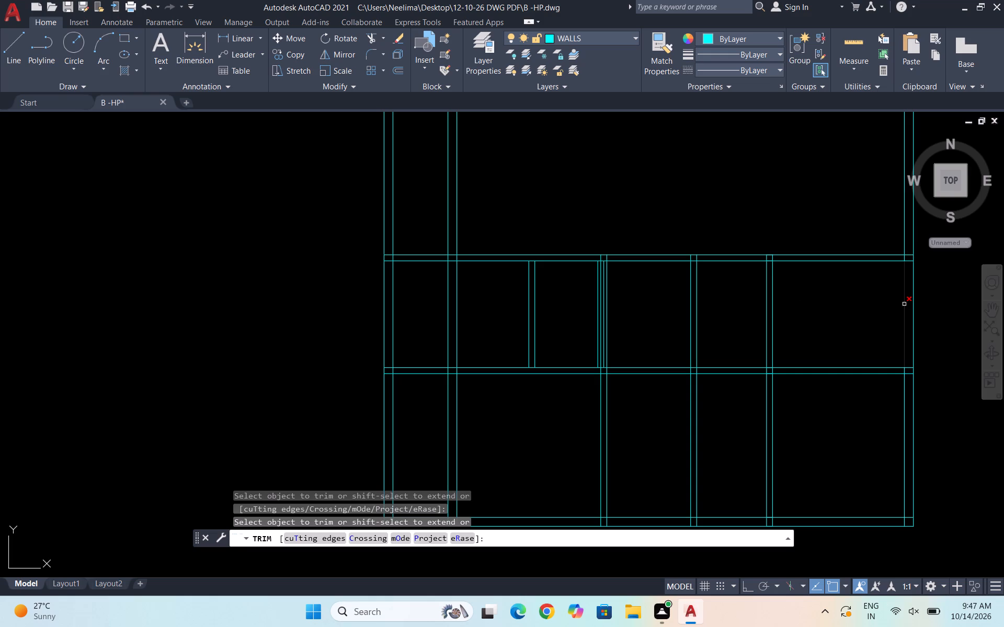
{"action": "left_click", "coordinate": [904, 304]}
{"action": "key", "text": "Escape"}
{"action": "key", "text": "l"}
{"action": "key", "text": "Return"}
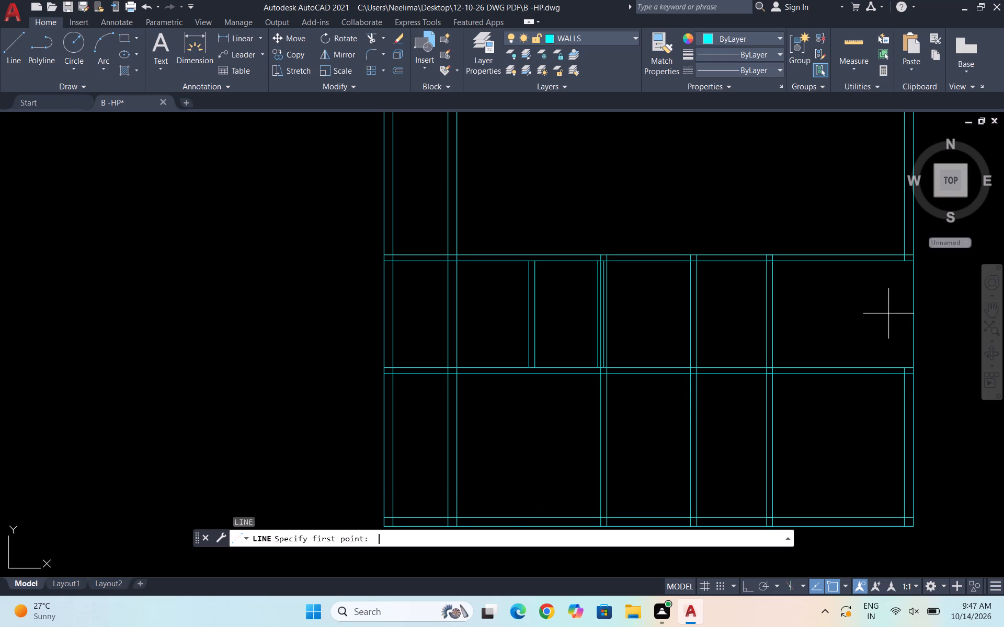
{"action": "left_click", "coordinate": [904, 366]}
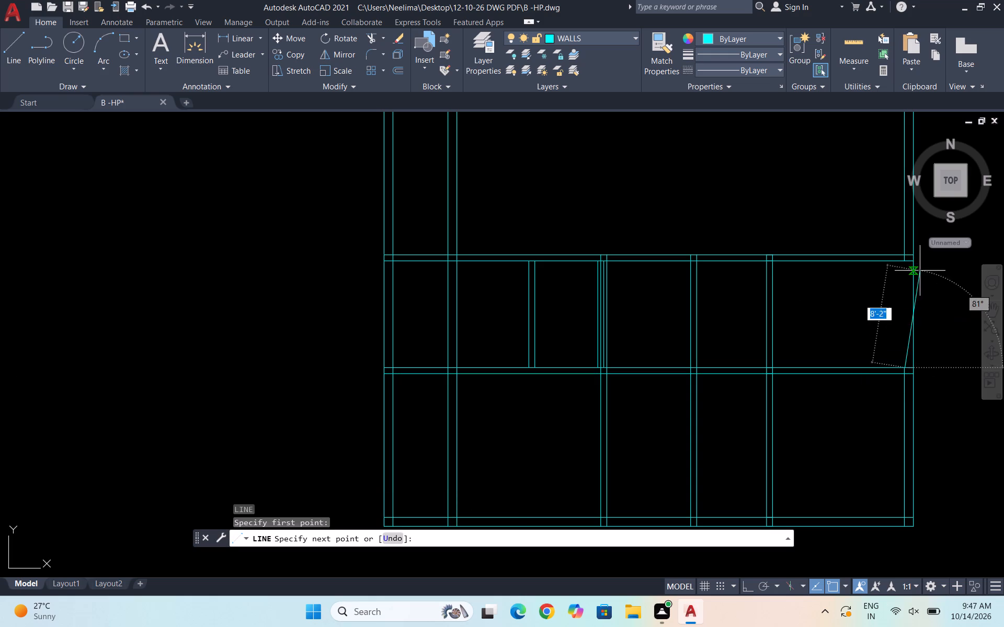
{"action": "left_click", "coordinate": [905, 261]}
{"action": "key", "text": "Escape"}
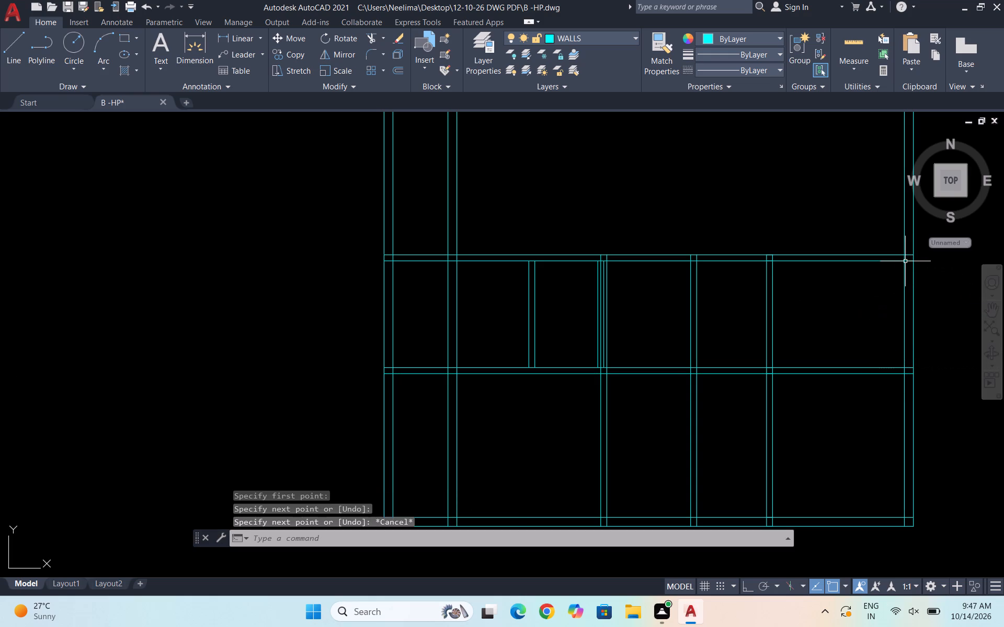
Offset the redrawn exterior wall line 8' into the room, and offset that copy a further 6" to form a partition.
{"action": "scroll", "coordinate": [894, 300], "scroll_direction": "up", "scroll_amount": 1}
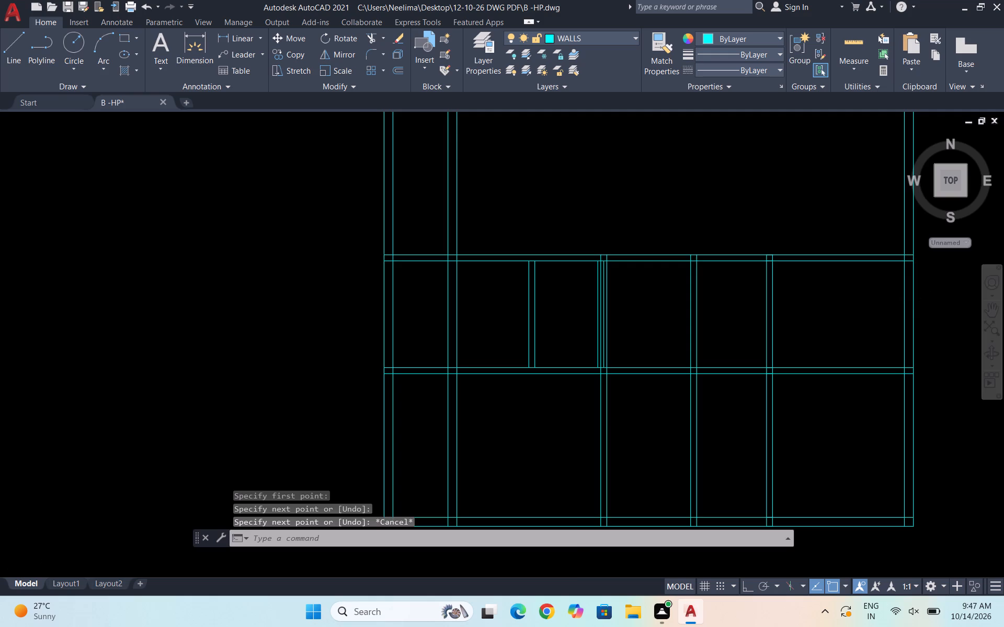
{"action": "left_click", "coordinate": [919, 307]}
{"action": "left_click", "coordinate": [891, 311]}
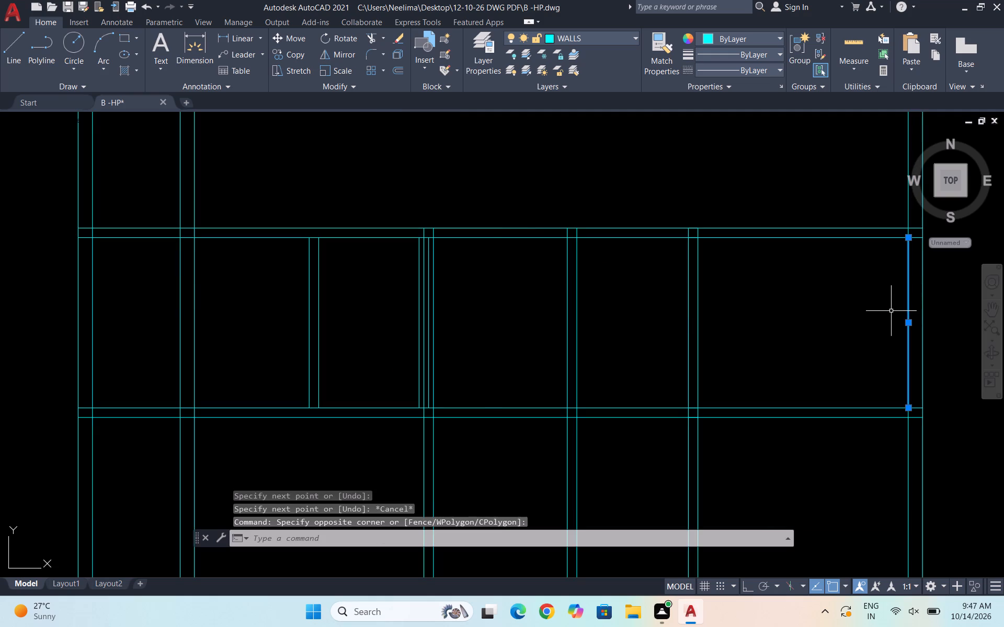
{"action": "key", "text": "o"}
{"action": "key", "text": "Return"}
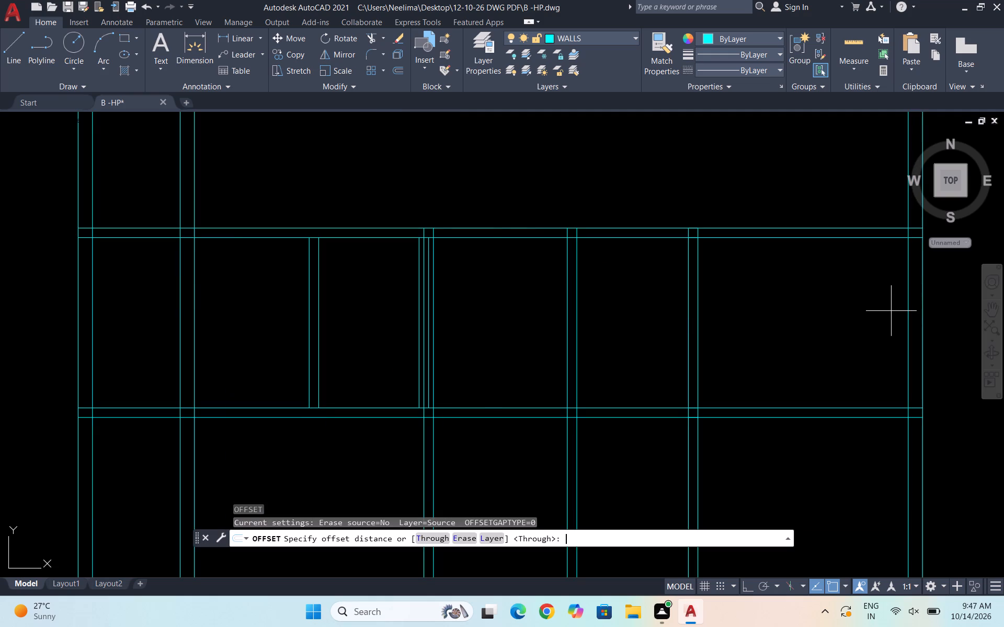
{"action": "type", "text": "8'"}
{"action": "key", "text": "Return"}
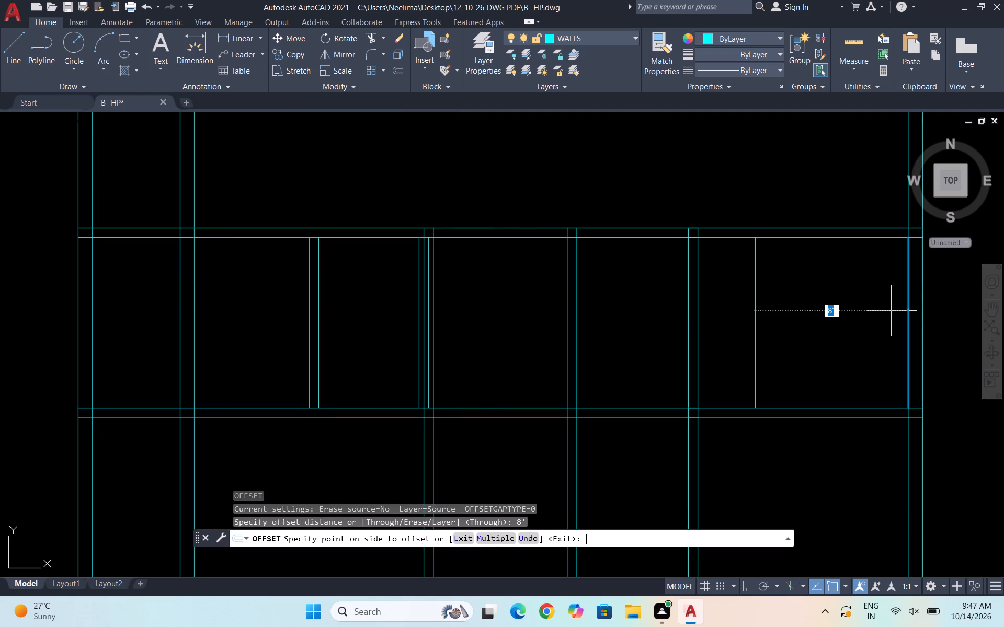
{"action": "left_click", "coordinate": [881, 313]}
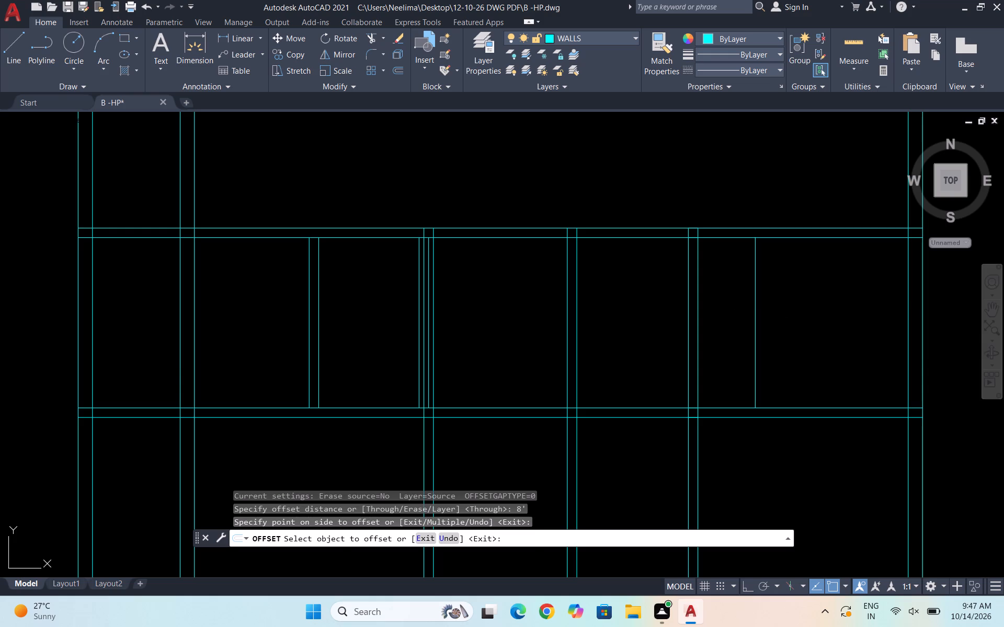
{"action": "left_click", "coordinate": [757, 306]}
{"action": "key", "text": "6"}
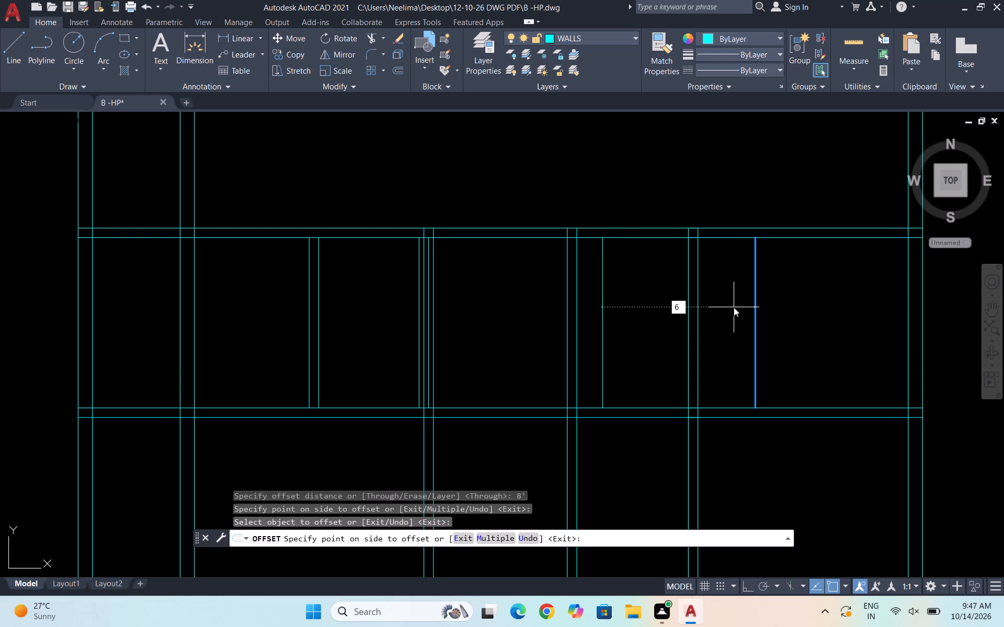
{"action": "key", "text": "Return"}
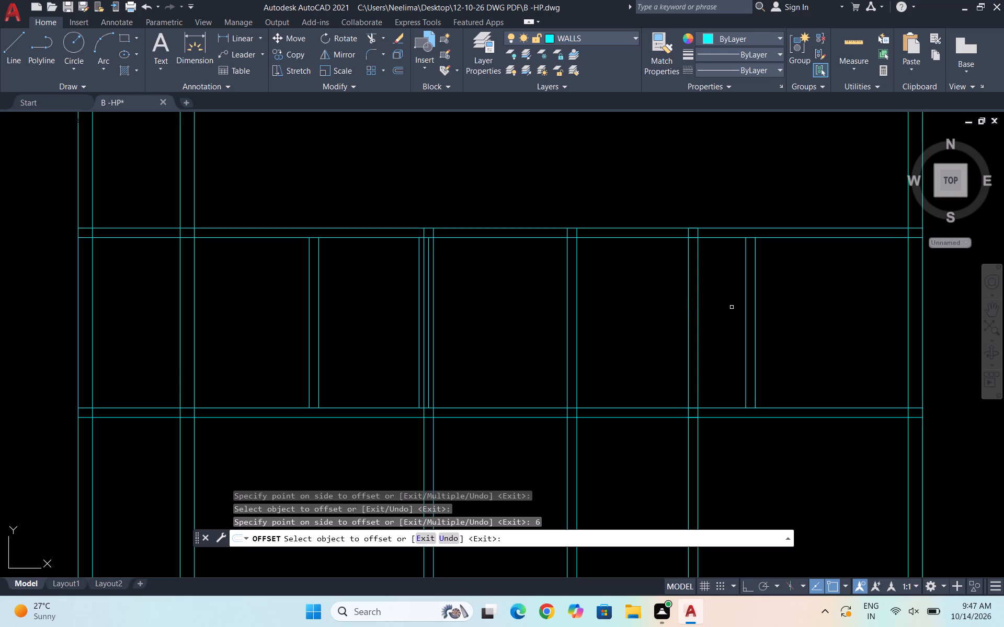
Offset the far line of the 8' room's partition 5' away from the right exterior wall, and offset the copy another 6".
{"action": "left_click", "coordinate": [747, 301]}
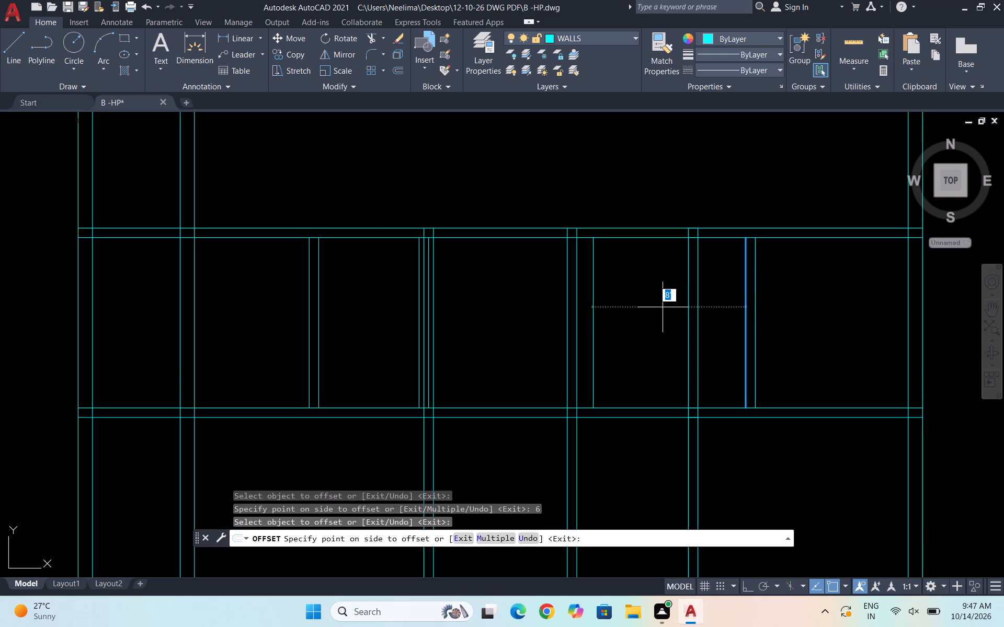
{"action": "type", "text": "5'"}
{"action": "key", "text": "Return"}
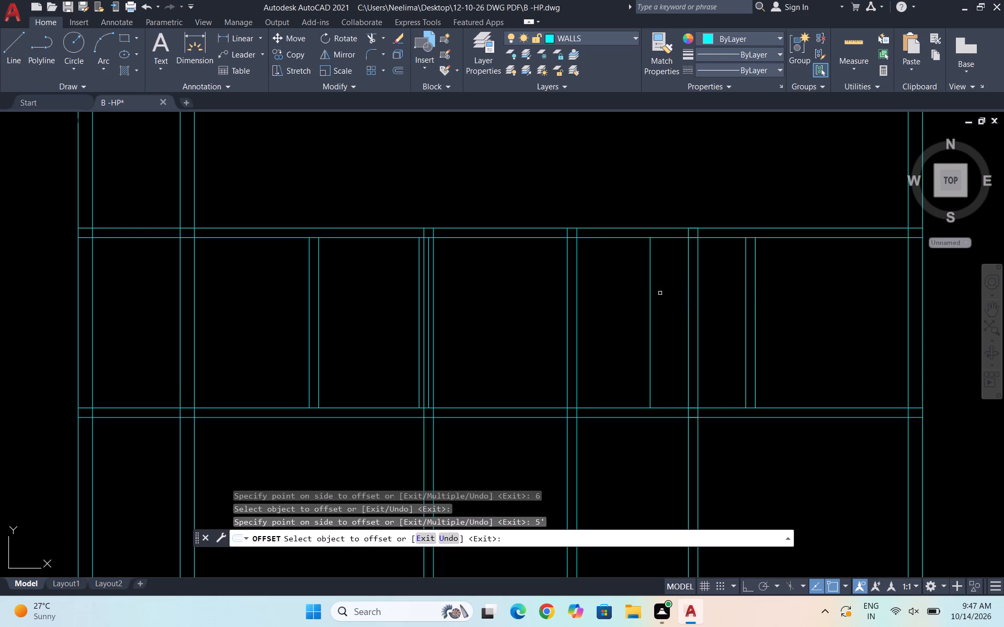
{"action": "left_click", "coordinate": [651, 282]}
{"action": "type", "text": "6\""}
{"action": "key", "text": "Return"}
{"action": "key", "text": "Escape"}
Trim both third vertical wall lines between the second and third cross walls, including their stubs inside the second cross wall.
{"action": "type", "text": "TR"}
{"action": "key", "text": "Return"}
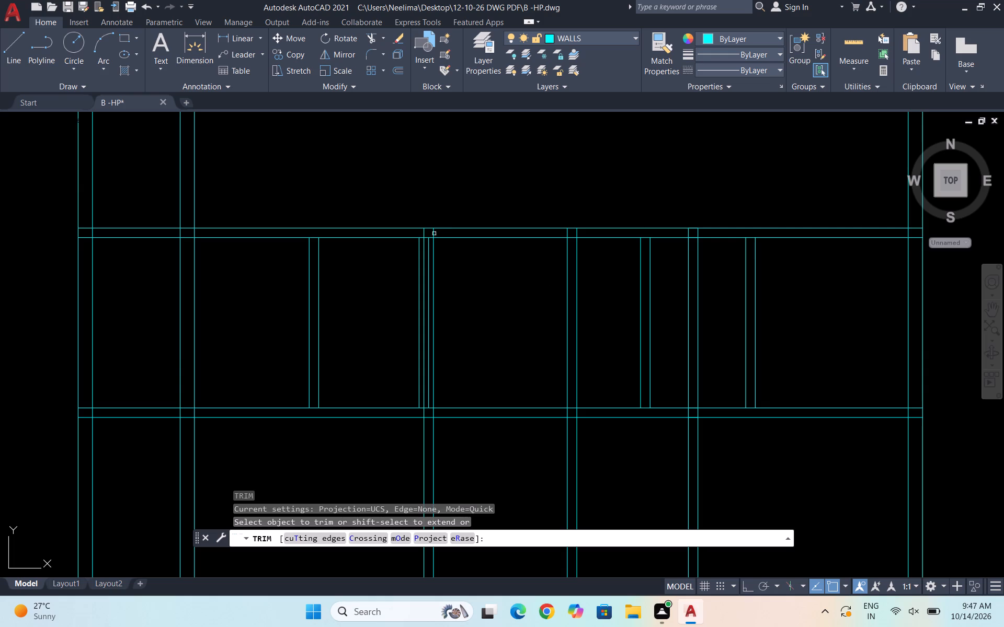
{"action": "left_click", "coordinate": [433, 233]}
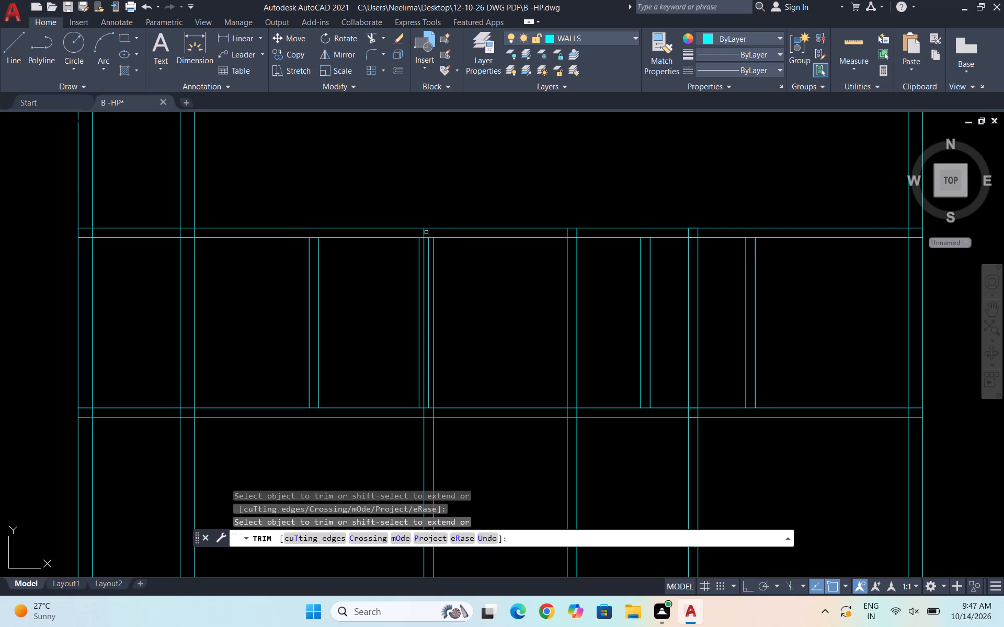
{"action": "scroll", "coordinate": [425, 237], "scroll_direction": "up", "scroll_amount": 5}
{"action": "left_click", "coordinate": [394, 284]}
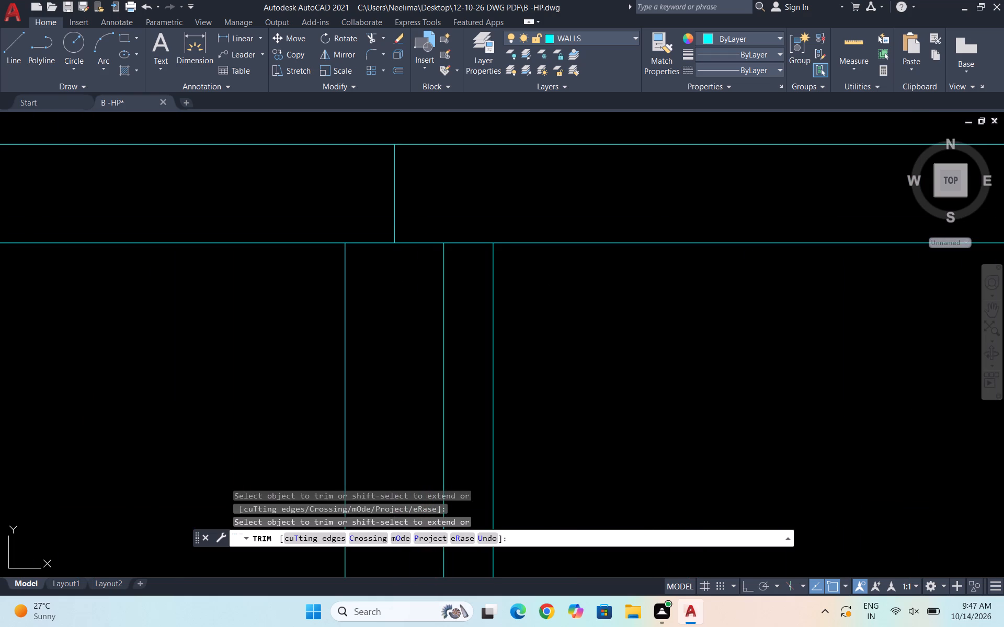
{"action": "left_click", "coordinate": [391, 206]}
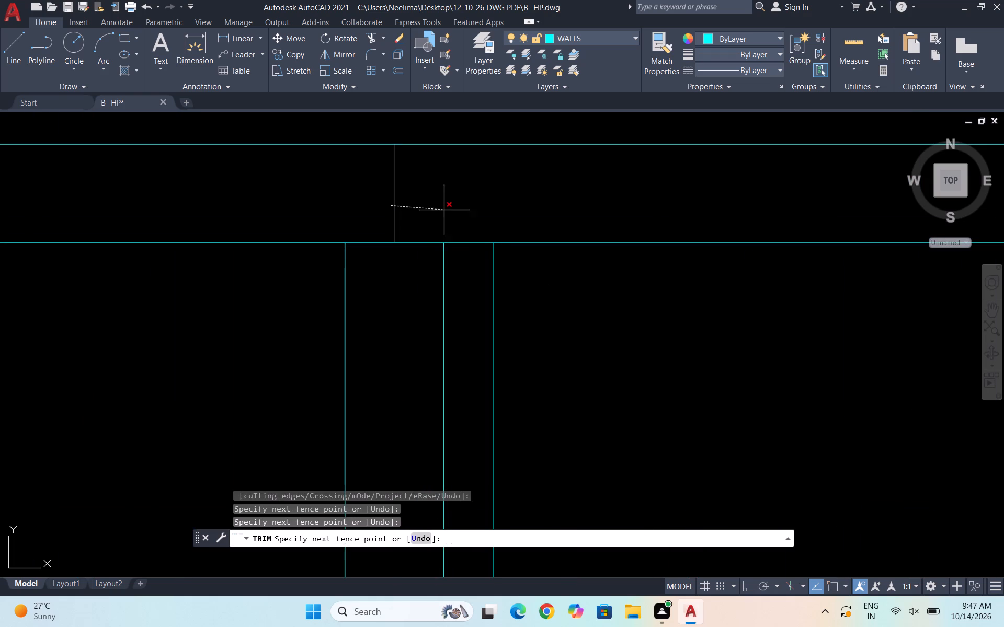
{"action": "left_click", "coordinate": [444, 208]}
{"action": "left_click_drag", "start_coordinate": [500, 301], "coordinate": [493, 299]}
{"action": "left_click", "coordinate": [472, 296]}
Trim the fourth and fifth vertical walls' lines out of the band between the second and third cross walls.
{"action": "scroll", "coordinate": [508, 260], "scroll_direction": "down", "scroll_amount": 3}
{"action": "scroll", "coordinate": [580, 340], "scroll_direction": "down", "scroll_amount": 1}
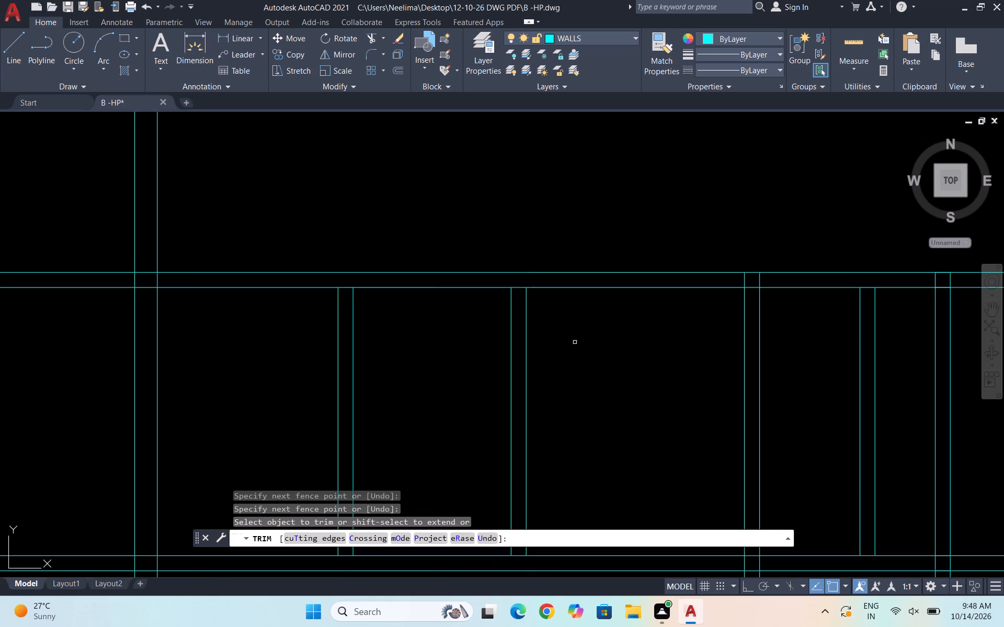
{"action": "scroll", "coordinate": [681, 369], "scroll_direction": "down", "scroll_amount": 4}
{"action": "scroll", "coordinate": [666, 361], "scroll_direction": "up", "scroll_amount": 2}
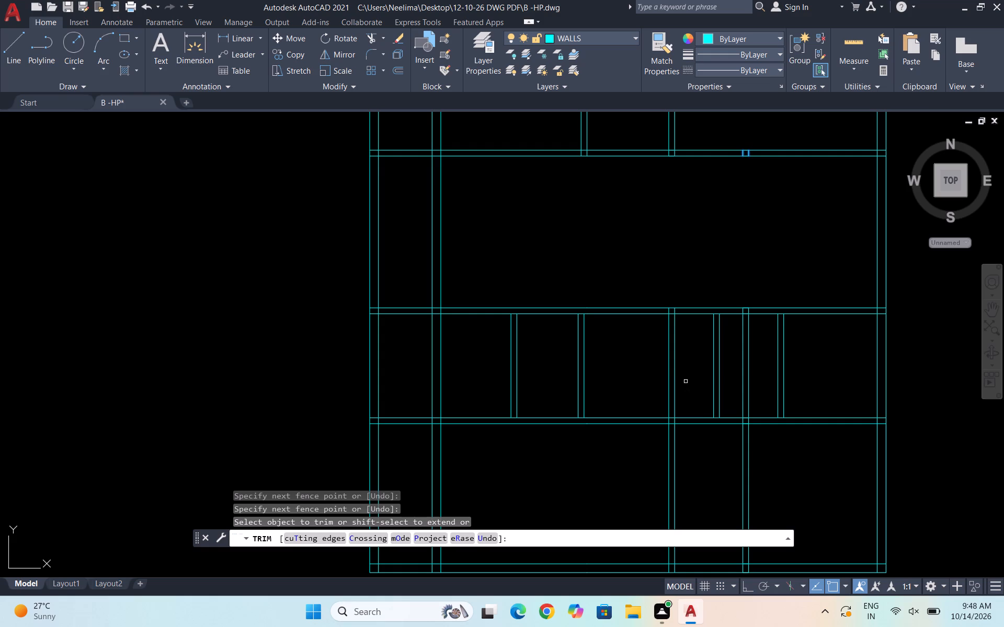
{"action": "left_click_drag", "start_coordinate": [687, 381], "coordinate": [623, 368]}
{"action": "left_click_drag", "start_coordinate": [763, 378], "coordinate": [733, 377]}
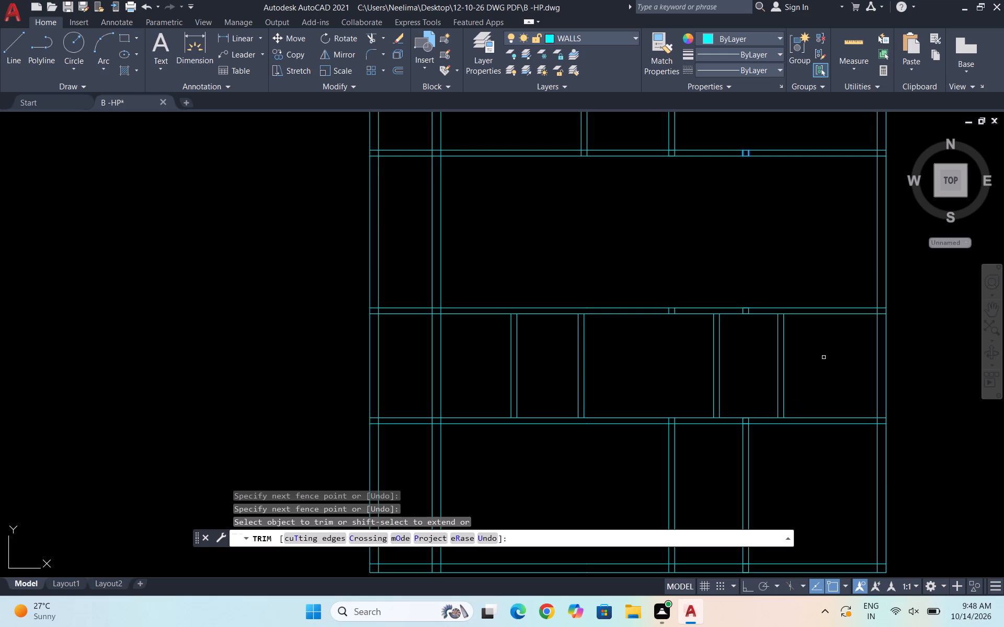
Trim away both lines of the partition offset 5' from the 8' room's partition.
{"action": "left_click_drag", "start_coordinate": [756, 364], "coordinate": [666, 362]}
Trim the leftover stubs of the fourth and fifth vertical walls inside the second cross wall.
{"action": "scroll", "coordinate": [680, 307], "scroll_direction": "up", "scroll_amount": 2}
{"action": "left_click_drag", "start_coordinate": [637, 320], "coordinate": [676, 317]}
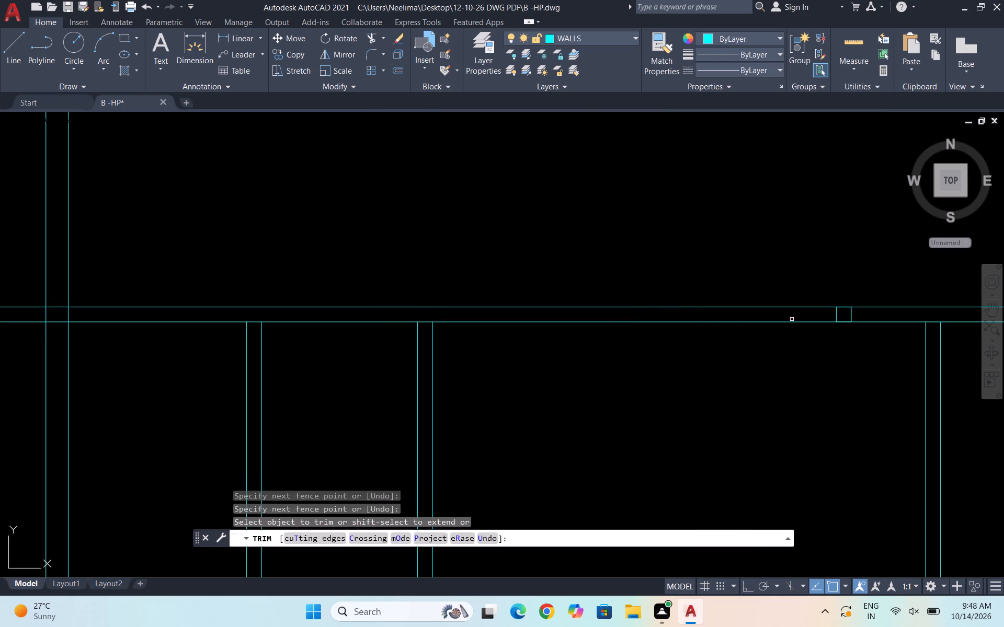
{"action": "left_click_drag", "start_coordinate": [825, 313], "coordinate": [869, 313]}
{"action": "scroll", "coordinate": [678, 324], "scroll_direction": "down", "scroll_amount": 3}
{"action": "key", "text": "Escape"}
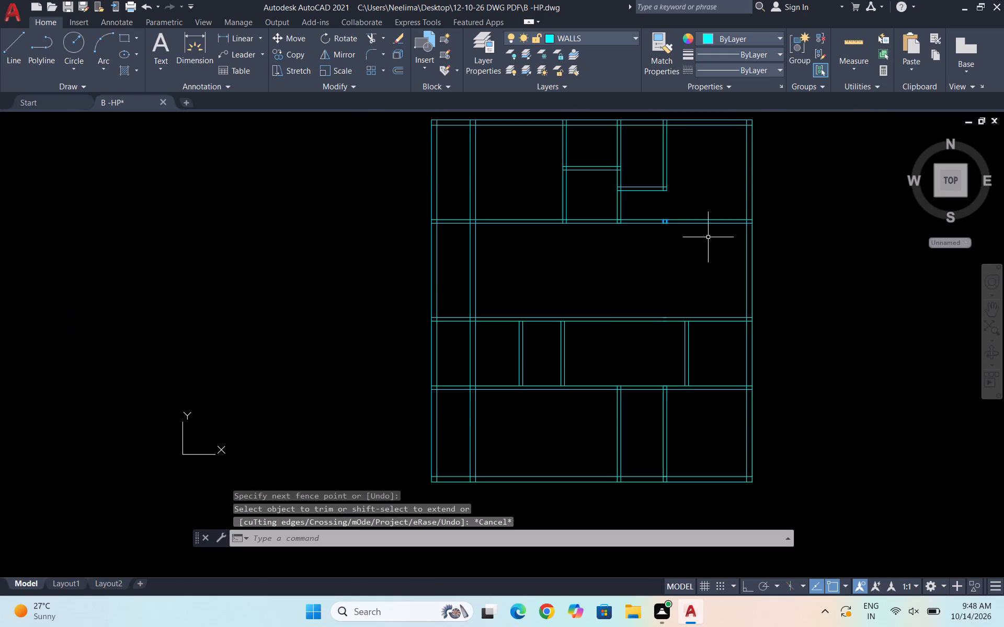
Quick-measure the spaces on either side of the 8' room's partition, between the second and third cross walls.
{"action": "left_click_drag", "start_coordinate": [851, 67], "coordinate": [853, 102]}
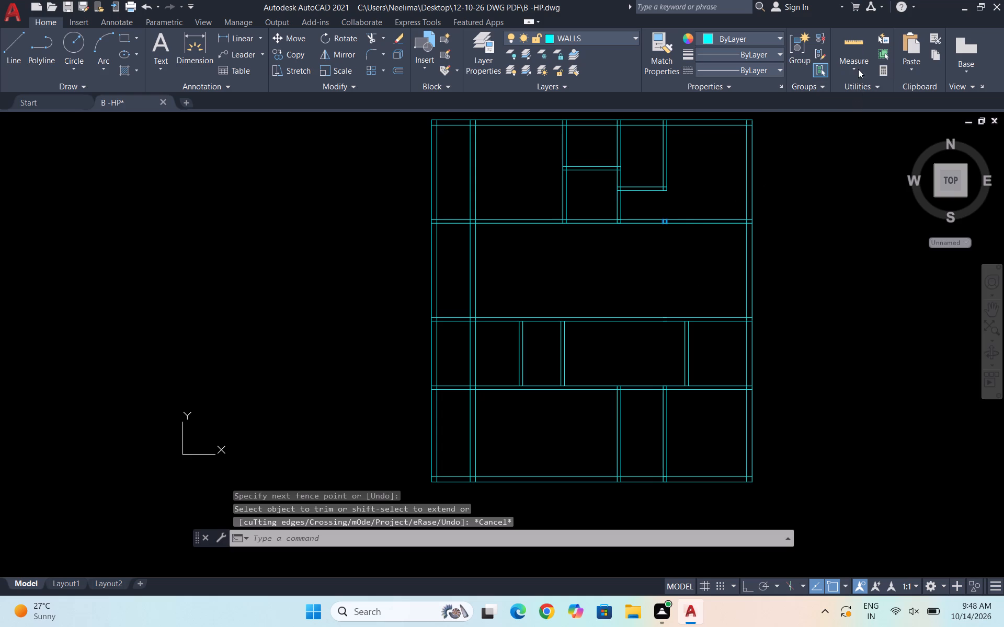
{"action": "left_click", "coordinate": [858, 69]}
{"action": "left_click", "coordinate": [868, 101]}
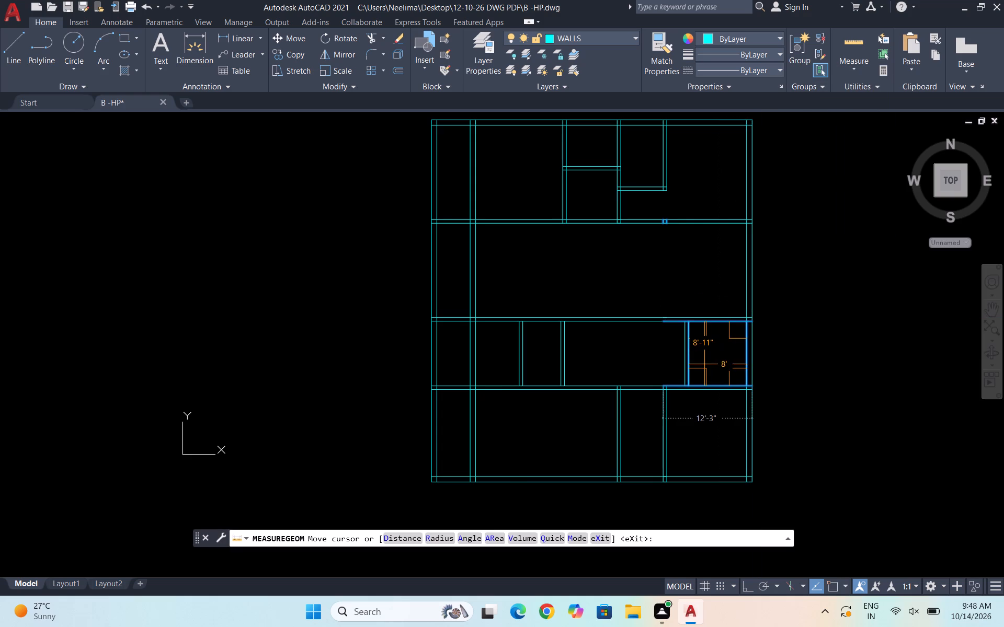
{"action": "scroll", "coordinate": [709, 362], "scroll_direction": "up", "scroll_amount": 2}
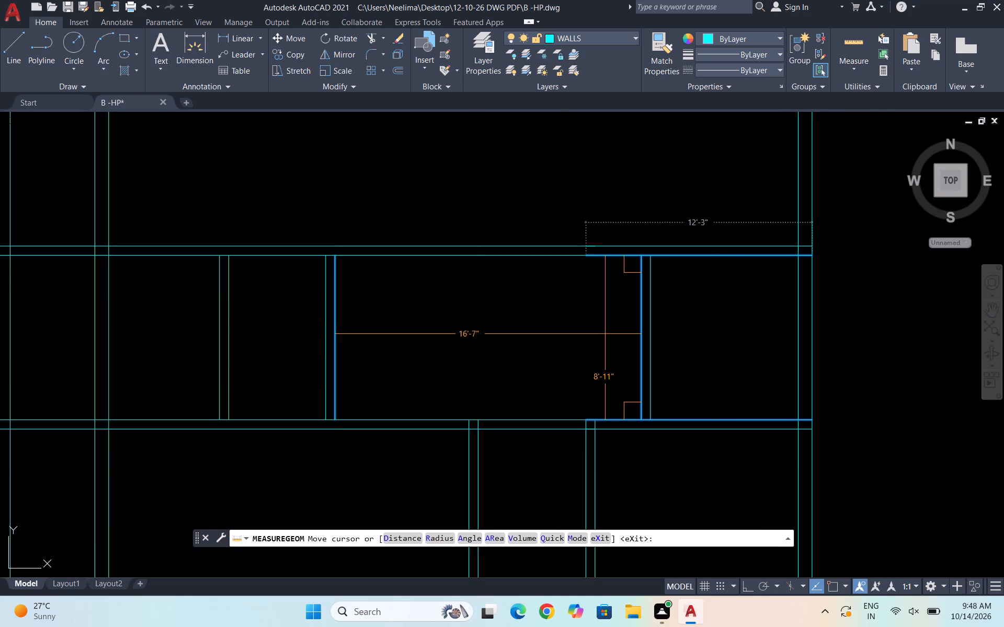
{"action": "key", "text": "Escape"}
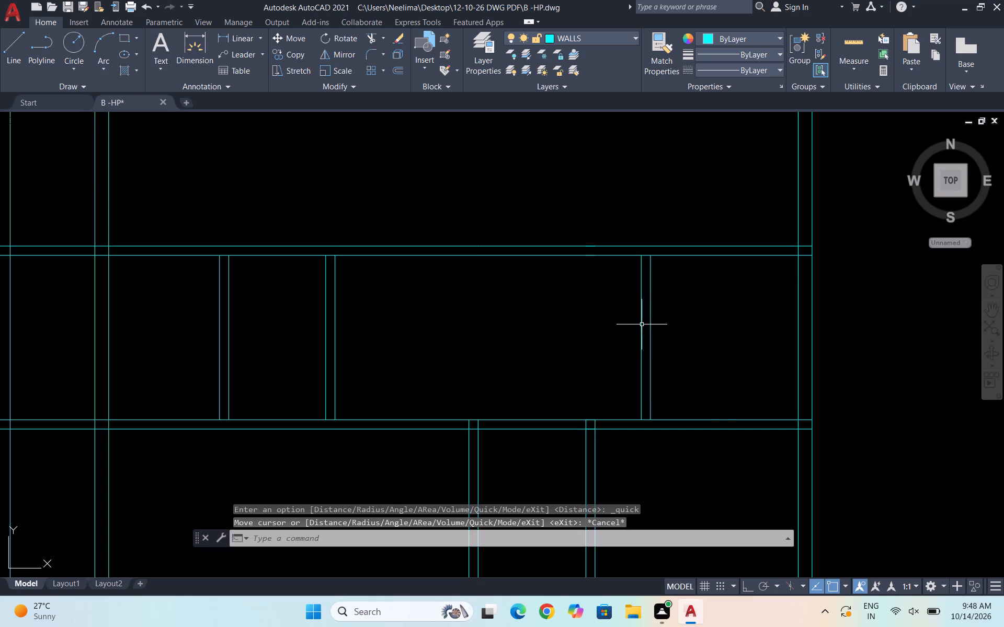
Offset the far line of the 8' room's partition 5' away from the right exterior wall, and offset the copy another 6".
{"action": "key", "text": "o"}
{"action": "key", "text": "Return"}
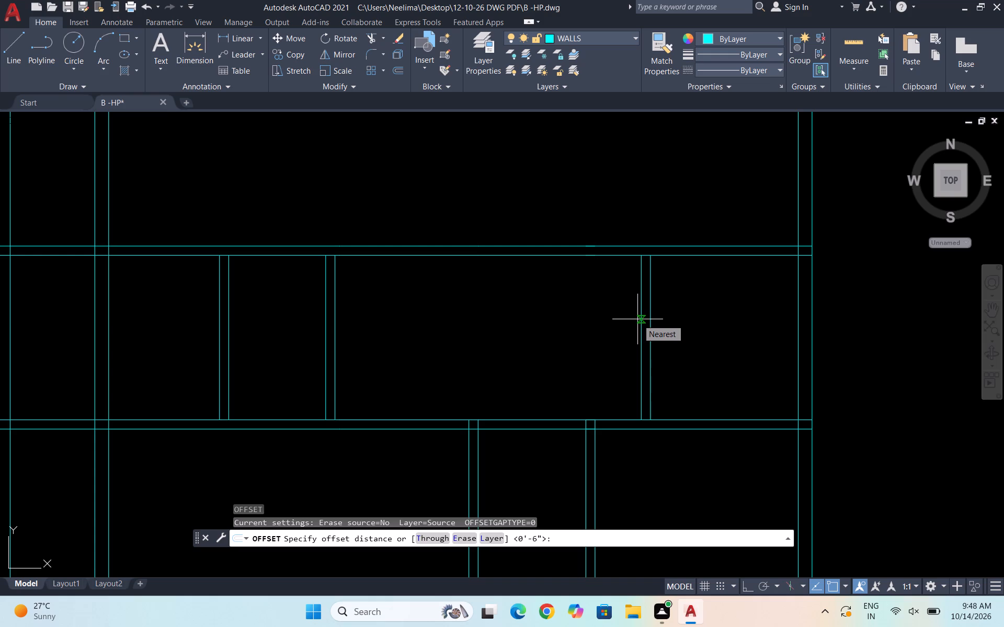
{"action": "key", "text": "5"}
{"action": "key", "text": "apostrophe"}
{"action": "key", "text": "Return"}
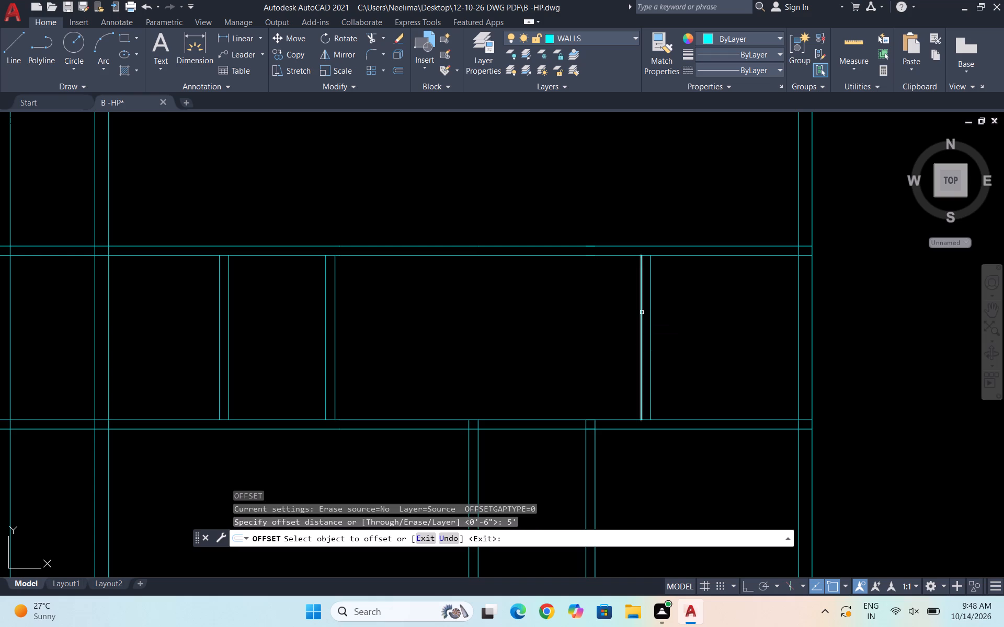
{"action": "left_click", "coordinate": [642, 312]}
{"action": "left_click", "coordinate": [507, 317]}
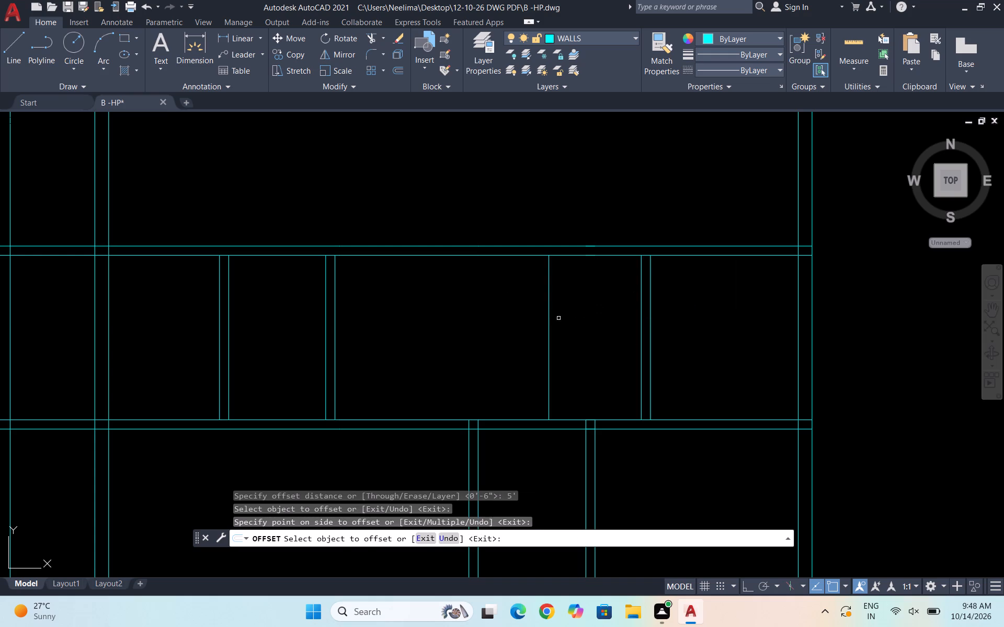
{"action": "left_click", "coordinate": [550, 312]}
{"action": "type", "text": "6\""}
{"action": "key", "text": "Return"}
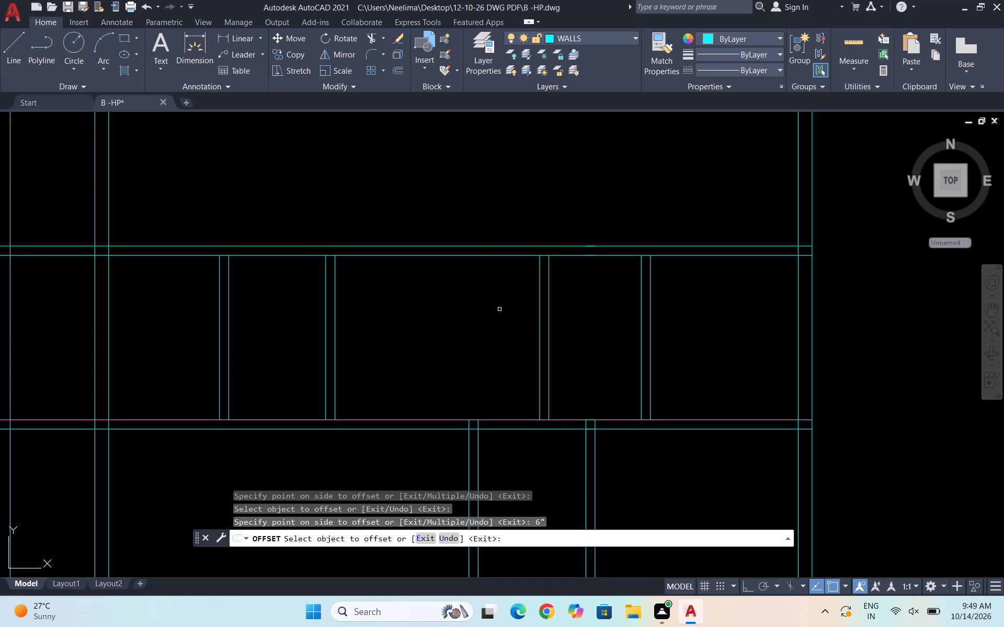
{"action": "key", "text": "Escape"}
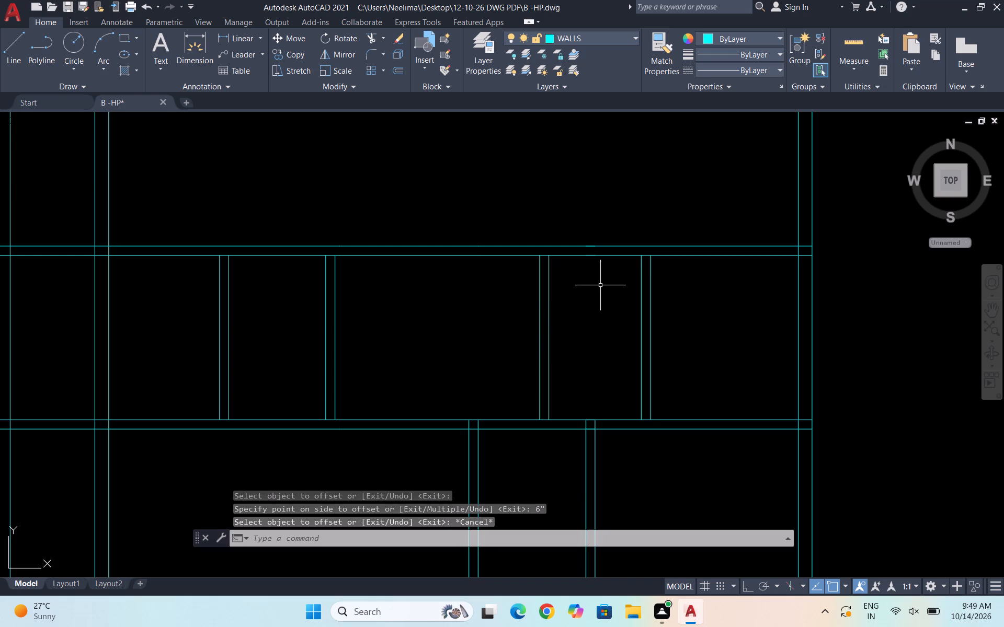
Extend all four lines of the two rightmost partitions through to the upper line of the second cross wall.
{"action": "type", "text": "EX"}
{"action": "key", "text": "Return"}
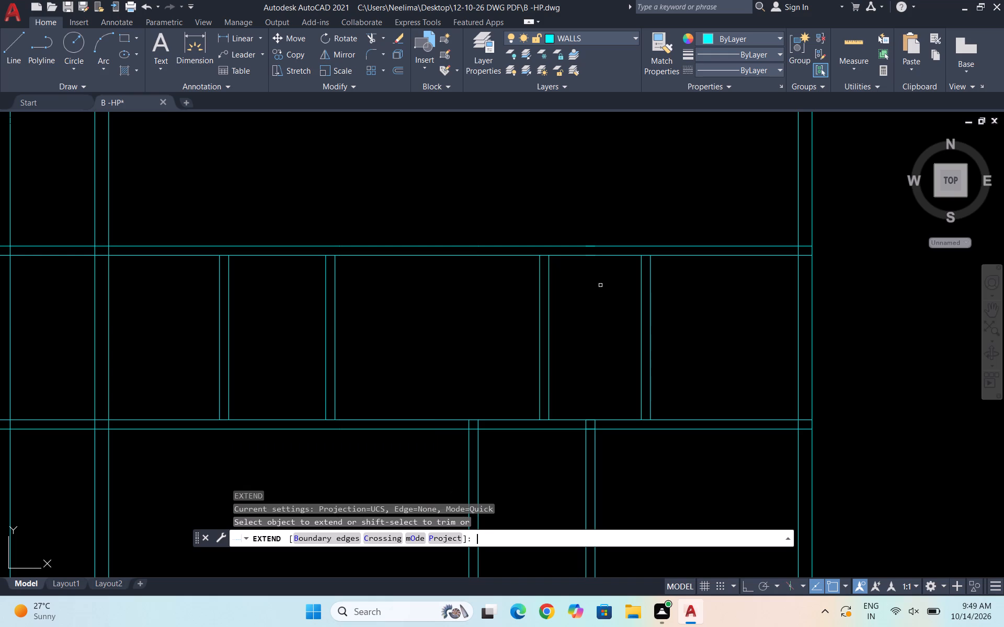
{"action": "left_click_drag", "start_coordinate": [503, 333], "coordinate": [698, 317]}
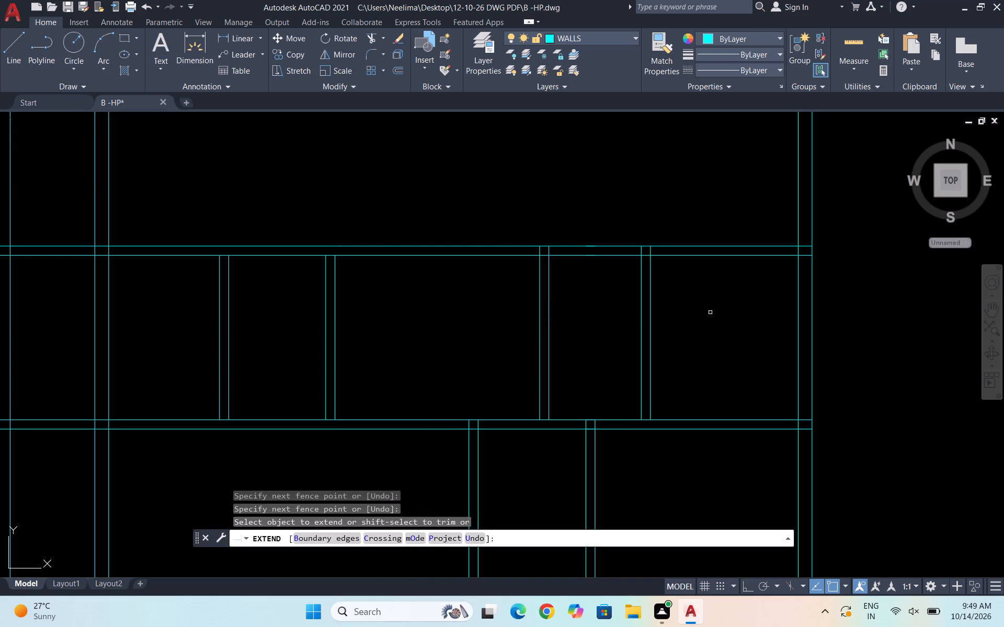
{"action": "key", "text": "Escape"}
Trim the second cross wall's lower line across the 5' room and the 8' room beside the right exterior wall.
{"action": "type", "text": "TR"}
{"action": "key", "text": "Return"}
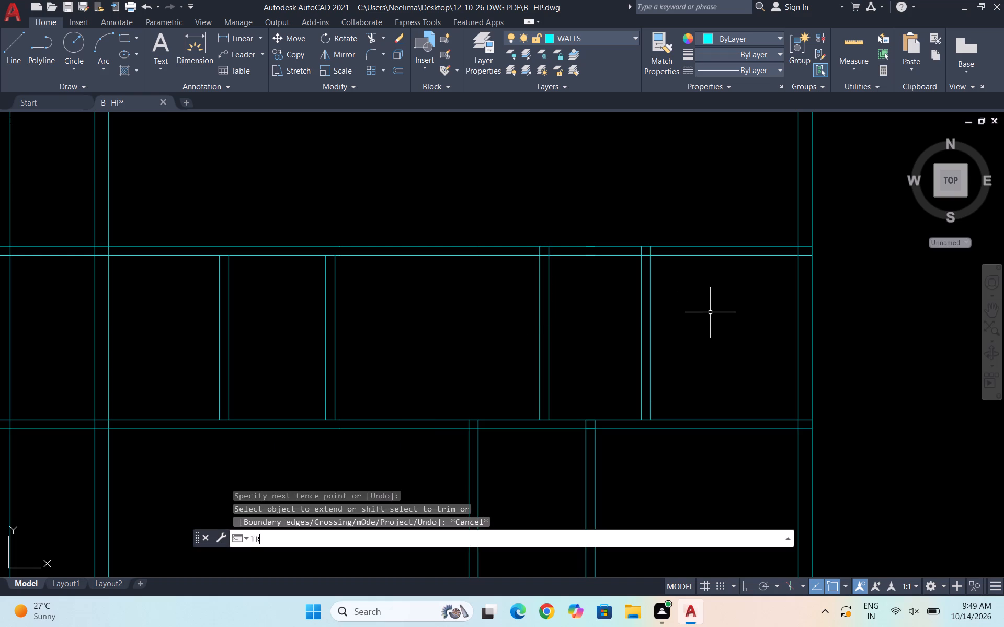
{"action": "left_click", "coordinate": [611, 256]}
{"action": "left_click", "coordinate": [586, 257]}
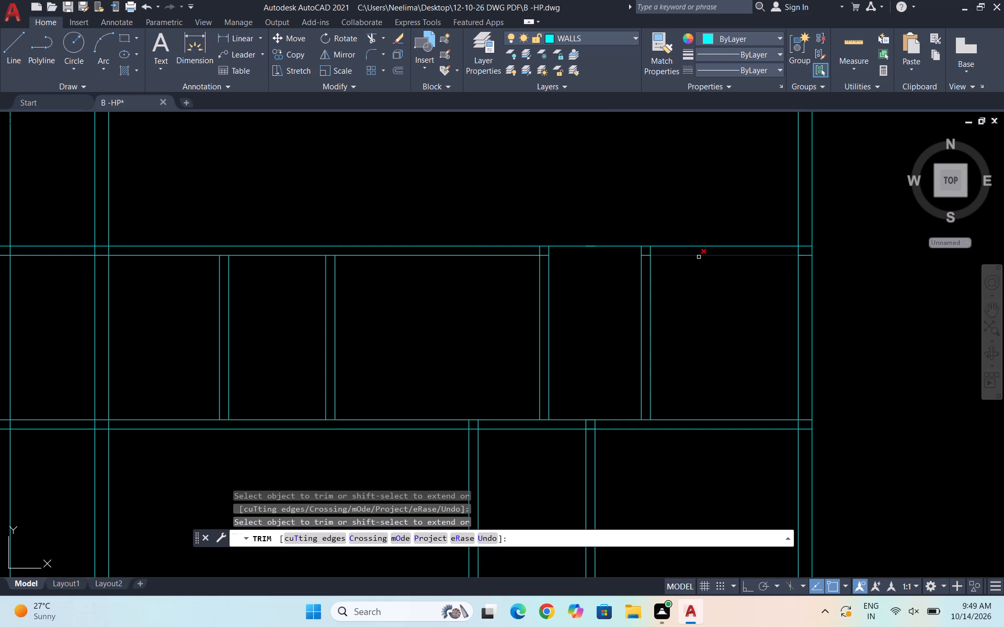
{"action": "left_click", "coordinate": [699, 257]}
{"action": "key", "text": "Escape"}
{"action": "key", "text": "Escape"}
Redraw the second cross wall's lower line as separate segments across the 5' room and the 8' room.
{"action": "key", "text": "l"}
{"action": "key", "text": "Return"}
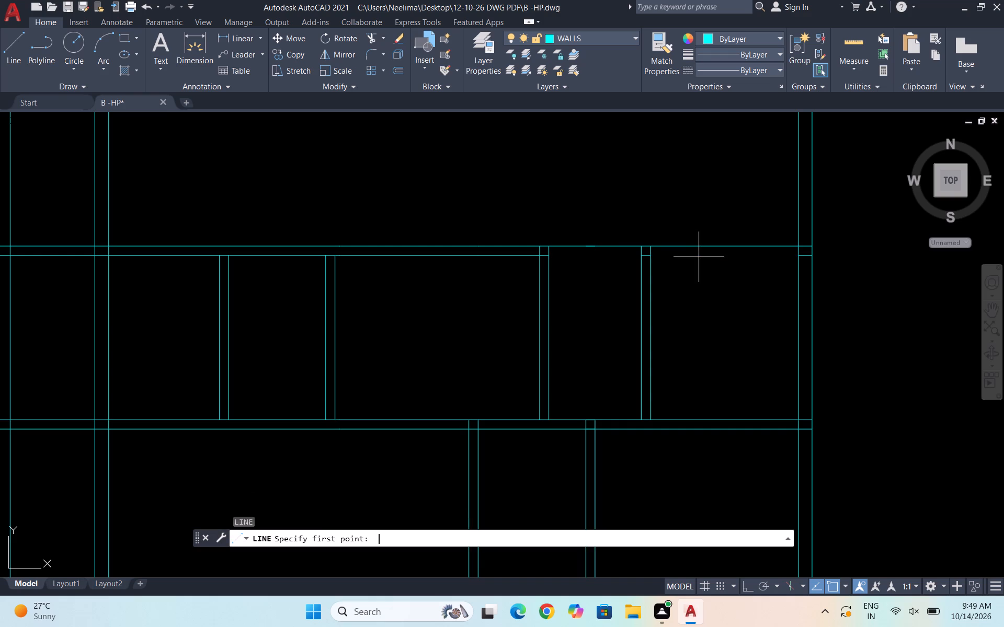
{"action": "left_click", "coordinate": [550, 256]}
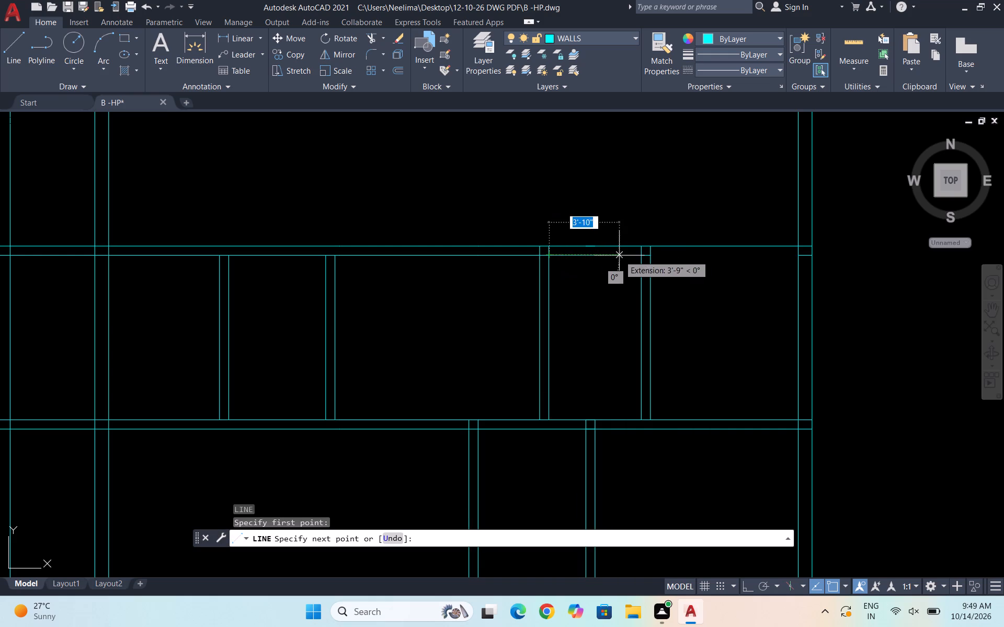
{"action": "left_click", "coordinate": [644, 258]}
{"action": "key", "text": "Escape"}
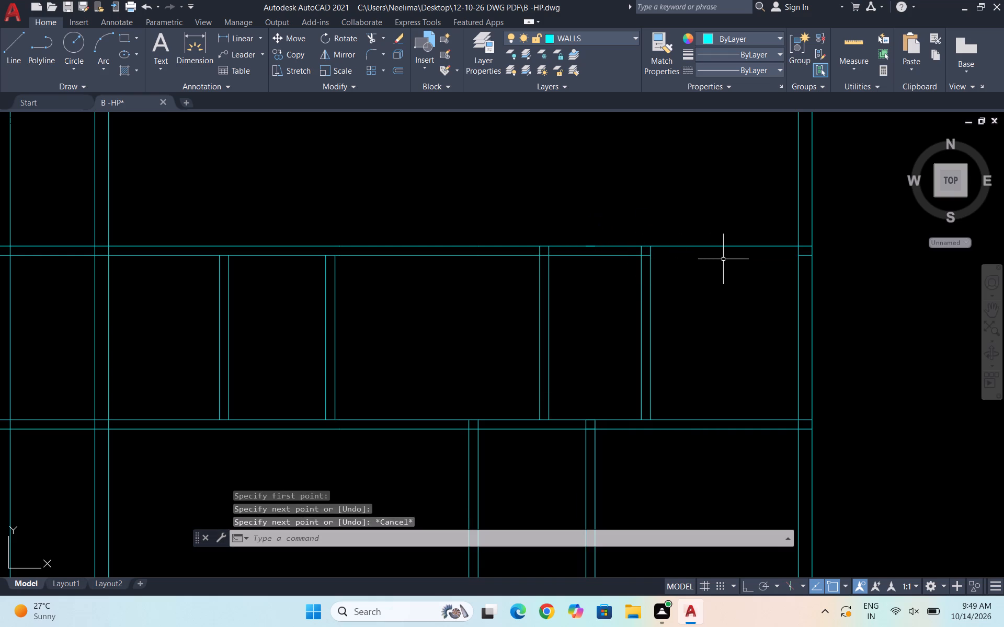
{"action": "key", "text": "space"}
{"action": "left_click", "coordinate": [651, 257]}
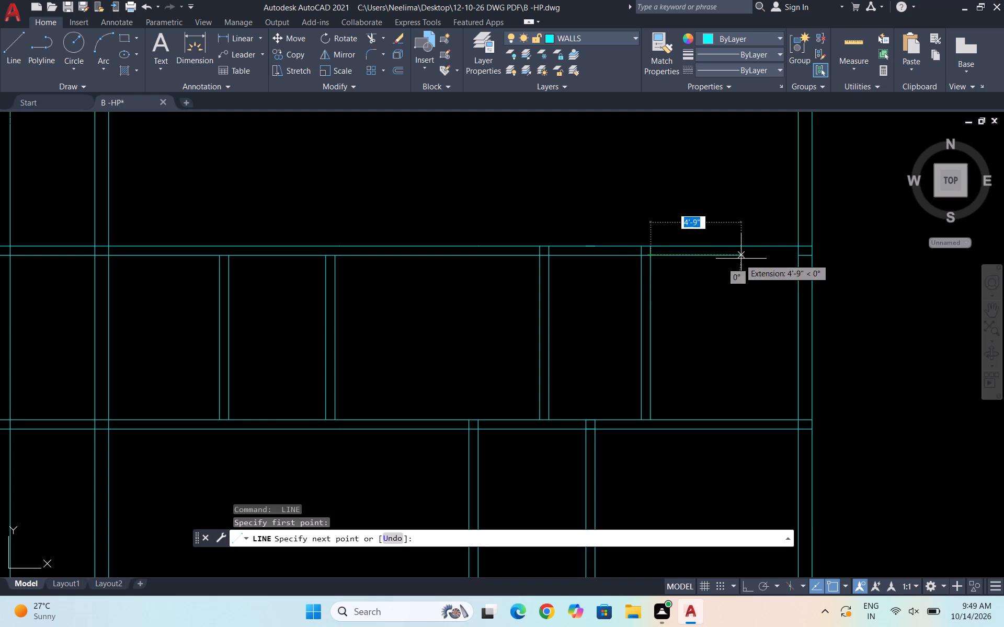
{"action": "left_click", "coordinate": [798, 254]}
{"action": "key", "text": "Escape"}
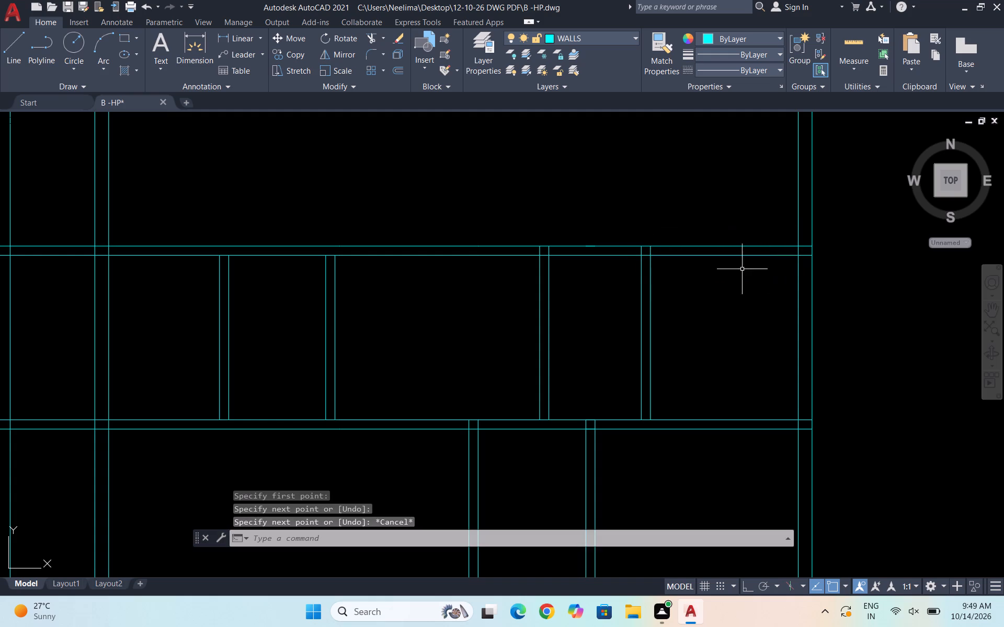
Offset the second cross wall's lower line segments 4'6" downward in both the 5' room and the 8' room.
{"action": "key", "text": "o"}
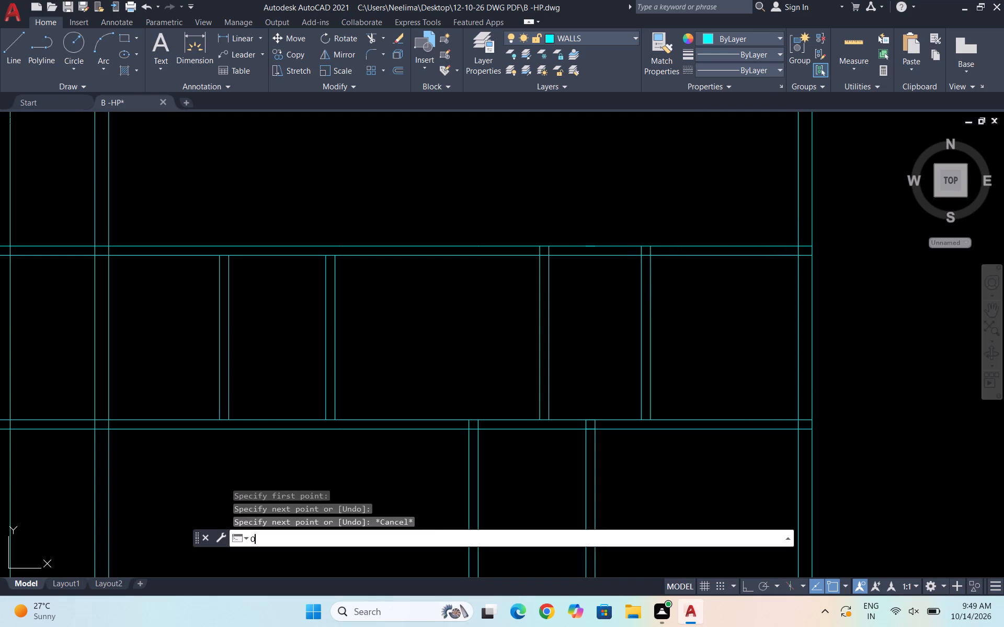
{"action": "key", "text": "Return"}
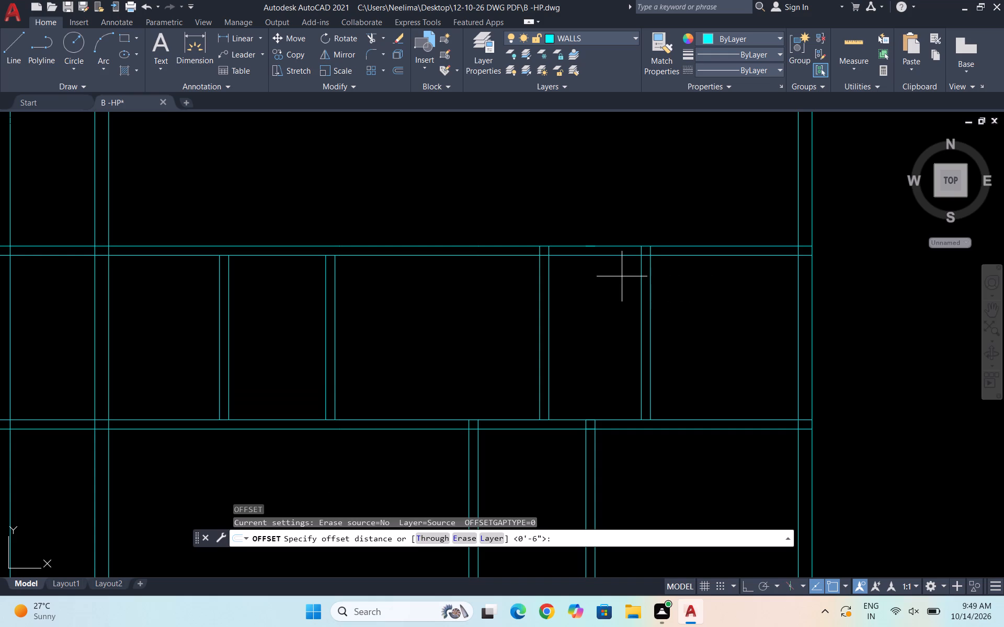
{"action": "type", "text": "4'6\""}
{"action": "key", "text": "Return"}
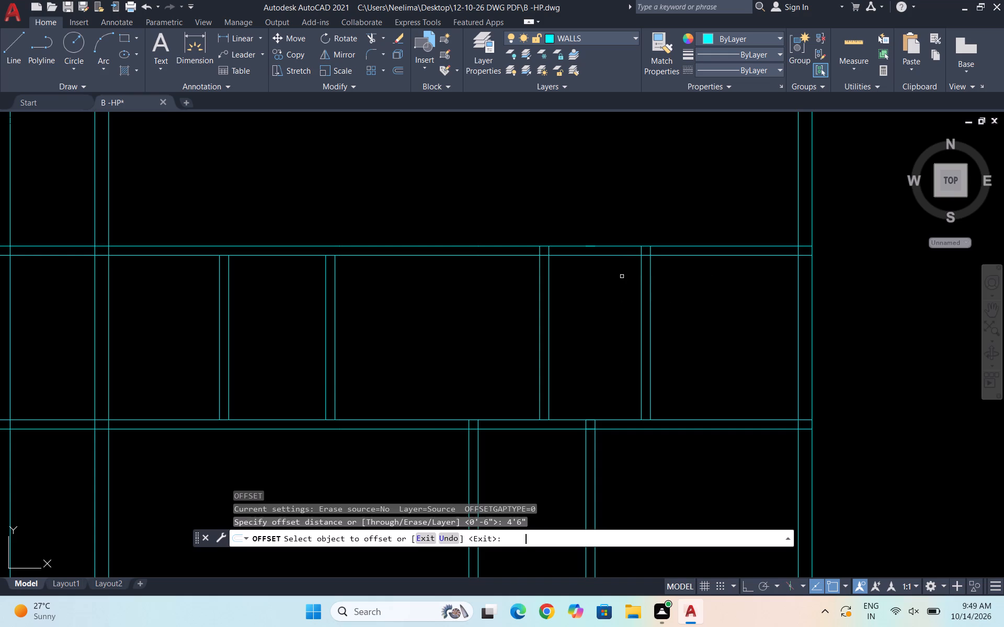
{"action": "left_click", "coordinate": [622, 253]}
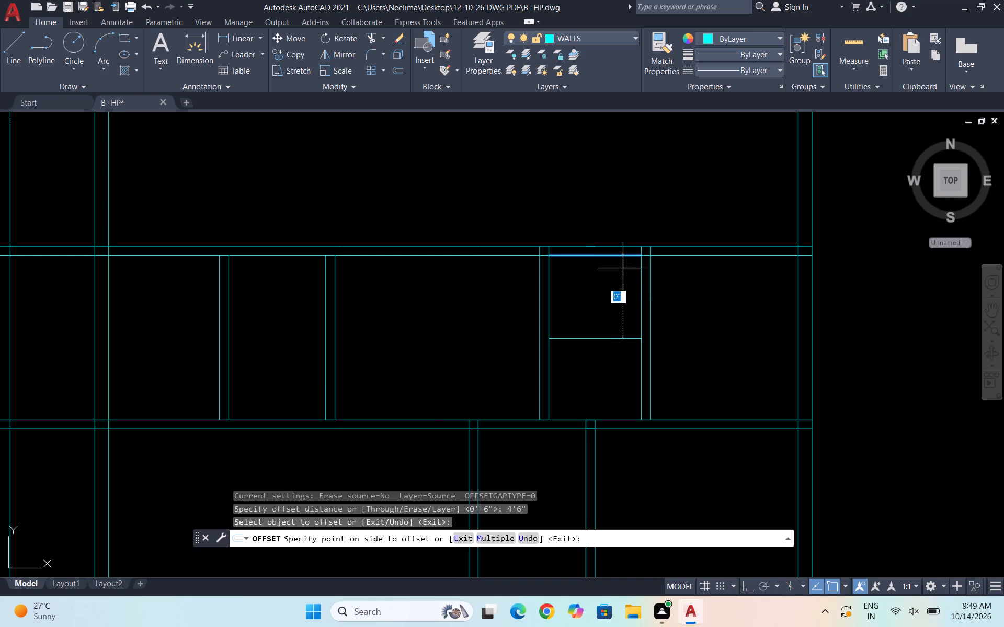
{"action": "left_click", "coordinate": [617, 296]}
{"action": "left_click", "coordinate": [703, 256]}
{"action": "left_click", "coordinate": [700, 291]}
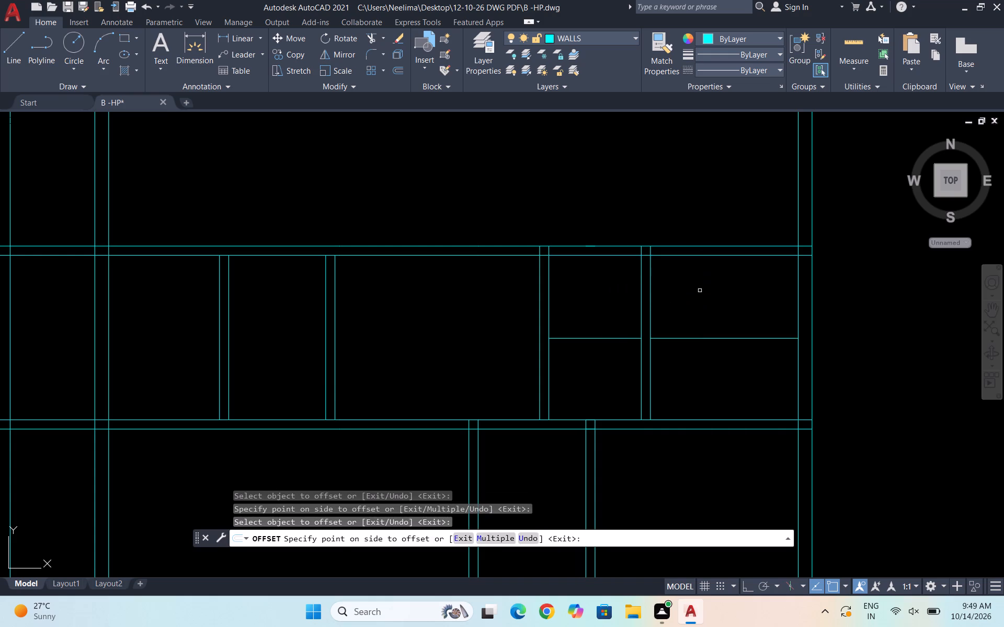
Offset both new lines another 6" downward to form the double-line wall across the 5' and 8' rooms.
{"action": "left_click", "coordinate": [603, 337]}
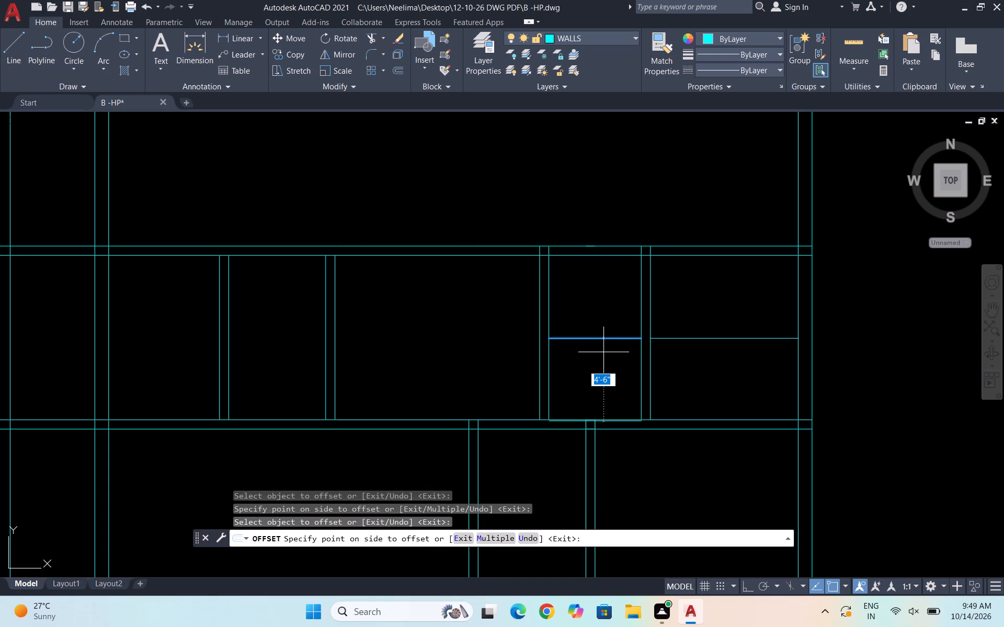
{"action": "type", "text": "6\""}
{"action": "key", "text": "Return"}
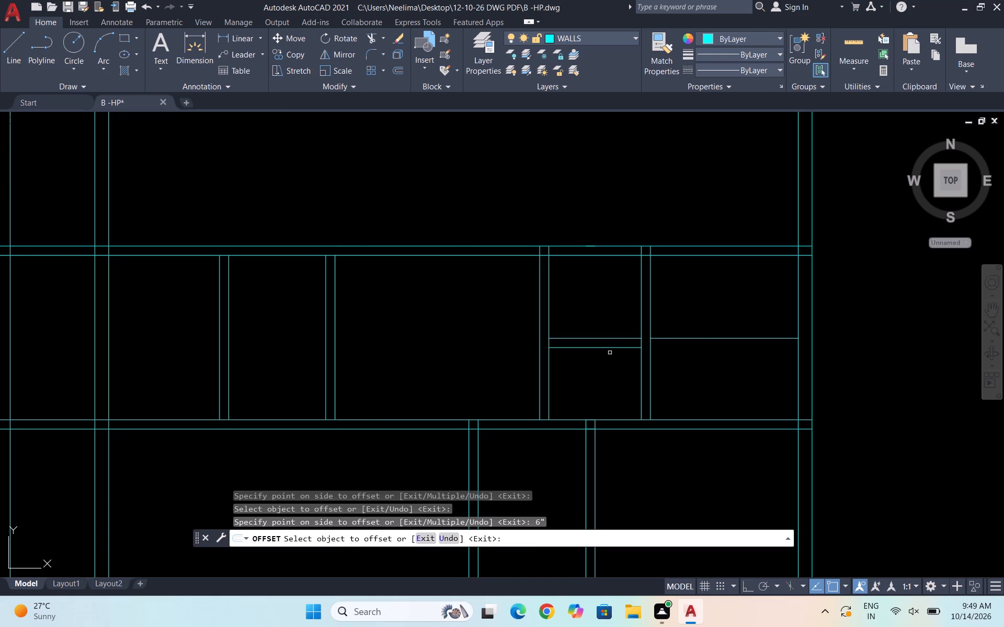
{"action": "left_click", "coordinate": [699, 339]}
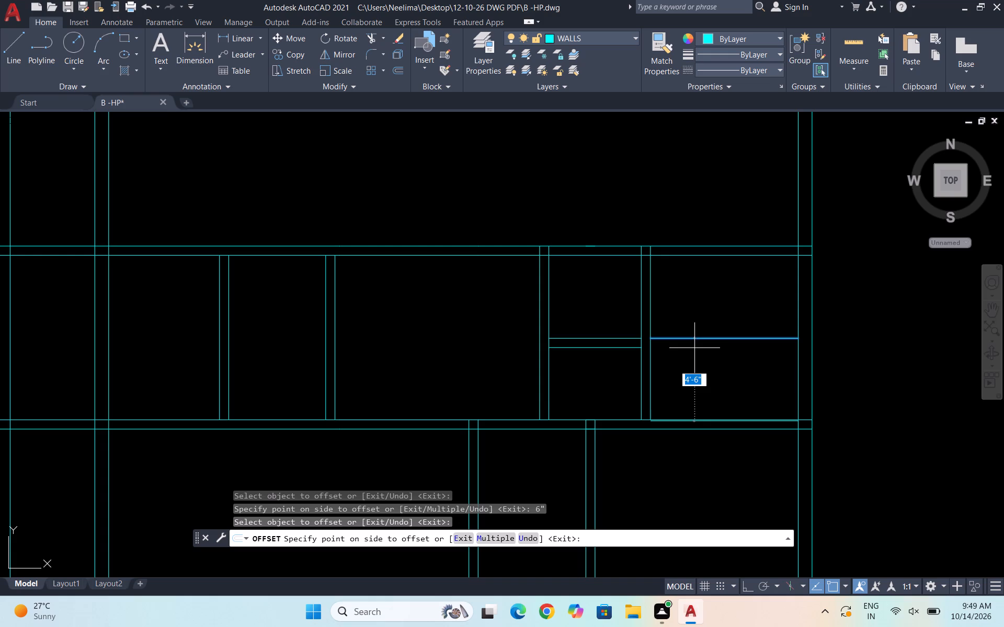
{"action": "type", "text": "6\""}
{"action": "key", "text": "Return"}
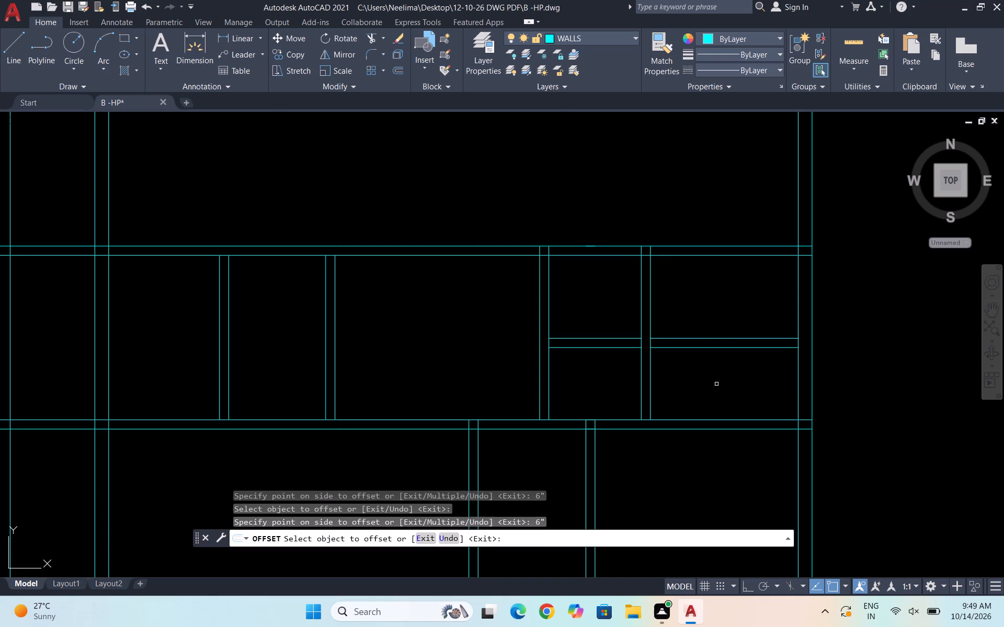
{"action": "scroll", "coordinate": [716, 384], "scroll_direction": "down", "scroll_amount": 1}
{"action": "key", "text": "Escape"}
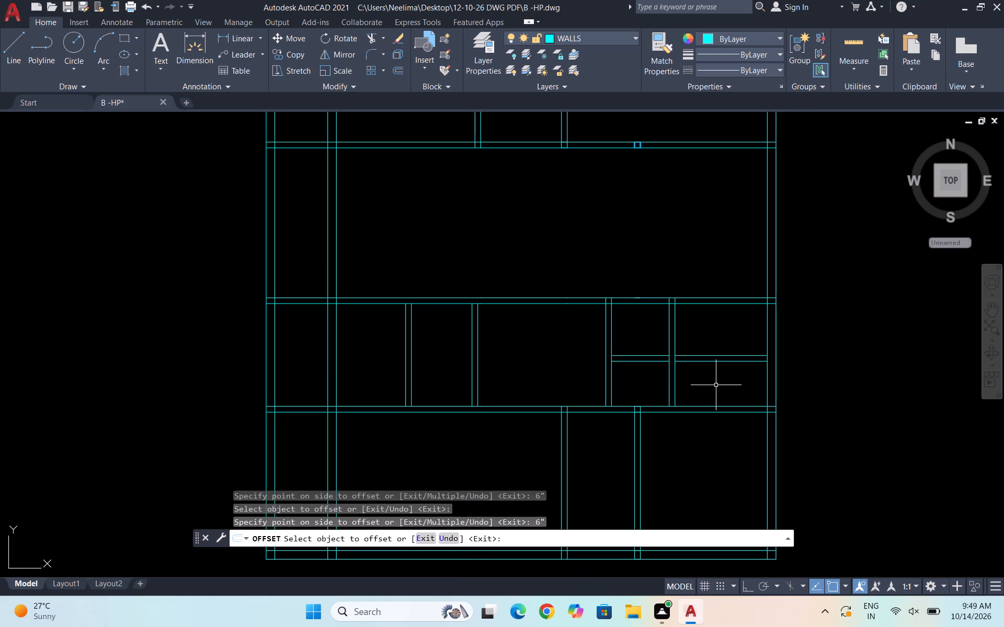
Extend the new horizontal wall lines through both partitions and out to the right exterior wall's outer line.
{"action": "type", "text": "EX"}
{"action": "key", "text": "Return"}
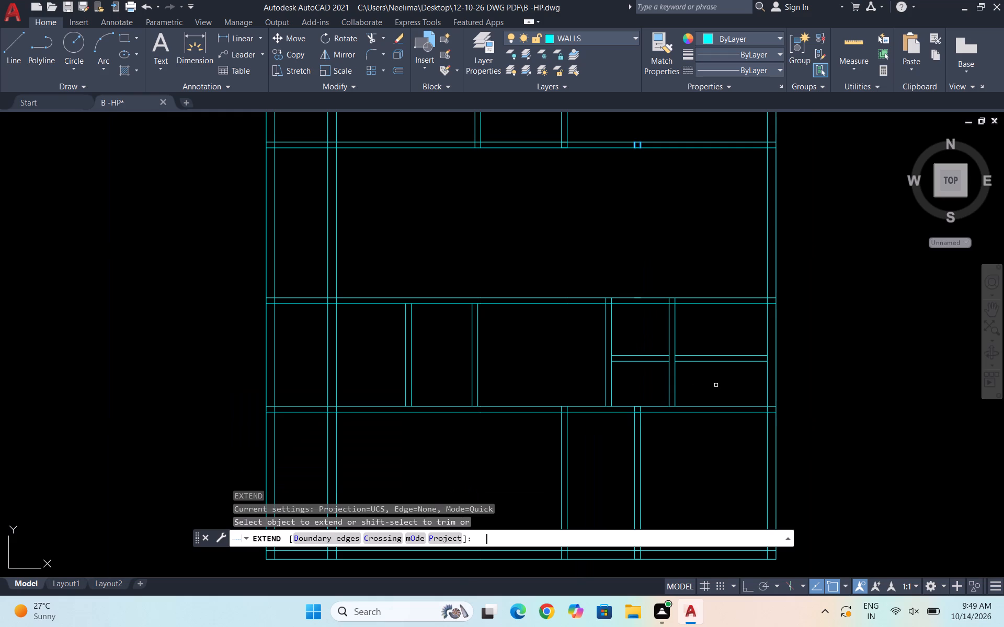
{"action": "left_click_drag", "start_coordinate": [697, 344], "coordinate": [699, 370]}
{"action": "left_click_drag", "start_coordinate": [642, 349], "coordinate": [642, 368]}
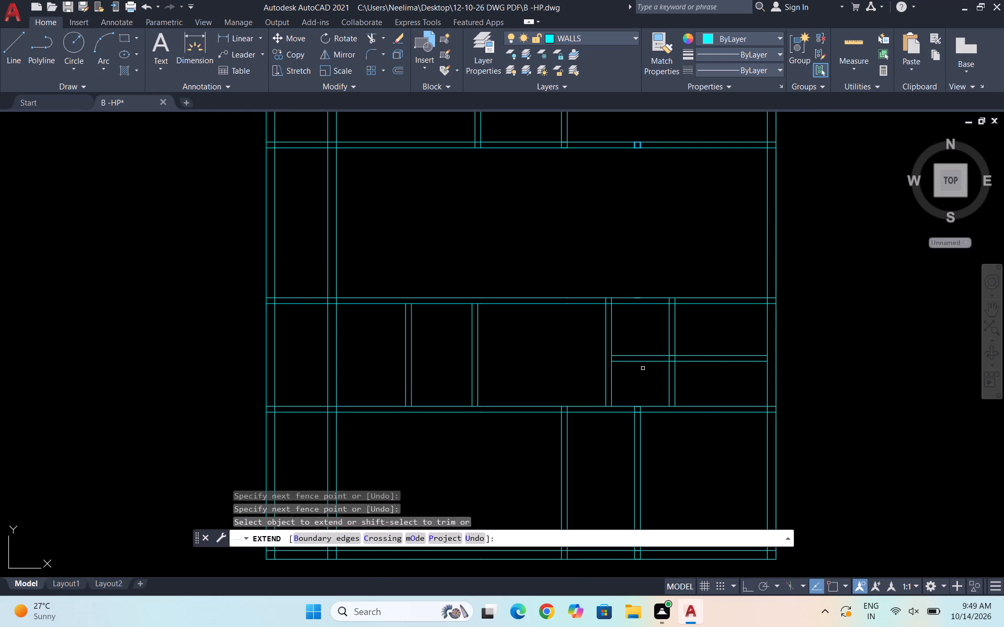
{"action": "left_click_drag", "start_coordinate": [639, 373], "coordinate": [645, 352]}
{"action": "left_click_drag", "start_coordinate": [644, 345], "coordinate": [647, 373]}
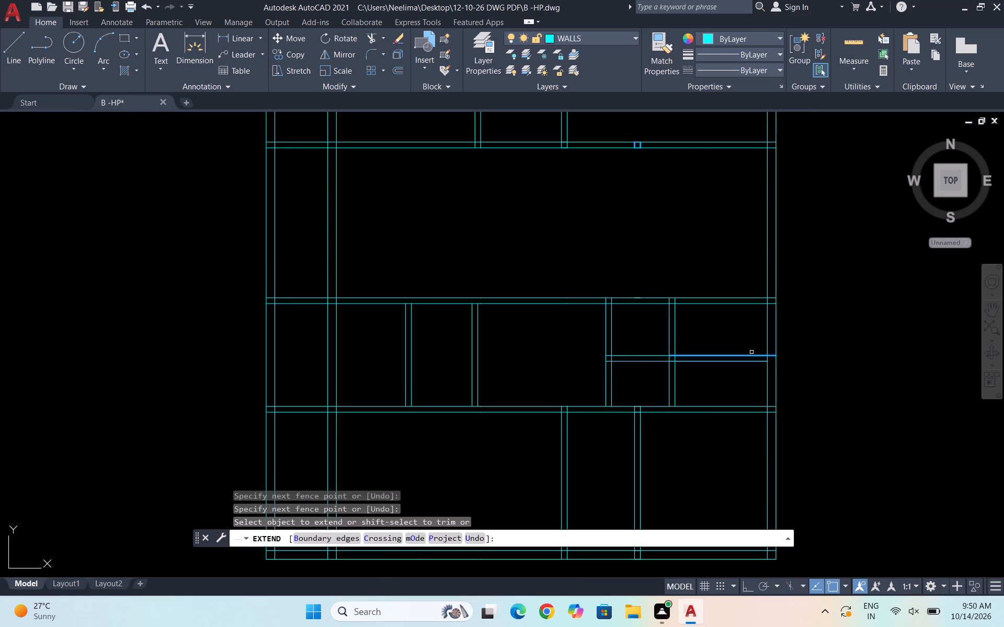
{"action": "left_click_drag", "start_coordinate": [747, 345], "coordinate": [751, 371]}
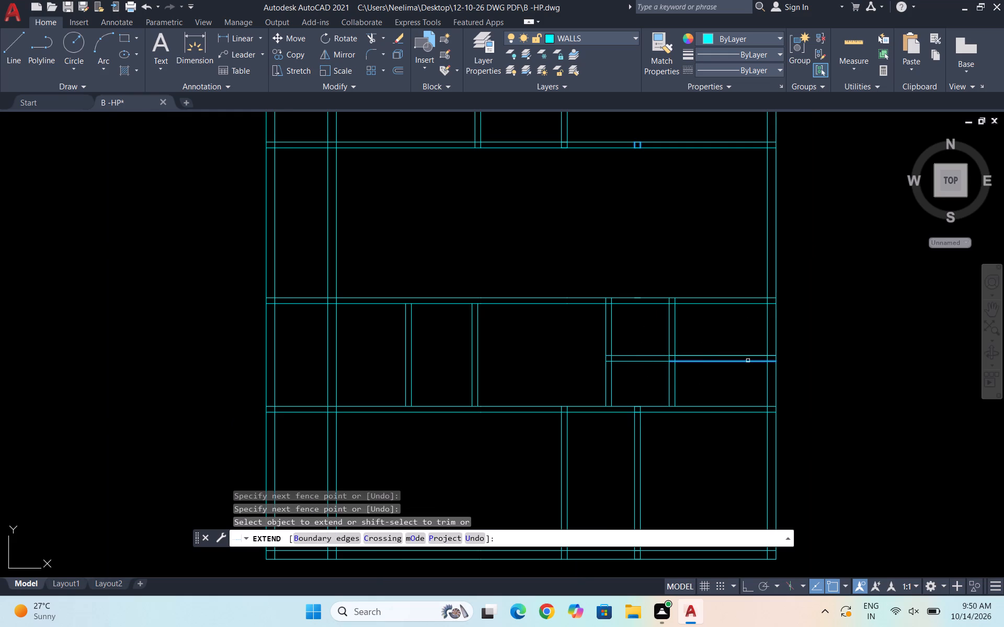
{"action": "scroll", "coordinate": [747, 360], "scroll_direction": "down", "scroll_amount": 1}
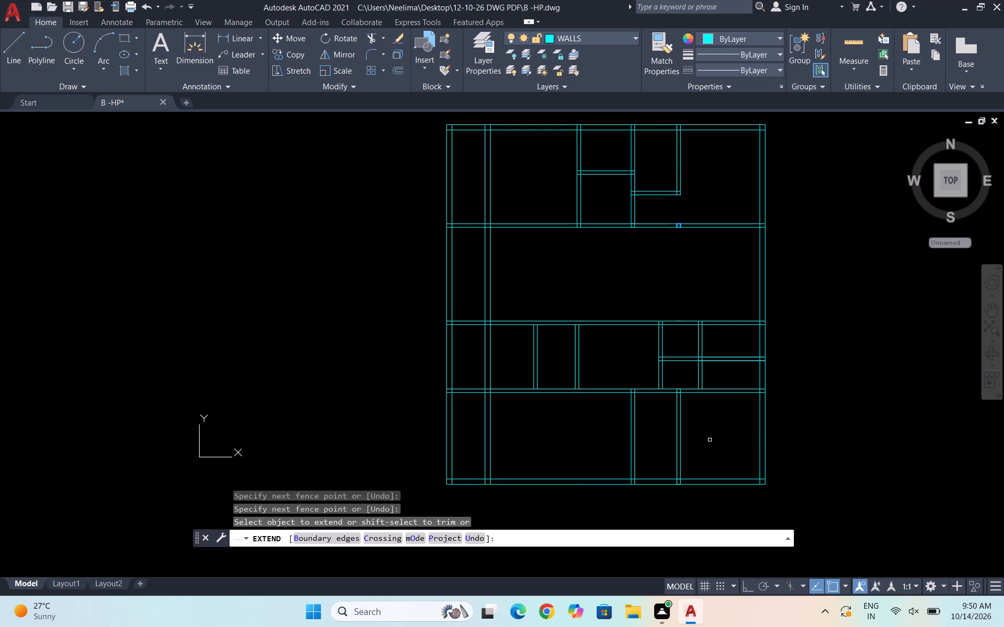
{"action": "key", "text": "Escape"}
Trim away both rightmost partitions between the new horizontal wall and the third cross wall.
{"action": "type", "text": "TR"}
{"action": "key", "text": "Return"}
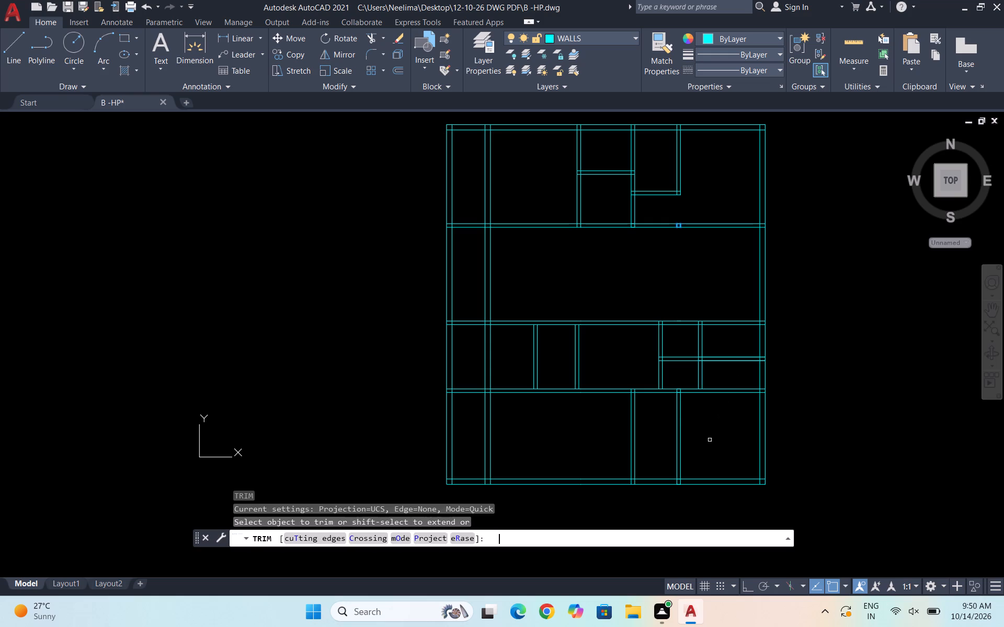
{"action": "scroll", "coordinate": [709, 378], "scroll_direction": "up", "scroll_amount": 2}
{"action": "left_click_drag", "start_coordinate": [659, 379], "coordinate": [714, 372]}
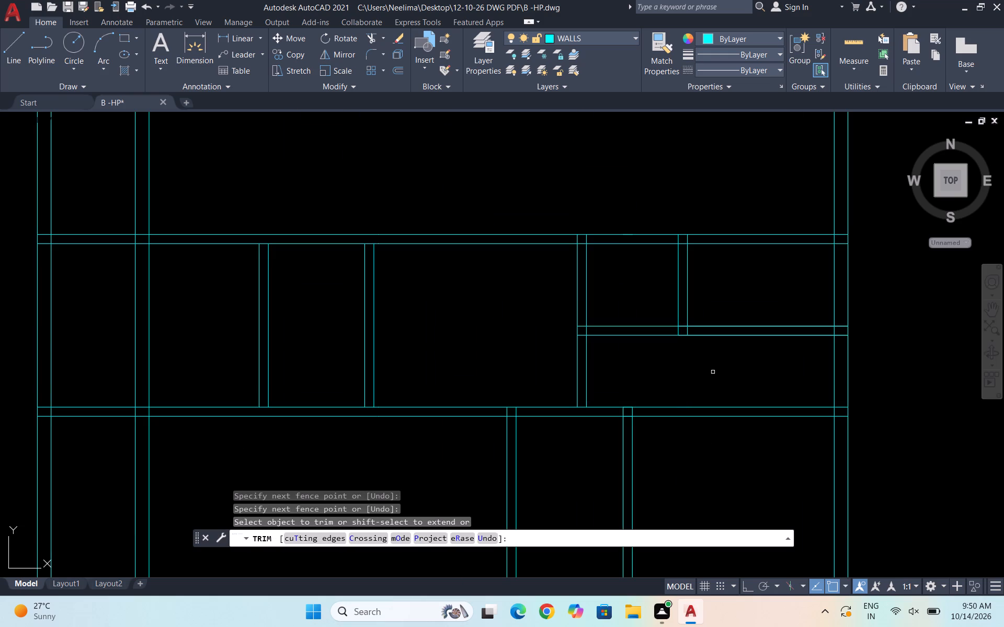
{"action": "left_click_drag", "start_coordinate": [578, 377], "coordinate": [689, 363]}
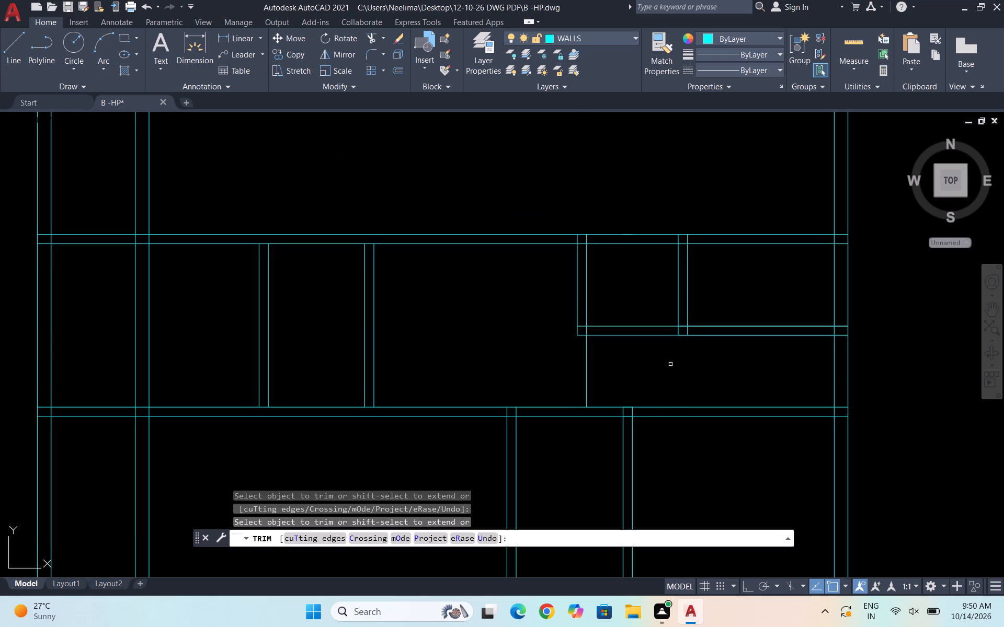
{"action": "left_click_drag", "start_coordinate": [670, 364], "coordinate": [569, 377]}
{"action": "key", "text": "Escape"}
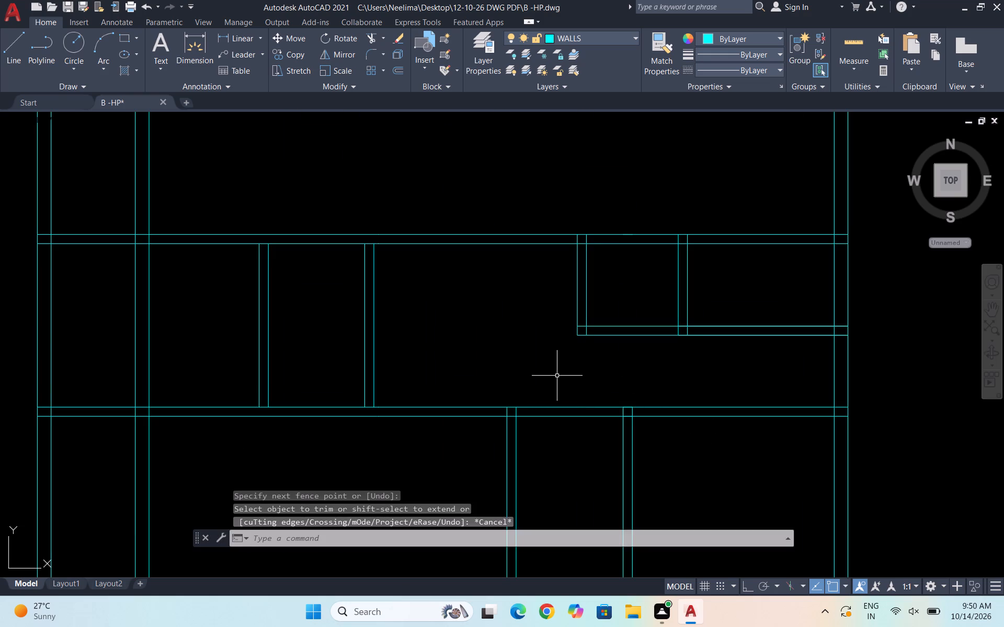
Offset the new horizontal wall's lower line 11'5" downward, and offset the copy another 6".
{"action": "key", "text": "o"}
{"action": "key", "text": "Return"}
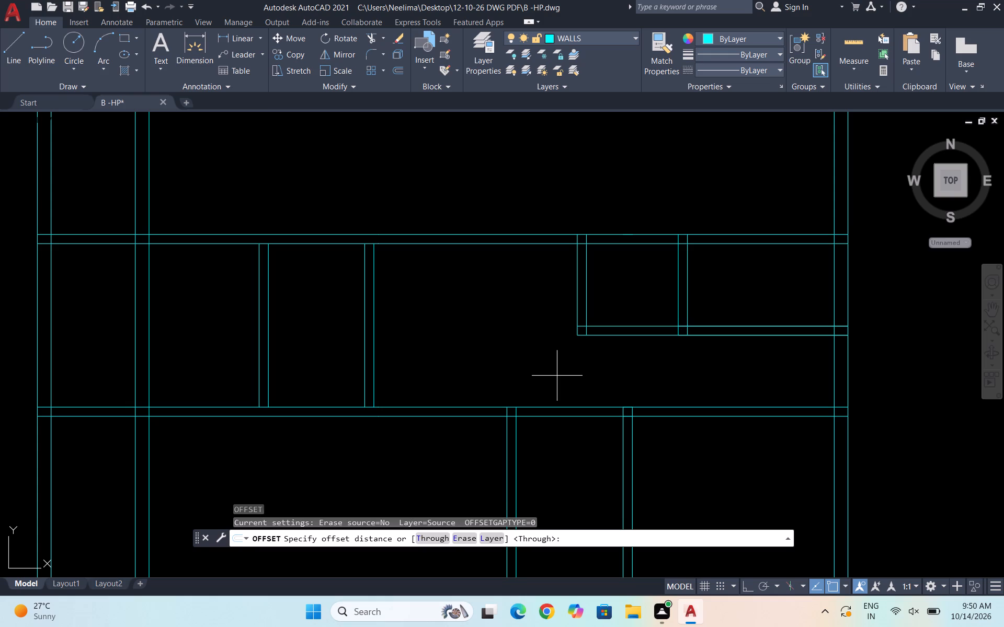
{"action": "type", "text": "11'5\""}
{"action": "key", "text": "Return"}
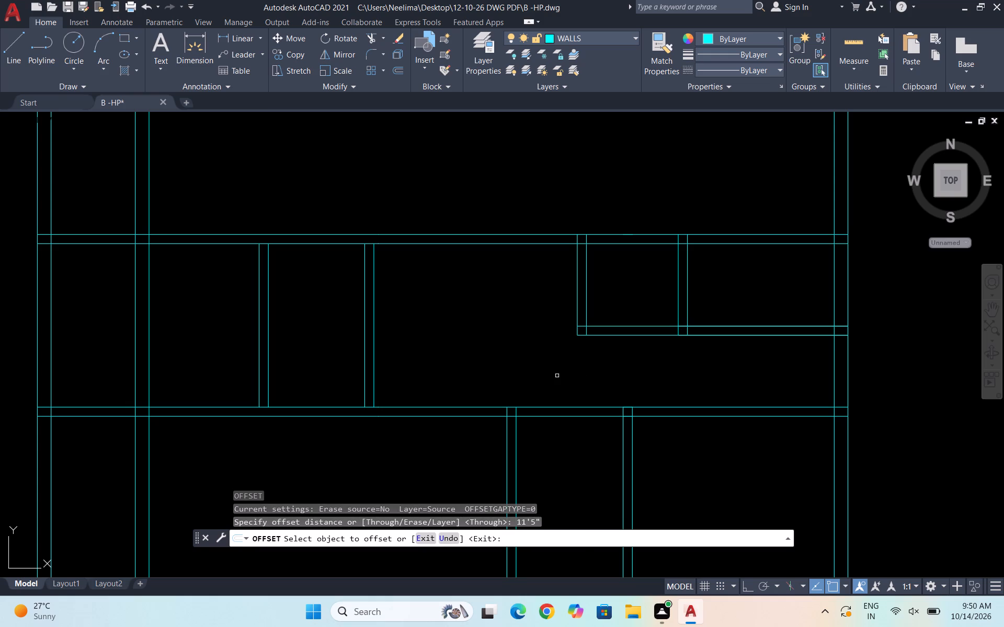
{"action": "left_click", "coordinate": [669, 335]}
{"action": "scroll", "coordinate": [695, 338], "scroll_direction": "down", "scroll_amount": 1}
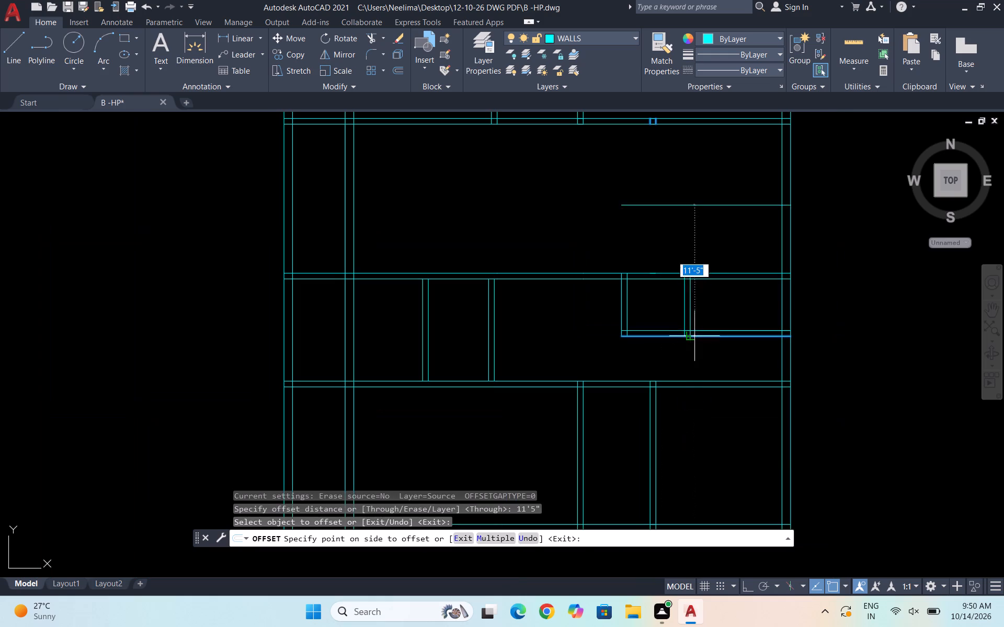
{"action": "left_click", "coordinate": [685, 420]}
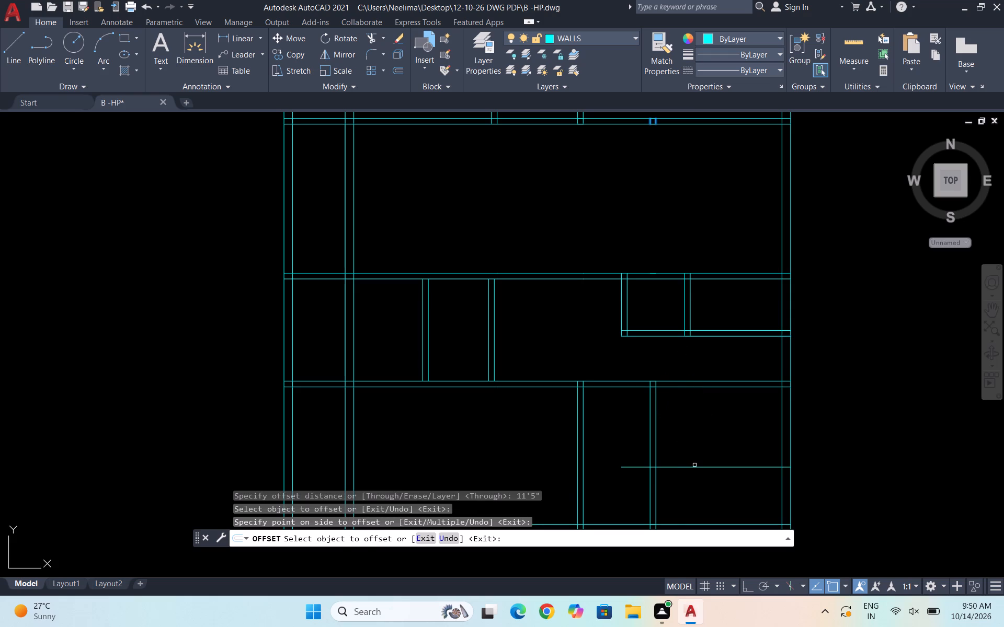
{"action": "left_click", "coordinate": [695, 466]}
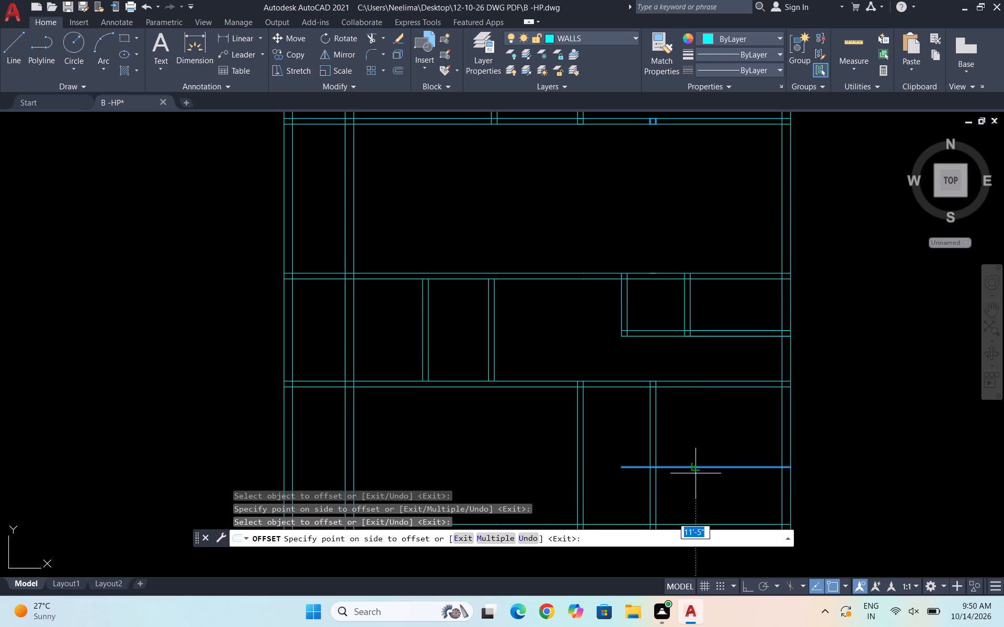
{"action": "type", "text": "6\""}
{"action": "key", "text": "Return"}
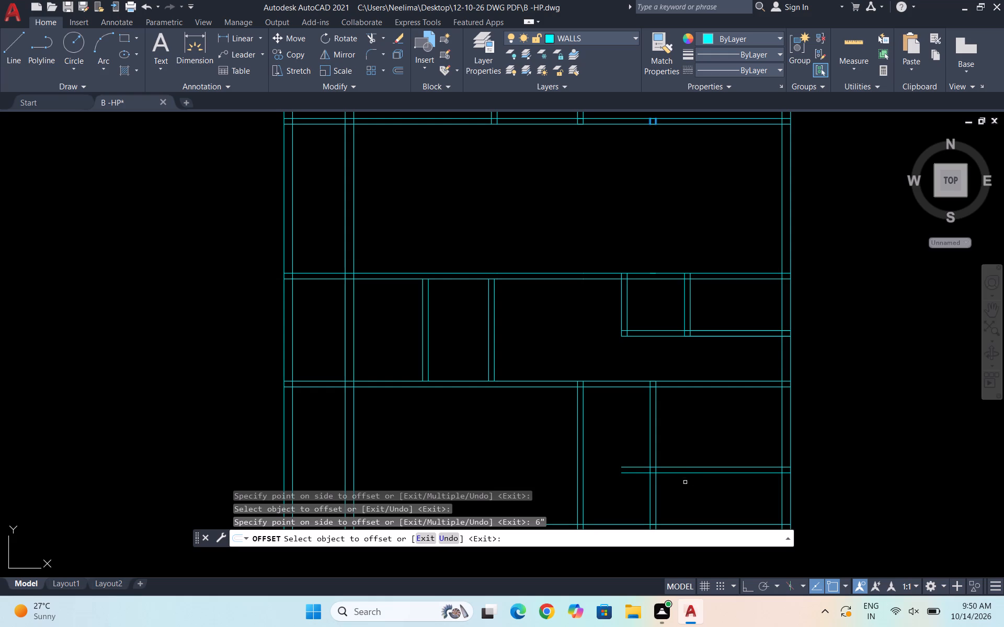
{"action": "scroll", "coordinate": [696, 484], "scroll_direction": "up", "scroll_amount": 1}
{"action": "key", "text": "Escape"}
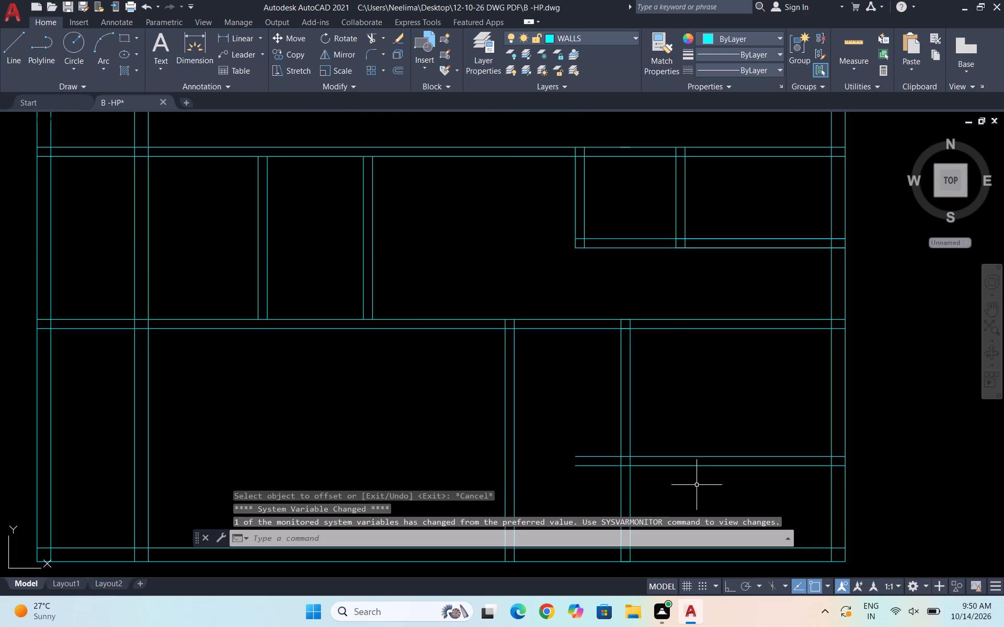
Trim the new lower wall back to the rightmost lower partition, and cut the third cross wall between that partition and the right exterior wall.
{"action": "type", "text": "TR"}
{"action": "key", "text": "Return"}
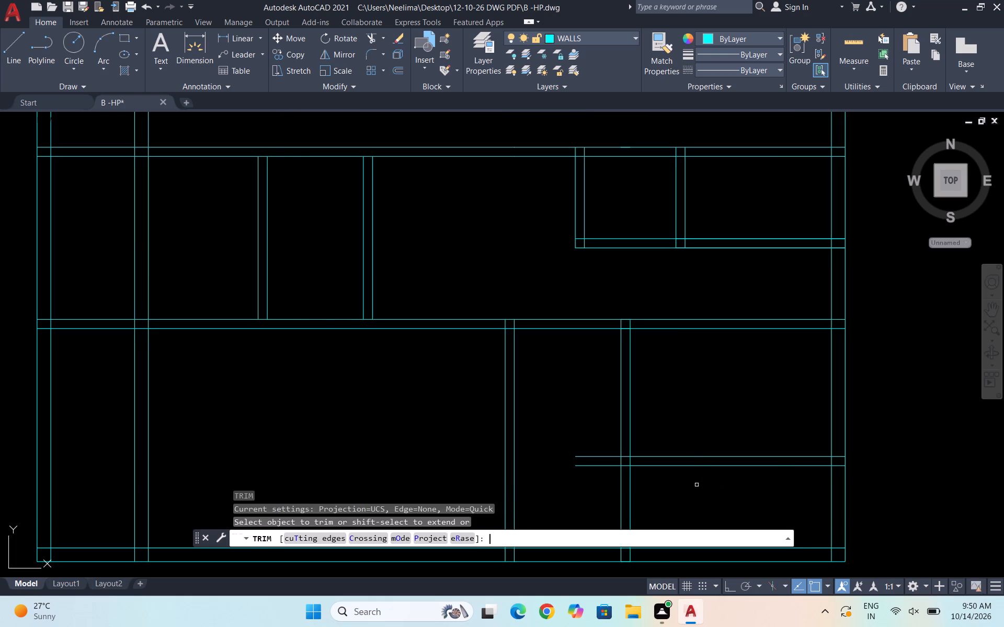
{"action": "left_click_drag", "start_coordinate": [596, 440], "coordinate": [598, 491]}
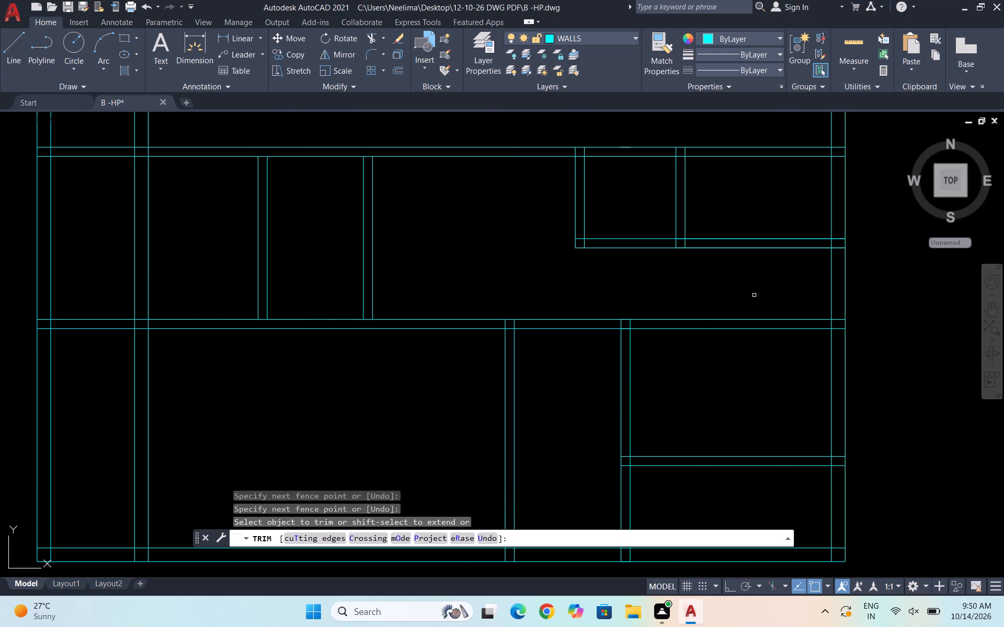
{"action": "left_click_drag", "start_coordinate": [743, 312], "coordinate": [749, 375]}
{"action": "scroll", "coordinate": [712, 325], "scroll_direction": "down", "scroll_amount": 2}
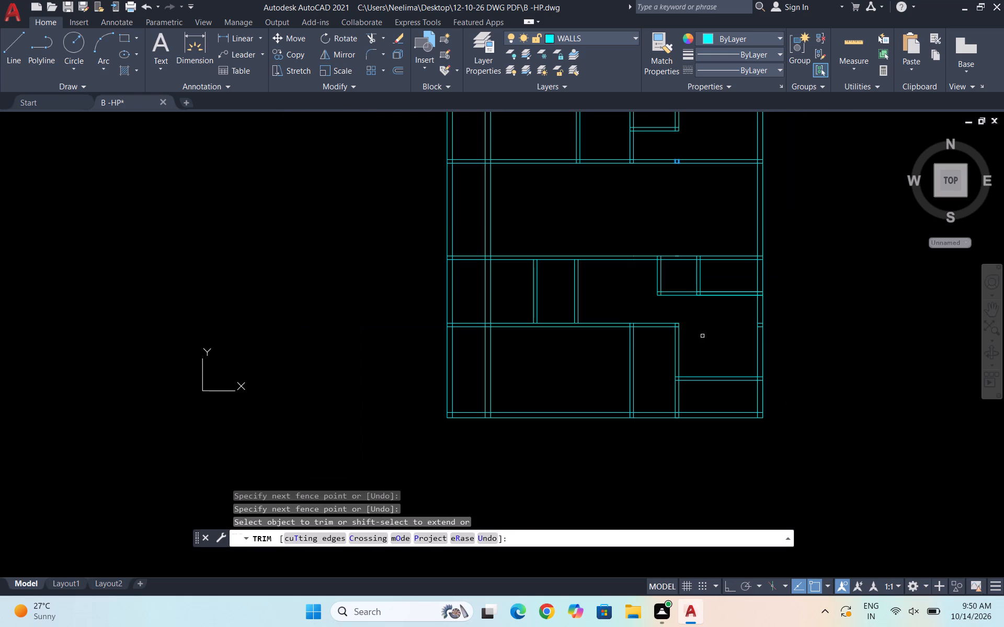
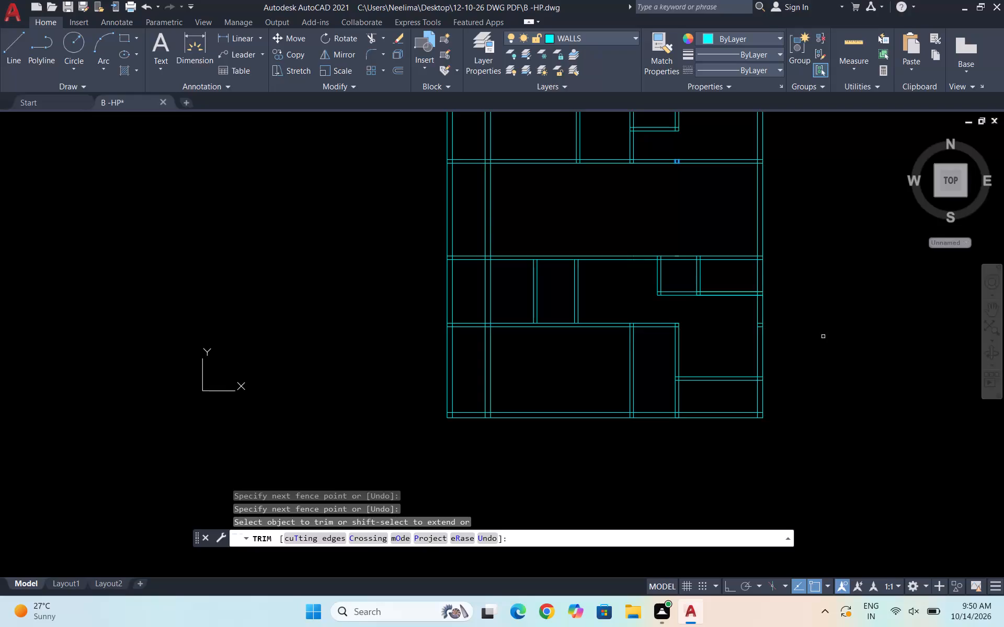
Quick-measure the narrow room between the two lower partitions below the third cross wall.
{"action": "left_click", "coordinate": [858, 71]}
{"action": "left_click", "coordinate": [858, 95]}
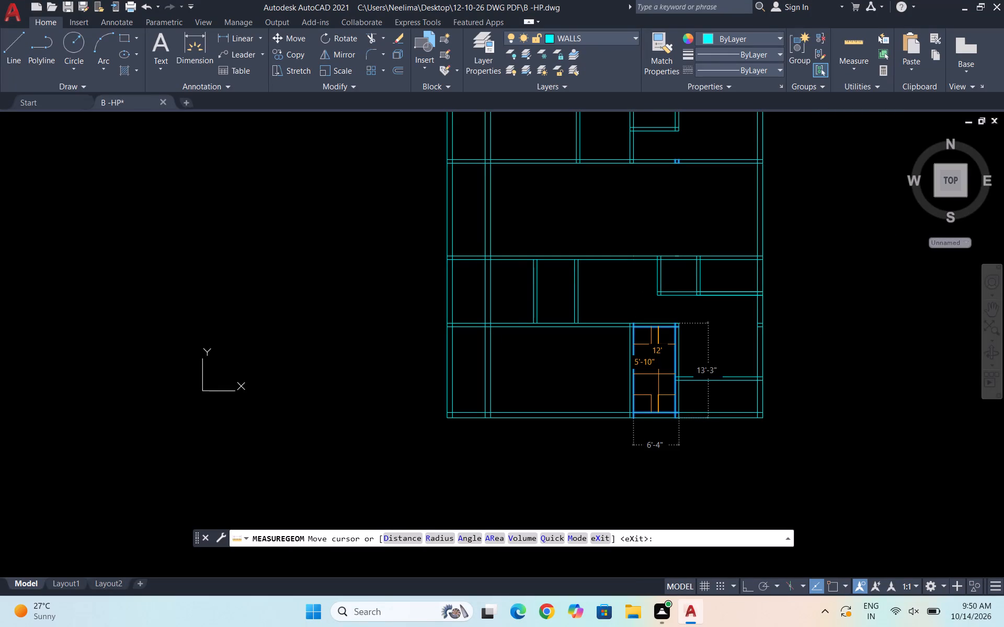
{"action": "scroll", "coordinate": [658, 374], "scroll_direction": "up", "scroll_amount": 1}
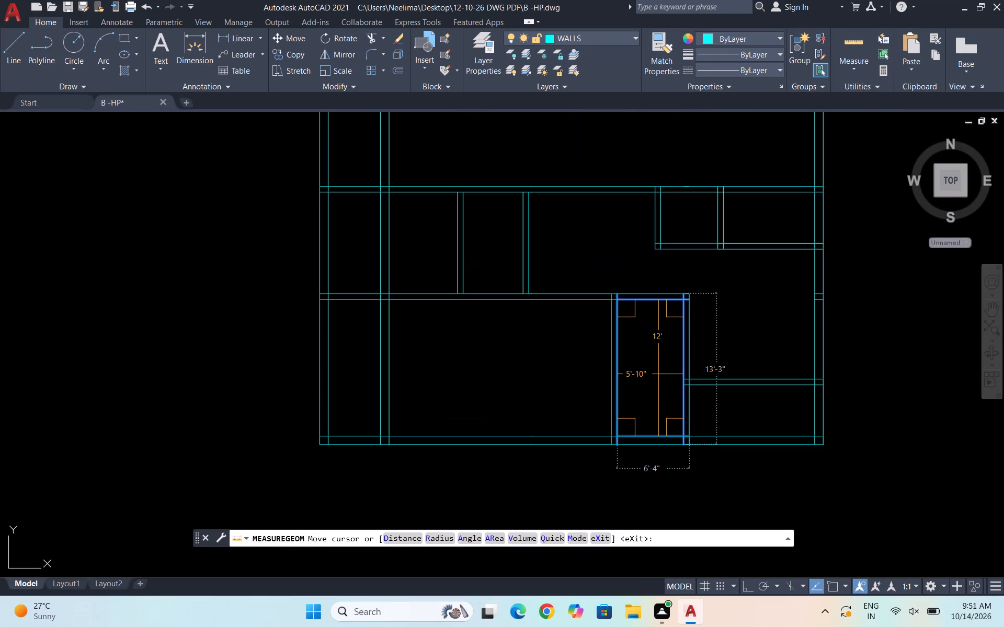
{"action": "key", "text": "Escape"}
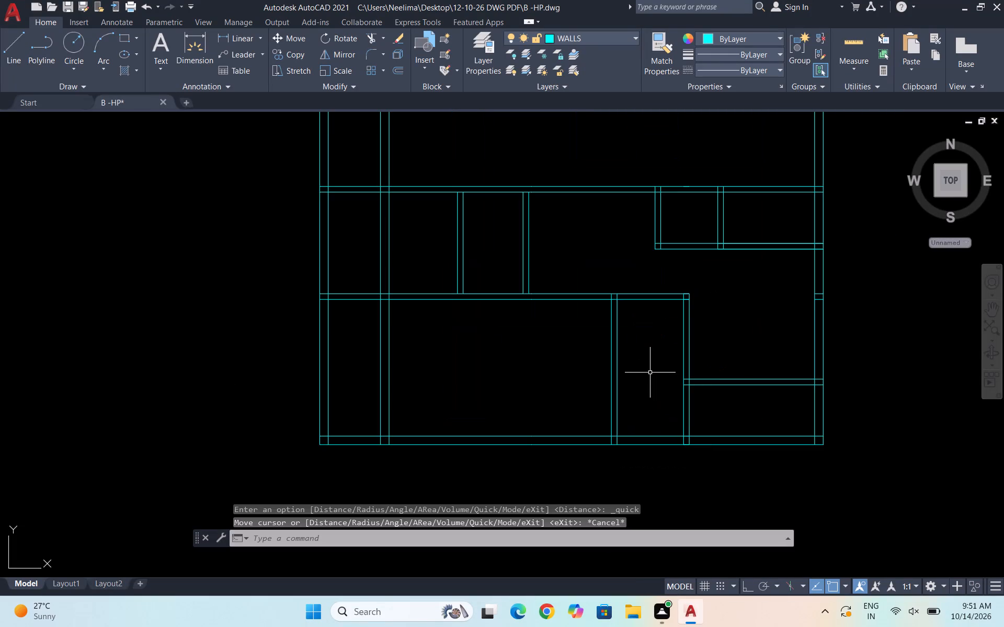
Trim away the left partition of the narrow lower room between the third cross wall and the bottom exterior wall.
{"action": "type", "text": "TR"}
{"action": "key", "text": "Return"}
{"action": "left_click_drag", "start_coordinate": [645, 367], "coordinate": [545, 360]}
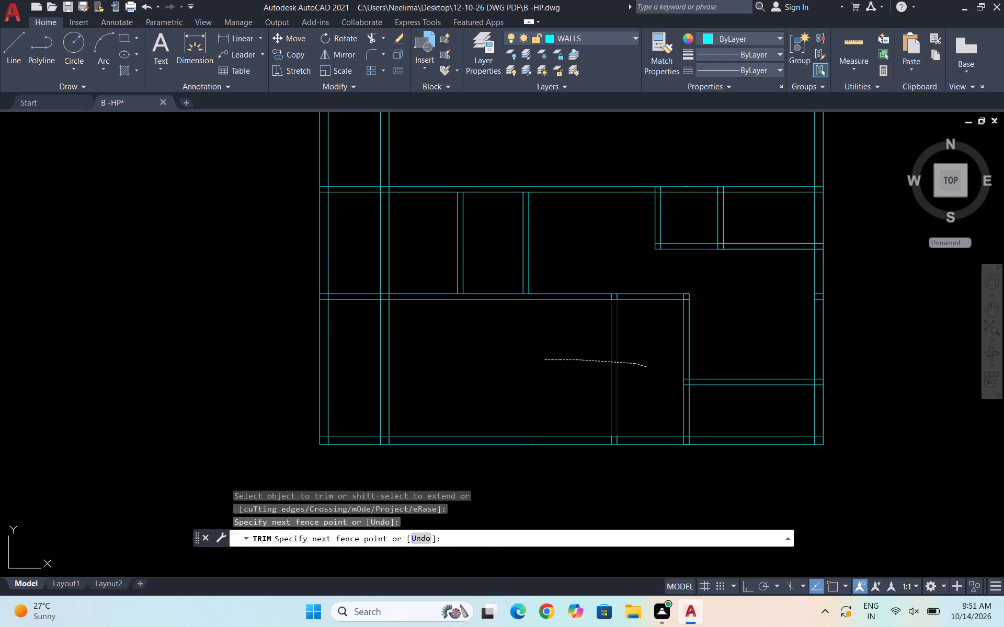
{"action": "key", "text": "Escape"}
Offset the rightmost lower partition's left line 6' to the left, and offset the copy another 6".
{"action": "key", "text": "o"}
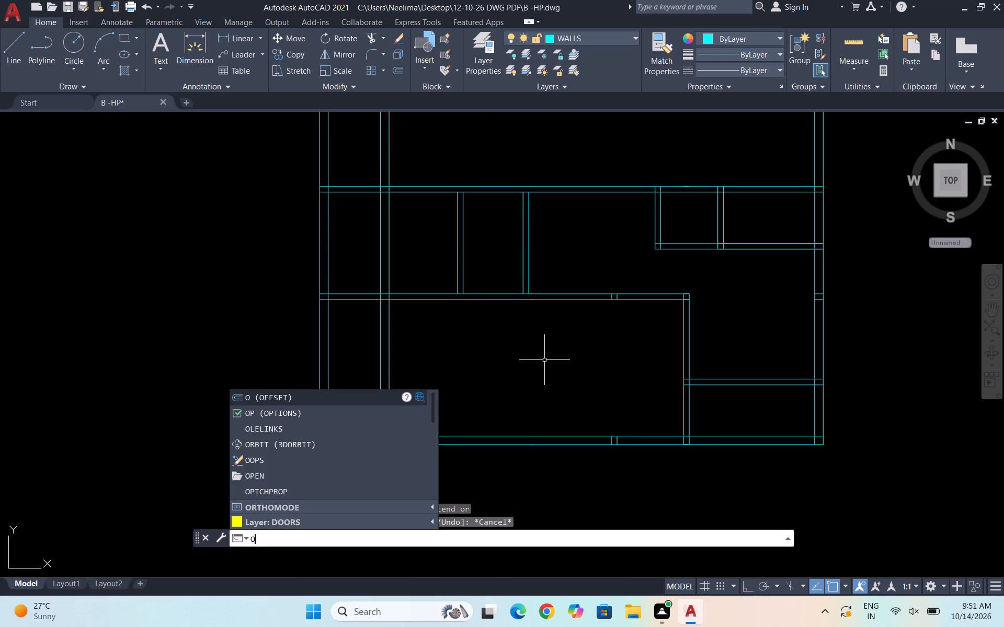
{"action": "key", "text": "Return"}
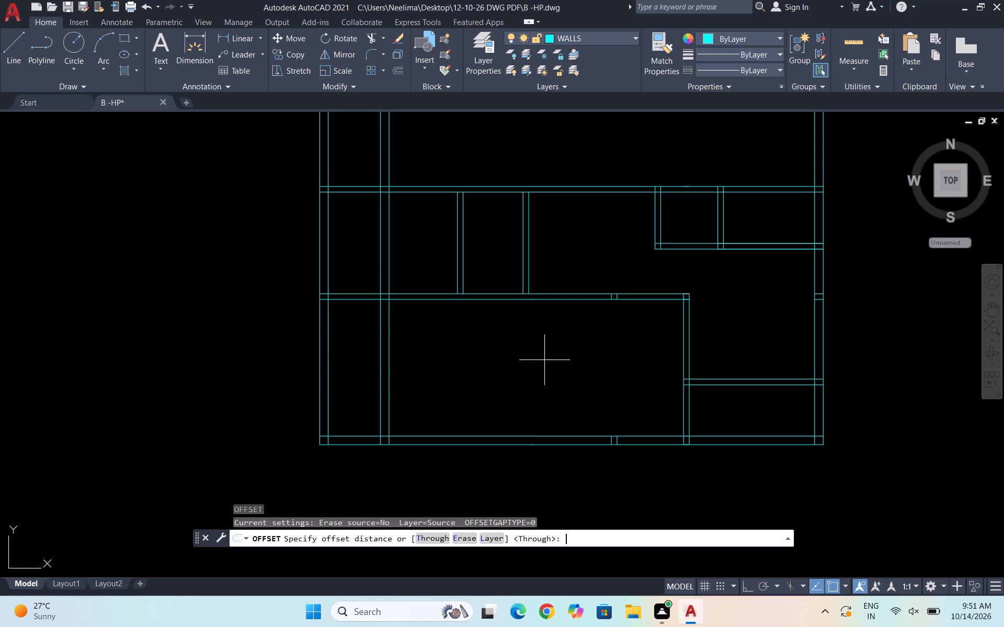
{"action": "type", "text": "6'"}
{"action": "key", "text": "Return"}
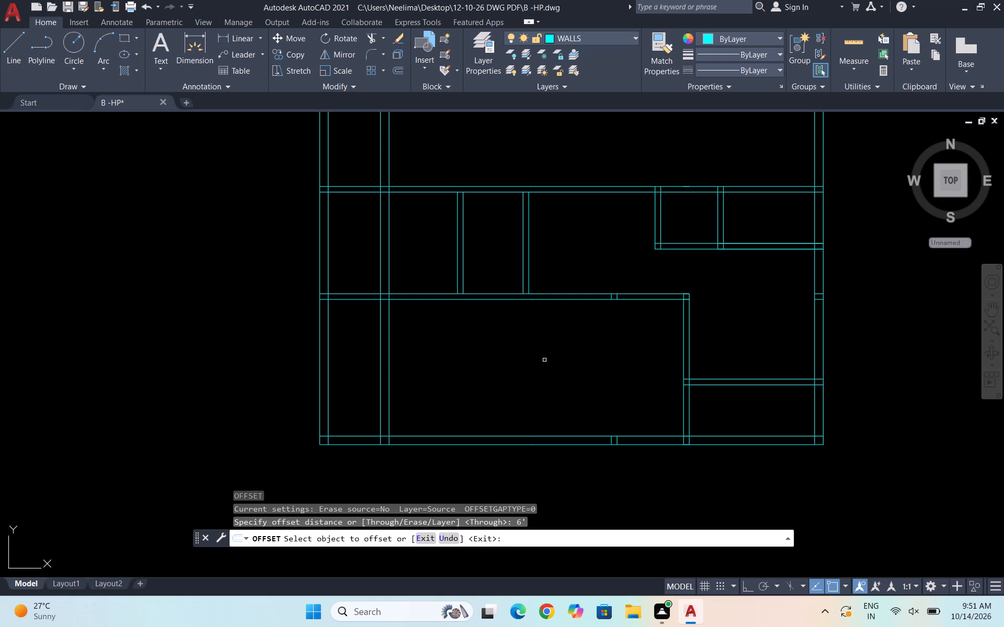
{"action": "left_click", "coordinate": [684, 329]}
{"action": "left_click", "coordinate": [630, 333]}
{"action": "left_click", "coordinate": [615, 335]}
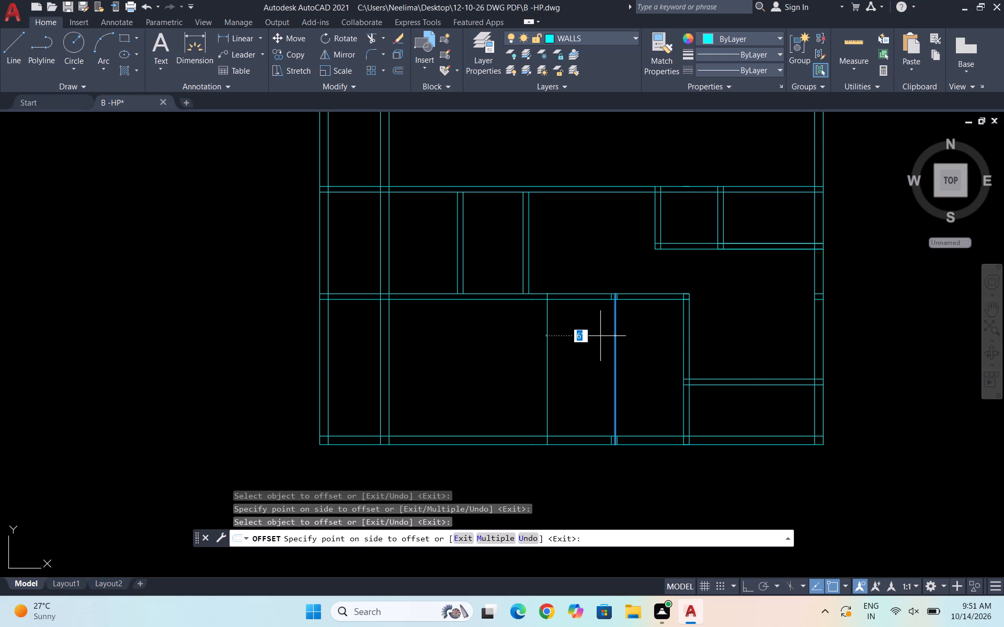
{"action": "type", "text": "6\""}
{"action": "key", "text": "Return"}
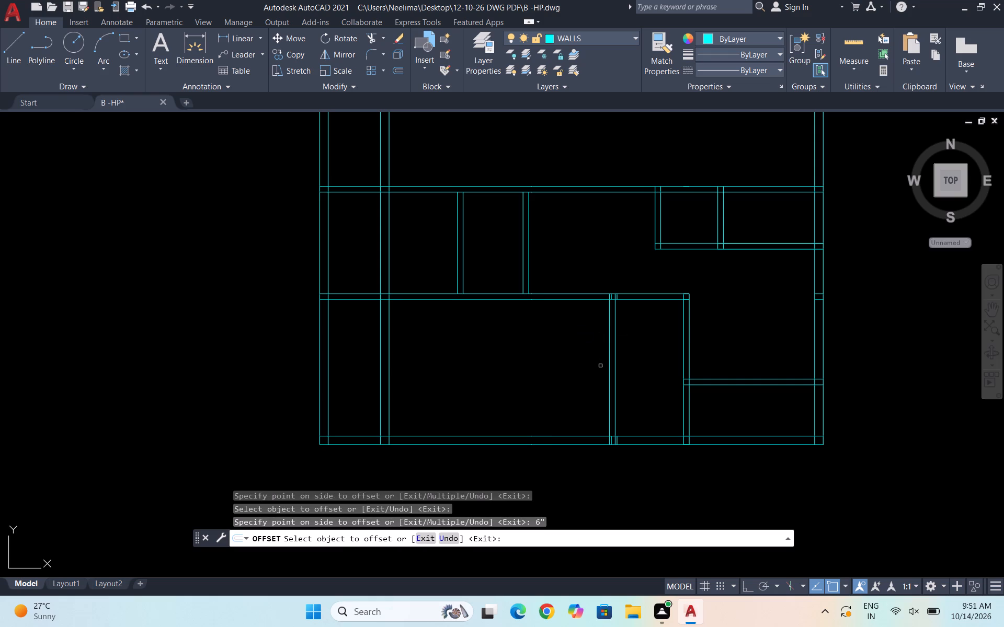
Offset the new partition's left line 4'6" to the left, and offset that copy another 6".
{"action": "left_click", "coordinate": [609, 349]}
{"action": "type", "text": "4'6\""}
{"action": "key", "text": "Return"}
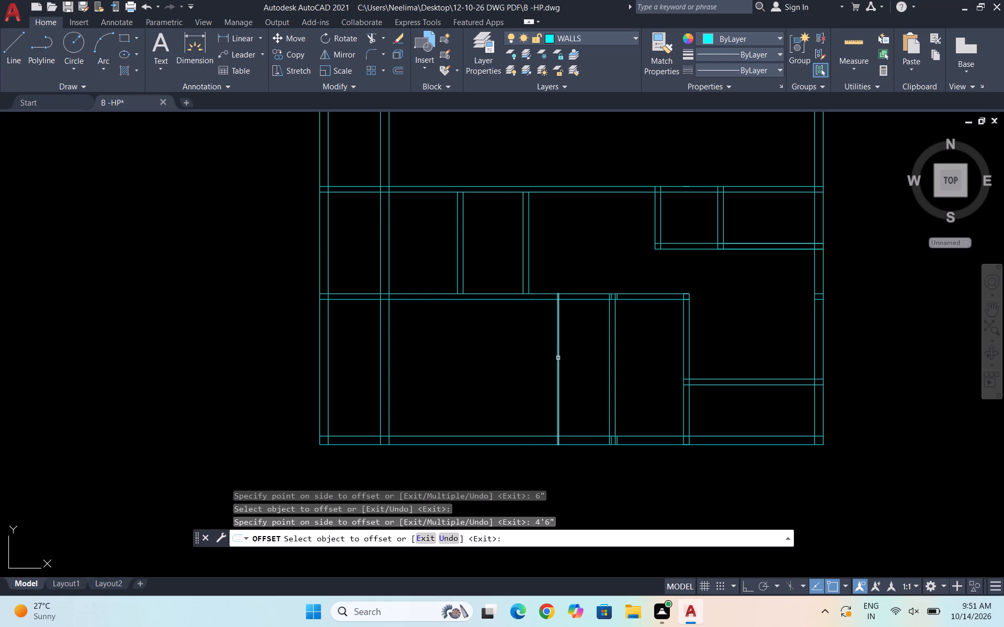
{"action": "left_click", "coordinate": [558, 362]}
{"action": "type", "text": "6\""}
{"action": "key", "text": "Return"}
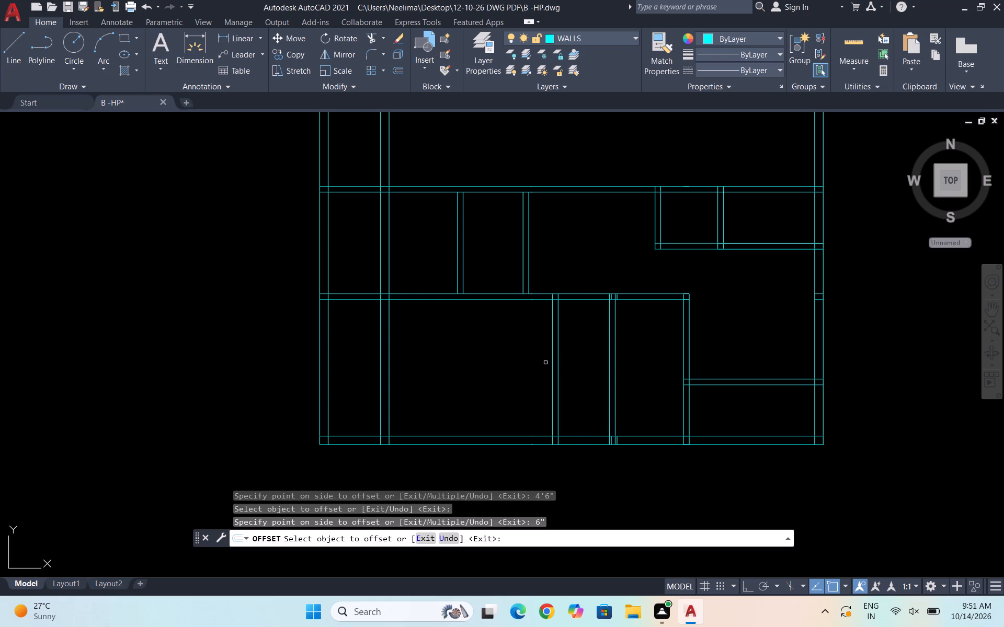
Offset the third cross wall's lower line between the two new partitions 6'7" downward, and offset the copy another 6".
{"action": "left_click", "coordinate": [581, 300]}
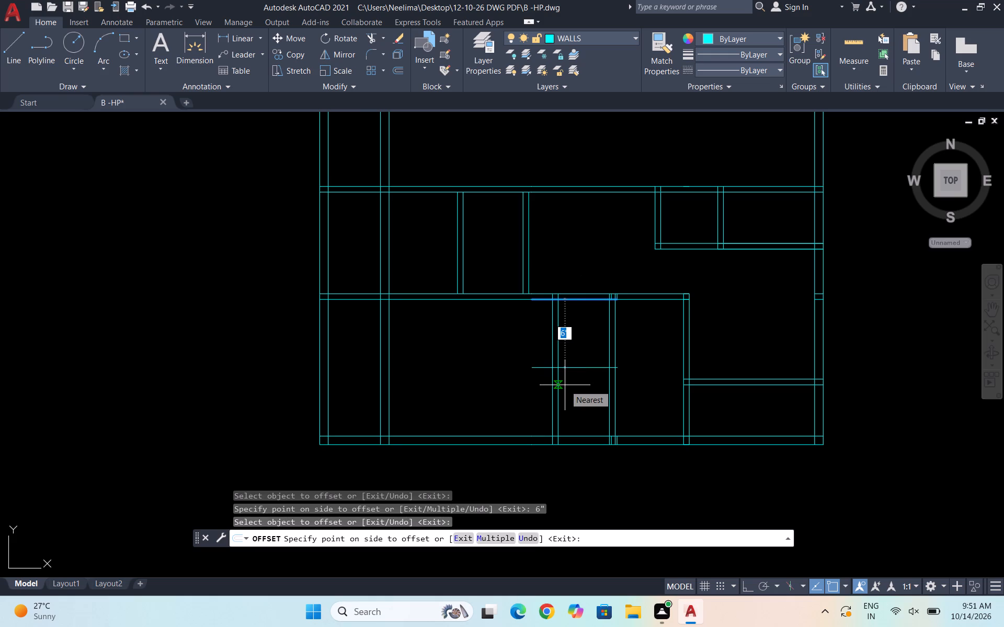
{"action": "type", "text": "6'7\""}
{"action": "key", "text": "Return"}
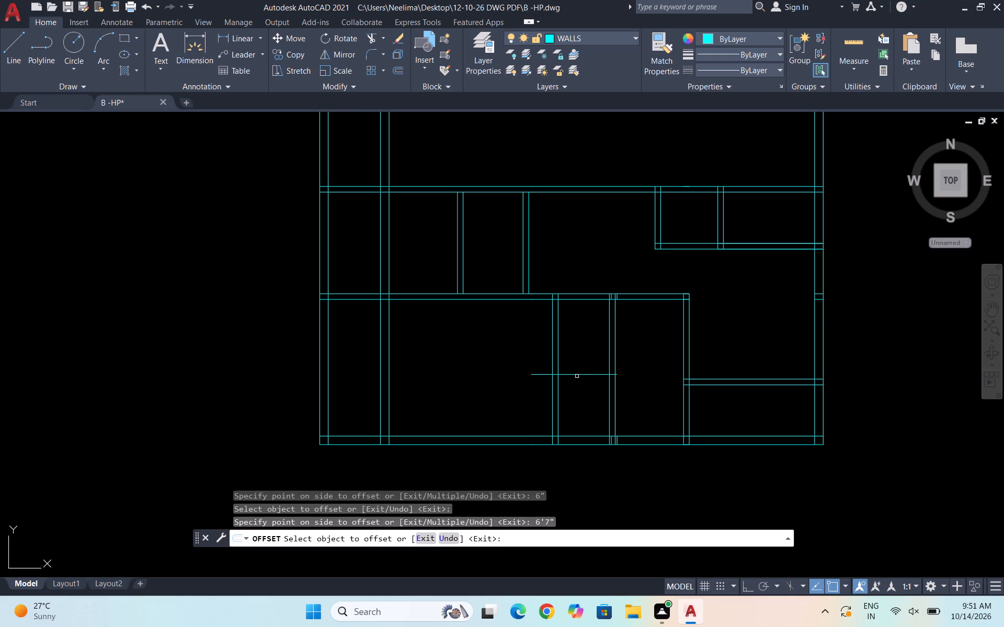
{"action": "left_click", "coordinate": [589, 375]}
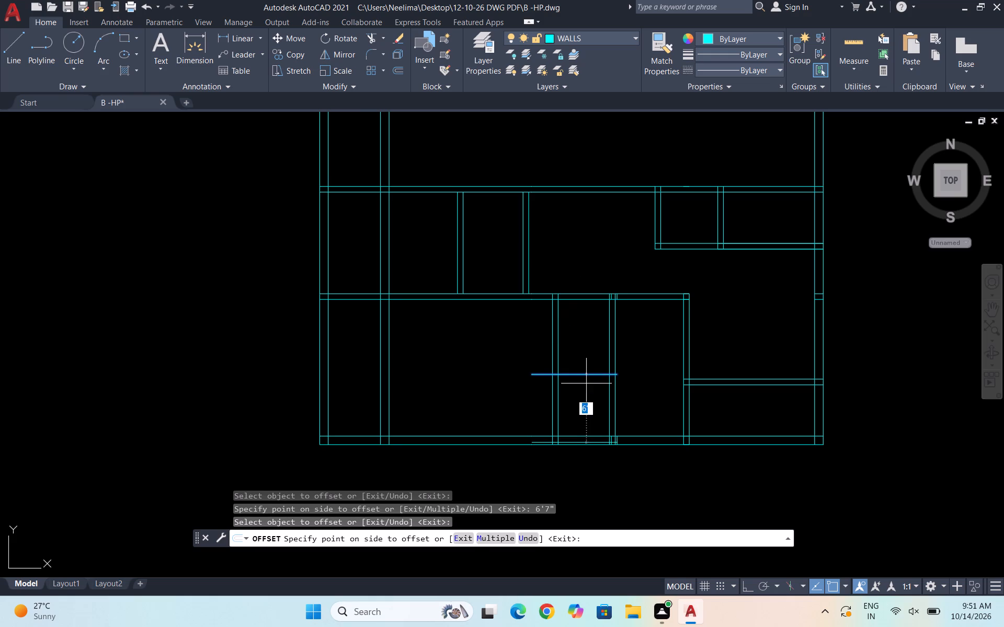
{"action": "type", "text": "6\""}
{"action": "key", "text": "Return"}
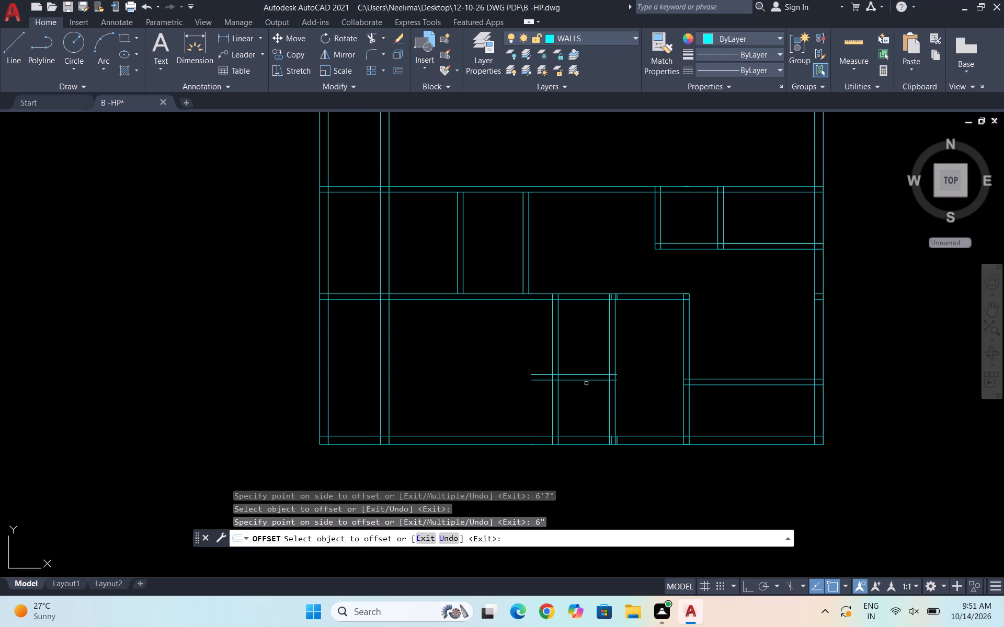
Trim the new short wall's left overhang and the removed partition's leftover stubs inside the third cross wall.
{"action": "key", "text": "Escape"}
{"action": "type", "text": "TR"}
{"action": "key", "text": "Return"}
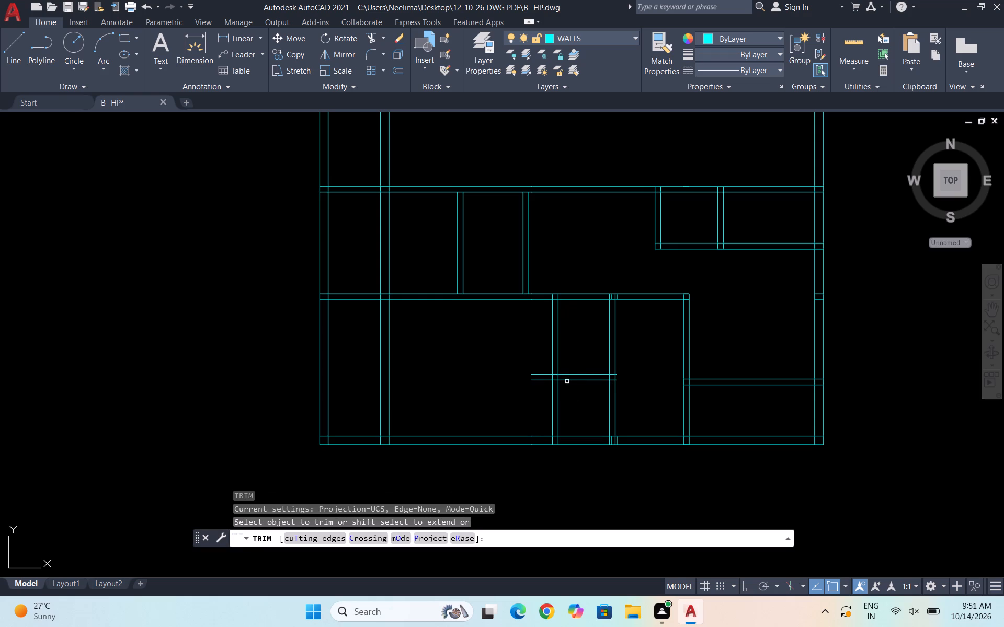
{"action": "left_click_drag", "start_coordinate": [538, 366], "coordinate": [539, 395]}
{"action": "scroll", "coordinate": [626, 290], "scroll_direction": "up", "scroll_amount": 3}
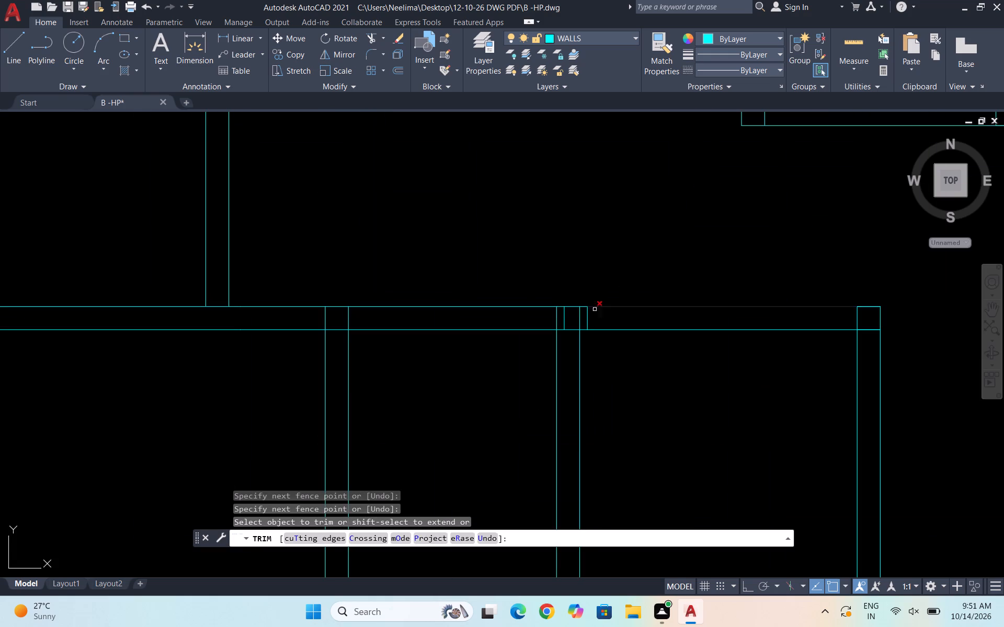
{"action": "left_click", "coordinate": [565, 317]}
{"action": "left_click", "coordinate": [588, 318]}
{"action": "scroll", "coordinate": [676, 315], "scroll_direction": "down", "scroll_amount": 2}
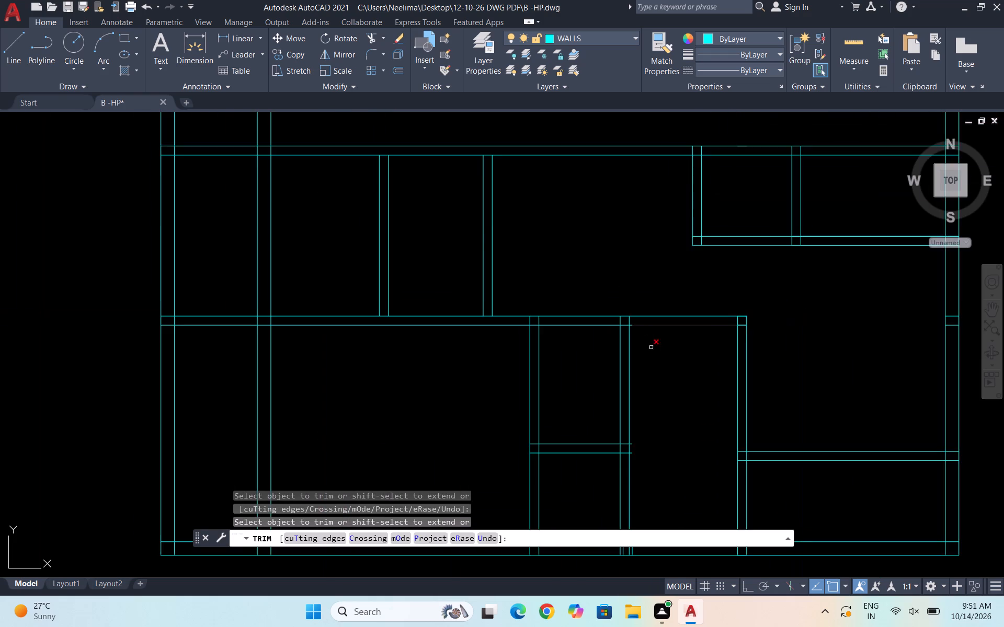
Trim the short wall's right overhang and the removed partition's leftover stubs inside the bottom exterior wall.
{"action": "scroll", "coordinate": [669, 349], "scroll_direction": "down", "scroll_amount": 1}
{"action": "scroll", "coordinate": [647, 423], "scroll_direction": "up", "scroll_amount": 4}
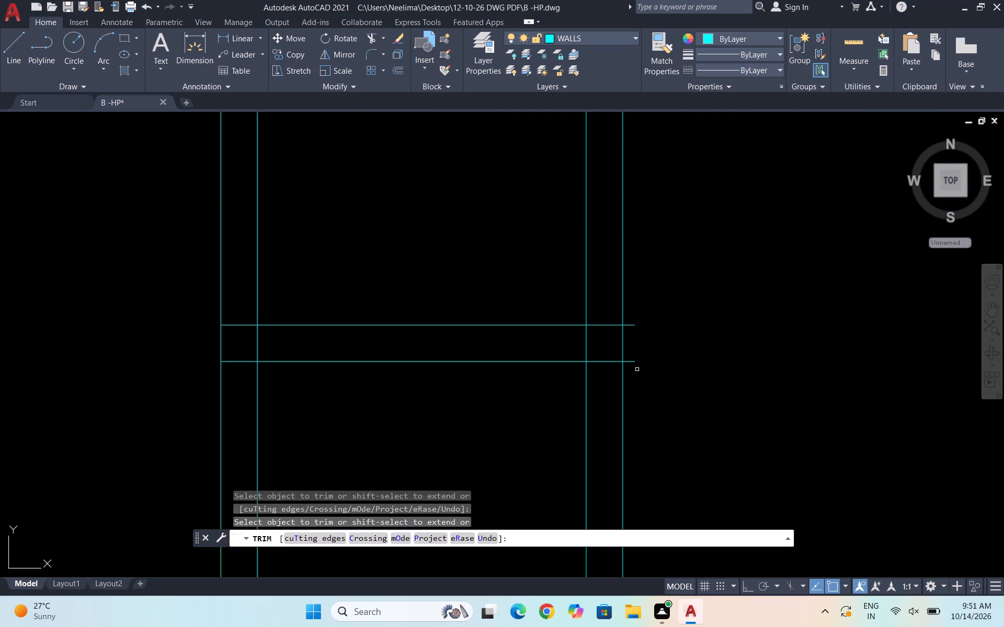
{"action": "left_click", "coordinate": [633, 359]}
{"action": "left_click", "coordinate": [631, 322]}
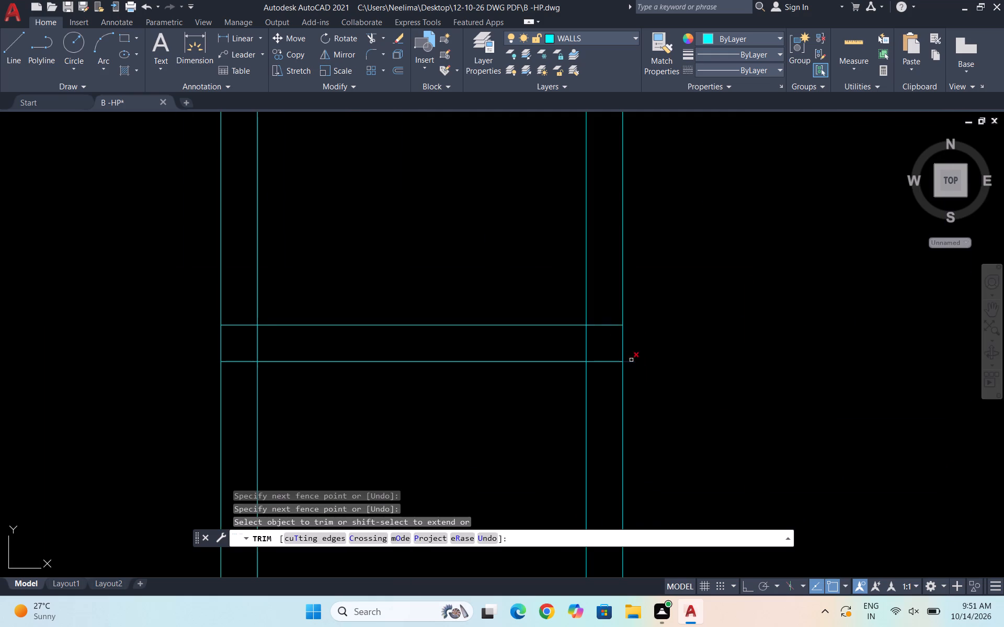
{"action": "left_click", "coordinate": [631, 360]}
{"action": "scroll", "coordinate": [697, 329], "scroll_direction": "down", "scroll_amount": 4}
{"action": "scroll", "coordinate": [697, 382], "scroll_direction": "up", "scroll_amount": 3}
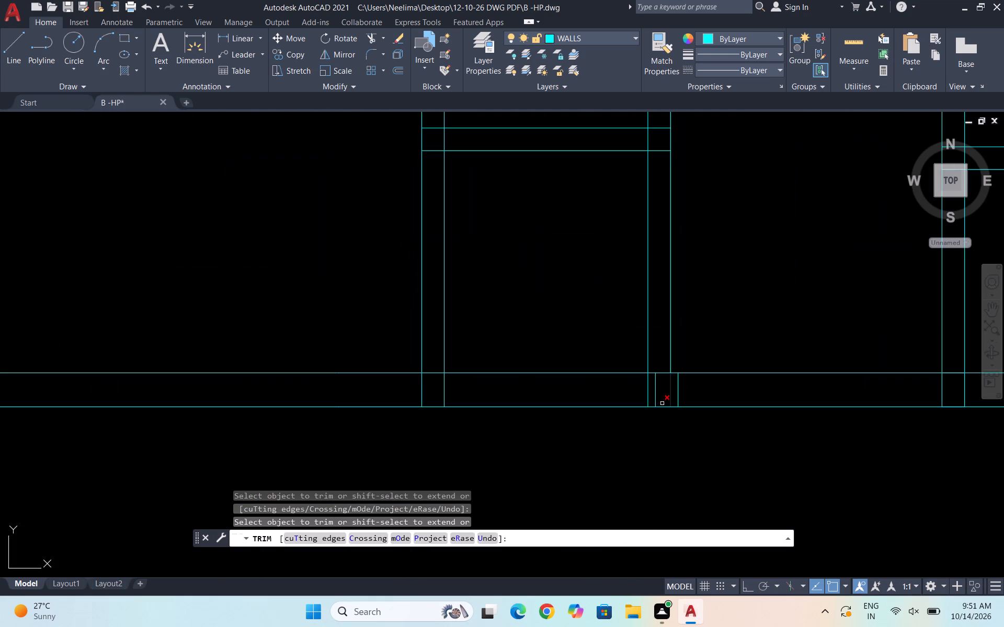
{"action": "left_click", "coordinate": [677, 391]}
{"action": "left_click", "coordinate": [657, 388]}
{"action": "scroll", "coordinate": [647, 506], "scroll_direction": "down", "scroll_amount": 2}
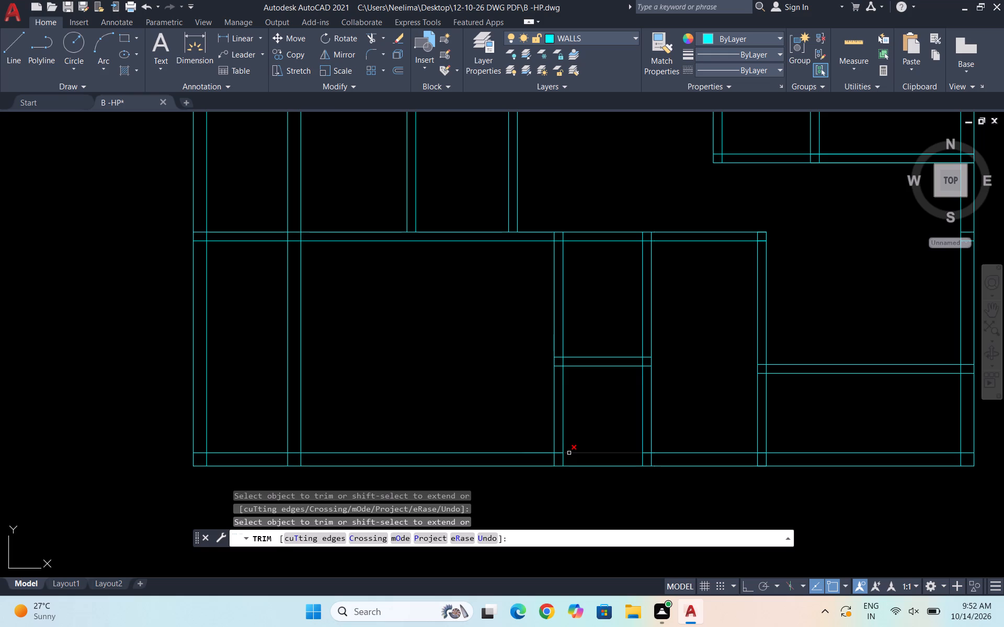
{"action": "key", "text": "Escape"}
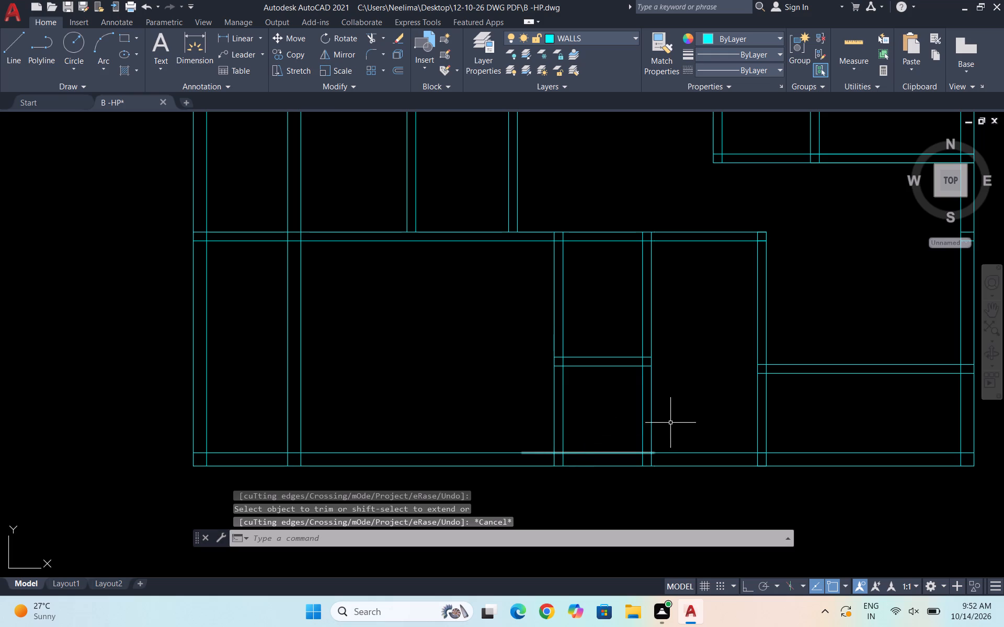
Offset the bottom exterior wall's inner line in the narrow lower room 10'2" upward, and offset the copy another 6".
{"action": "left_click", "coordinate": [704, 452]}
{"action": "key", "text": "o"}
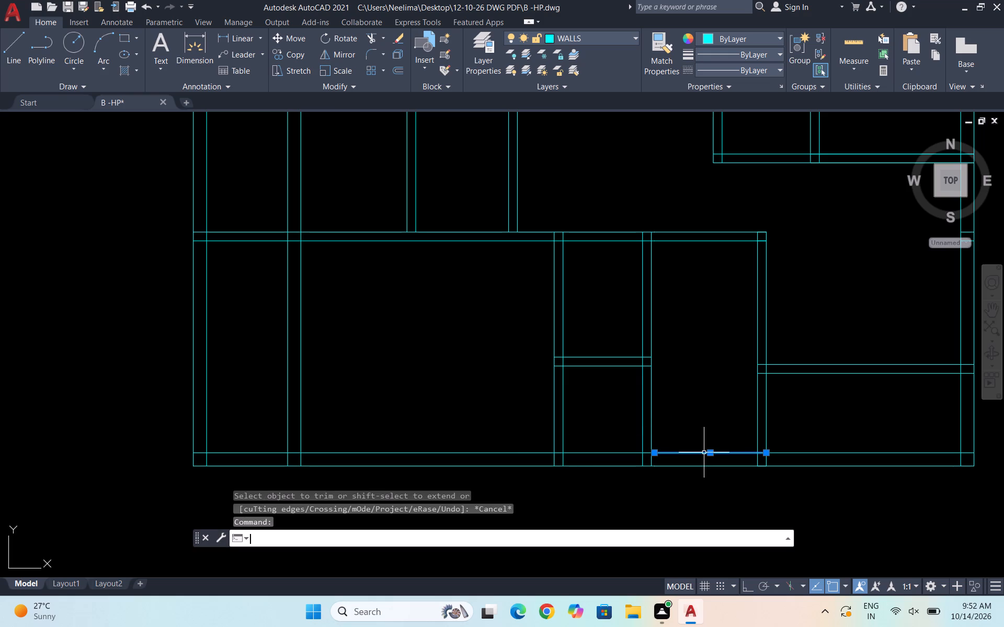
{"action": "key", "text": "Return"}
{"action": "type", "text": "10'2\""}
{"action": "key", "text": "Return"}
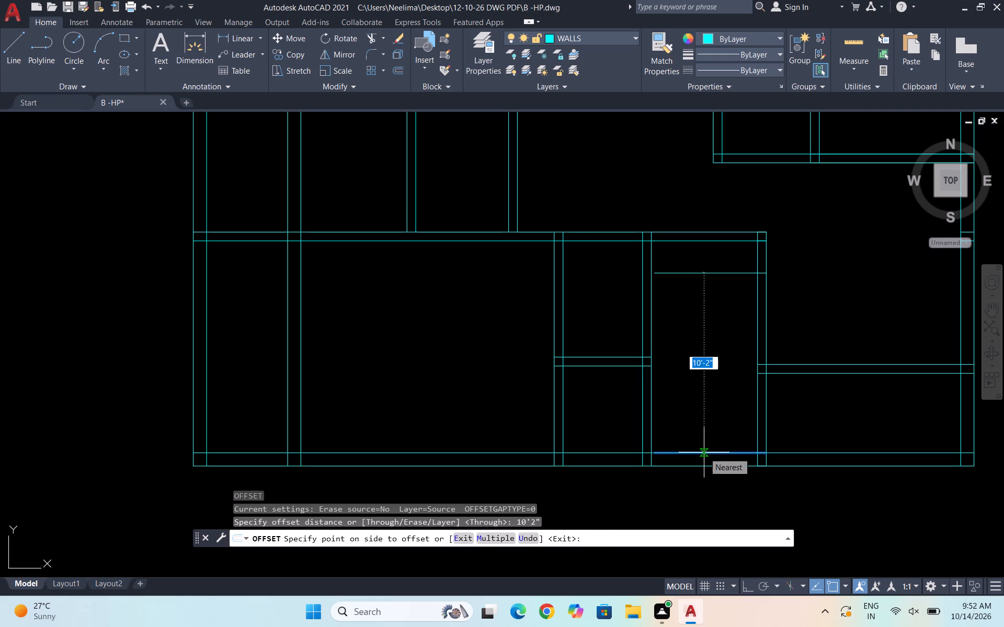
{"action": "left_click", "coordinate": [704, 452]}
{"action": "left_click", "coordinate": [722, 274]}
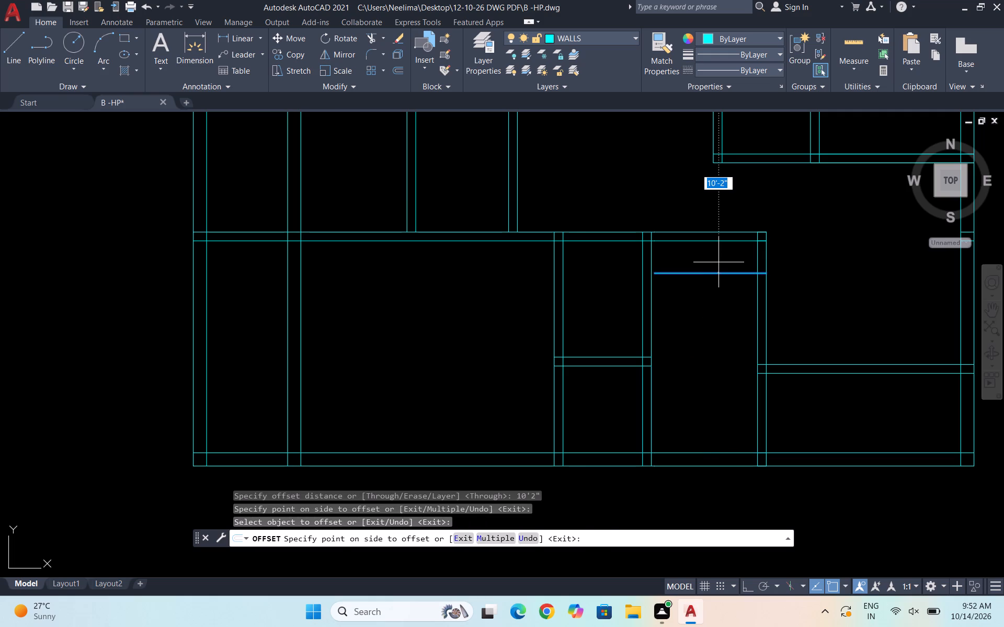
{"action": "type", "text": "6\""}
{"action": "key", "text": "Return"}
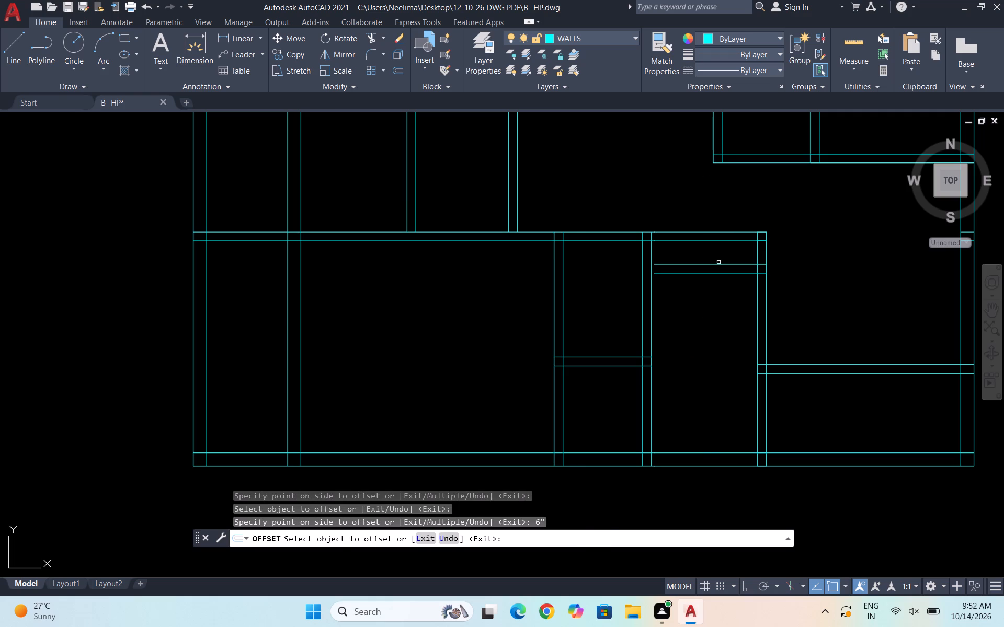
Extend both new horizontal lines left through the 6" partition to its far line.
{"action": "key", "text": "Escape"}
{"action": "type", "text": "EX"}
{"action": "key", "text": "Return"}
{"action": "left_click_drag", "start_coordinate": [695, 260], "coordinate": [700, 303]}
{"action": "left_click_drag", "start_coordinate": [693, 293], "coordinate": [686, 257]}
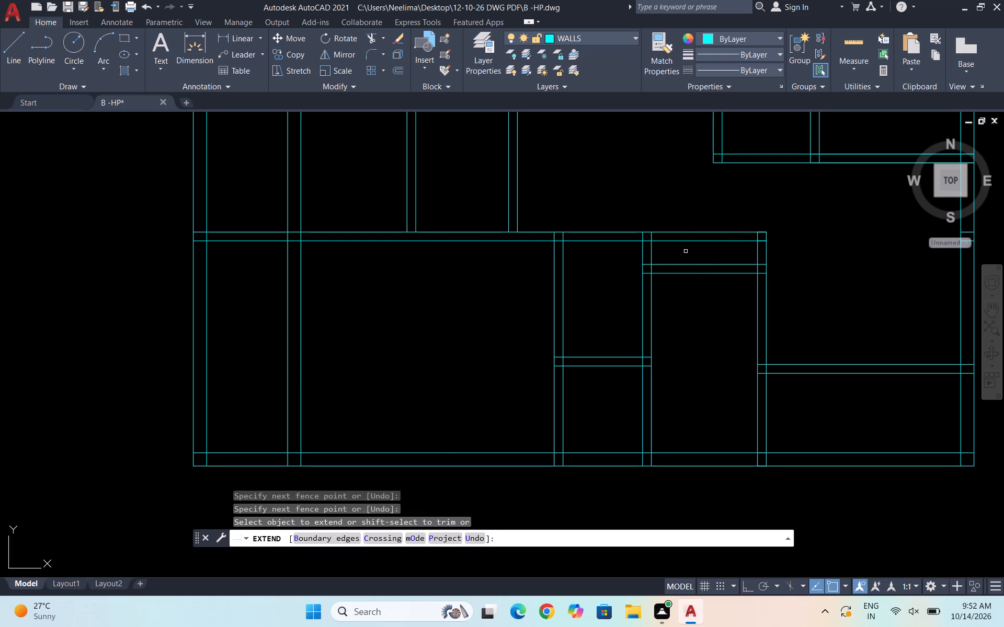
{"action": "key", "text": "Escape"}
Trim away the third cross wall and the partition ends above the narrow room's new top wall, including the corner pieces.
{"action": "key", "text": "space"}
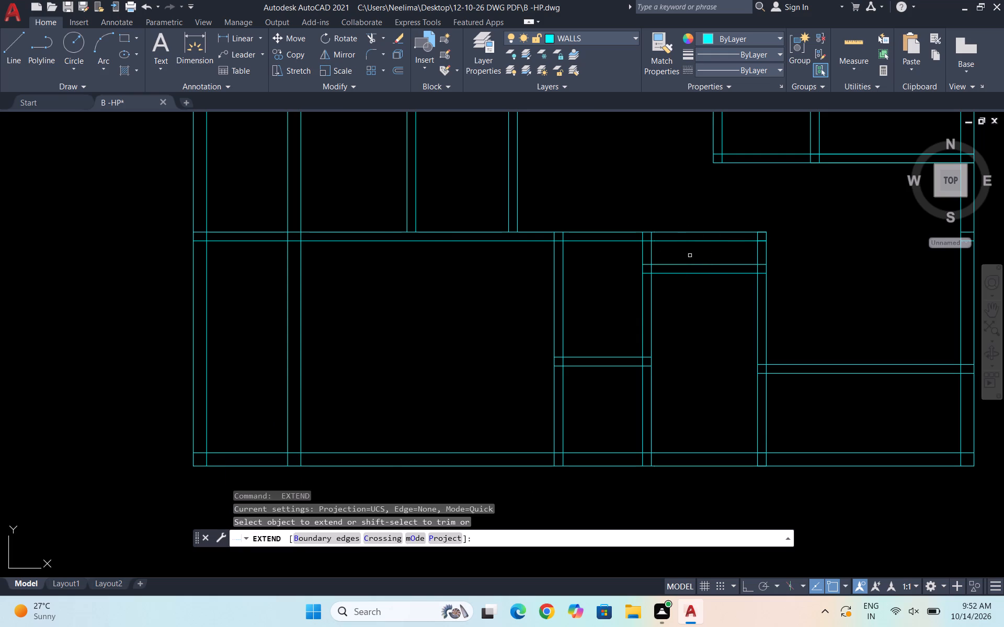
{"action": "left_click_drag", "start_coordinate": [716, 218], "coordinate": [720, 245], "text": "shift"}
{"action": "left_click_drag", "start_coordinate": [725, 247], "coordinate": [800, 246], "text": "shift"}
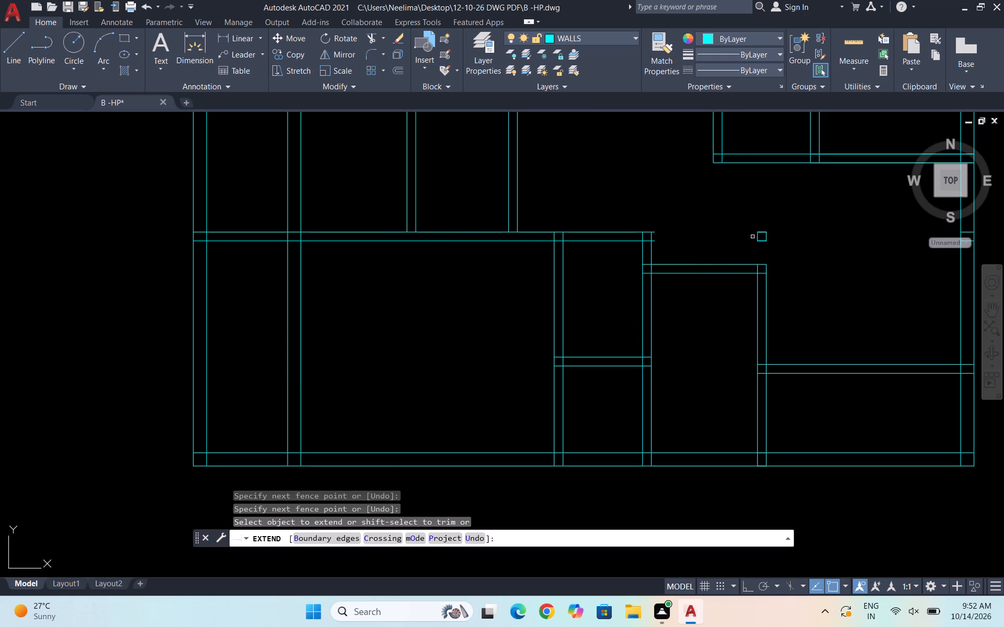
{"action": "left_click_drag", "start_coordinate": [761, 230], "coordinate": [763, 242], "text": "shift"}
{"action": "left_click_drag", "start_coordinate": [750, 234], "coordinate": [792, 236], "text": "shift"}
{"action": "left_click_drag", "start_coordinate": [761, 224], "coordinate": [762, 242], "text": "shift"}
Trim the third cross wall's two line ends that overhang the partition beside the narrow lower room.
{"action": "scroll", "coordinate": [649, 248], "scroll_direction": "up", "scroll_amount": 3}
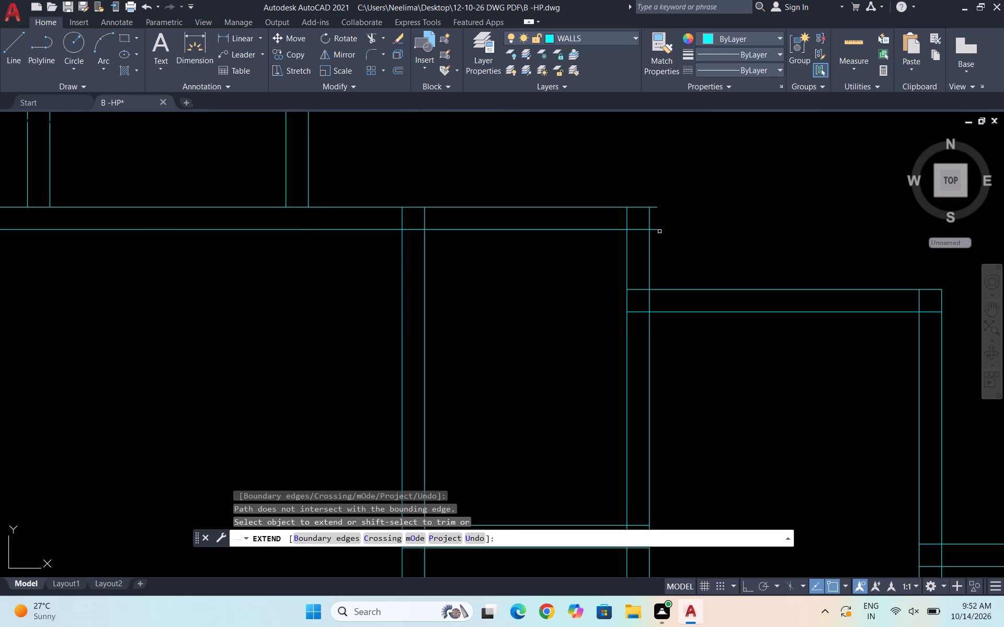
{"action": "left_click", "coordinate": [656, 227], "text": "shift"}
{"action": "left_click", "coordinate": [656, 200], "text": "shift"}
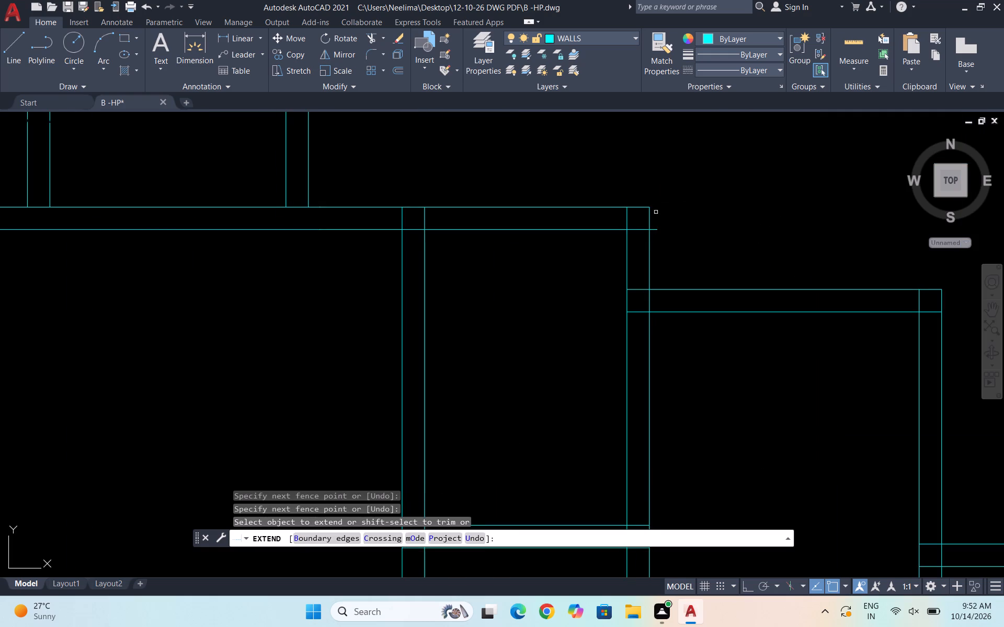
{"action": "left_click", "coordinate": [656, 228], "text": "shift"}
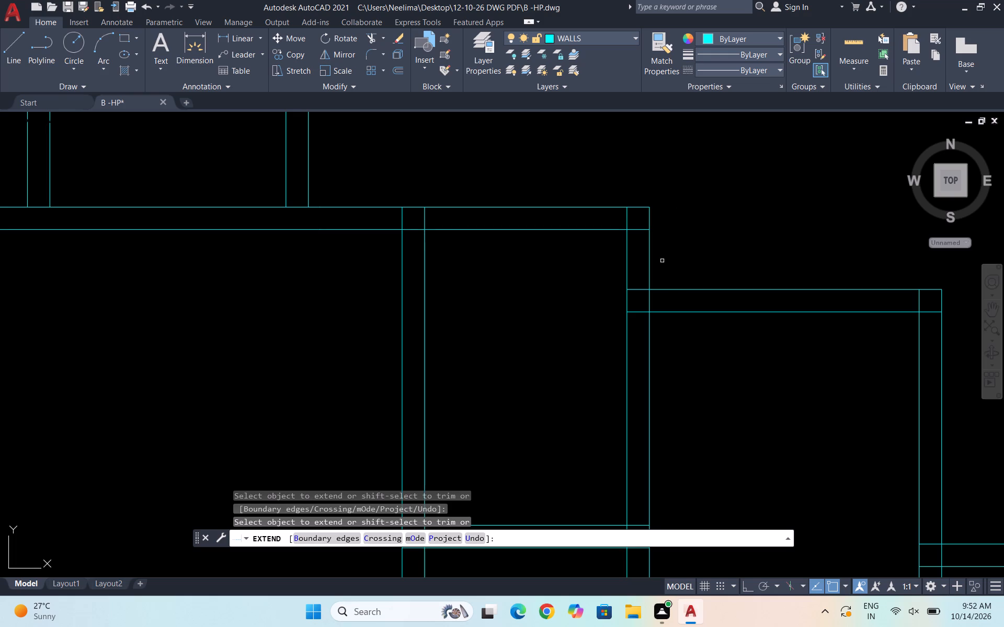
Trim away the third cross wall's lines between the left exterior wall and the parallel inner vertical wall.
{"action": "scroll", "coordinate": [659, 247], "scroll_direction": "down", "scroll_amount": 3}
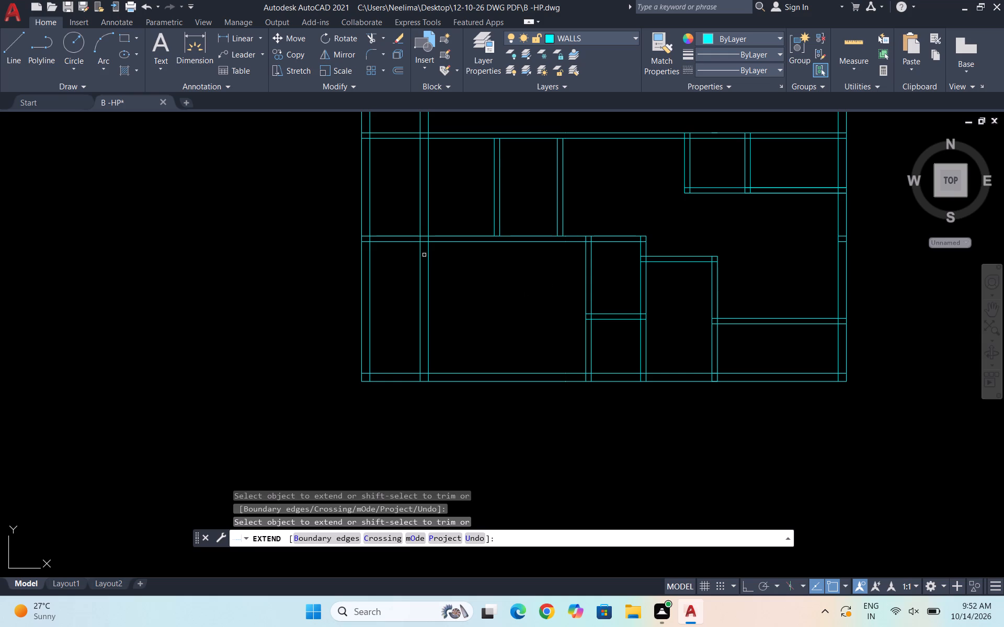
{"action": "left_click_drag", "start_coordinate": [394, 217], "coordinate": [390, 273]}
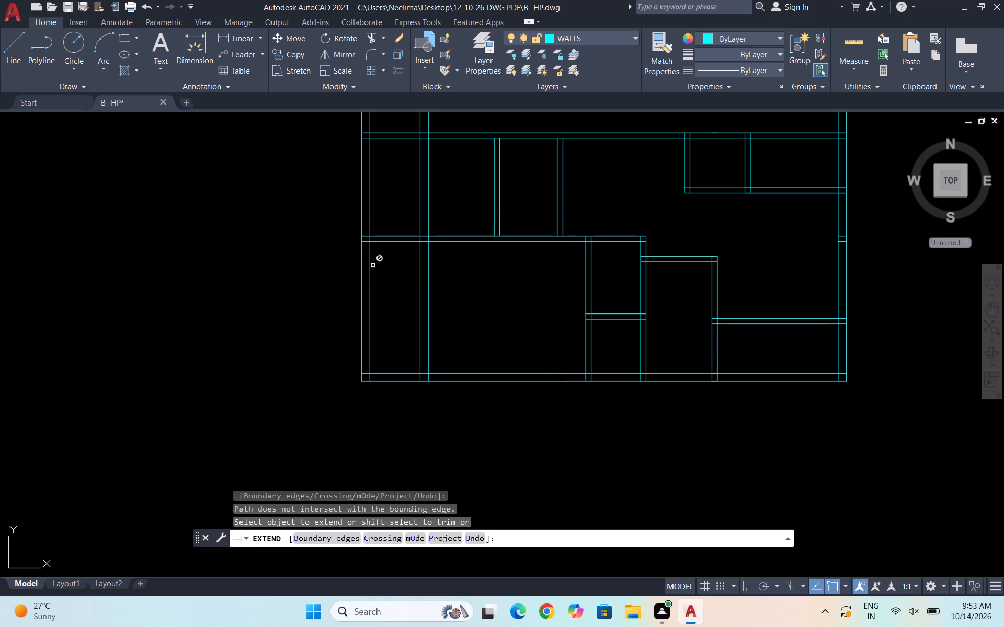
{"action": "left_click_drag", "start_coordinate": [399, 284], "coordinate": [399, 284], "text": "shift"}
{"action": "left_click_drag", "start_coordinate": [399, 284], "coordinate": [389, 197], "text": "shift"}
Extend the two short partitions below the second cross wall up to that wall's upper line.
{"action": "scroll", "coordinate": [393, 266], "scroll_direction": "down", "scroll_amount": 2}
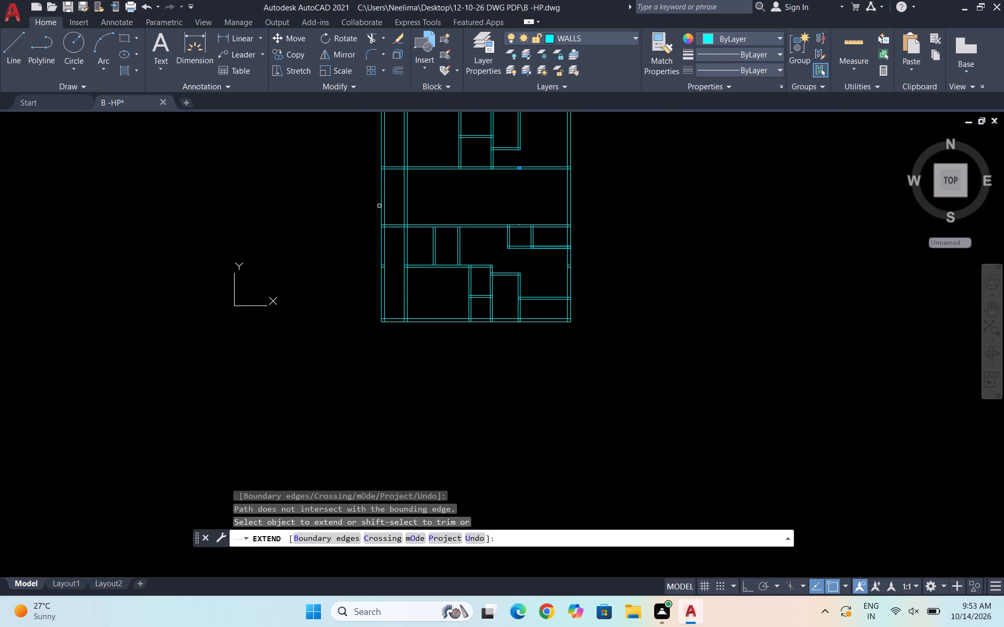
{"action": "scroll", "coordinate": [380, 238], "scroll_direction": "down", "scroll_amount": 1}
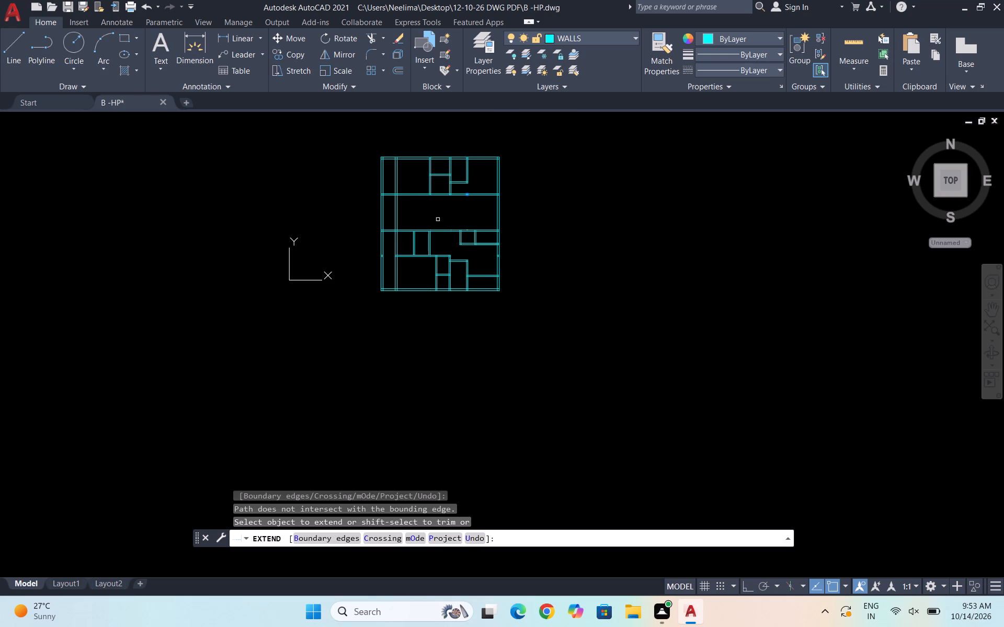
{"action": "scroll", "coordinate": [456, 233], "scroll_direction": "up", "scroll_amount": 1}
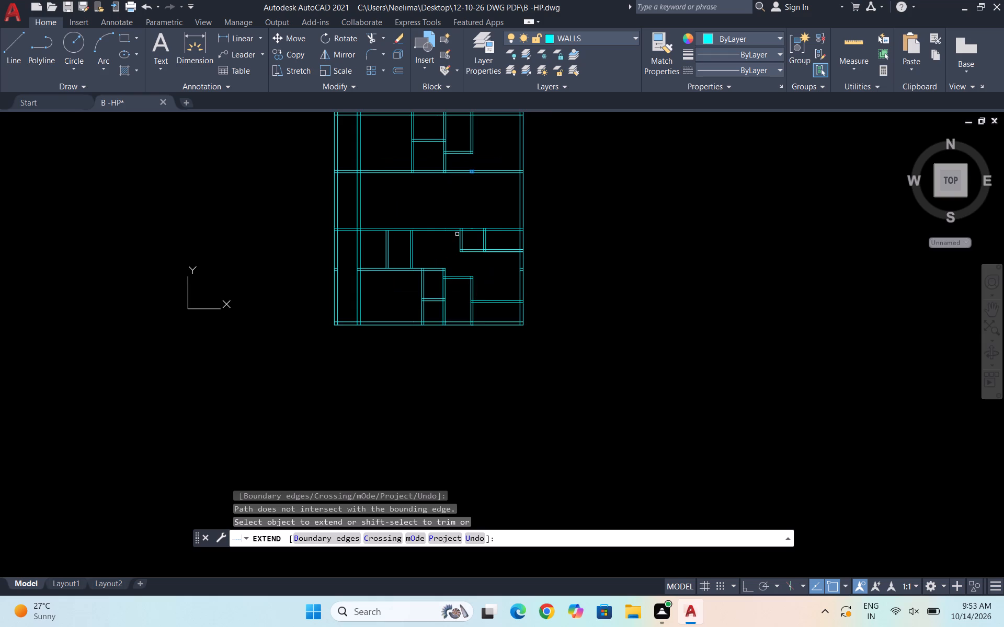
{"action": "scroll", "coordinate": [457, 234], "scroll_direction": "up", "scroll_amount": 1}
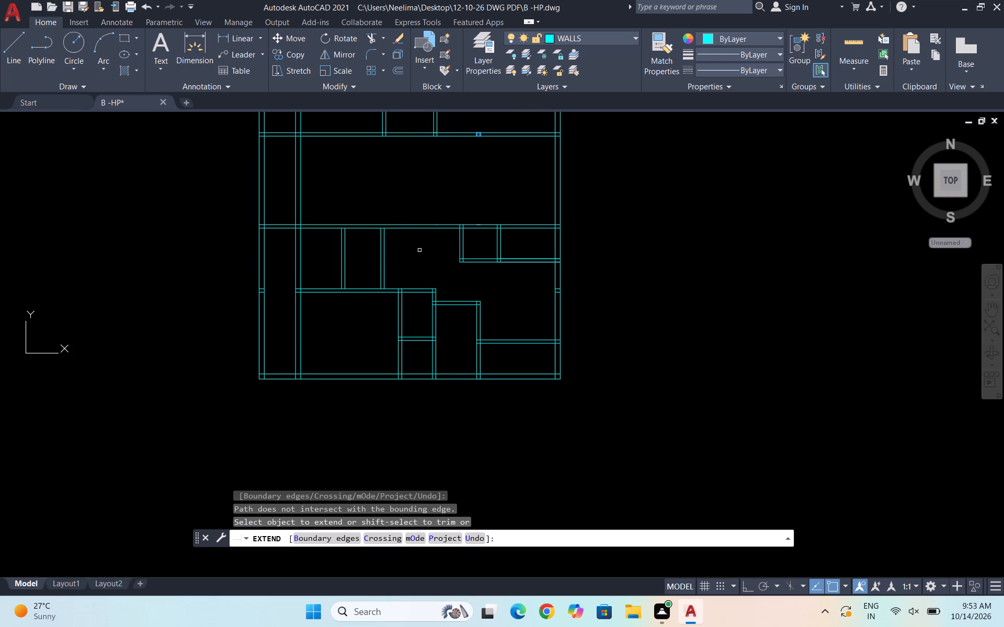
{"action": "left_click_drag", "start_coordinate": [415, 251], "coordinate": [328, 243]}
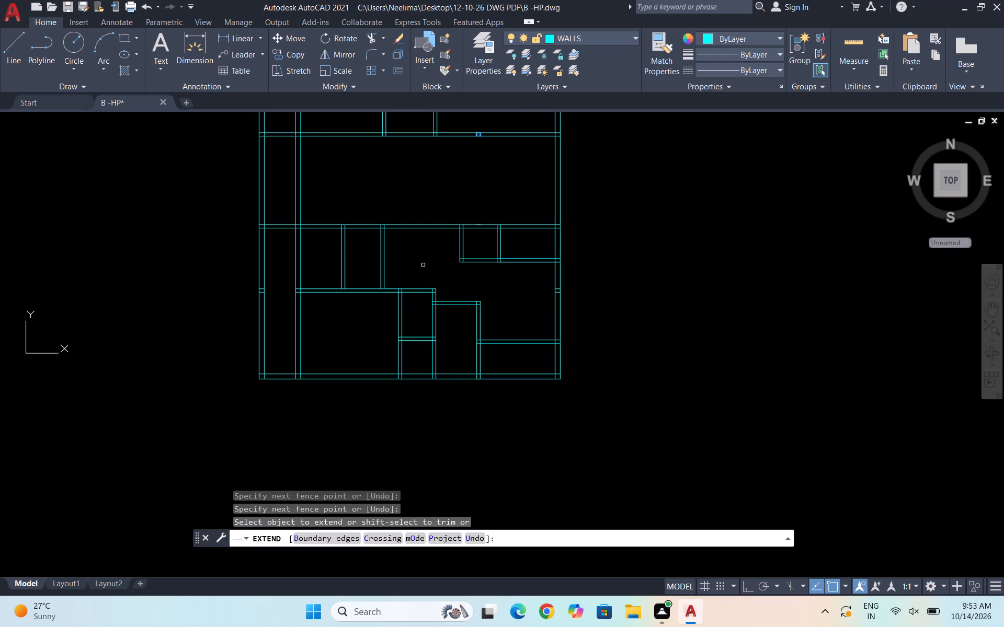
Trim the second cross wall open between the second short partition and the small right-hand room, including the leftover overhangs.
{"action": "left_click_drag", "start_coordinate": [423, 265], "coordinate": [415, 202], "text": "shift"}
{"action": "left_click_drag", "start_coordinate": [443, 219], "coordinate": [443, 236], "text": "shift"}
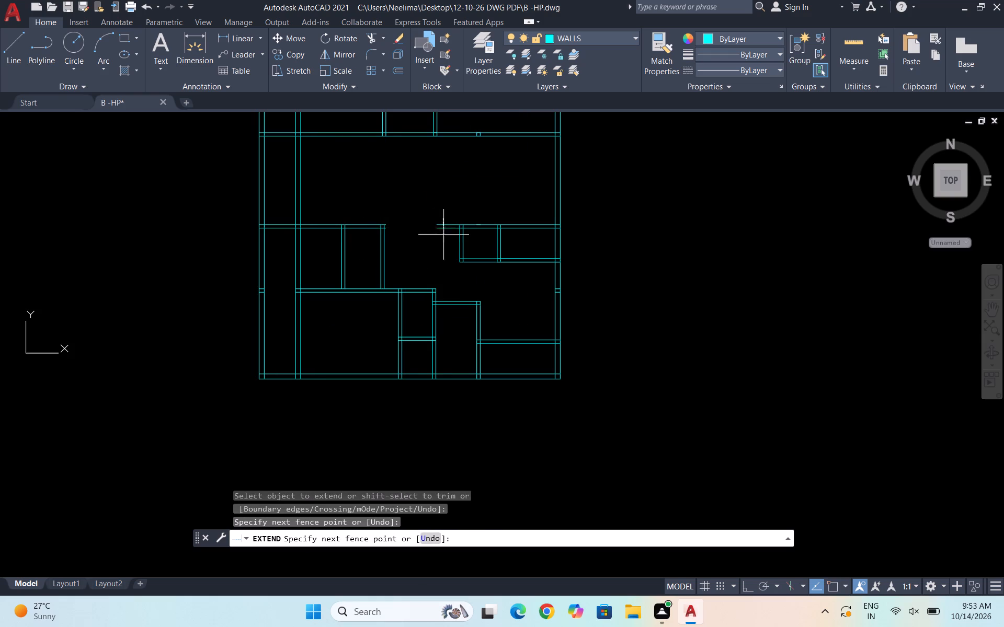
{"action": "left_click_drag", "start_coordinate": [443, 236], "coordinate": [438, 254], "text": "shift"}
{"action": "scroll", "coordinate": [400, 228], "scroll_direction": "up", "scroll_amount": 3, "text": "shift"}
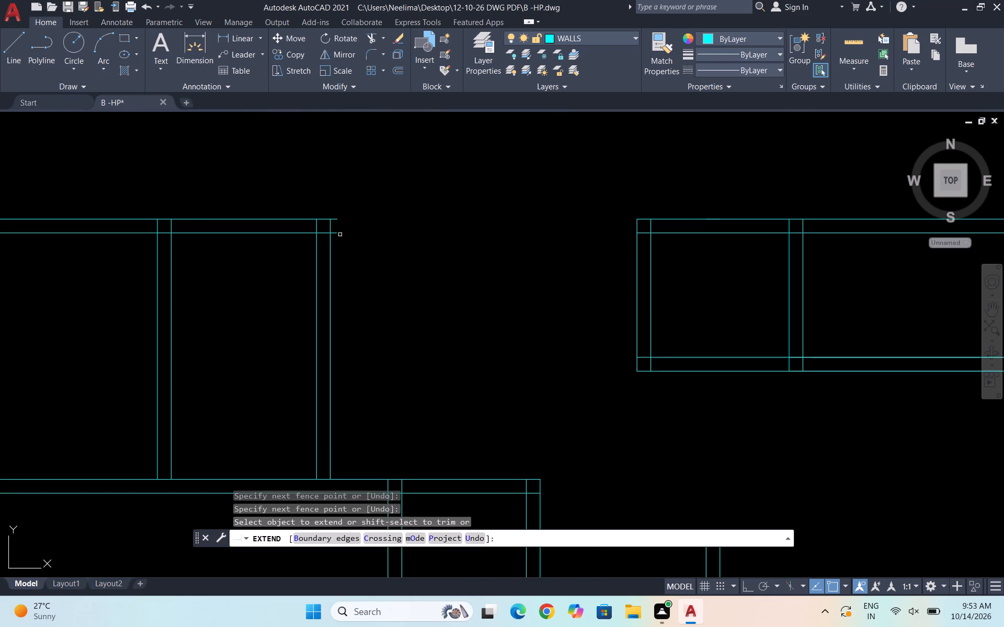
{"action": "left_click", "coordinate": [337, 234], "text": "shift"}
{"action": "left_click", "coordinate": [339, 219], "text": "shift"}
Trim away both lines of the left inner vertical wall between the first and second cross walls.
{"action": "scroll", "coordinate": [391, 204], "scroll_direction": "down", "scroll_amount": 3}
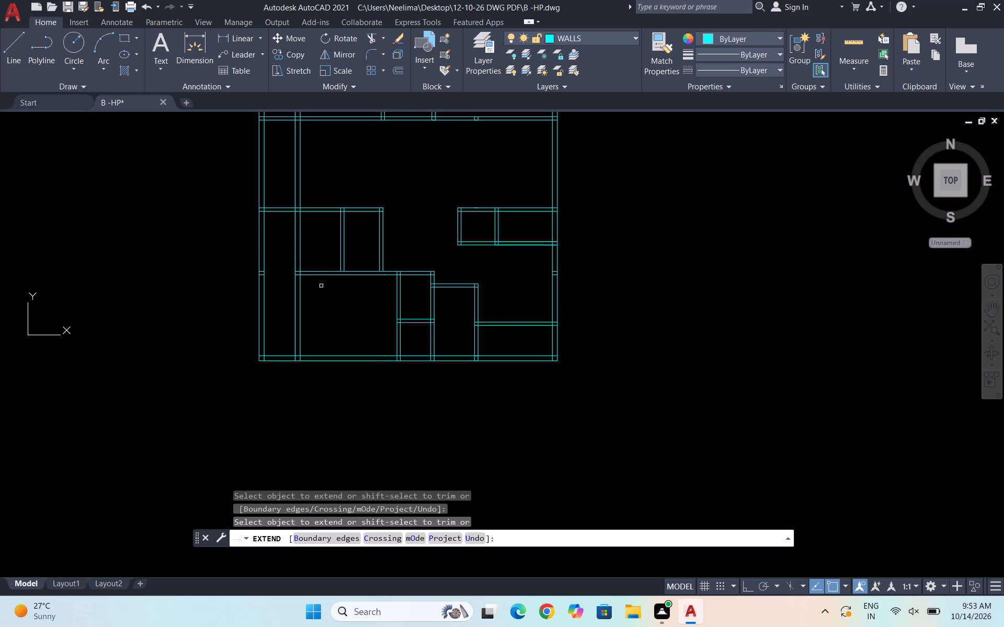
{"action": "scroll", "coordinate": [296, 246], "scroll_direction": "down", "scroll_amount": 1}
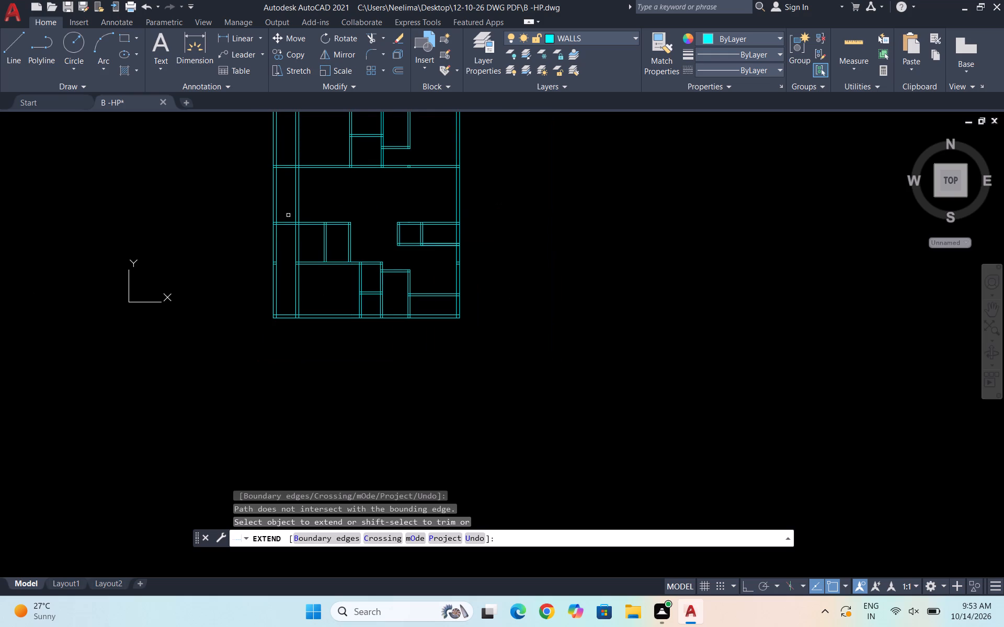
{"action": "scroll", "coordinate": [288, 213], "scroll_direction": "up", "scroll_amount": 3}
{"action": "scroll", "coordinate": [294, 212], "scroll_direction": "down", "scroll_amount": 3}
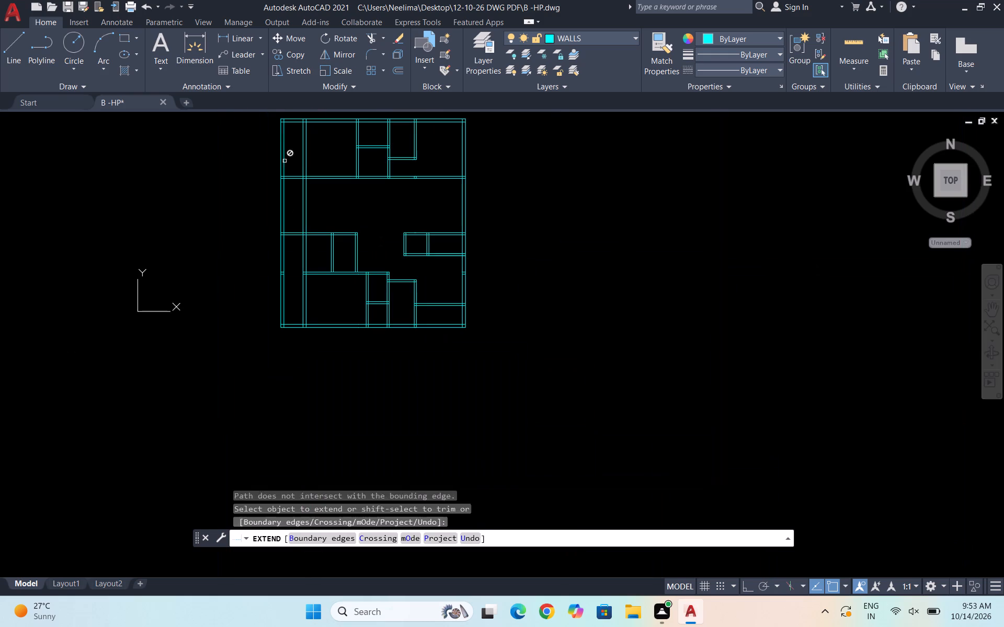
{"action": "scroll", "coordinate": [280, 150], "scroll_direction": "up", "scroll_amount": 3}
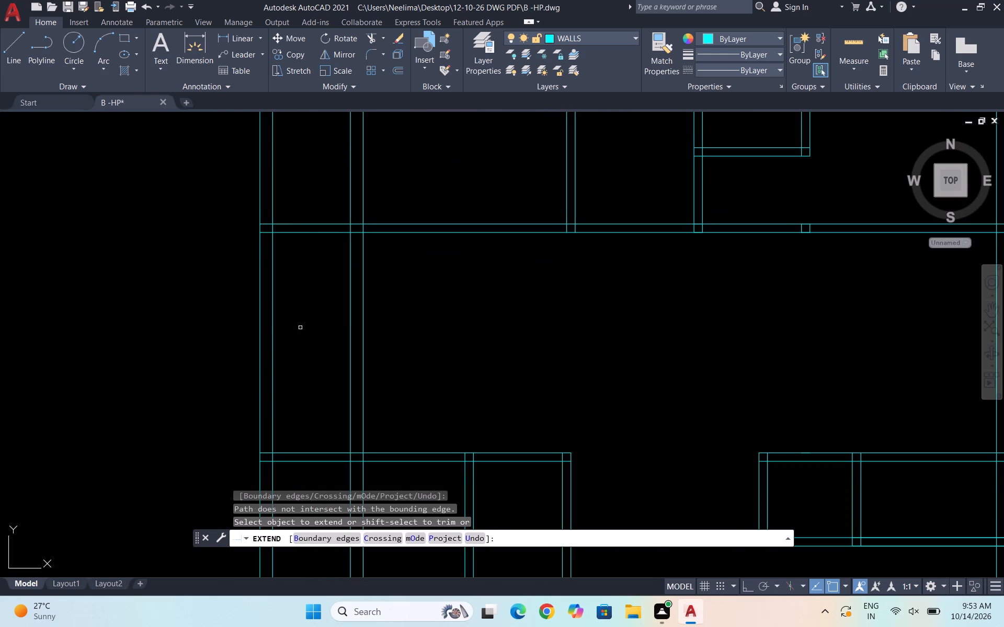
{"action": "left_click", "coordinate": [275, 319], "text": "shift"}
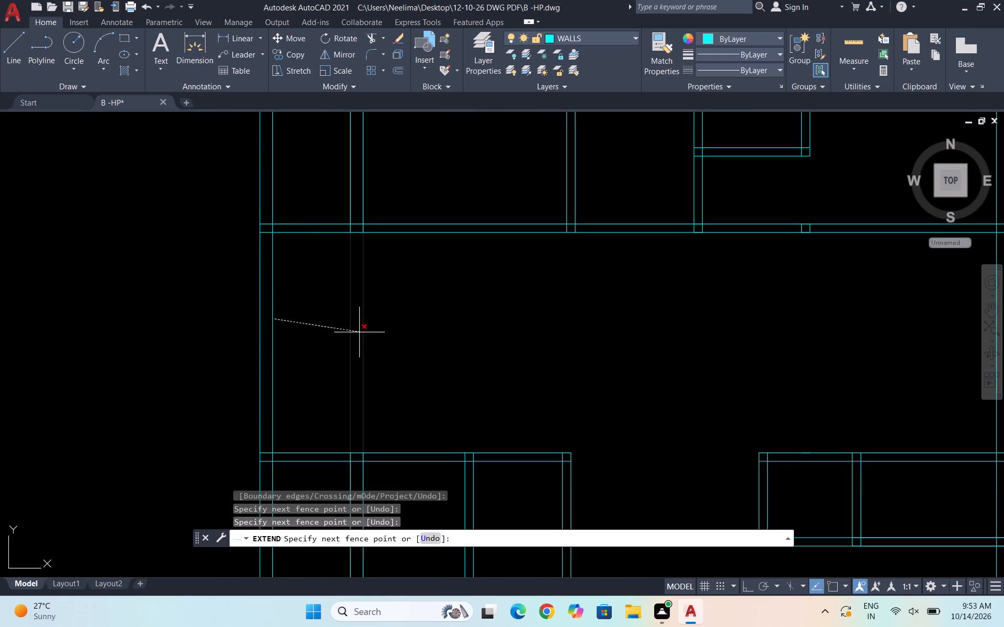
{"action": "left_click", "coordinate": [357, 332], "text": "shift"}
{"action": "left_click_drag", "start_coordinate": [275, 319], "coordinate": [371, 327], "text": "shift"}
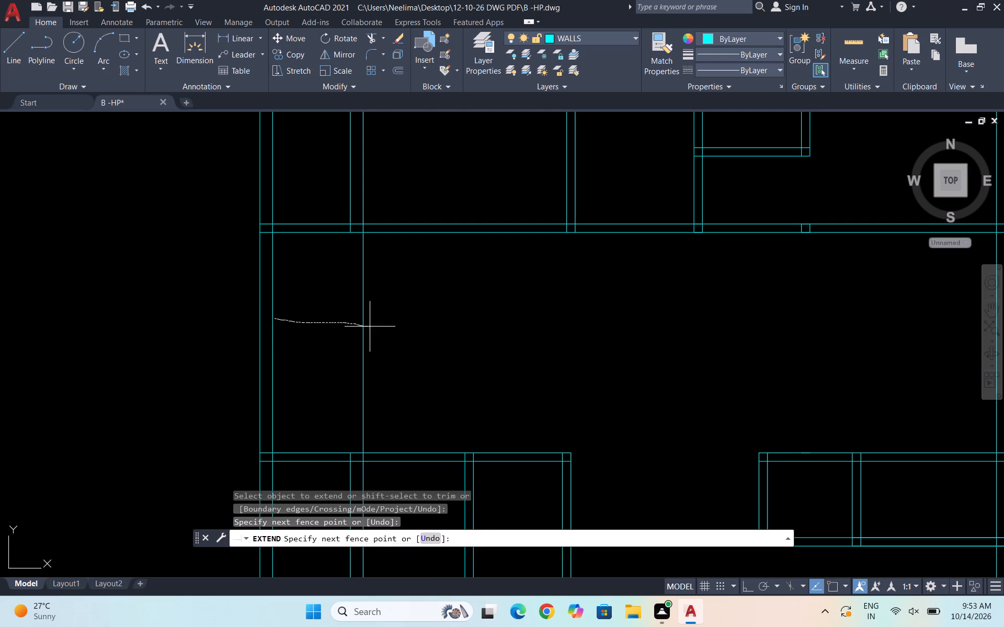
{"action": "left_click_drag", "start_coordinate": [371, 327], "coordinate": [389, 327], "text": "shift"}
Trim the left exterior wall's inner line between the first and second cross walls and redraw that stretch as a separate line.
{"action": "left_click", "coordinate": [272, 310], "text": "shift"}
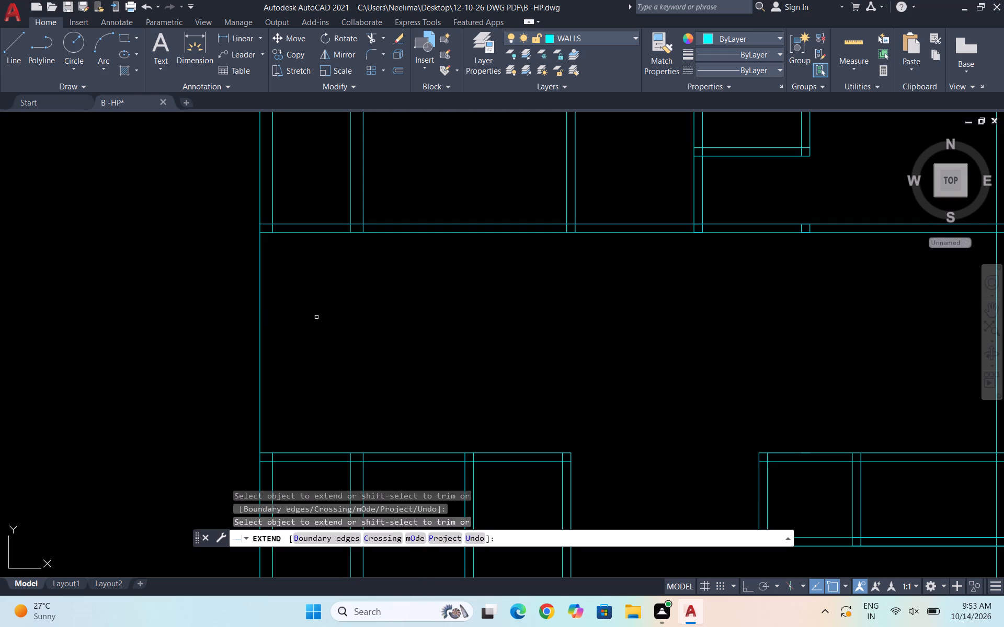
{"action": "key", "text": "Escape"}
{"action": "key", "text": "l"}
{"action": "key", "text": "Return"}
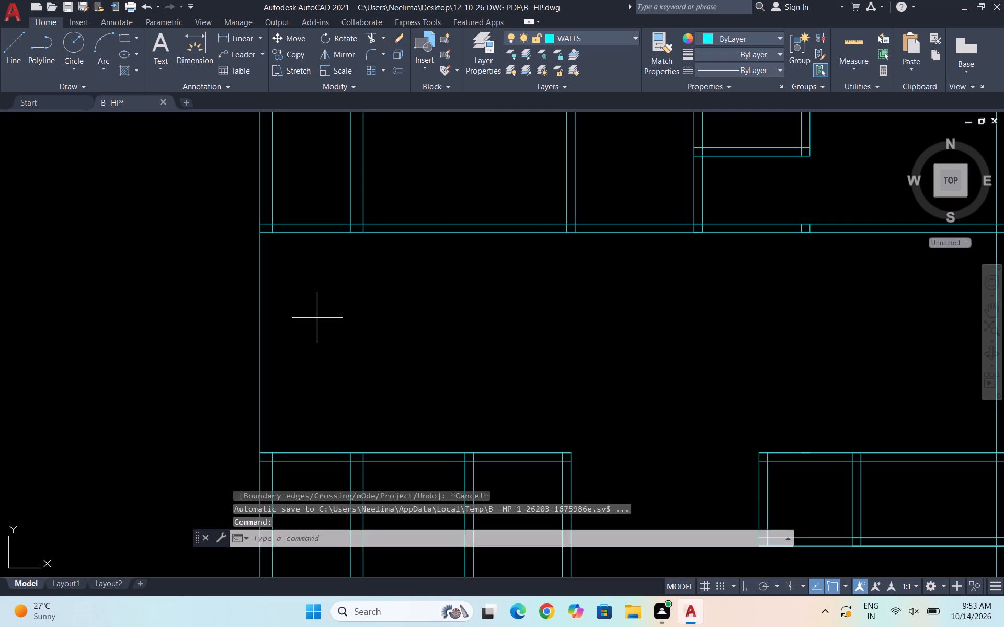
{"action": "left_click", "coordinate": [275, 449]}
{"action": "left_click", "coordinate": [276, 231]}
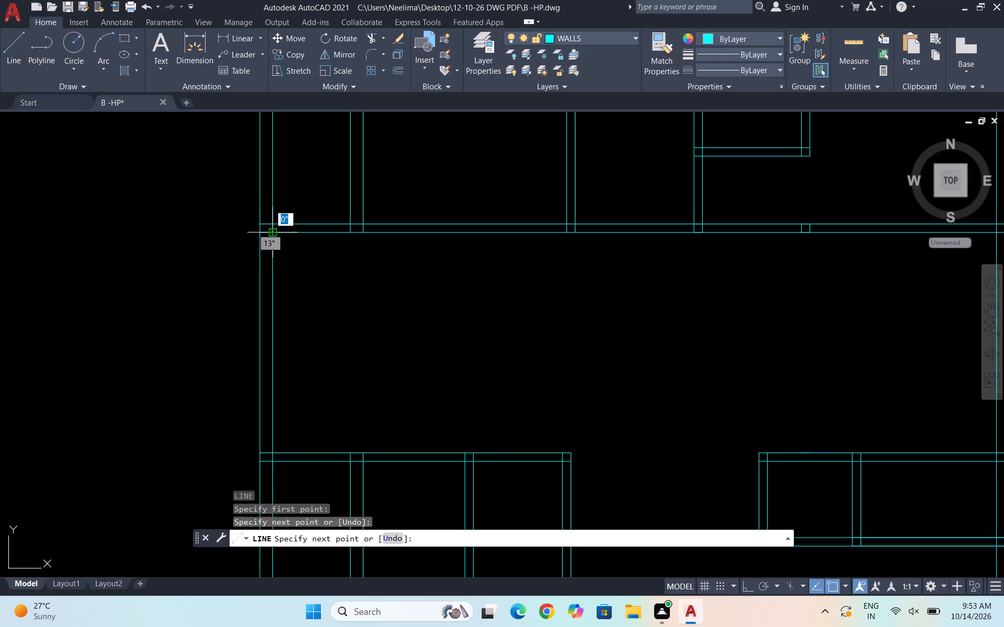
{"action": "key", "text": "Escape"}
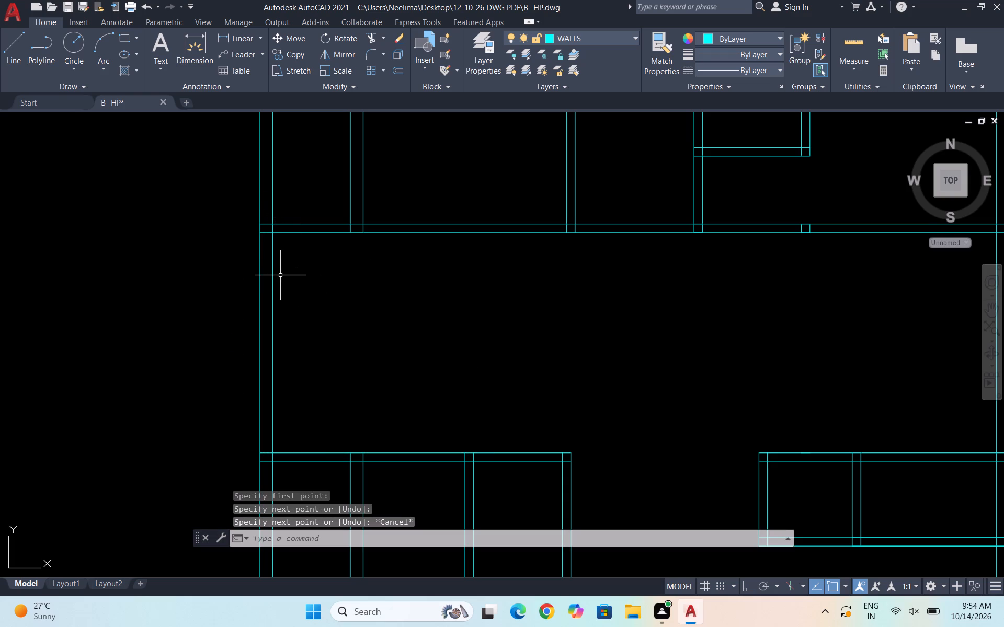
Offset the redrawn inner wall line 7'6" to the right, and offset the copy another 6".
{"action": "left_click", "coordinate": [280, 275]}
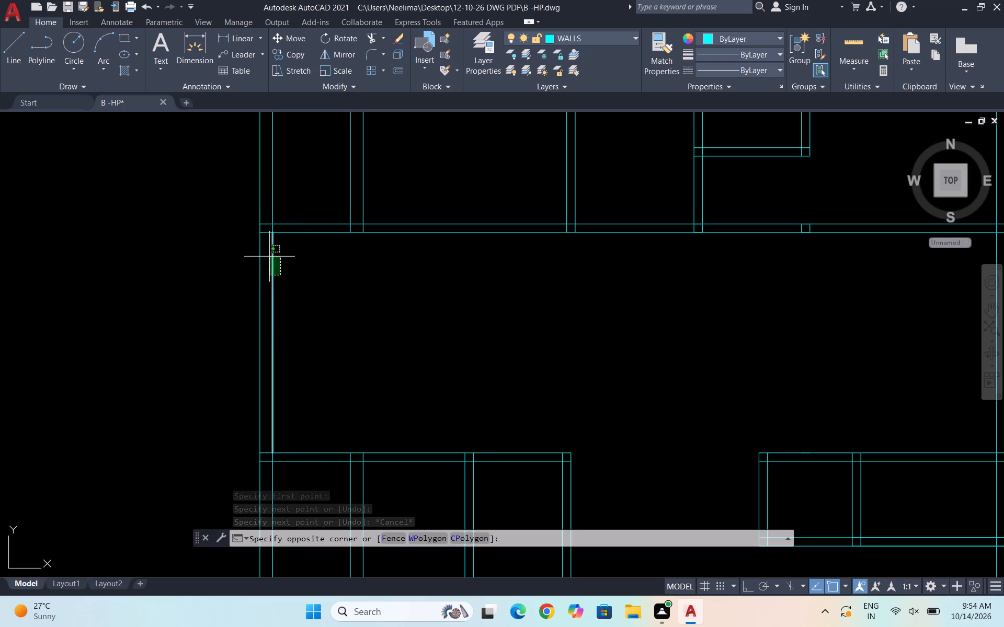
{"action": "left_click", "coordinate": [269, 257]}
{"action": "key", "text": "o"}
{"action": "key", "text": "Return"}
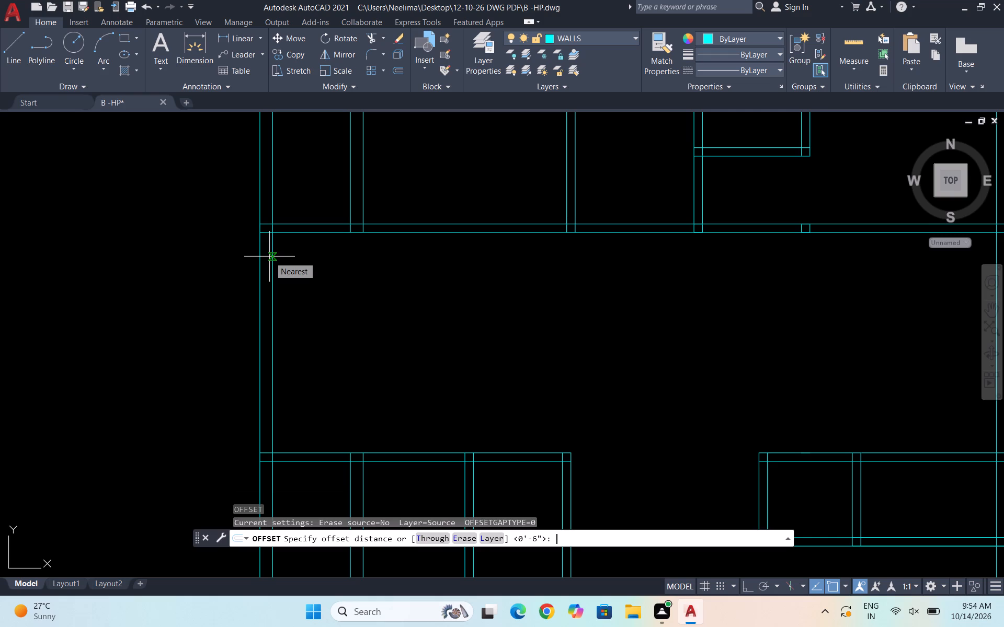
{"action": "type", "text": "7'6\""}
{"action": "key", "text": "Return"}
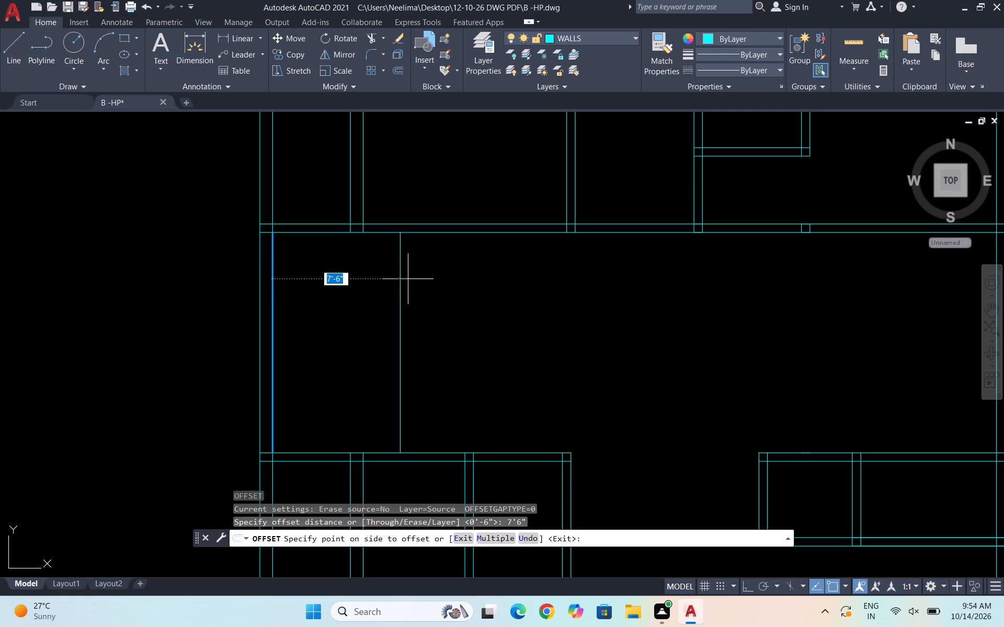
{"action": "left_click", "coordinate": [492, 275]}
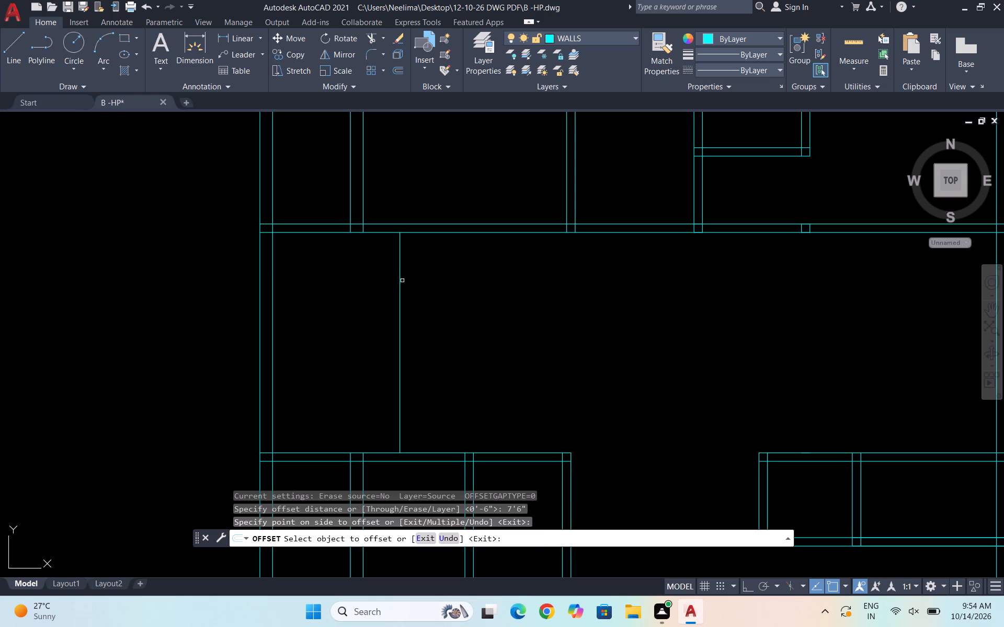
{"action": "left_click_drag", "start_coordinate": [400, 275], "coordinate": [421, 275]}
{"action": "type", "text": "6\""}
{"action": "key", "text": "Return"}
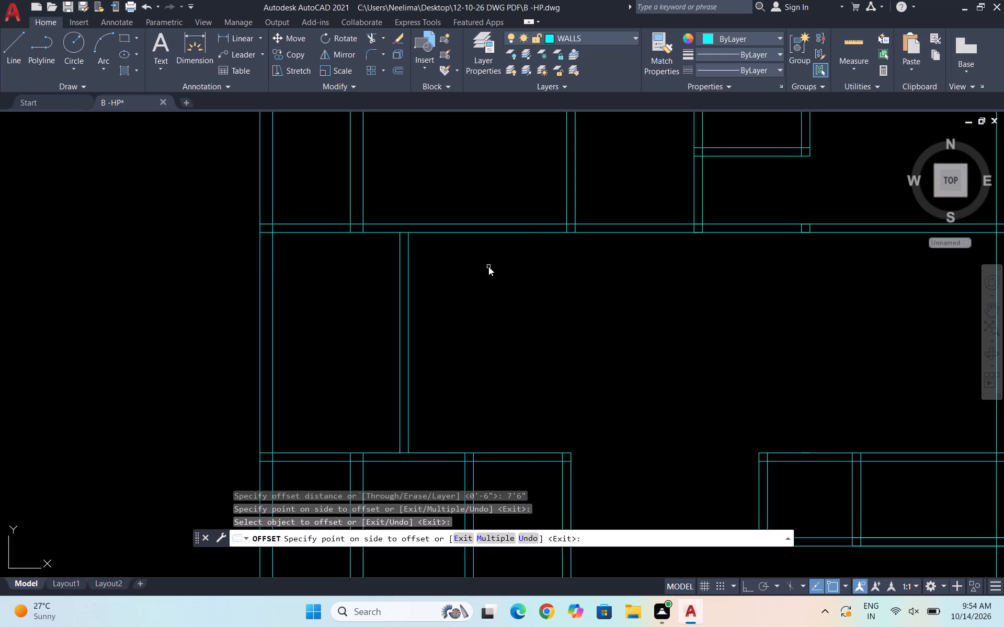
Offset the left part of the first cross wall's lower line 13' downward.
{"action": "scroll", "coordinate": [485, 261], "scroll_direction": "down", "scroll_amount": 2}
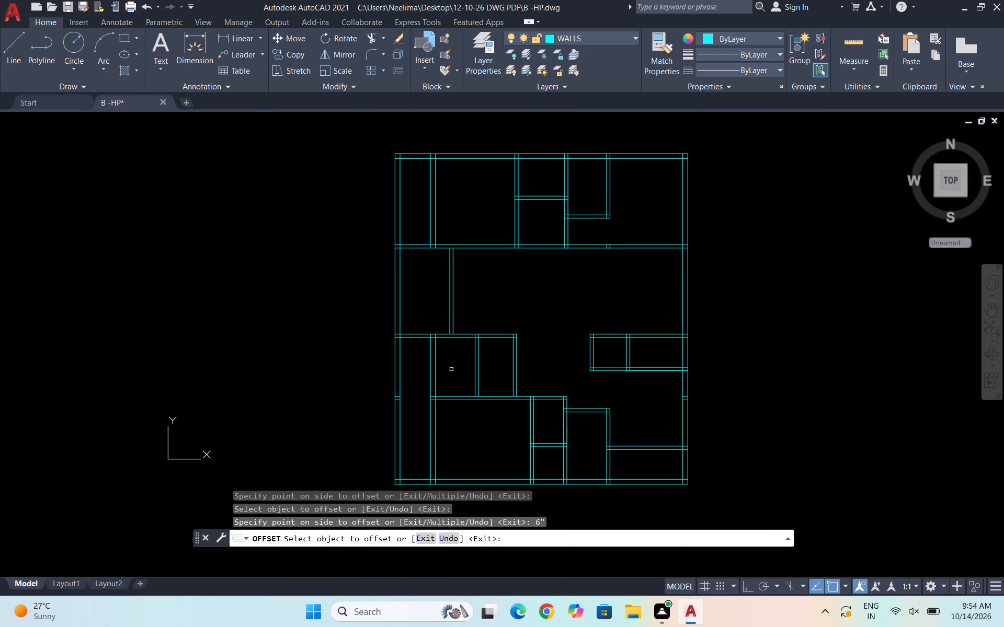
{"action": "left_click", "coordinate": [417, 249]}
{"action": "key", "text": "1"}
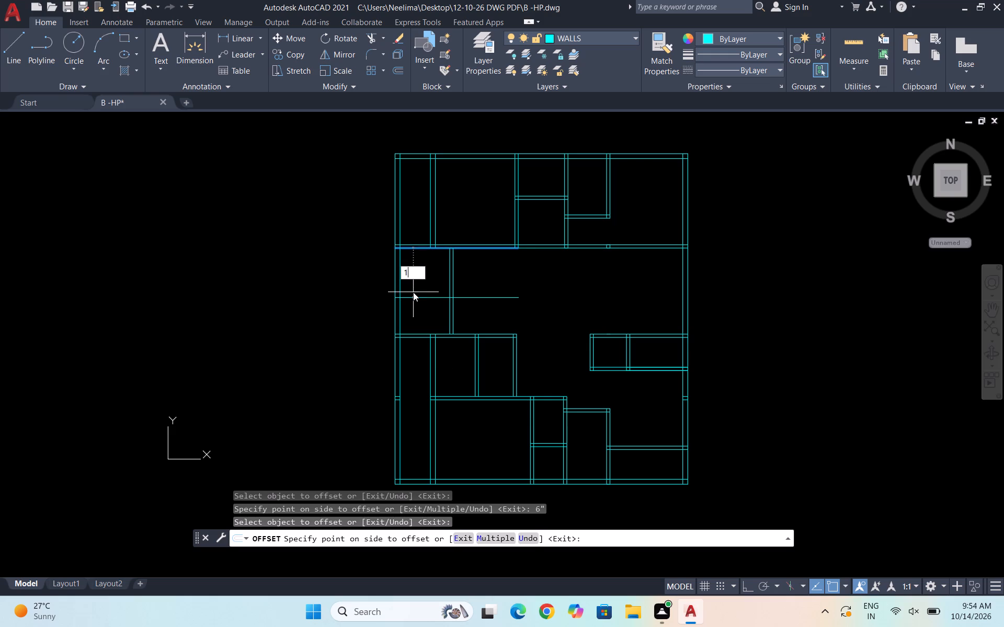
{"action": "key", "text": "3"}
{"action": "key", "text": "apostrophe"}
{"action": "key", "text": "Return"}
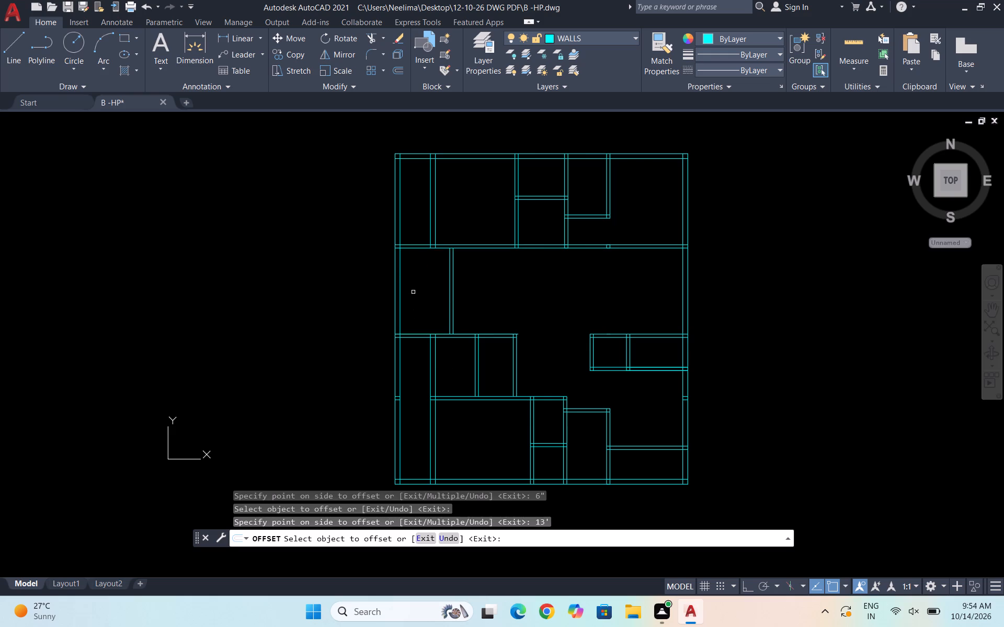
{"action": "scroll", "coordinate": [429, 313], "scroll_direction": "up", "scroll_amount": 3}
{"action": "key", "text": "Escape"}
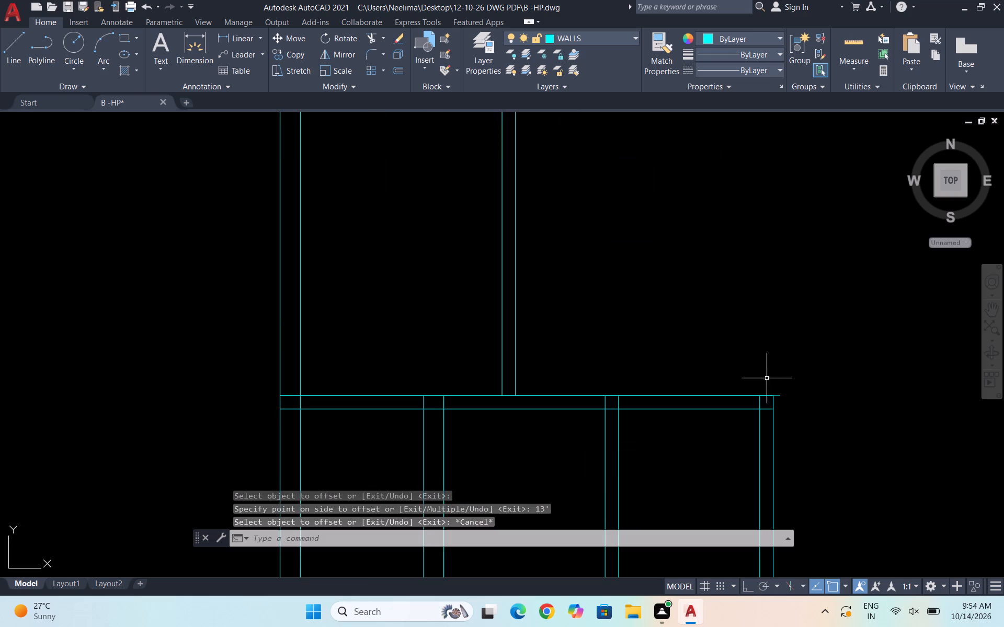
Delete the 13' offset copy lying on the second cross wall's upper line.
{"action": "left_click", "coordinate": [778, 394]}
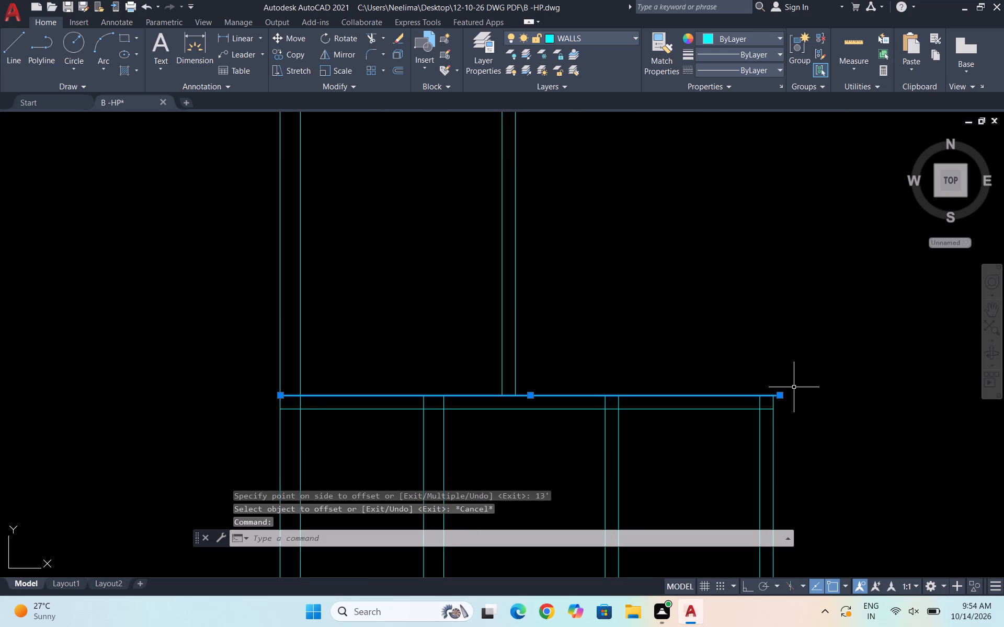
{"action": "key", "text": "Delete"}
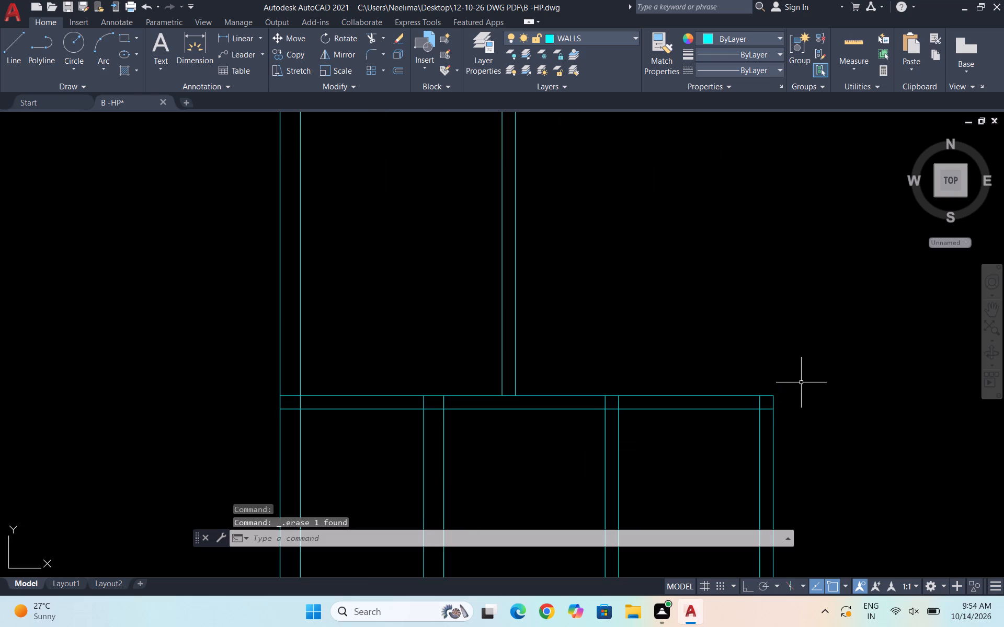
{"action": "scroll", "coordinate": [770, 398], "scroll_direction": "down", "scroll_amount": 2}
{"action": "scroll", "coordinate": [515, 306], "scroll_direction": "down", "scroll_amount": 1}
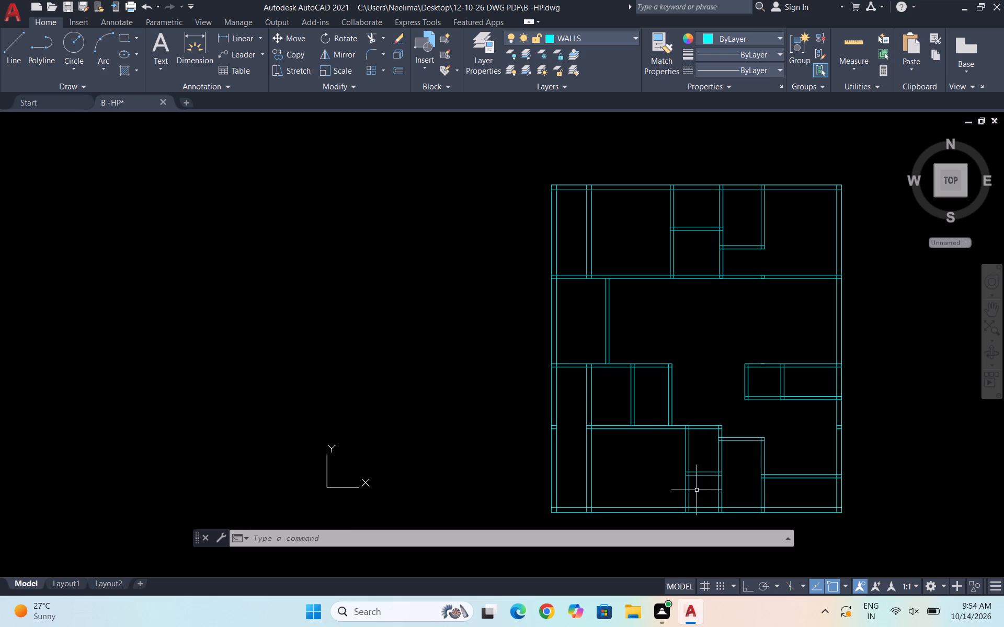
Delete the two short leftover lines crossing the left exterior wall, level with the lower-left room's upper wall.
{"action": "scroll", "coordinate": [550, 424], "scroll_direction": "up", "scroll_amount": 4}
{"action": "left_click", "coordinate": [569, 460]}
{"action": "left_click", "coordinate": [562, 429]}
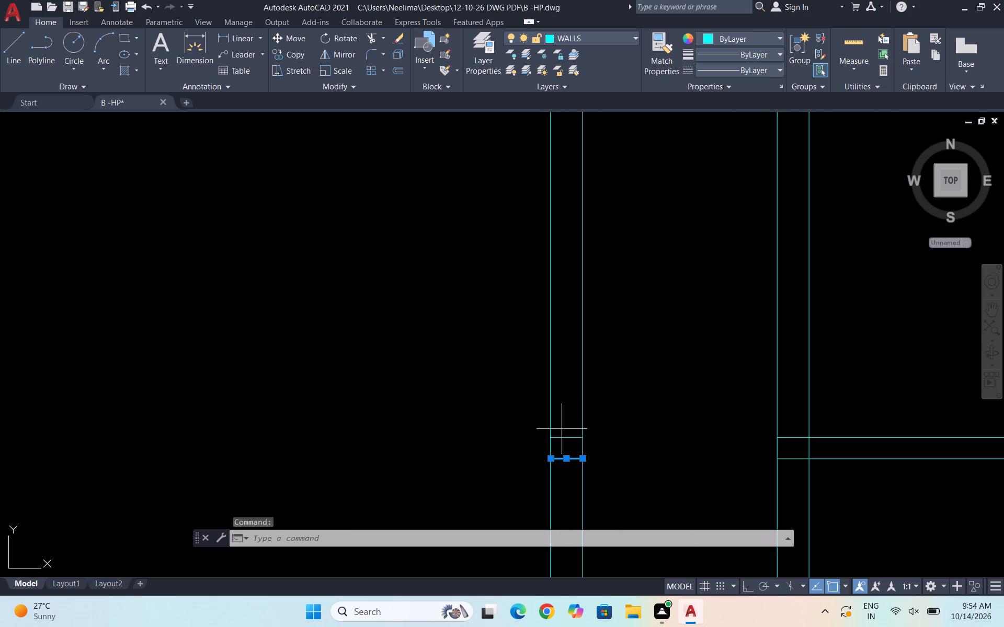
{"action": "left_click", "coordinate": [570, 474]}
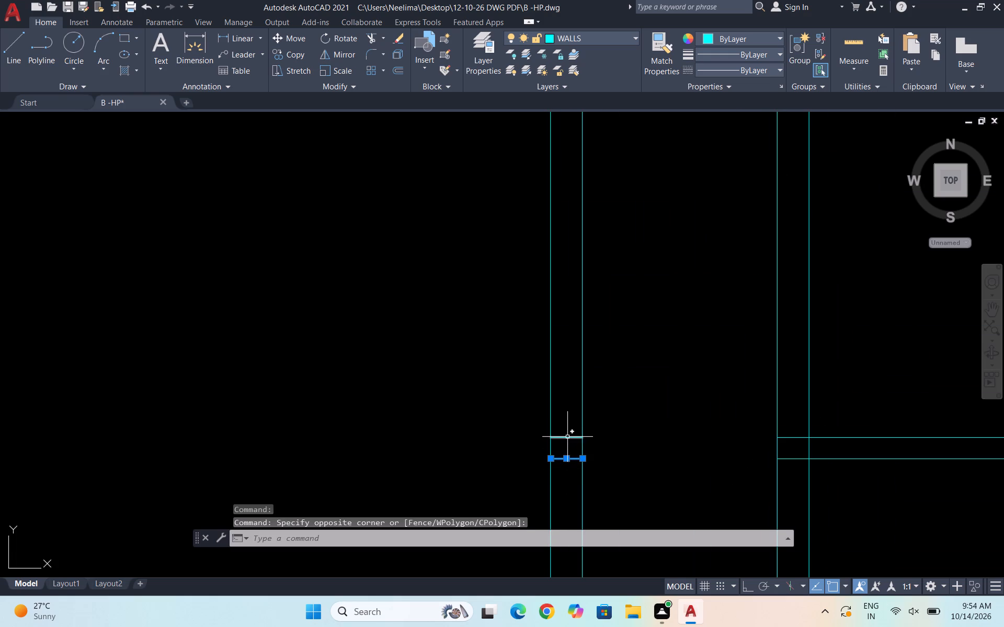
{"action": "left_click", "coordinate": [567, 437]}
{"action": "key", "text": "Delete"}
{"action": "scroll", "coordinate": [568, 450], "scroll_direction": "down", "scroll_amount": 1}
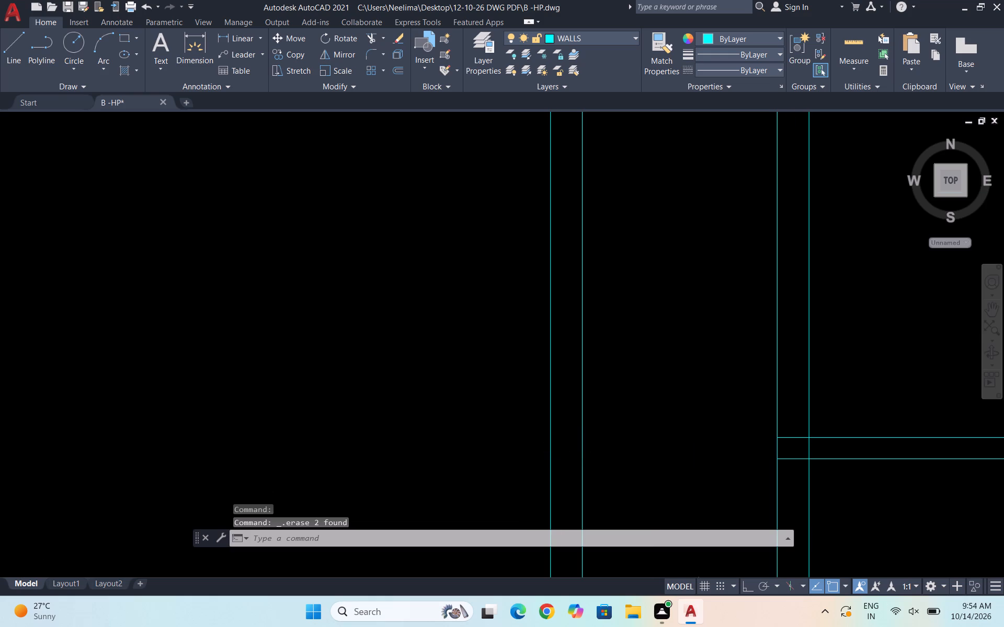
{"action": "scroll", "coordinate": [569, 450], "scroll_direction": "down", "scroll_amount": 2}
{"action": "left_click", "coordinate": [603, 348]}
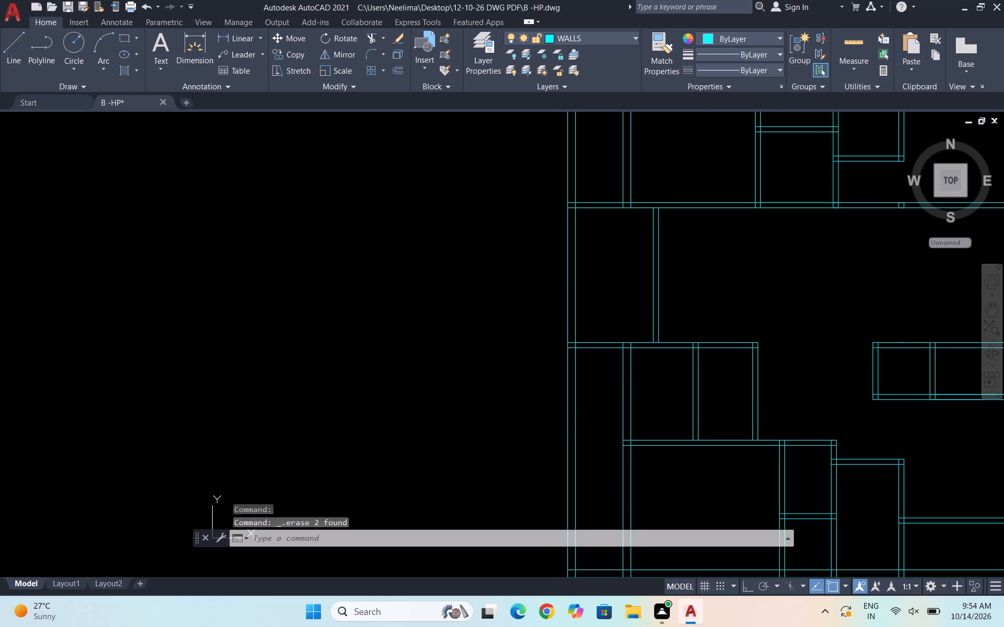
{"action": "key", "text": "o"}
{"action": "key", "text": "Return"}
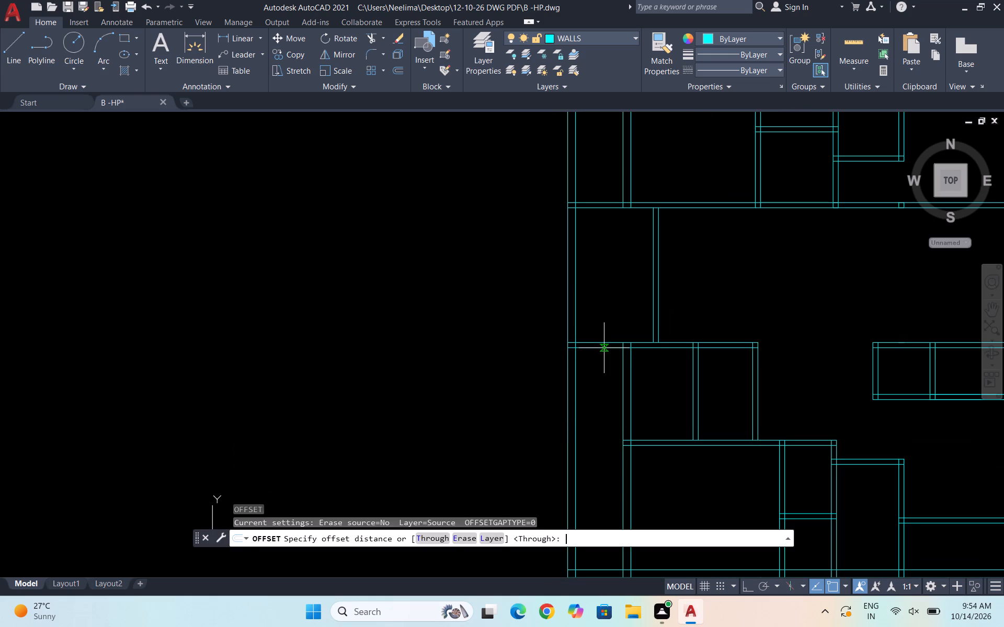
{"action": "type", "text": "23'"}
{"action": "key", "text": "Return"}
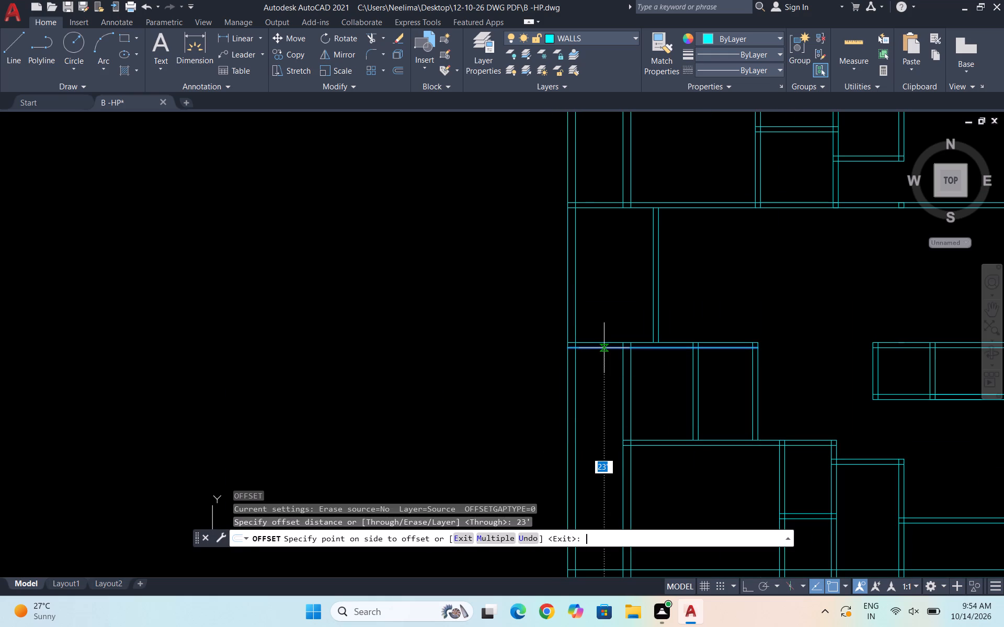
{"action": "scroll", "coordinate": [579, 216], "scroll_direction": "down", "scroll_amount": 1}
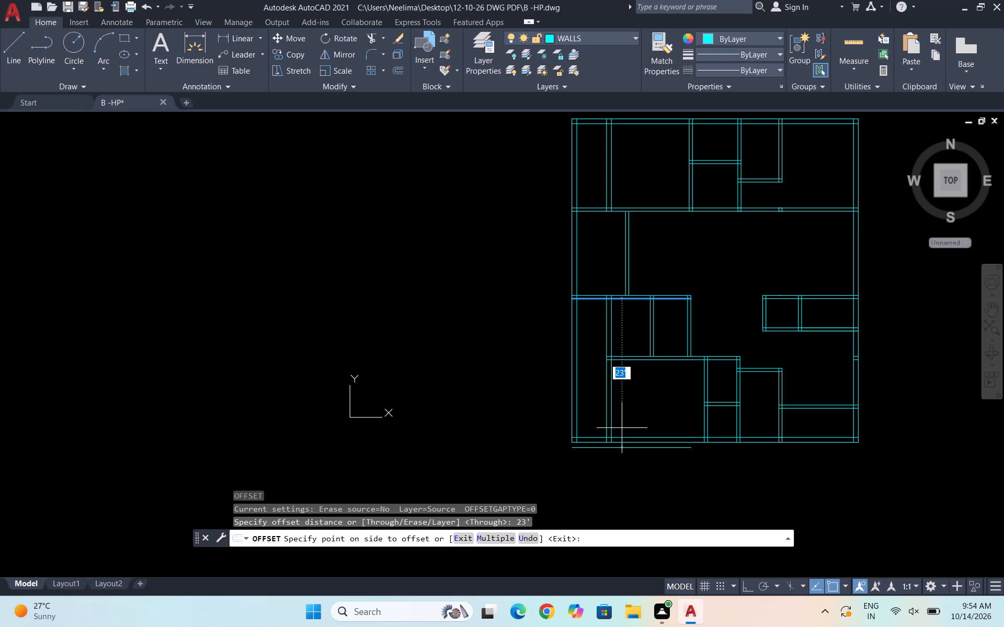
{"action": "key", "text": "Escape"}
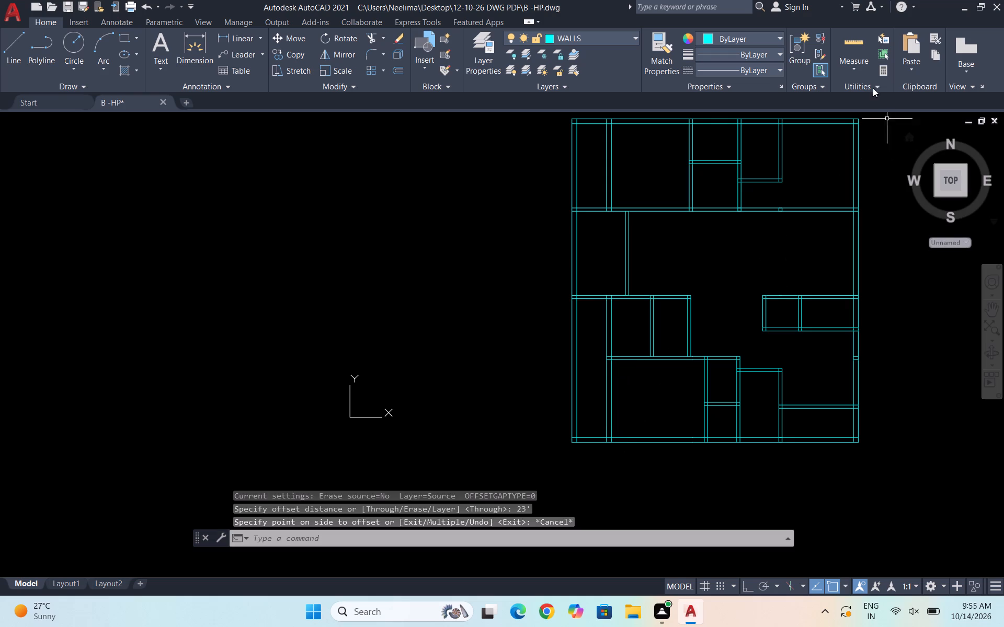
Measure the two small rooms below the second cross wall with Quick Measure.
{"action": "left_click", "coordinate": [860, 65]}
{"action": "left_click", "coordinate": [853, 95]}
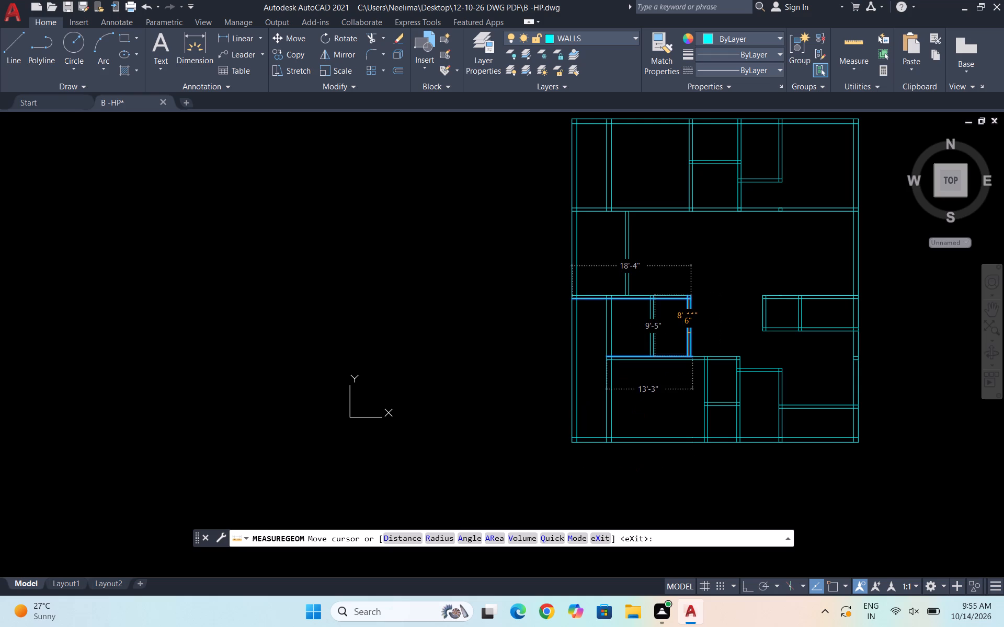
{"action": "scroll", "coordinate": [676, 340], "scroll_direction": "up", "scroll_amount": 1}
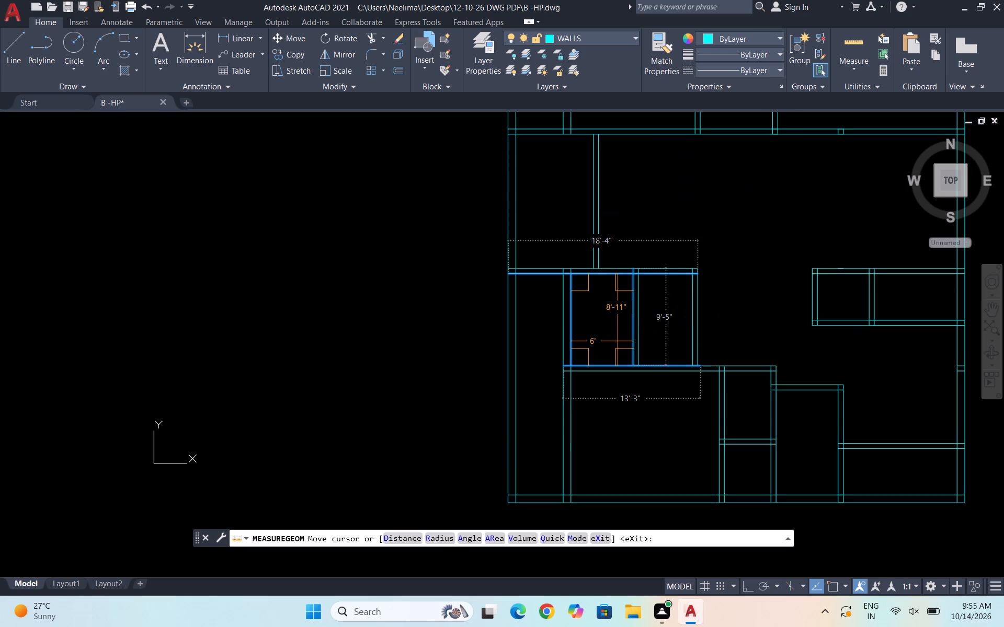
{"action": "scroll", "coordinate": [628, 342], "scroll_direction": "down", "scroll_amount": 2}
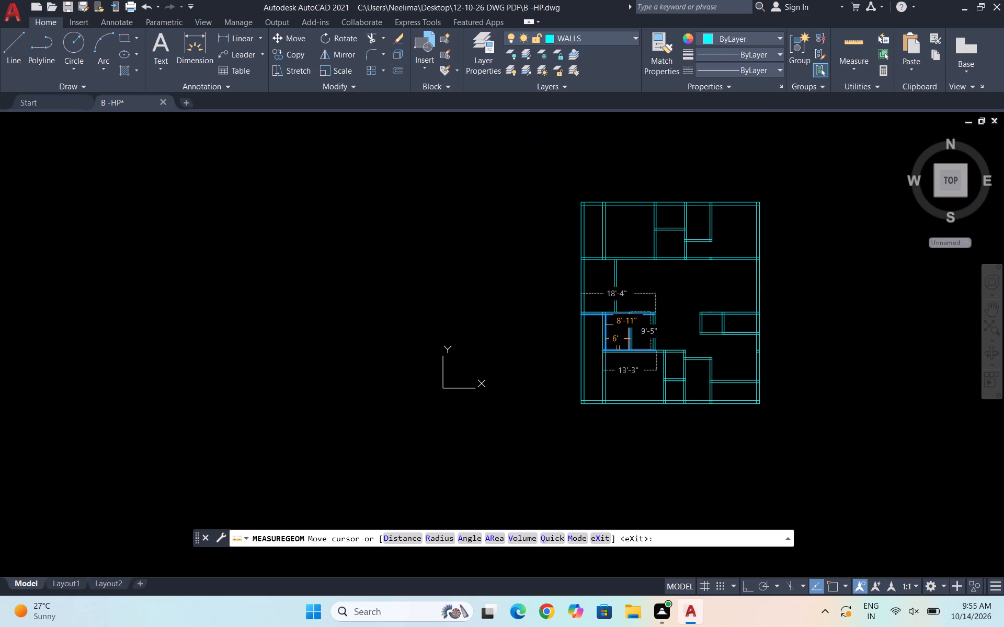
{"action": "key", "text": "Escape"}
Delete the two short vertical leftover lines inside the first cross wall, below the upper partition on its right half.
{"action": "scroll", "coordinate": [761, 269], "scroll_direction": "up", "scroll_amount": 1}
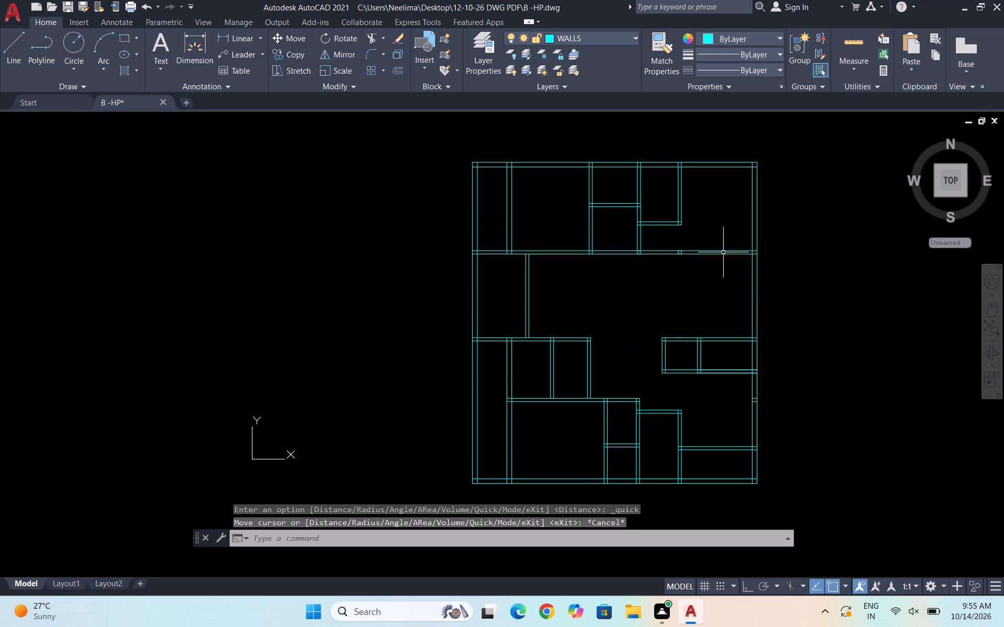
{"action": "scroll", "coordinate": [712, 243], "scroll_direction": "up", "scroll_amount": 3}
{"action": "scroll", "coordinate": [578, 277], "scroll_direction": "up", "scroll_amount": 1}
{"action": "left_click", "coordinate": [583, 277]}
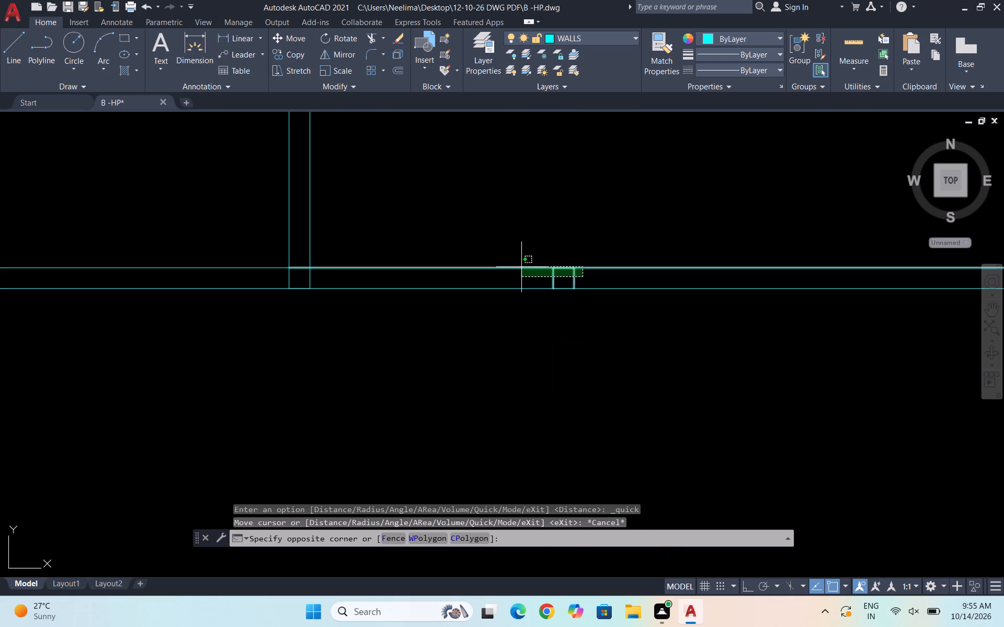
{"action": "left_click", "coordinate": [524, 276]}
{"action": "key", "text": "Delete"}
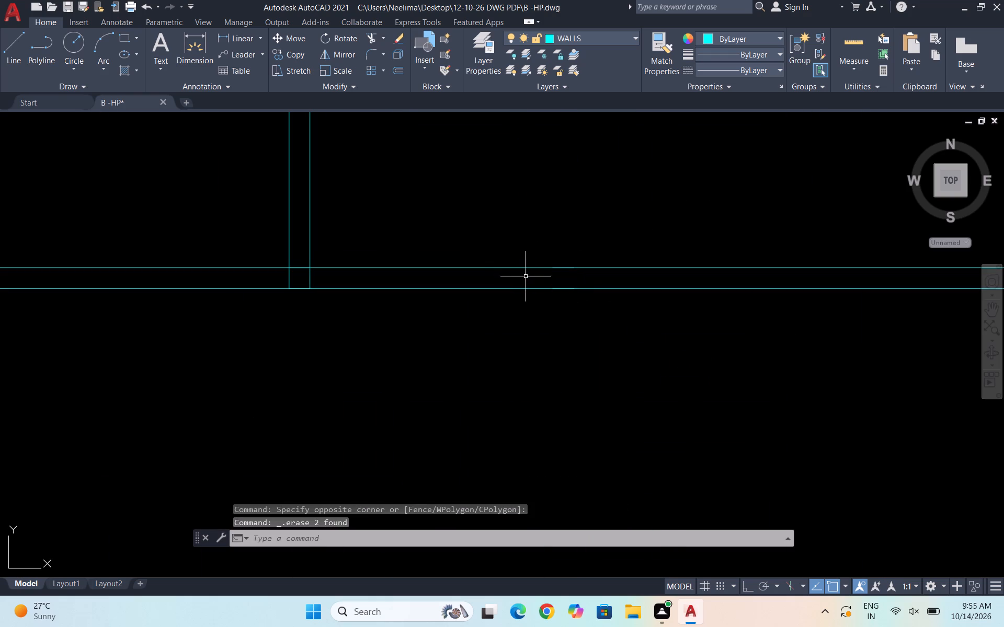
Make DOORS the current layer.
{"action": "scroll", "coordinate": [528, 274], "scroll_direction": "down", "scroll_amount": 4}
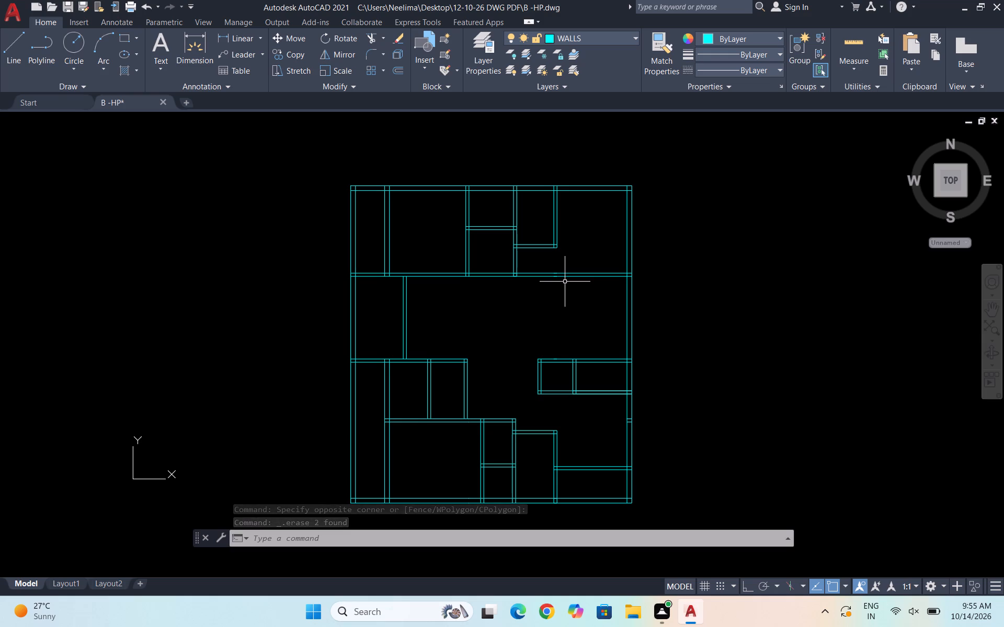
{"action": "left_click", "coordinate": [584, 30]}
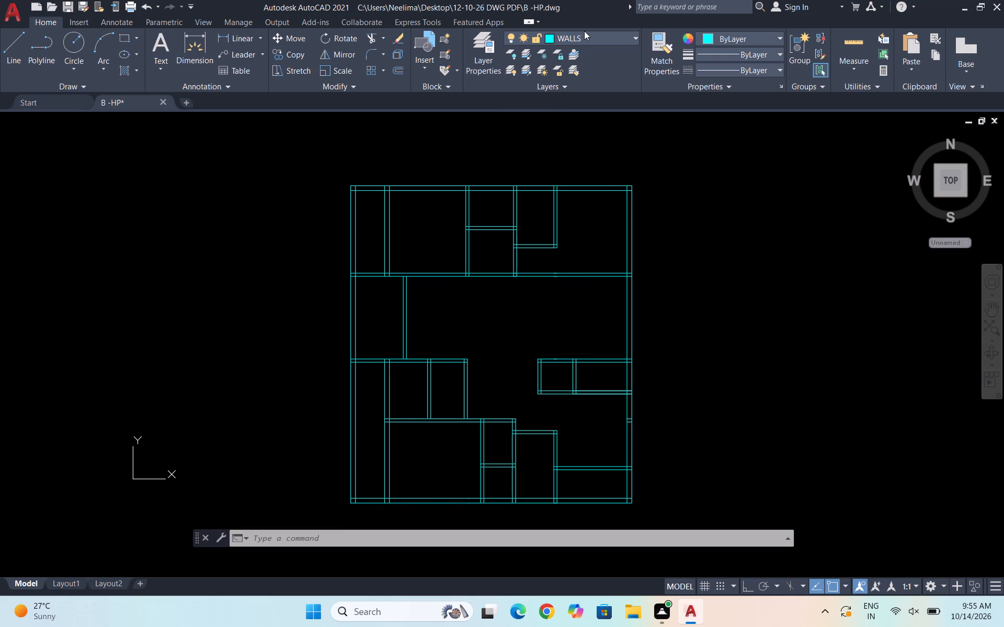
{"action": "left_click", "coordinate": [590, 41]}
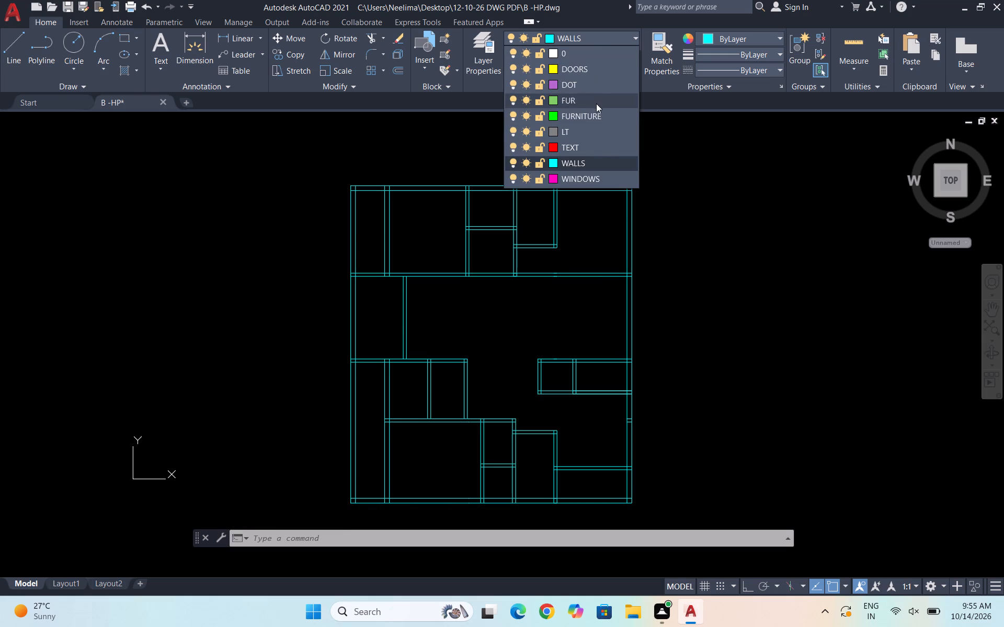
{"action": "left_click", "coordinate": [593, 74]}
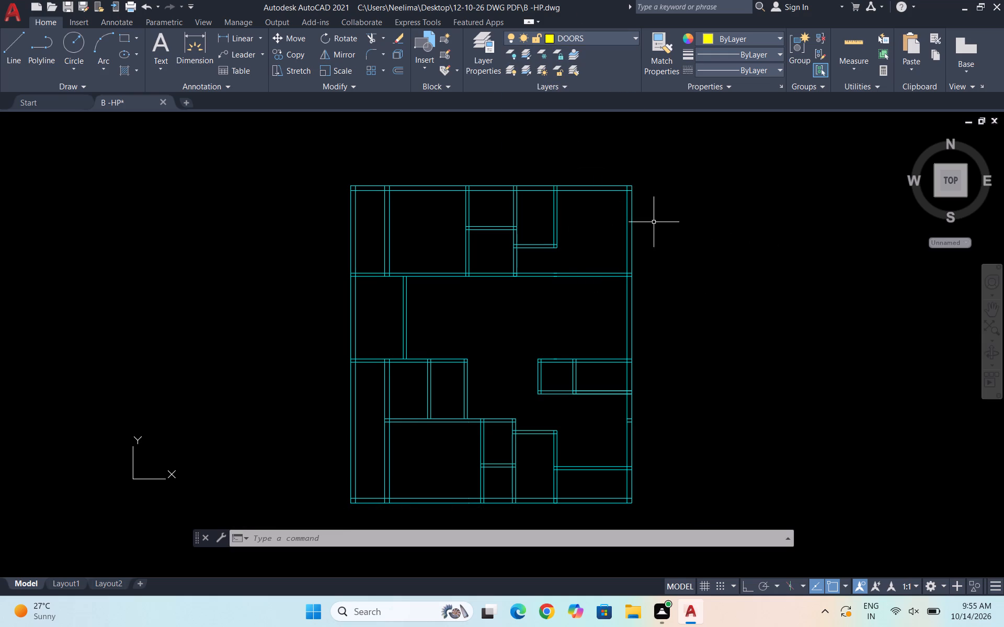
Insert the Door - Imperial sample block from the tool palettes in the empty space right of the plan.
{"action": "scroll", "coordinate": [387, 260], "scroll_direction": "down", "scroll_amount": 1}
{"action": "scroll", "coordinate": [601, 239], "scroll_direction": "up", "scroll_amount": 1}
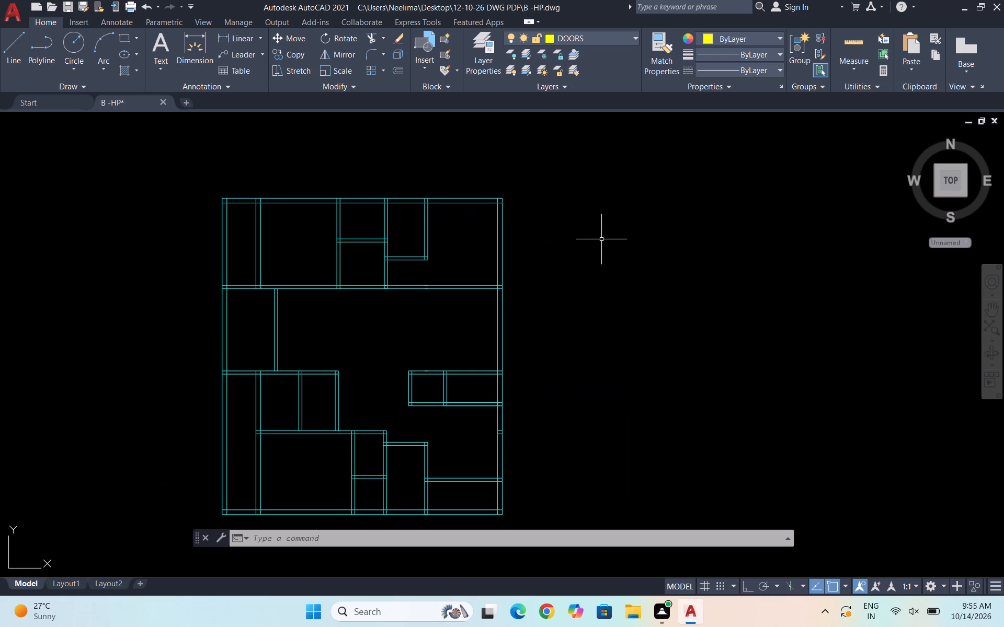
{"action": "type", "text": "TP"}
{"action": "key", "text": "Return"}
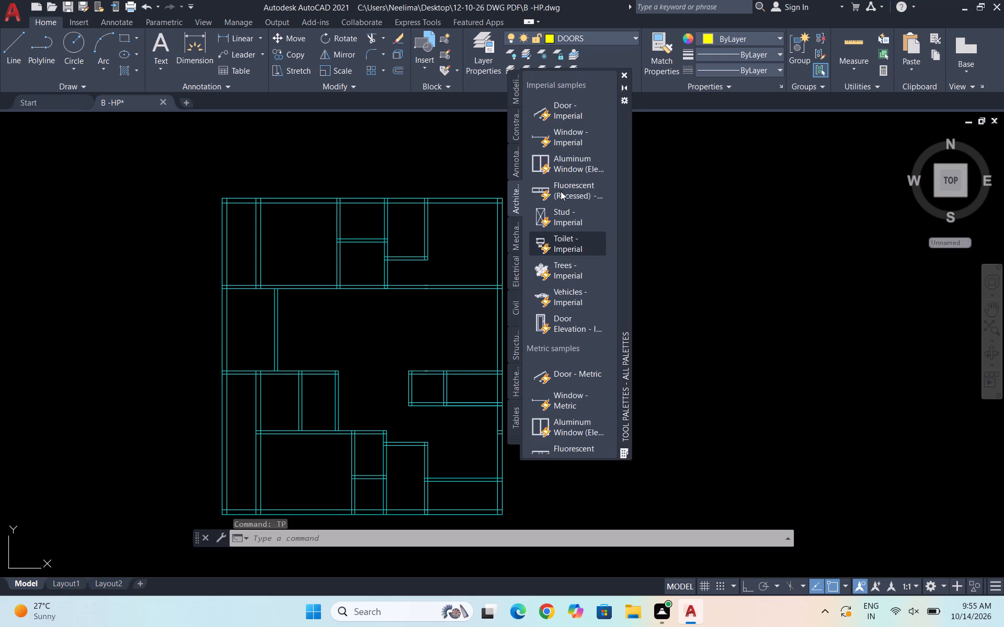
{"action": "left_click", "coordinate": [563, 123]}
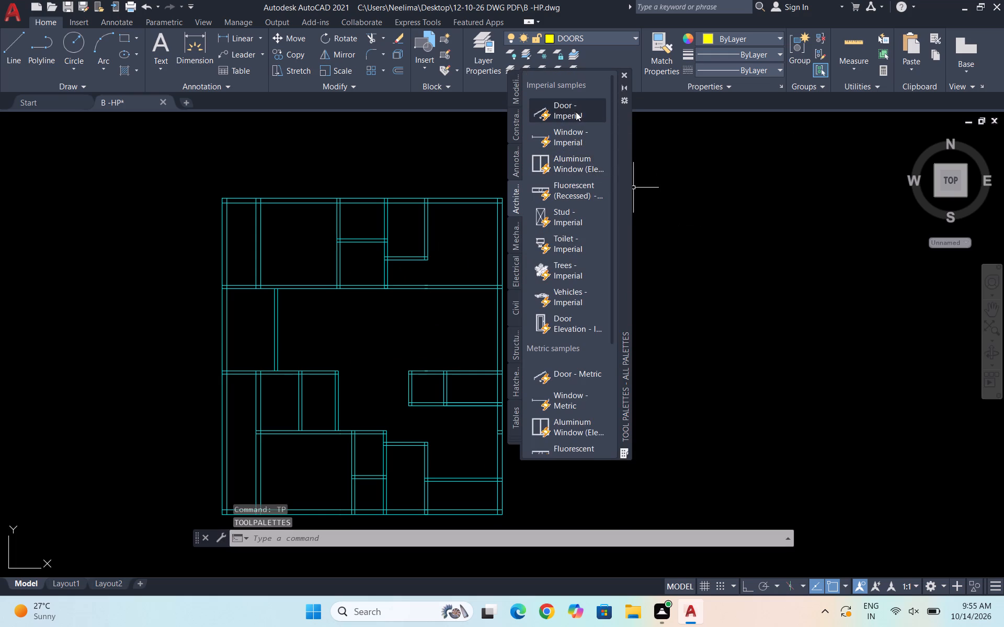
{"action": "left_click", "coordinate": [576, 112]}
{"action": "left_click", "coordinate": [680, 250]}
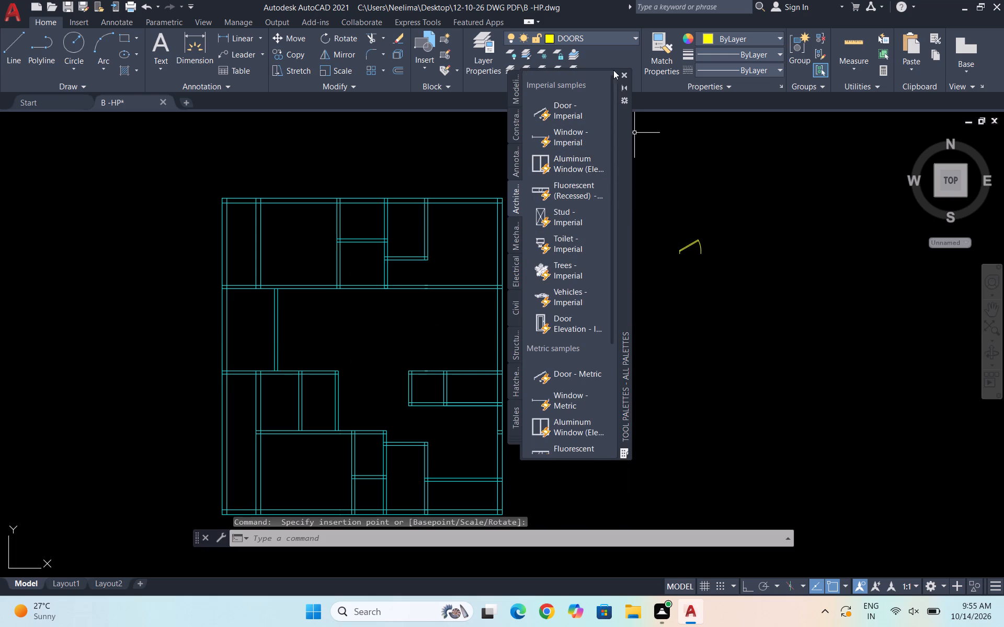
{"action": "left_click", "coordinate": [622, 73]}
Set the inserted door's opening angle to Open 90º.
{"action": "left_click", "coordinate": [713, 271]}
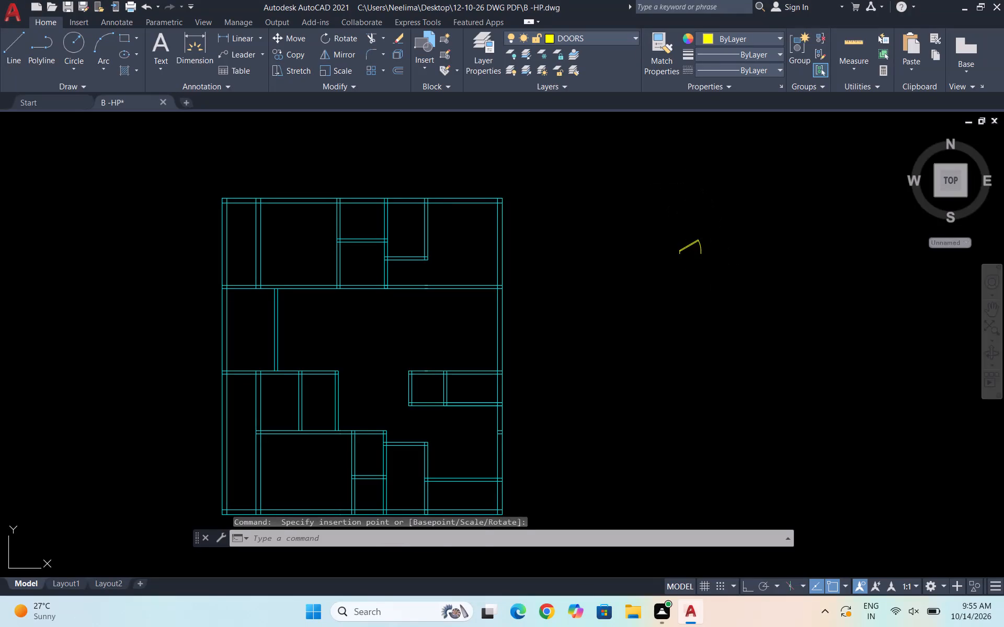
{"action": "left_click", "coordinate": [668, 229]}
{"action": "left_click", "coordinate": [675, 243]}
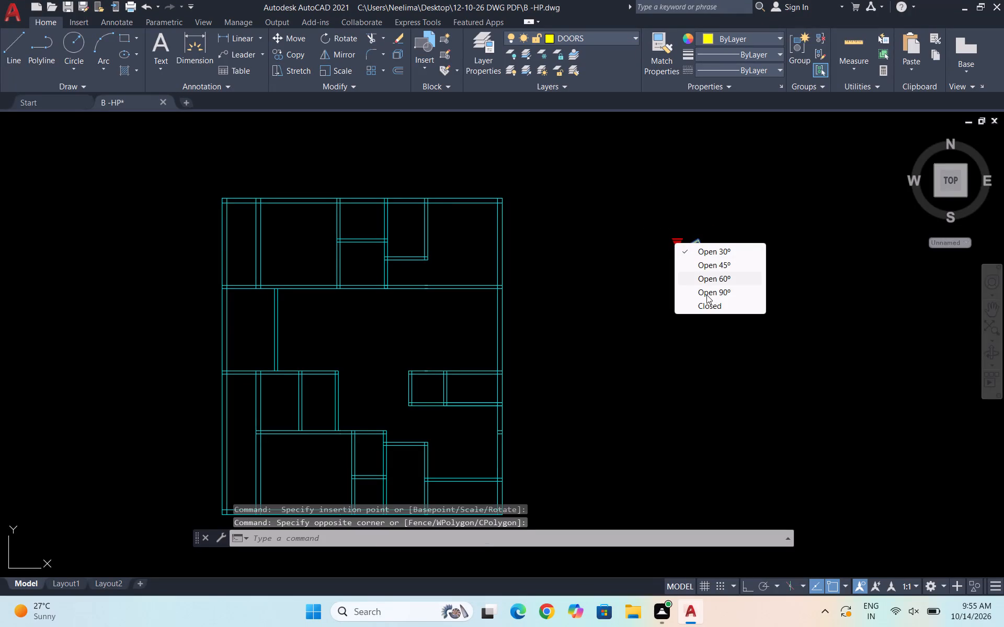
{"action": "left_click", "coordinate": [706, 295]}
{"action": "key", "text": "Escape"}
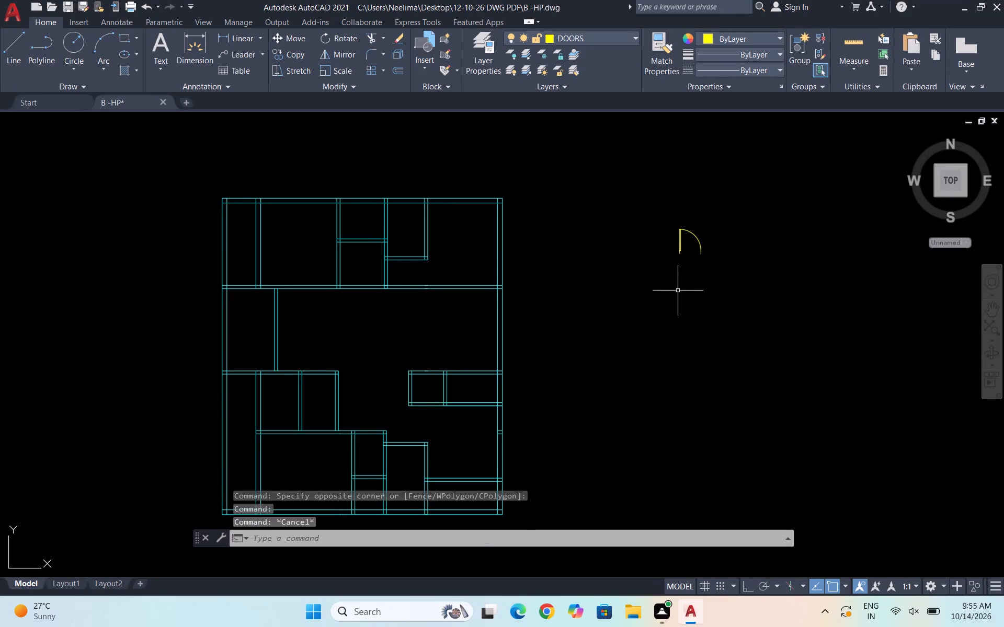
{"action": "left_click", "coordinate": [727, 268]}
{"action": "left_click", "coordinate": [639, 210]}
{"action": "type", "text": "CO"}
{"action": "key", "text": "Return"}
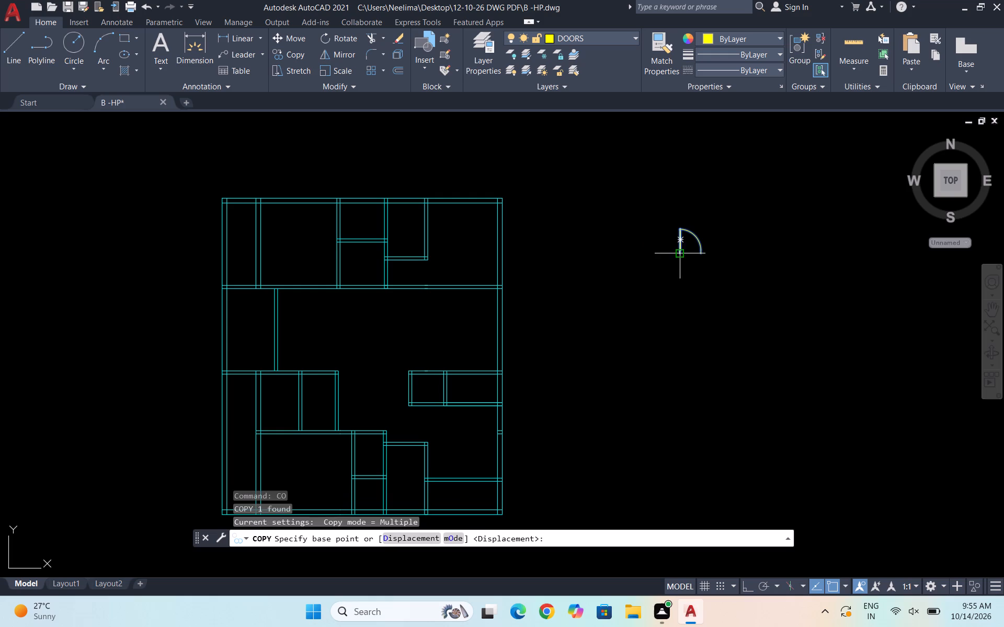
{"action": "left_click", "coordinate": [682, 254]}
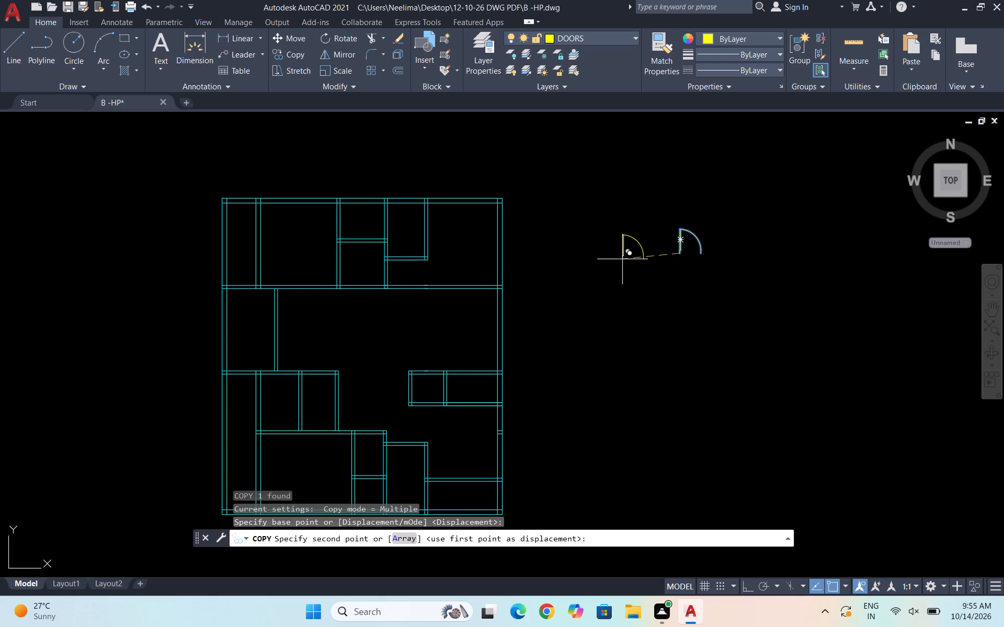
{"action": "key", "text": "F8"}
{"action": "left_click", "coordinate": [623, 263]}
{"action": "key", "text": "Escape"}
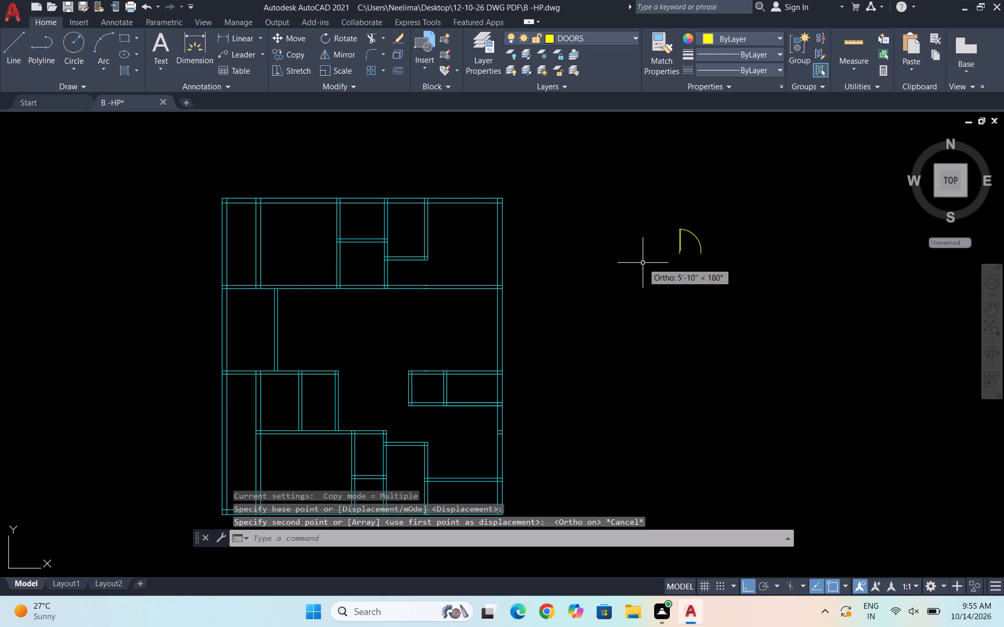
Copy the door horizontally to the left from its lower hinge corner, between the plan and the original door.
{"action": "left_click", "coordinate": [733, 264]}
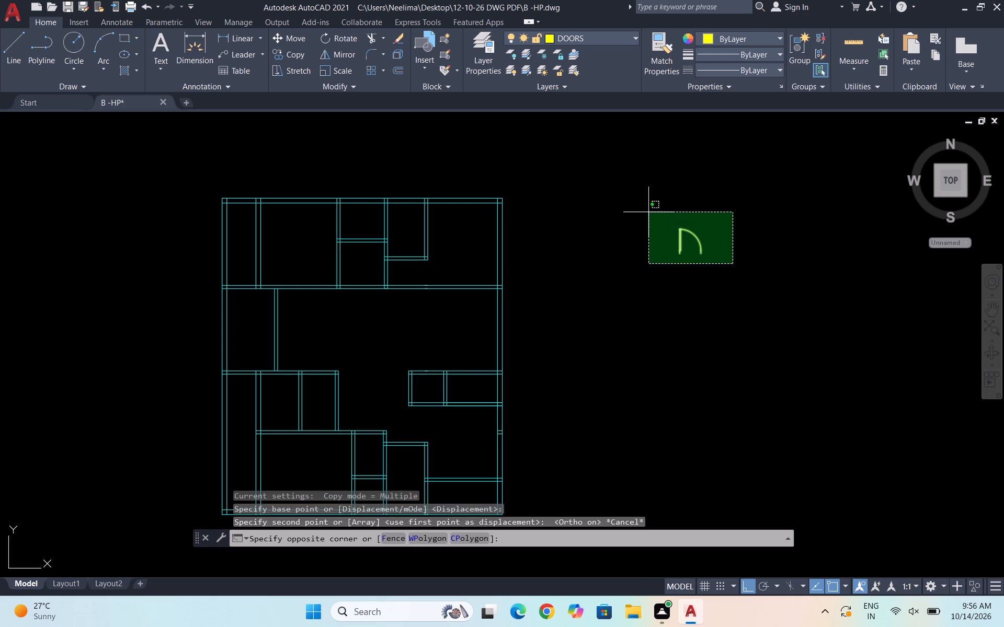
{"action": "left_click", "coordinate": [648, 212]}
{"action": "type", "text": "CO"}
{"action": "key", "text": "Return"}
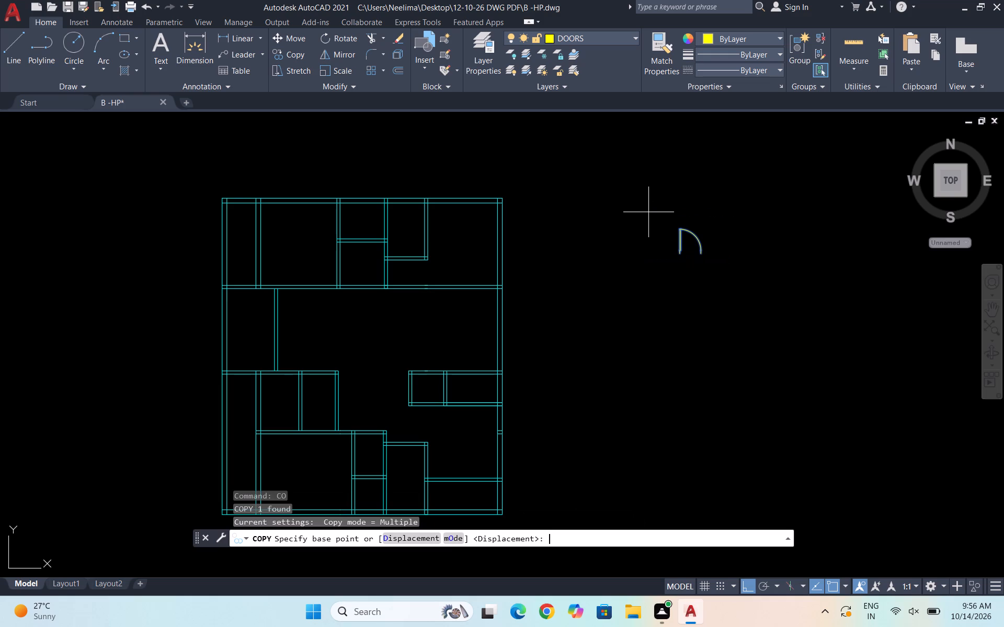
{"action": "scroll", "coordinate": [674, 263], "scroll_direction": "up", "scroll_amount": 1}
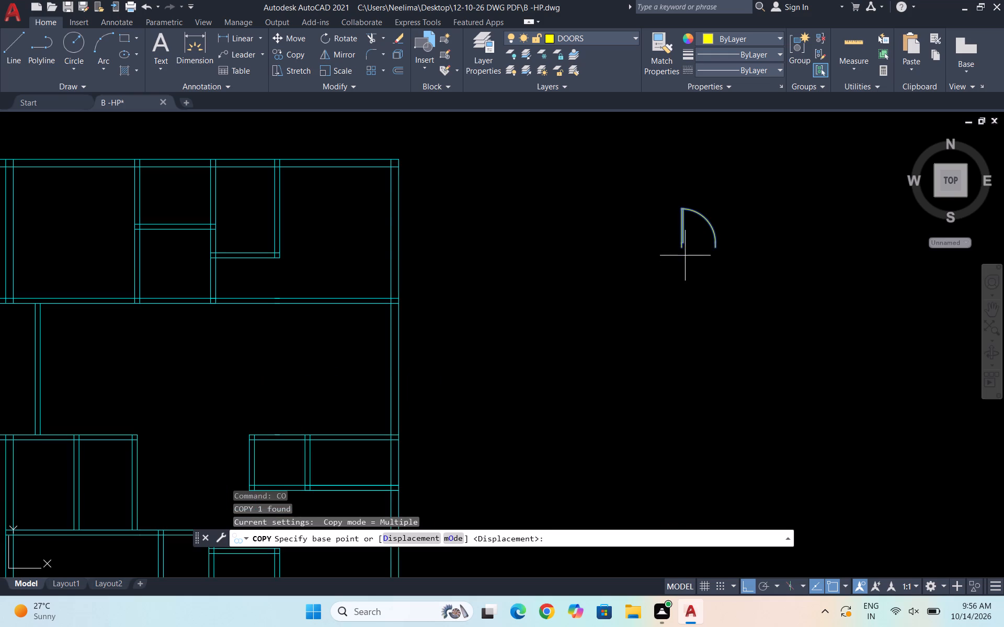
{"action": "left_click", "coordinate": [682, 249]}
{"action": "left_click", "coordinate": [589, 250]}
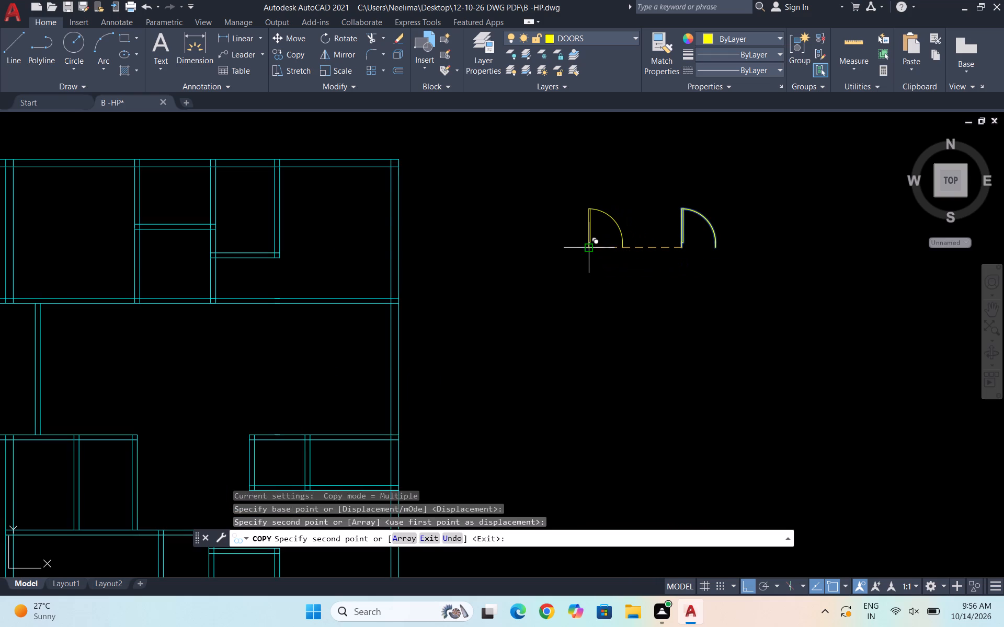
{"action": "key", "text": "Escape"}
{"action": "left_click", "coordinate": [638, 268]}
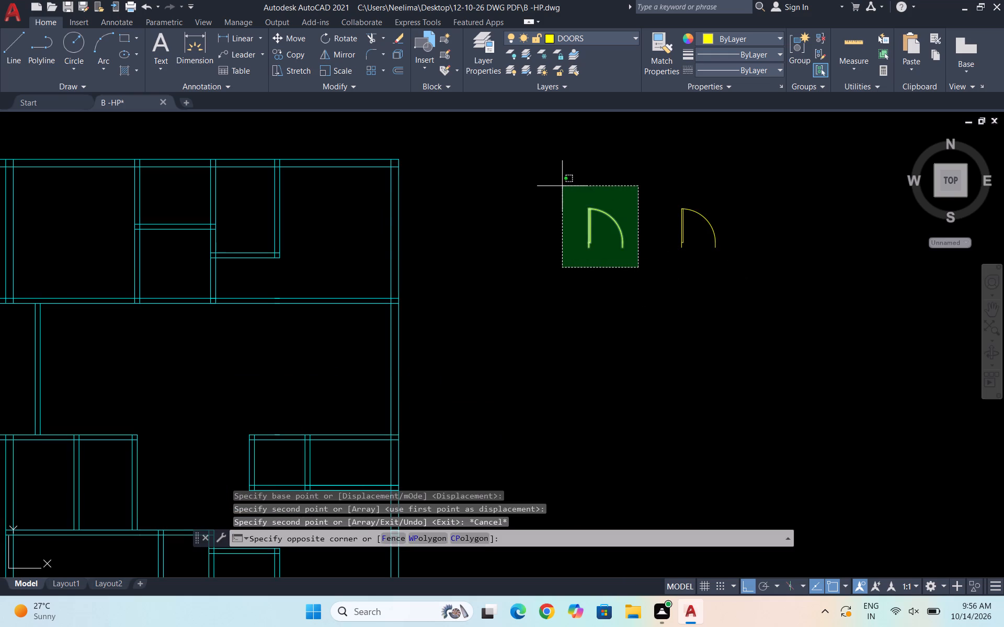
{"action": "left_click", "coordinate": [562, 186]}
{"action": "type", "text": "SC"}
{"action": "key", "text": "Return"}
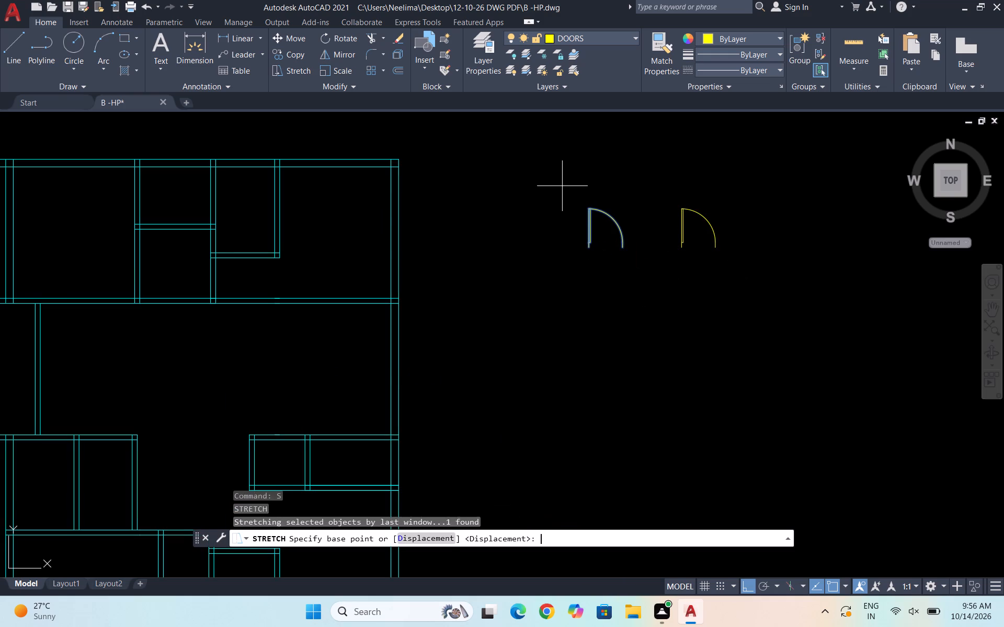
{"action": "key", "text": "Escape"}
Scale the left door copy from its lower hinge corner, using its opening width as reference, to 3'.
{"action": "left_click_drag", "start_coordinate": [636, 275], "coordinate": [624, 264]}
{"action": "left_click", "coordinate": [555, 183]}
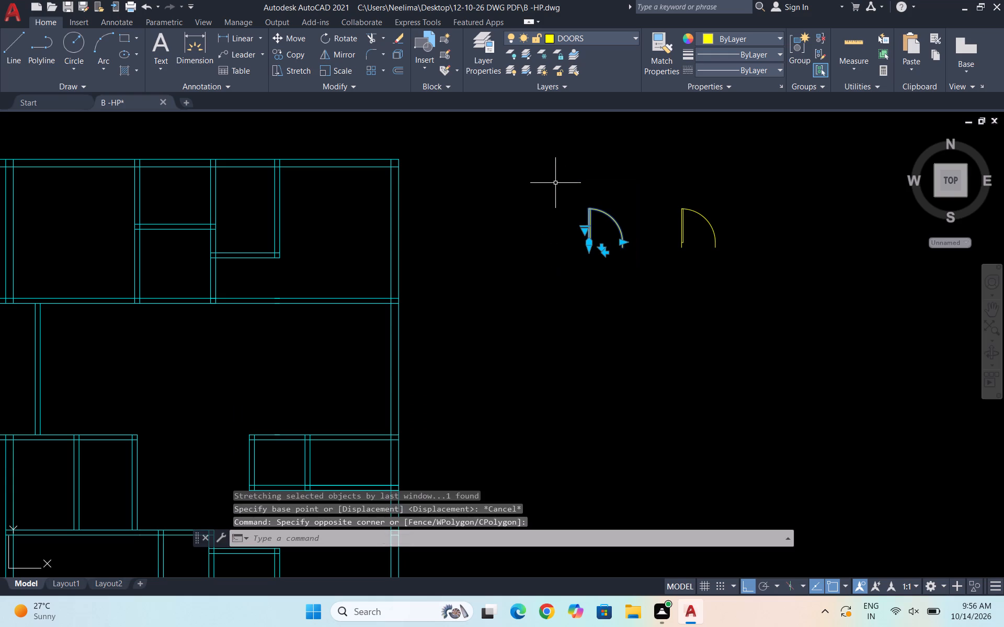
{"action": "type", "text": "SC"}
{"action": "key", "text": "Return"}
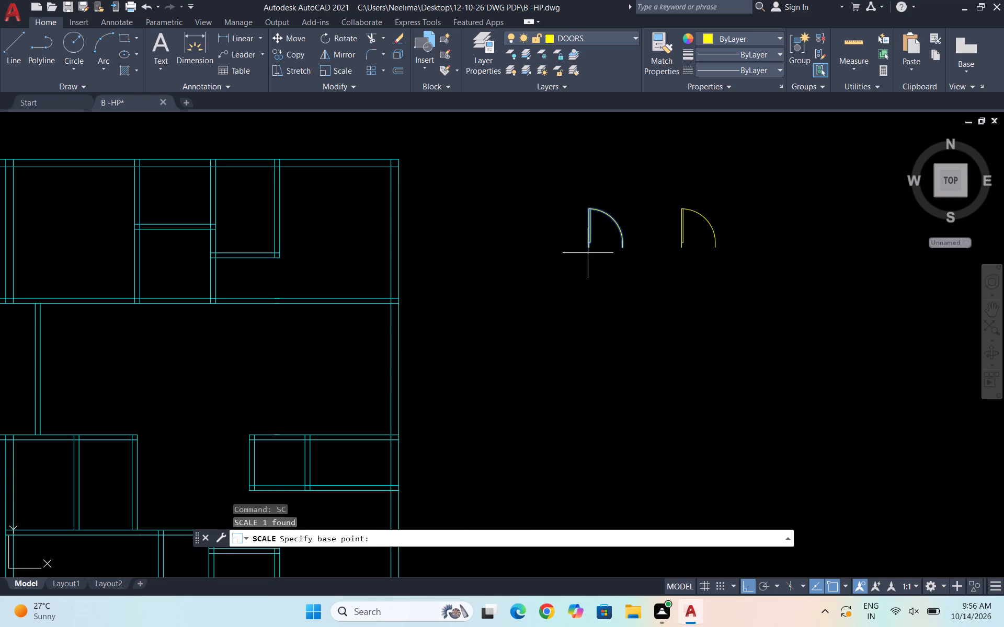
{"action": "left_click", "coordinate": [588, 246]}
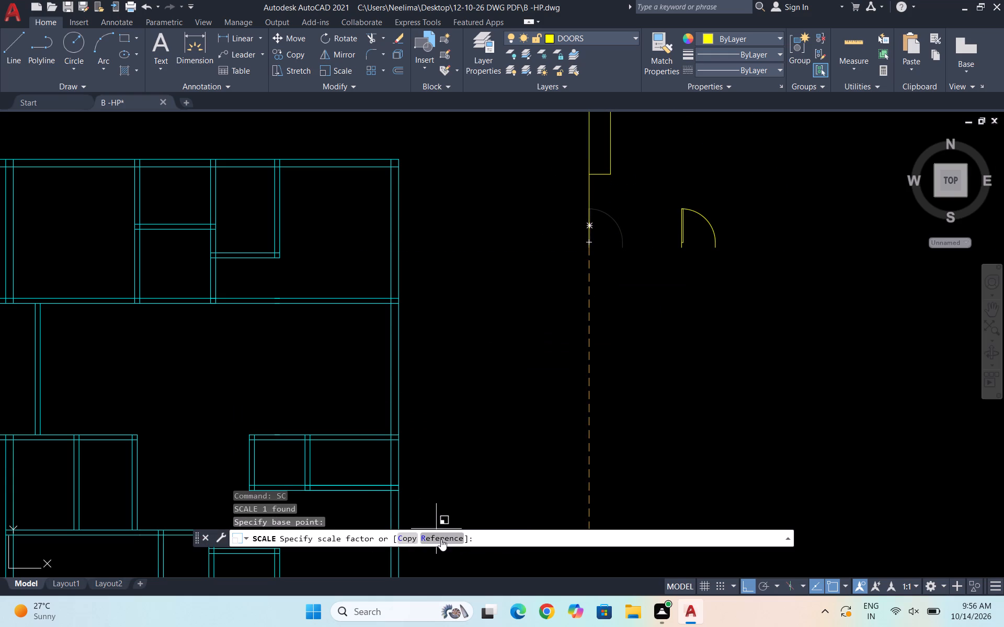
{"action": "left_click", "coordinate": [443, 538]}
{"action": "left_click", "coordinate": [591, 249]}
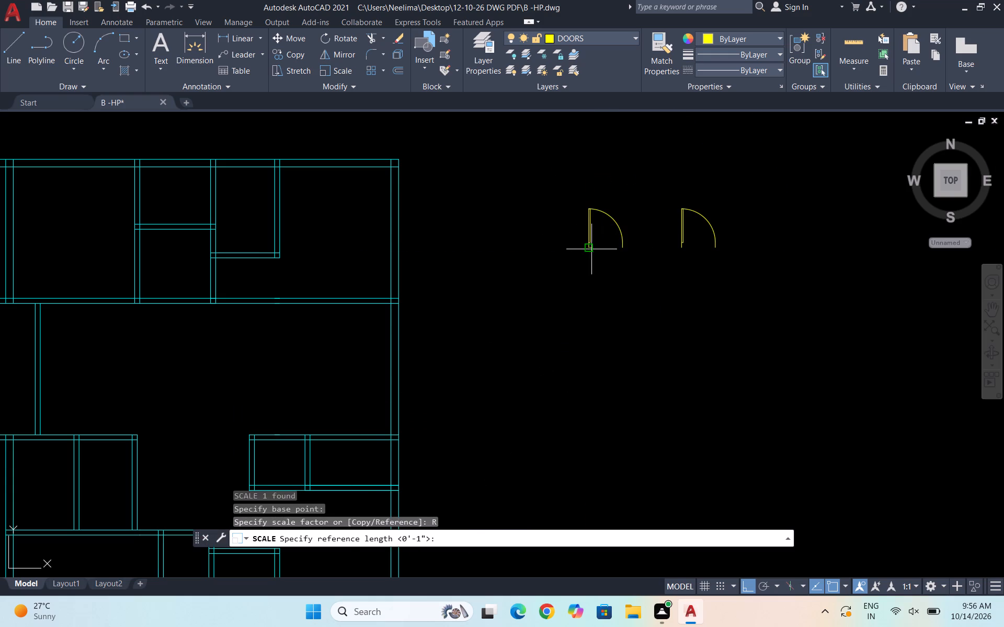
{"action": "left_click", "coordinate": [622, 249]}
{"action": "type", "text": "3'"}
{"action": "key", "text": "Return"}
{"action": "key", "text": "Return"}
{"action": "key", "text": "Escape"}
Scale the original right door from its lower hinge corner, using its opening width as reference, to 2'.
{"action": "left_click", "coordinate": [744, 285]}
{"action": "left_click", "coordinate": [628, 169]}
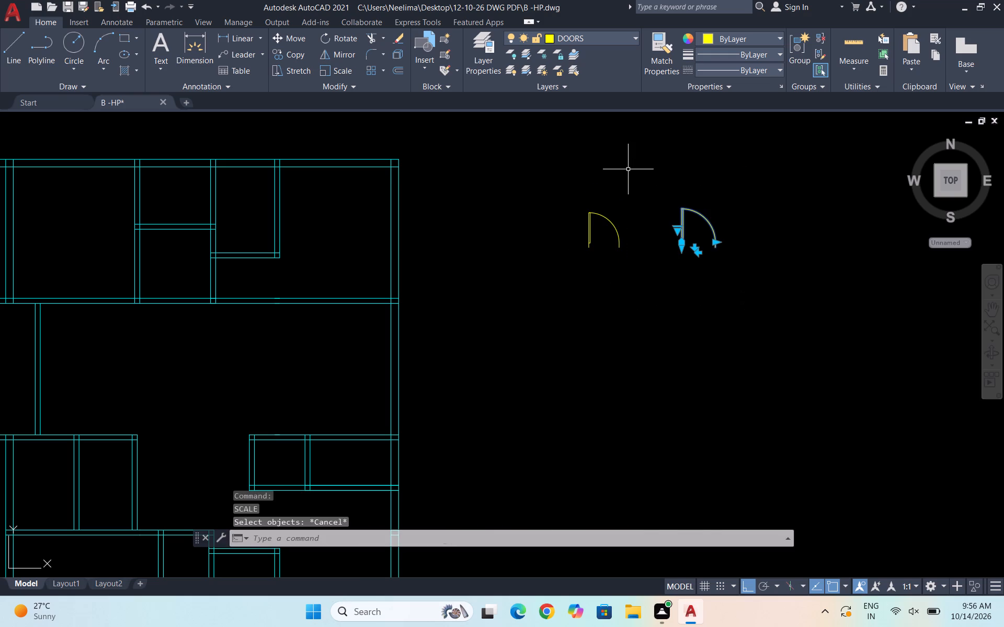
{"action": "type", "text": "SC"}
{"action": "key", "text": "Return"}
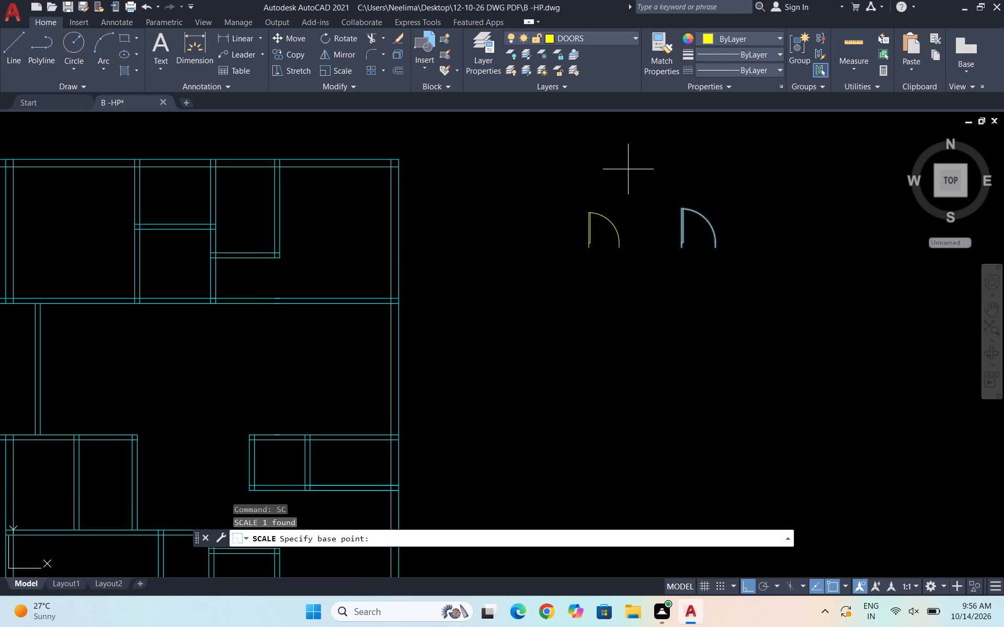
{"action": "left_click", "coordinate": [683, 248]}
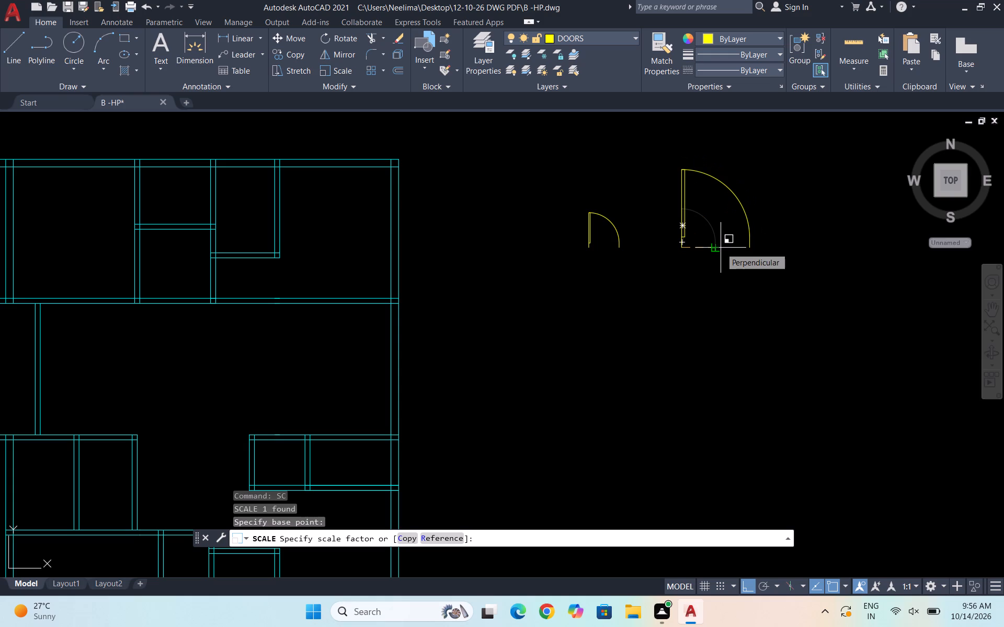
{"action": "left_click", "coordinate": [449, 539]}
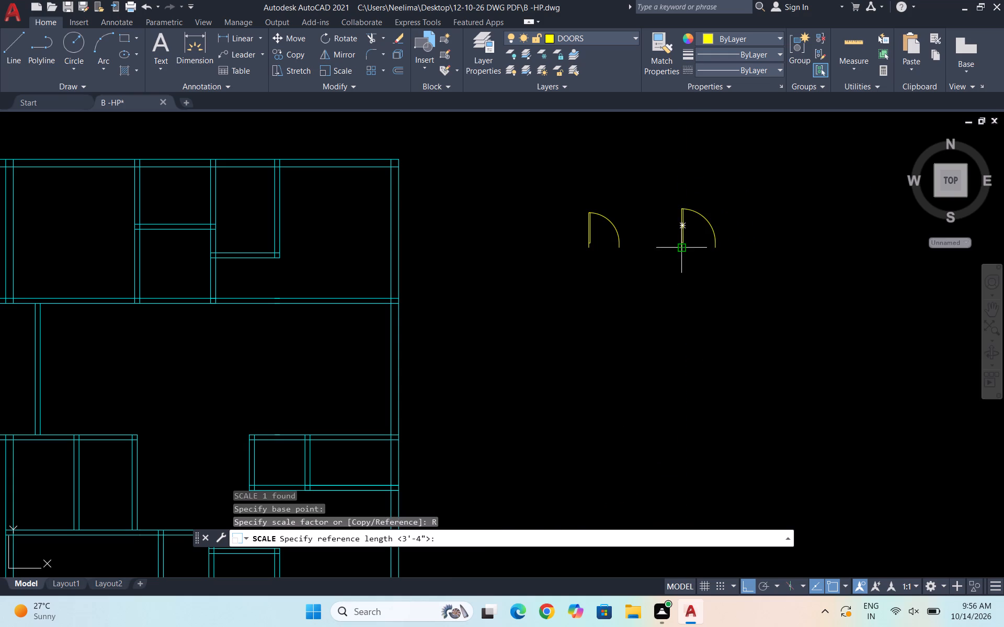
{"action": "left_click", "coordinate": [684, 250]}
{"action": "left_click", "coordinate": [717, 248]}
{"action": "type", "text": "2'"}
{"action": "key", "text": "Return"}
{"action": "key", "text": "Return"}
{"action": "key", "text": "Escape"}
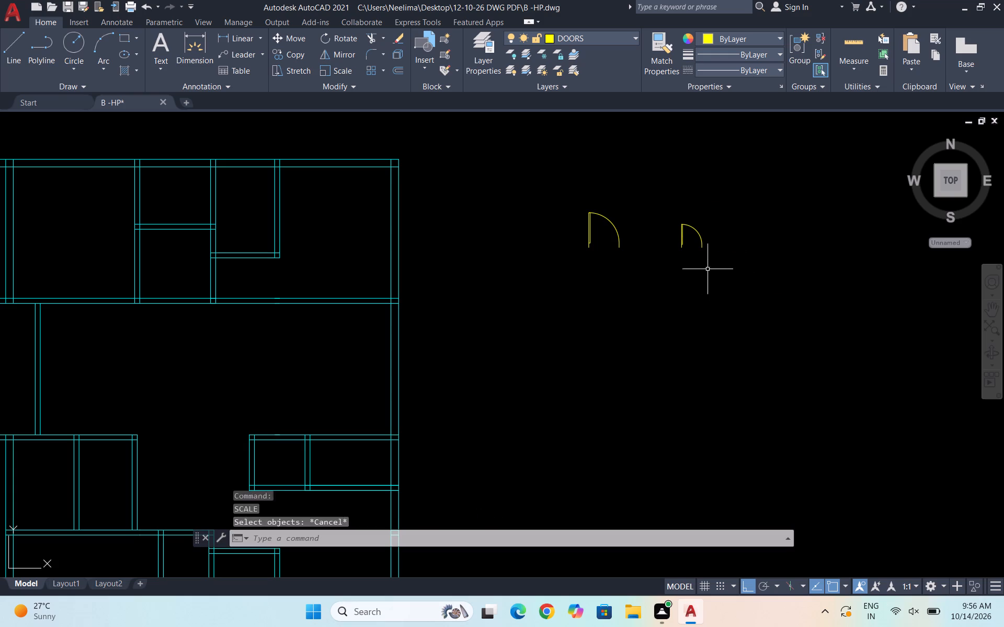
{"action": "key", "text": "Escape"}
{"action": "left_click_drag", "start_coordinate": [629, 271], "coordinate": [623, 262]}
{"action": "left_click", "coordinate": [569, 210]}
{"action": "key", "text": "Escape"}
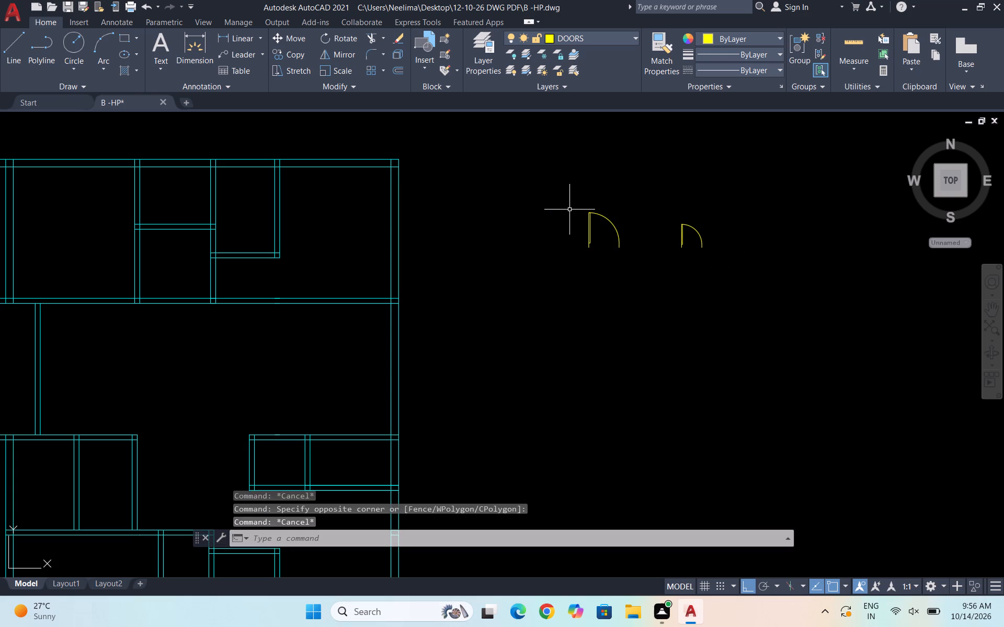
Explode the 3' door block into separate objects.
{"action": "left_click_drag", "start_coordinate": [652, 272], "coordinate": [640, 265]}
{"action": "left_click", "coordinate": [549, 195]}
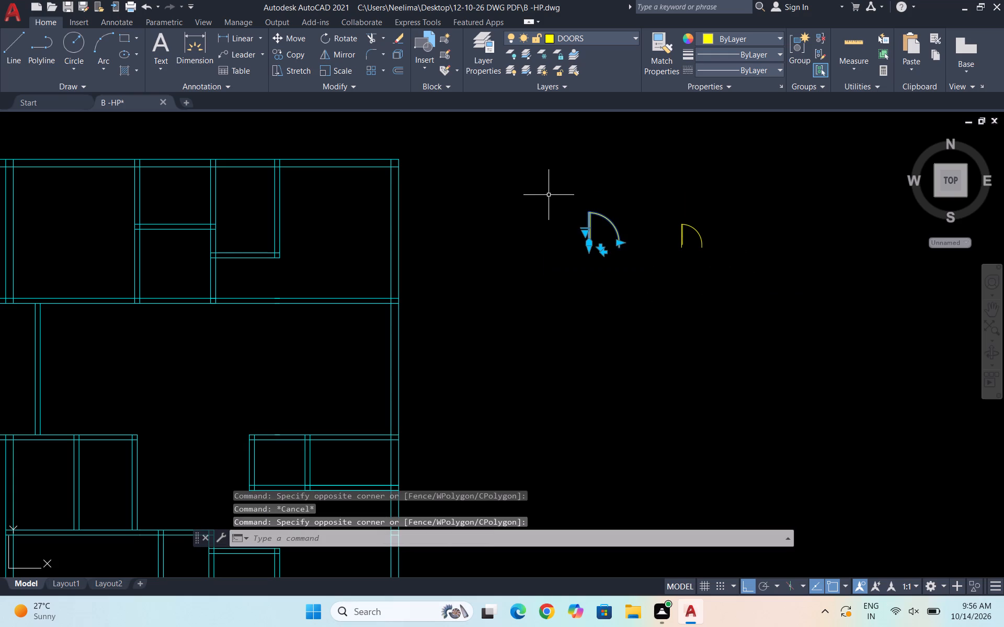
{"action": "key", "text": "x"}
{"action": "key", "text": "Return"}
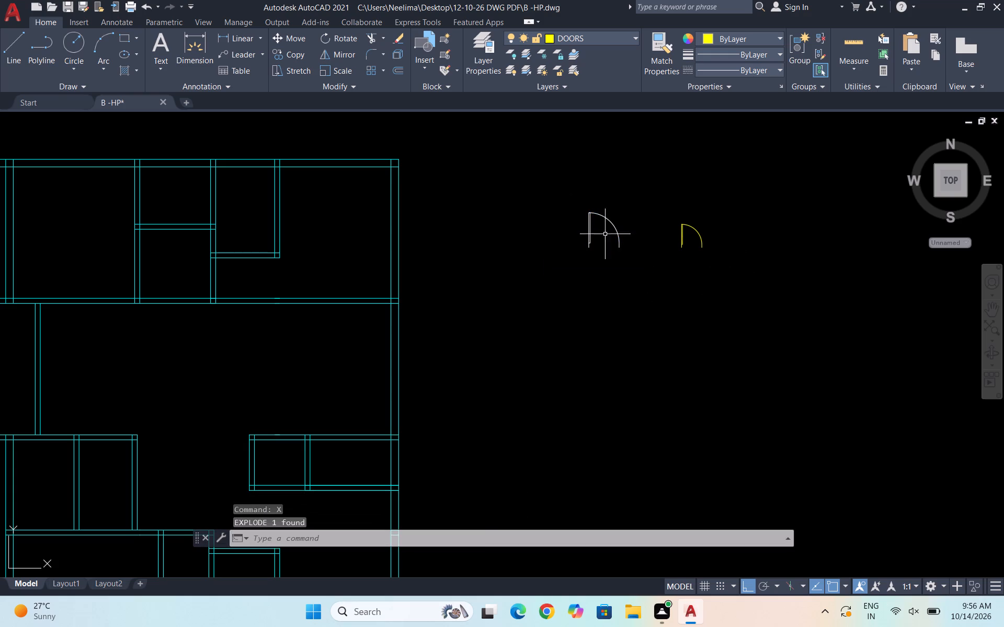
Move all pieces of the exploded 3' door to the DOORS layer.
{"action": "left_click_drag", "start_coordinate": [652, 285], "coordinate": [645, 277]}
{"action": "left_click", "coordinate": [531, 177]}
{"action": "left_click", "coordinate": [588, 30]}
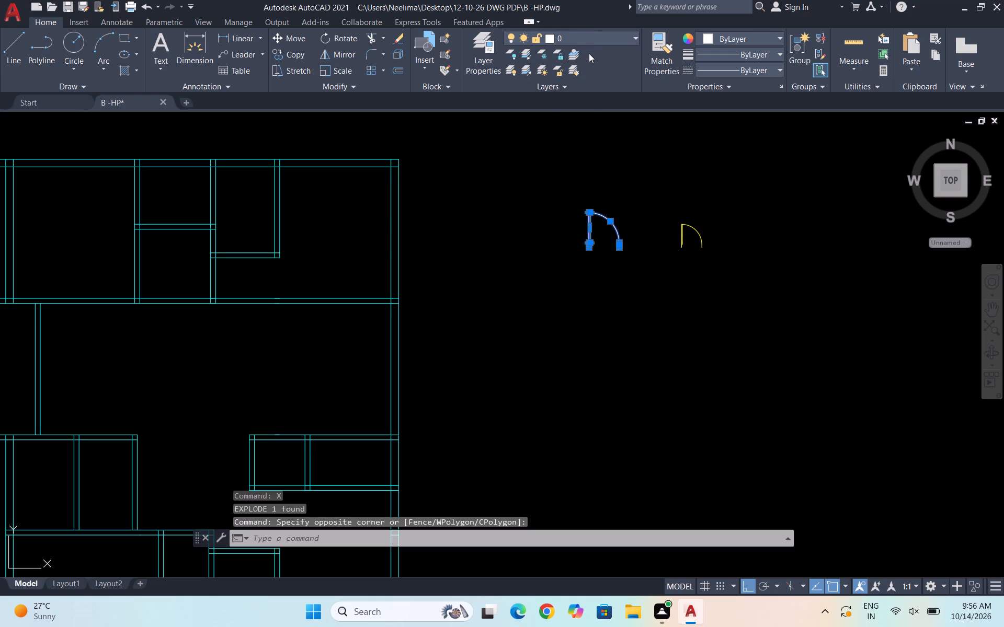
{"action": "left_click", "coordinate": [589, 44]}
{"action": "left_click", "coordinate": [590, 75]}
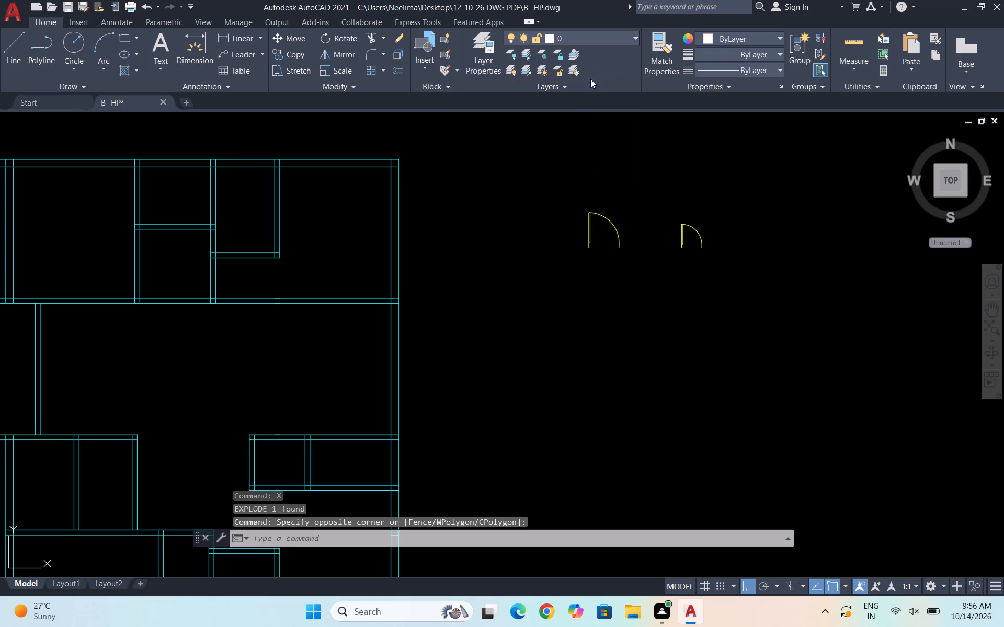
{"action": "key", "text": "Escape"}
Copy the 3' door's leaf and hinge-side jamb line horizontally about 6'-11" to the left from the jamb's lower end.
{"action": "scroll", "coordinate": [605, 230], "scroll_direction": "up", "scroll_amount": 2}
{"action": "key", "text": "Escape"}
{"action": "left_click", "coordinate": [613, 289]}
{"action": "left_click", "coordinate": [486, 218]}
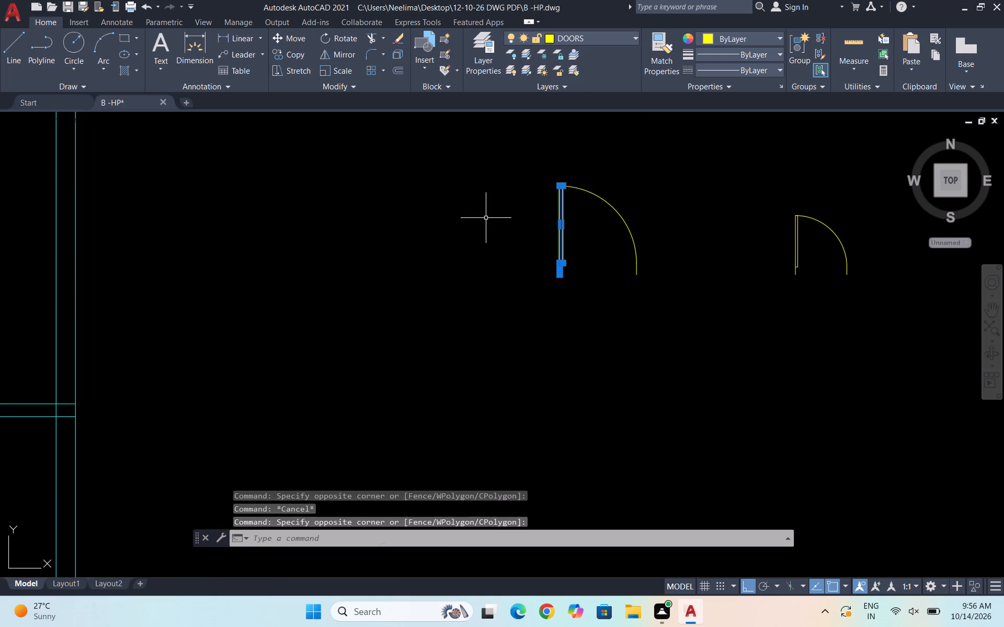
{"action": "type", "text": "CO"}
{"action": "key", "text": "Return"}
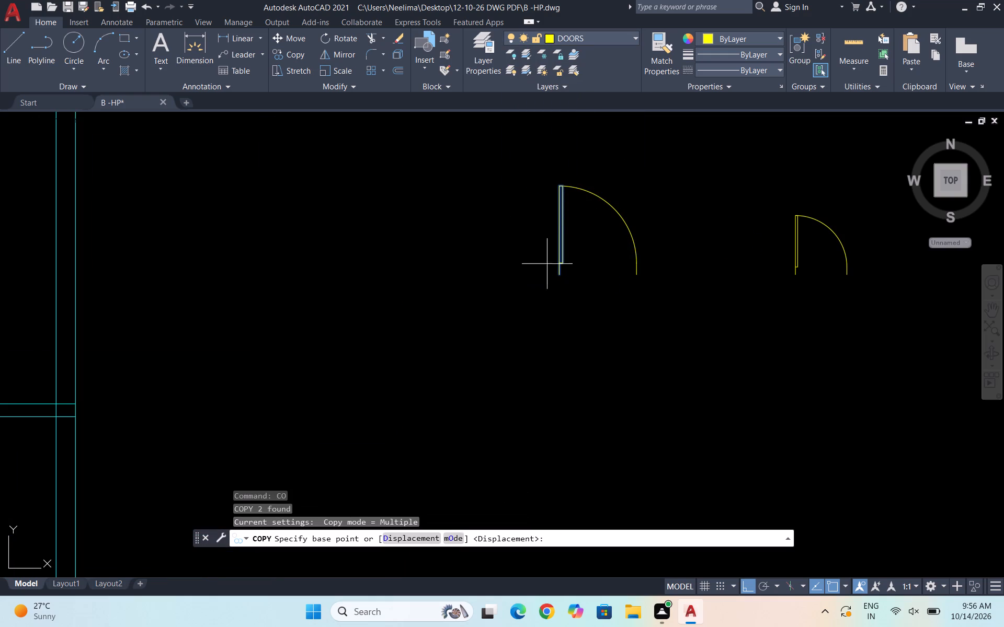
{"action": "left_click", "coordinate": [560, 276]}
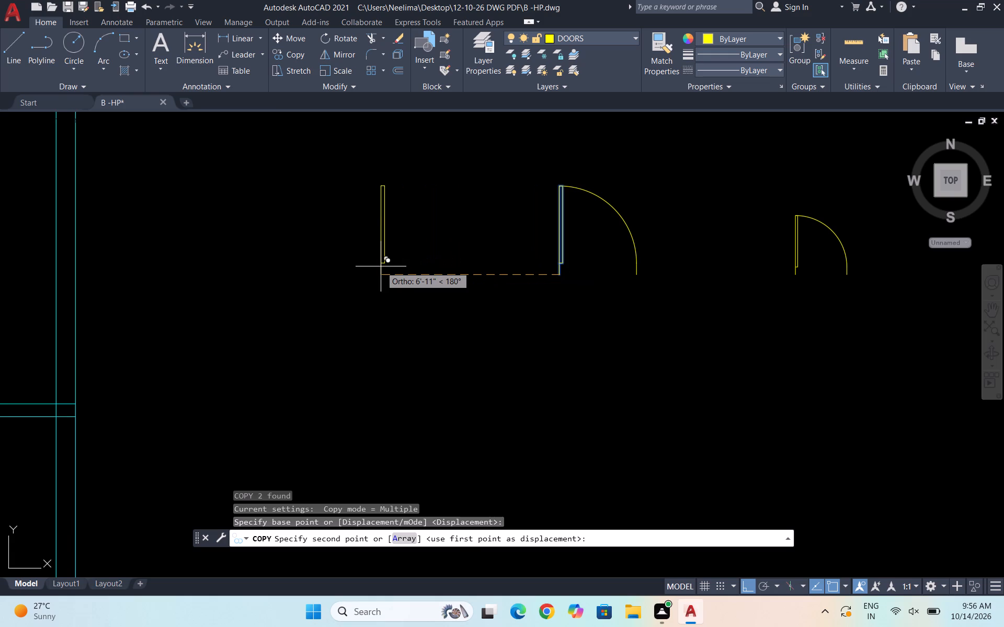
{"action": "left_click", "coordinate": [381, 267]}
{"action": "key", "text": "Escape"}
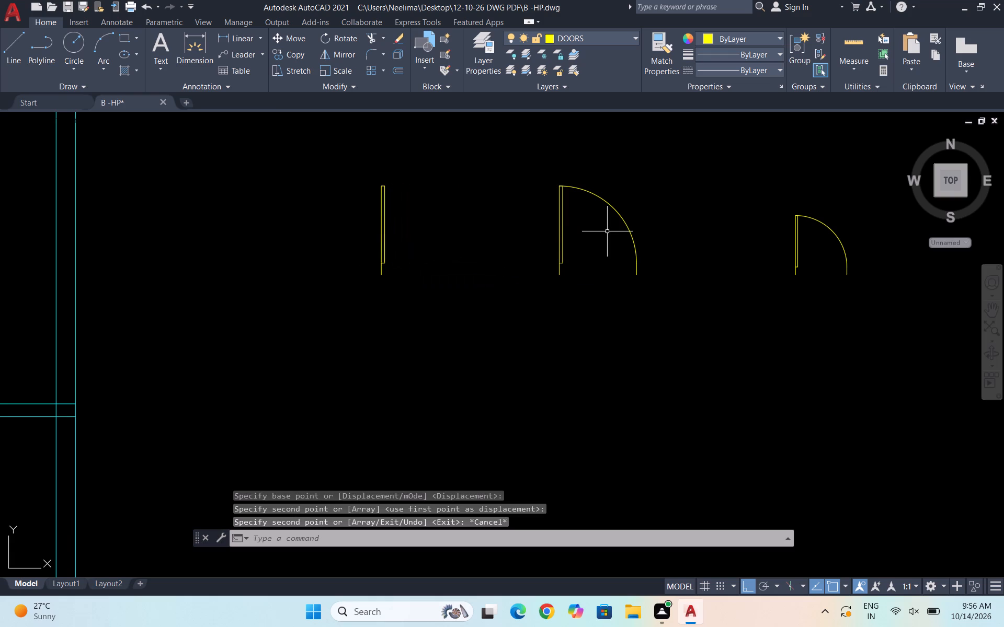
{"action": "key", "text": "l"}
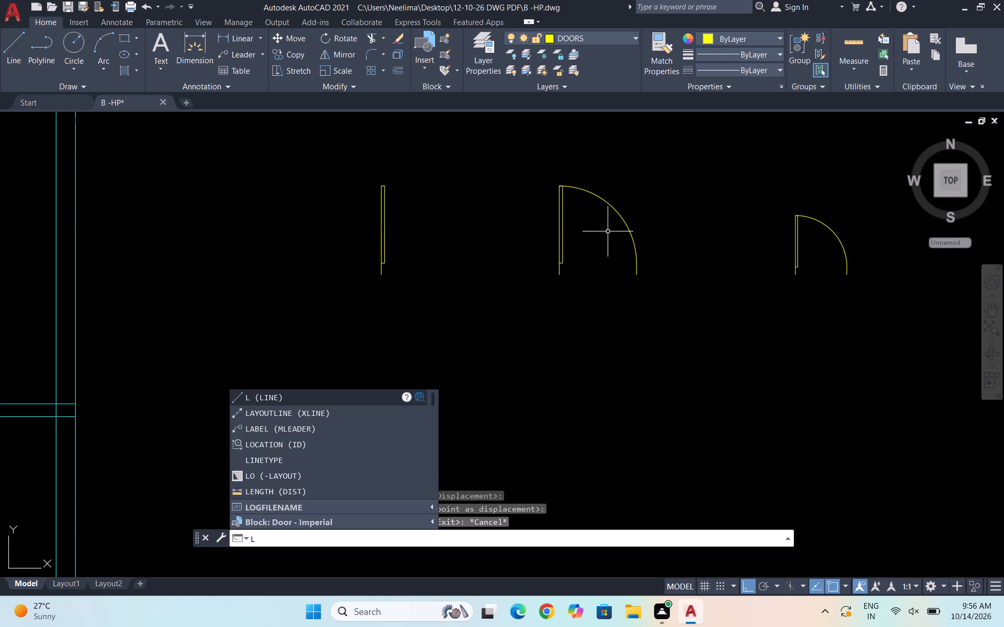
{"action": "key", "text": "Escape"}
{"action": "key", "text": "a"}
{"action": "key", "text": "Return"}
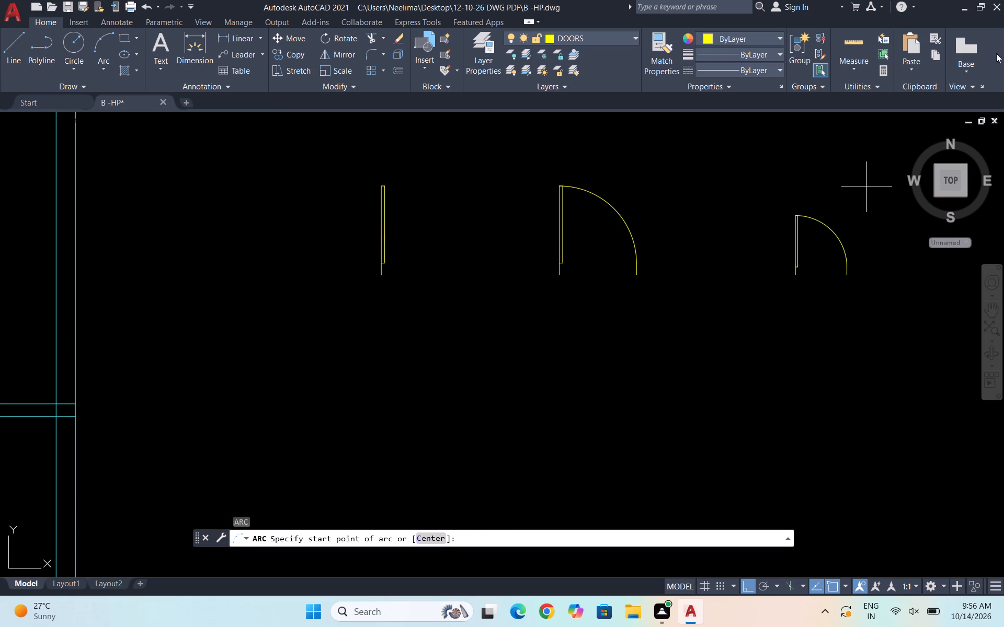
Load the ISO dash linetype ACAD_ISO02W100 into the drawing.
{"action": "left_click", "coordinate": [779, 71]}
{"action": "left_click", "coordinate": [734, 137]}
{"action": "left_click", "coordinate": [616, 195]}
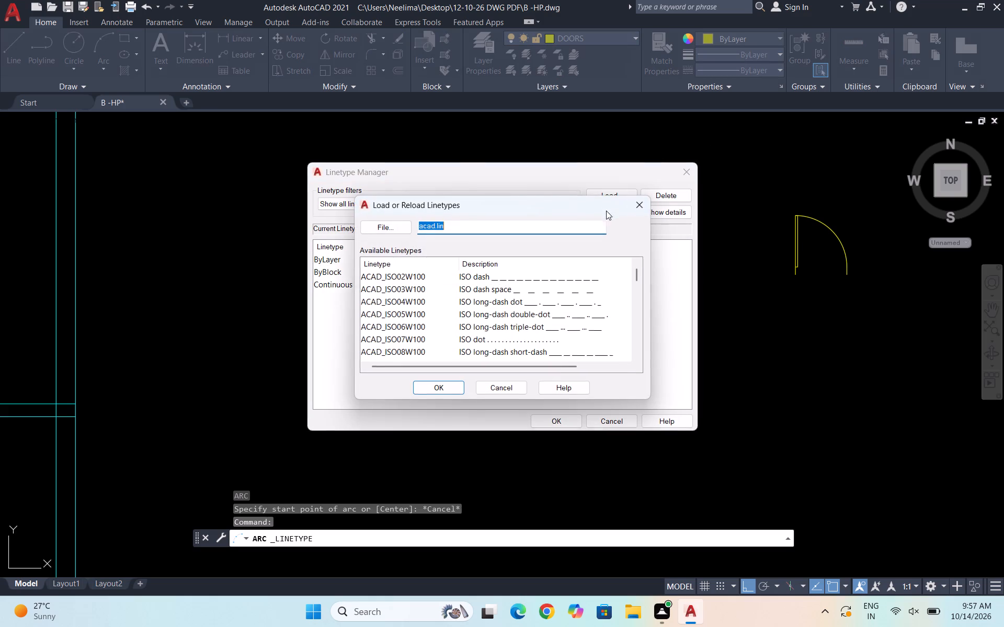
{"action": "left_click", "coordinate": [537, 282]}
{"action": "left_click", "coordinate": [443, 388]}
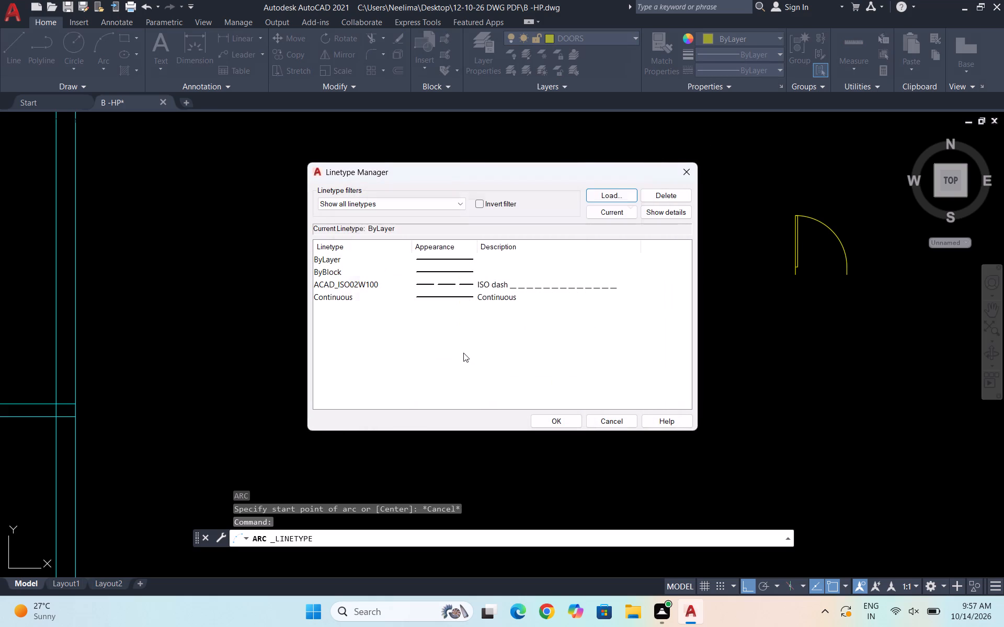
{"action": "left_click", "coordinate": [603, 285]}
{"action": "left_click", "coordinate": [563, 421]}
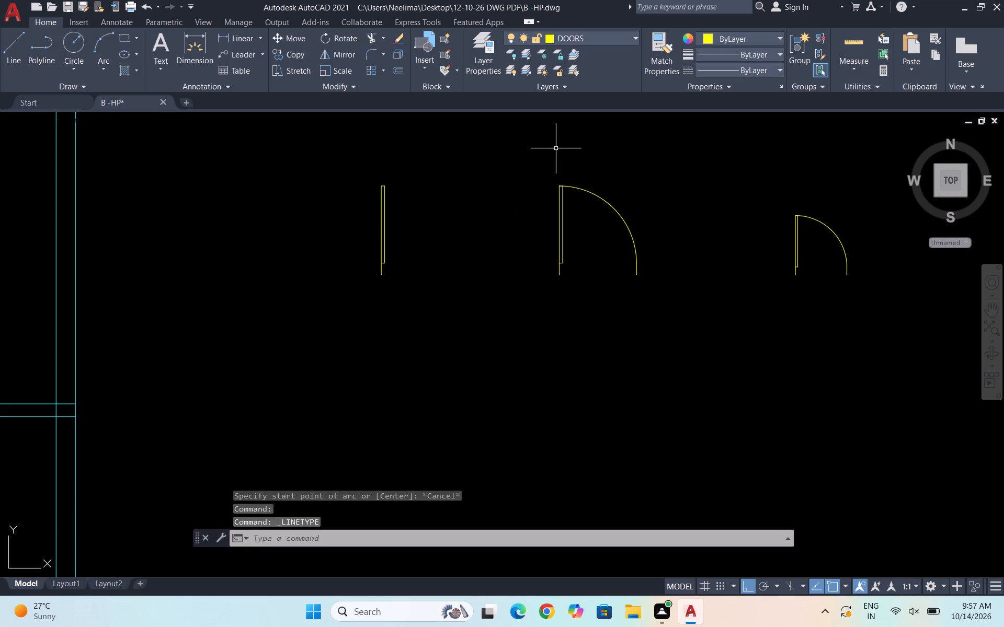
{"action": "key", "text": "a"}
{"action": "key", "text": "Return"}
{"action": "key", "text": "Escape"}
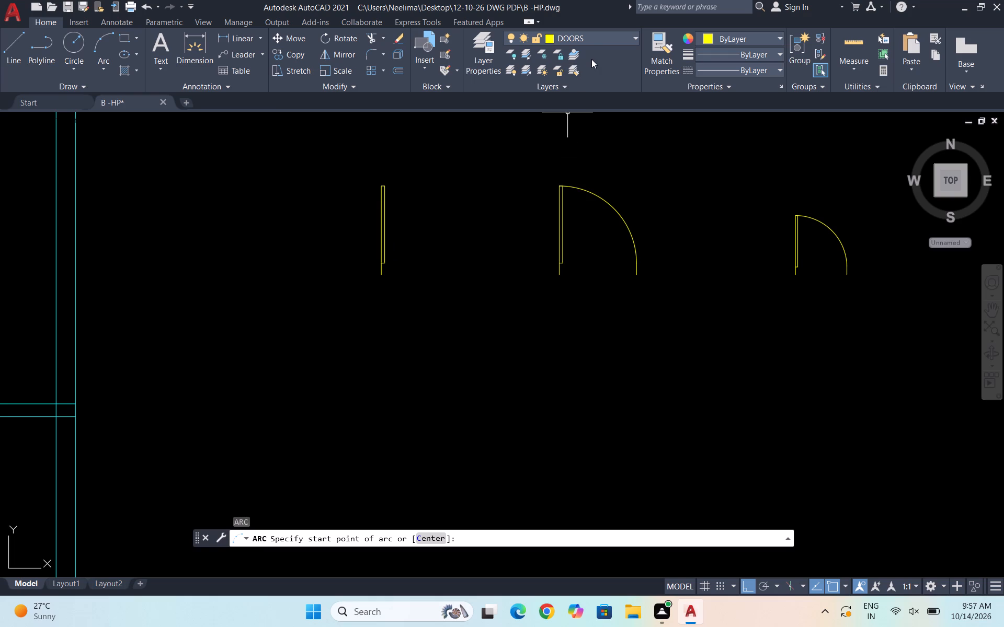
Make layer 0 current.
{"action": "left_click", "coordinate": [596, 38]}
{"action": "left_click", "coordinate": [587, 54]}
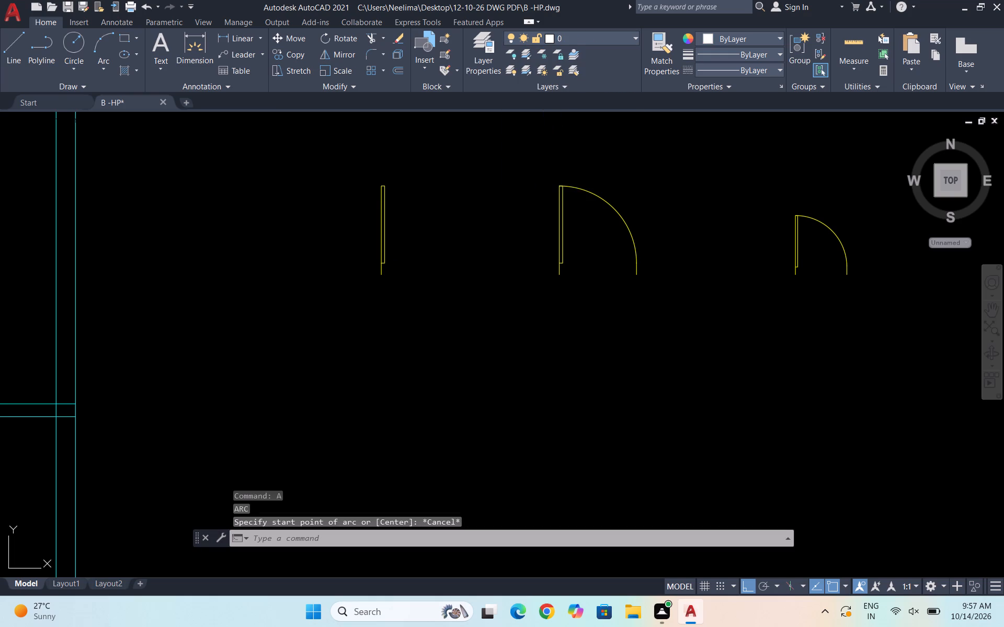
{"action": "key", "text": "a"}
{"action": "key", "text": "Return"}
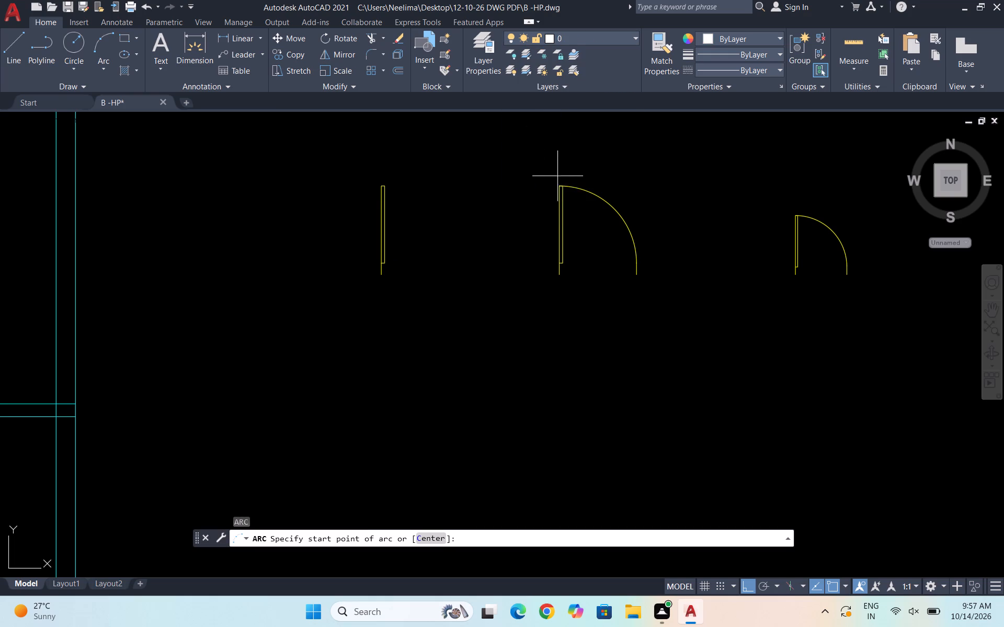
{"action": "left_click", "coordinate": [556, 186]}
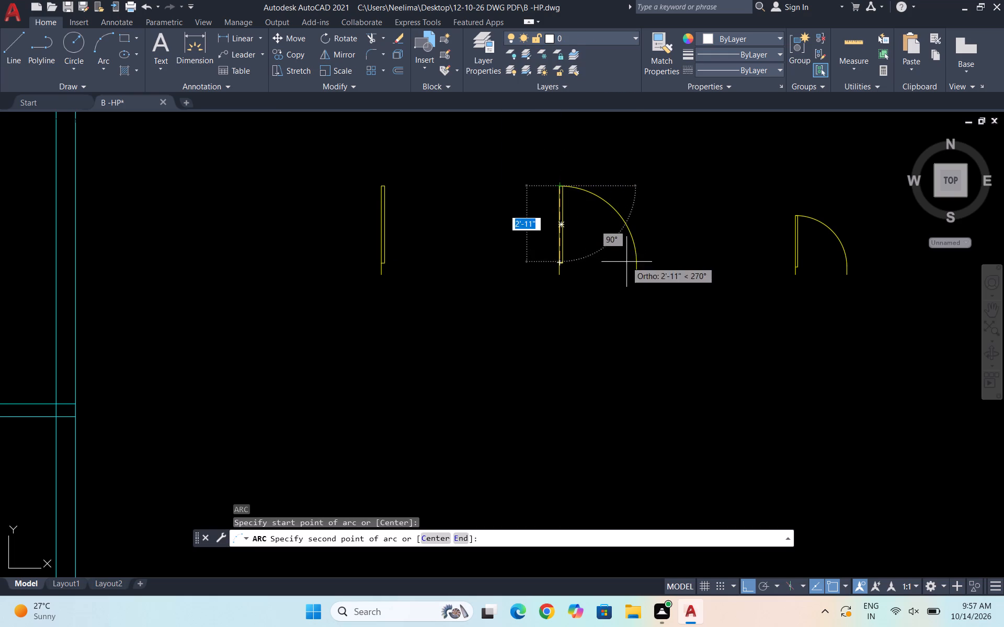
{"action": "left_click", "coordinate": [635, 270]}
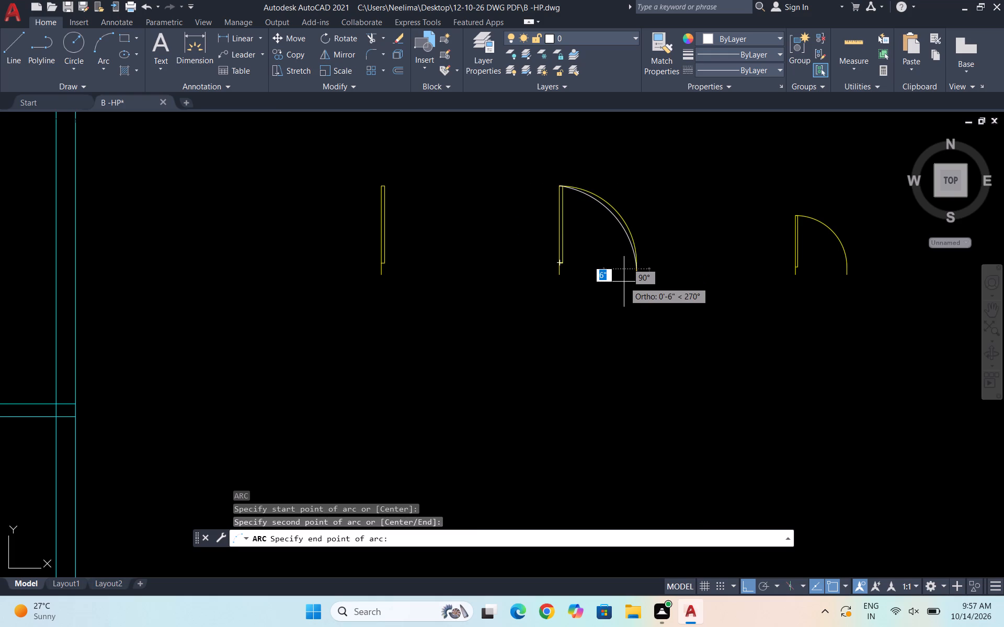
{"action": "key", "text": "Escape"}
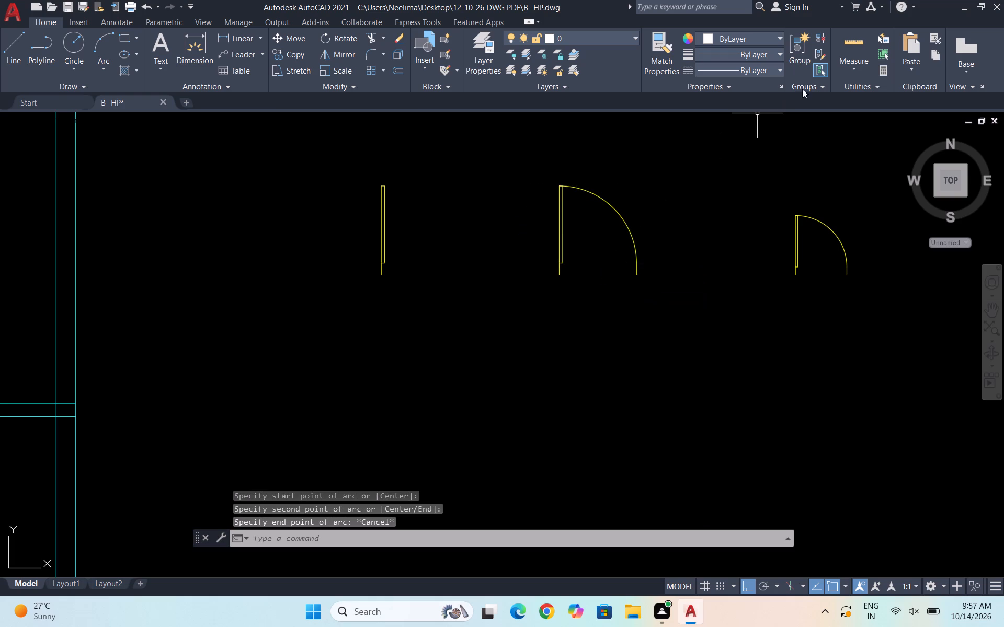
Set the current linetype to ACAD_ISO02W100.
{"action": "left_click", "coordinate": [782, 67]}
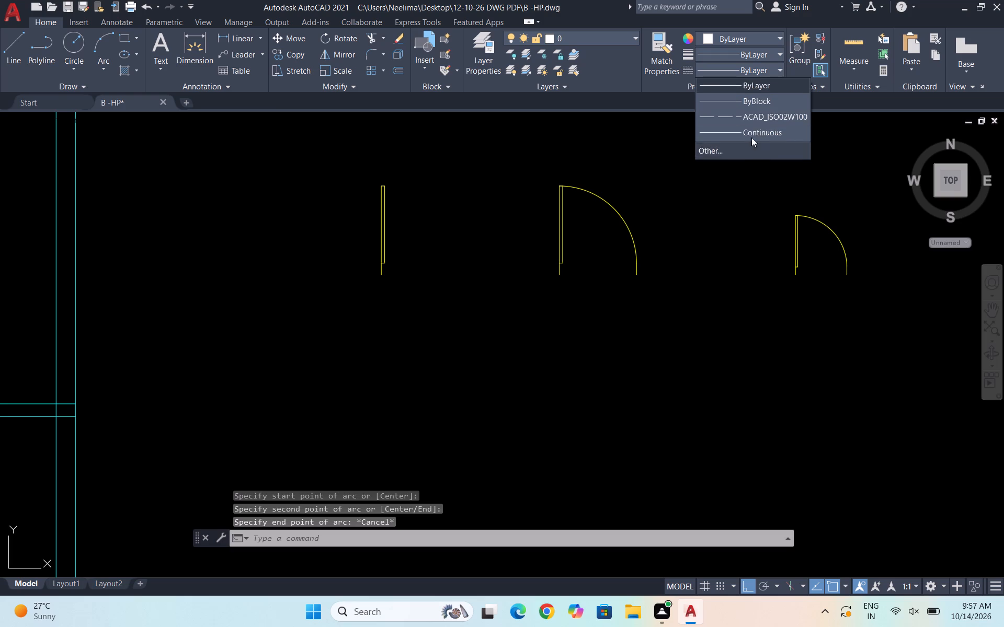
{"action": "left_click", "coordinate": [752, 118]}
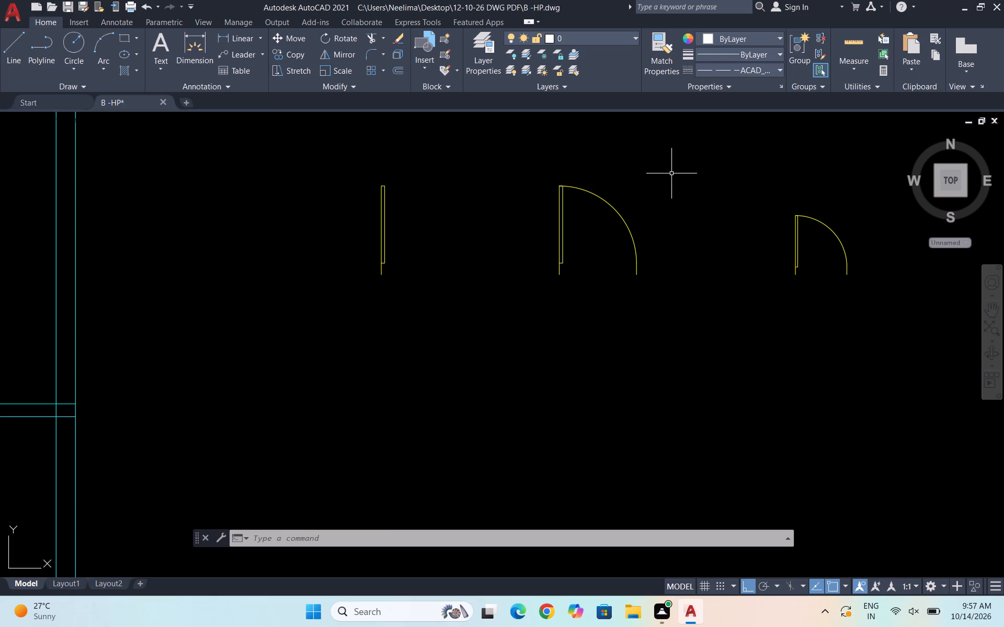
Draw a dashed three-point arc from the 3' door leaf's outer top corner through the latch-side jamb's lower end, ending about 6' left of it.
{"action": "key", "text": "a"}
{"action": "key", "text": "Return"}
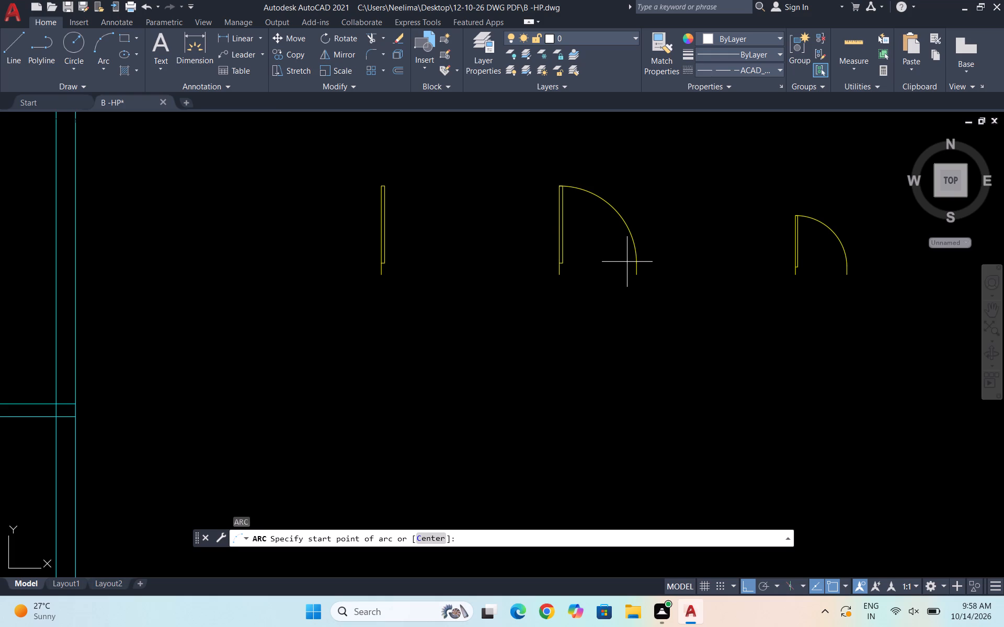
{"action": "left_click", "coordinate": [557, 184]}
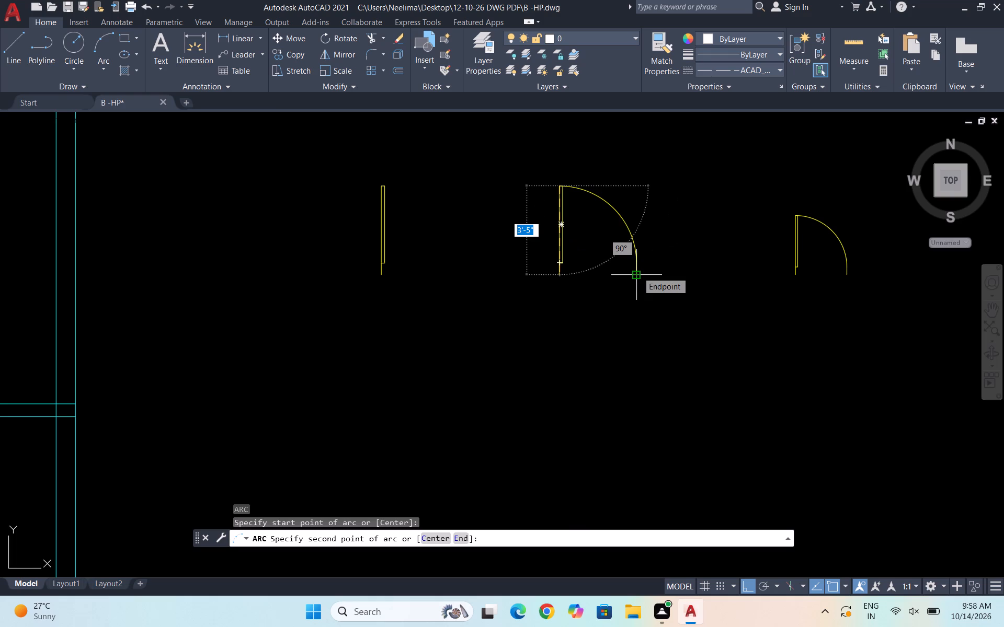
{"action": "left_click", "coordinate": [637, 272]}
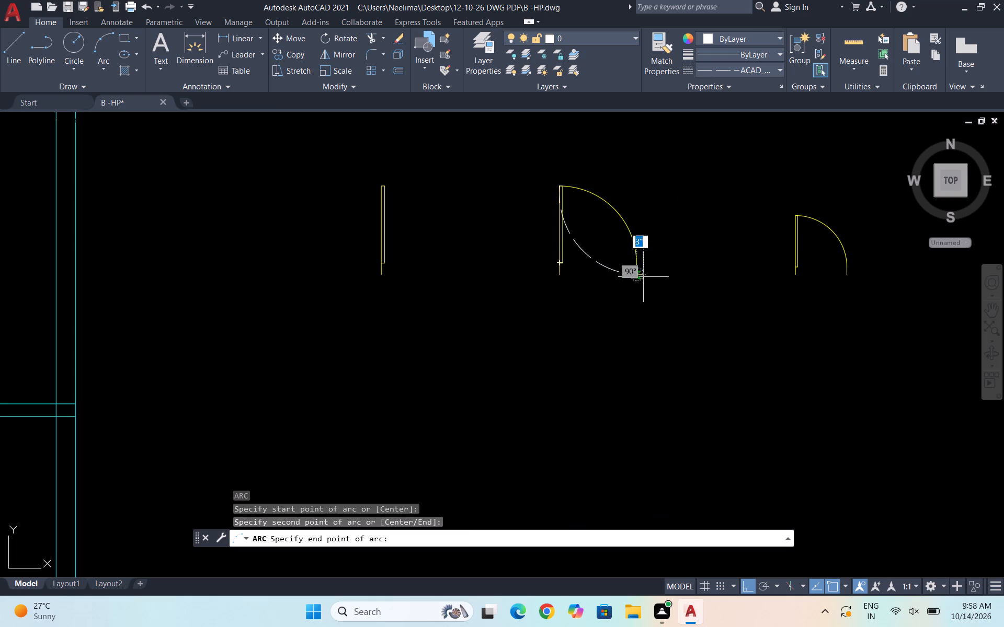
{"action": "left_click", "coordinate": [478, 402]}
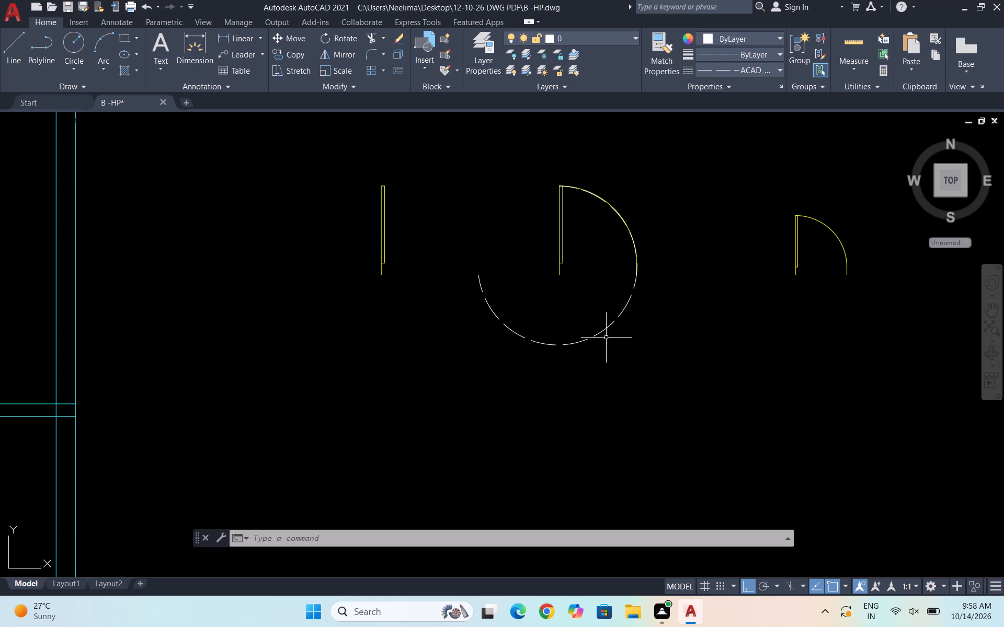
Trim away the part of the dashed arc below the 3' door opening.
{"action": "type", "text": "TR"}
{"action": "key", "text": "Return"}
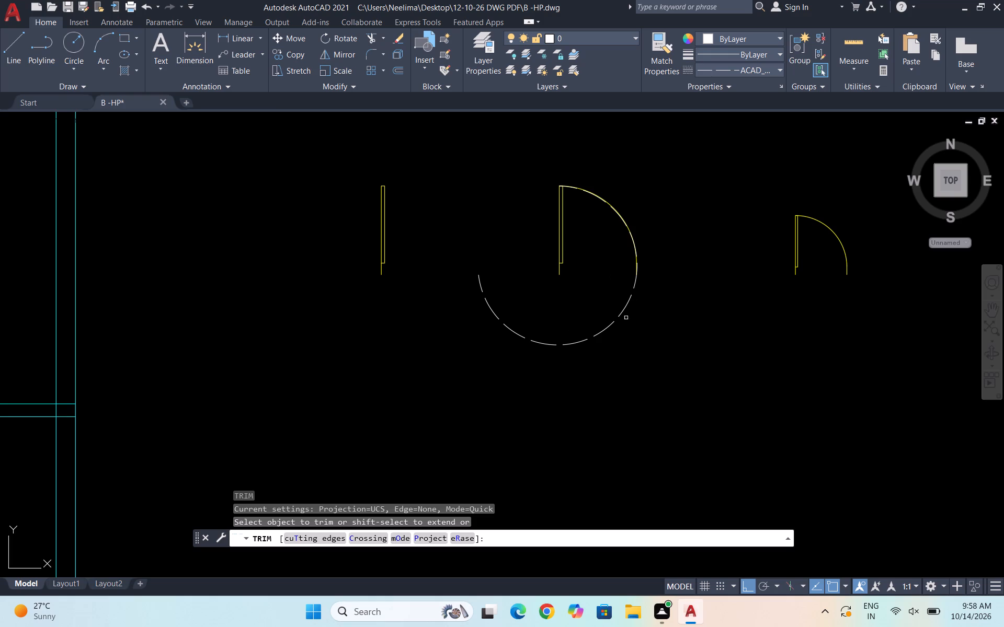
{"action": "left_click", "coordinate": [601, 327]}
{"action": "left_click", "coordinate": [614, 334]}
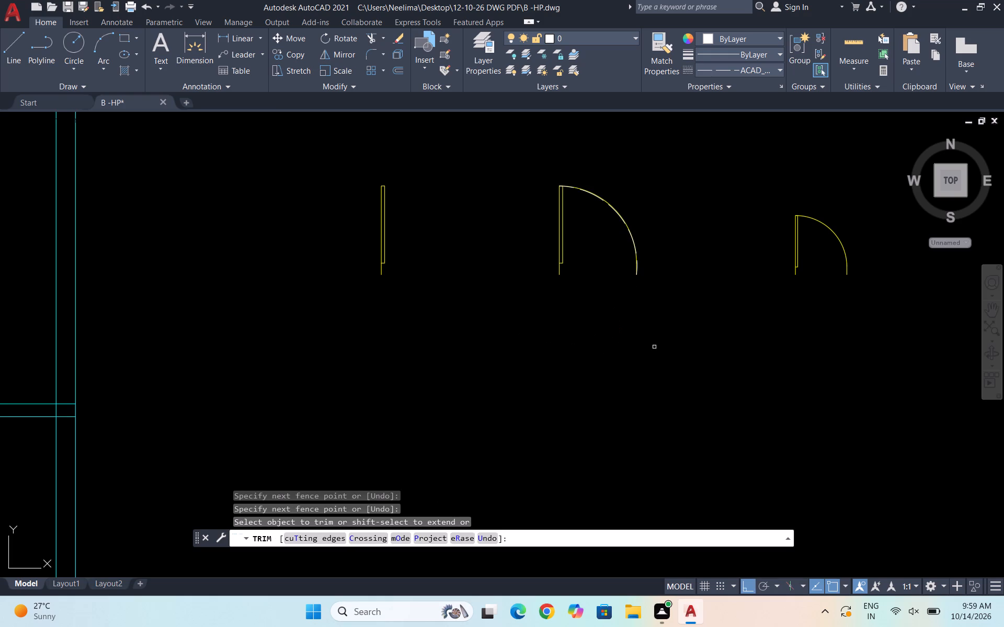
{"action": "key", "text": "Escape"}
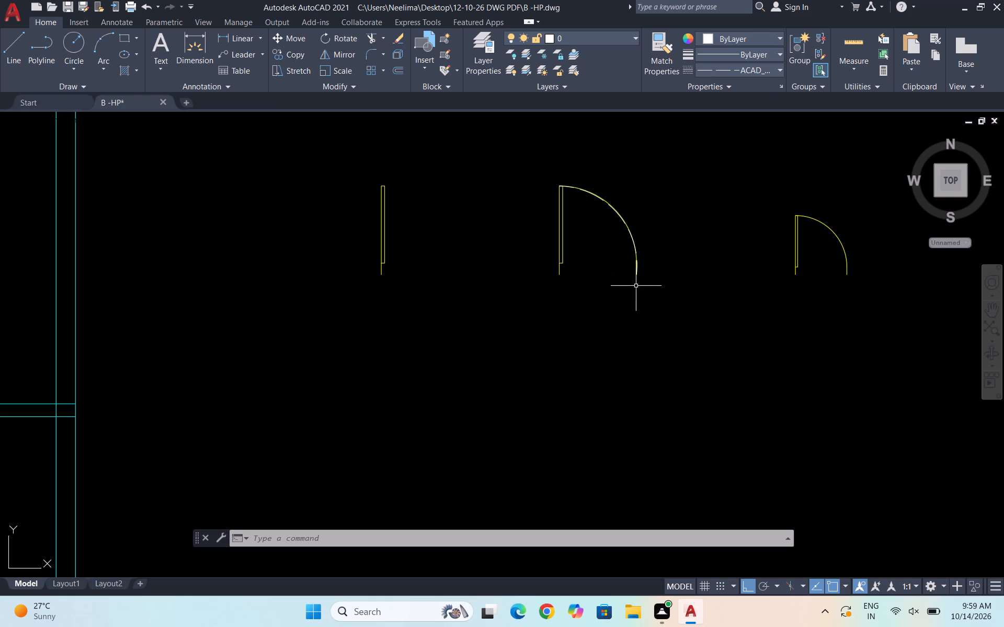
{"action": "key", "text": "Escape"}
Copy the dashed swing arc from the 3' door leaf's top corner to the inner top corner of the copied leaf on the left.
{"action": "left_click", "coordinate": [602, 200]}
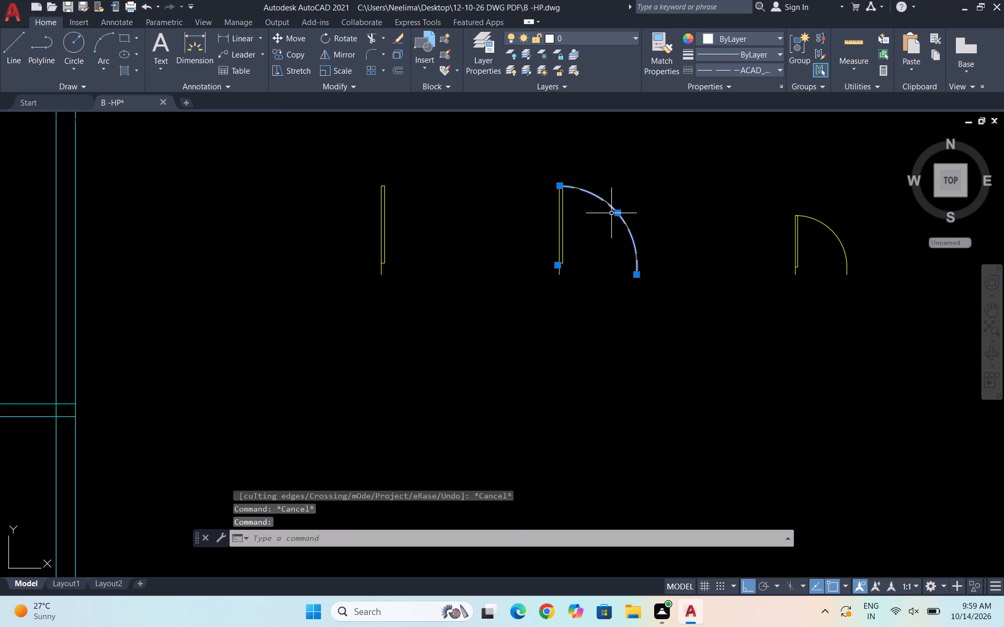
{"action": "key", "text": "c"}
{"action": "key", "text": "o"}
{"action": "key", "text": "Return"}
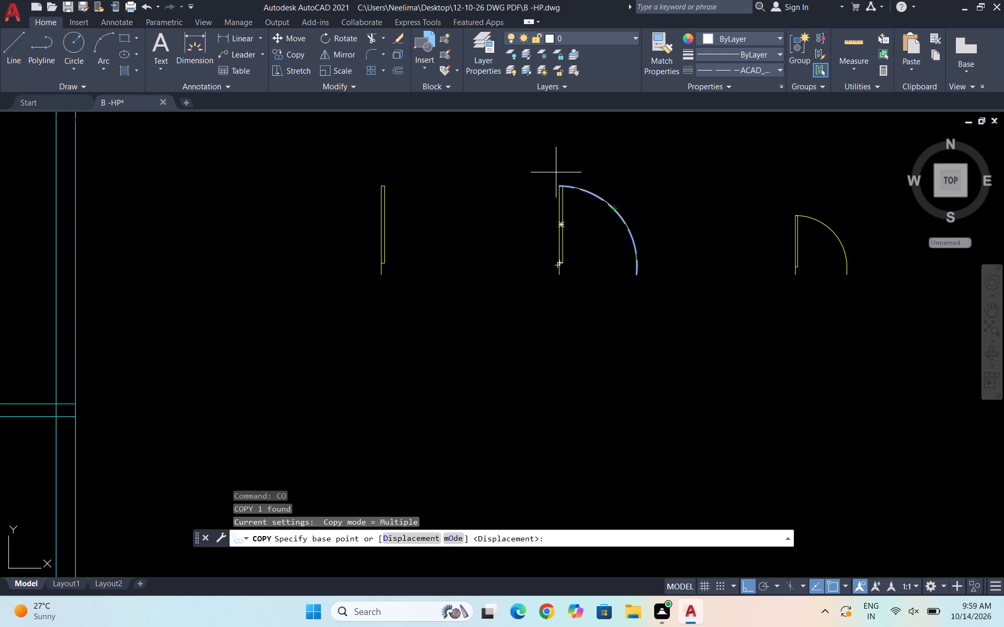
{"action": "left_click", "coordinate": [559, 185]}
{"action": "scroll", "coordinate": [390, 174], "scroll_direction": "up", "scroll_amount": 1}
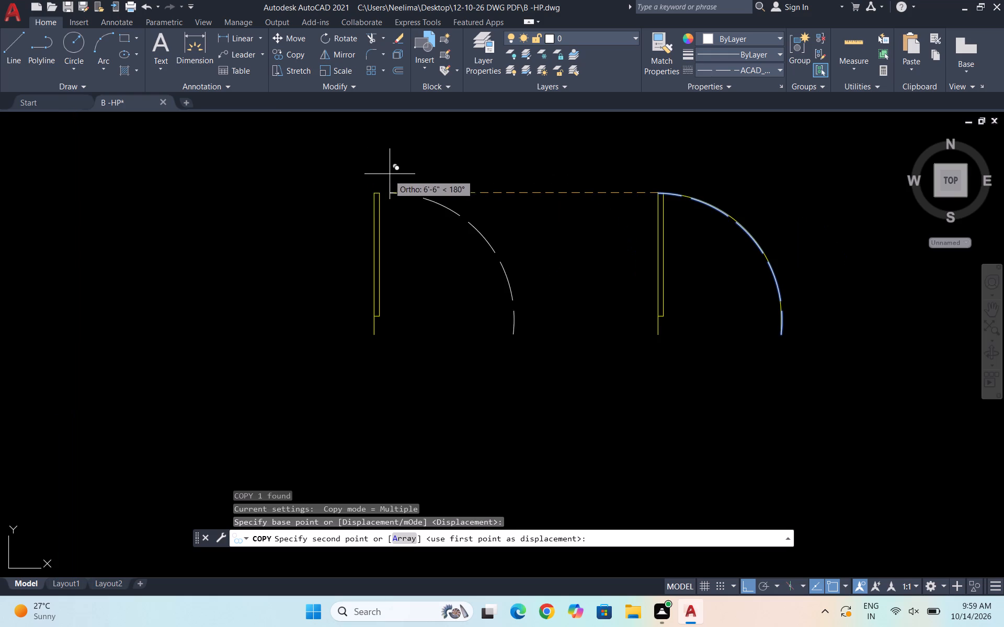
{"action": "left_click", "coordinate": [381, 194]}
{"action": "key", "text": "Escape"}
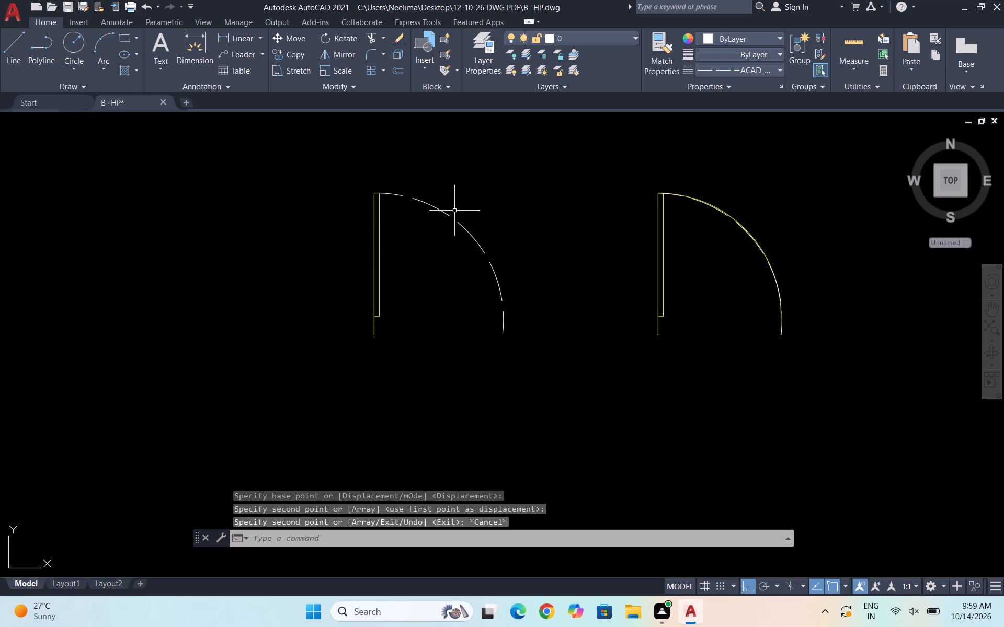
Move the copied dashed swing arc to the DOORS layer.
{"action": "left_click_drag", "start_coordinate": [546, 274], "coordinate": [534, 273]}
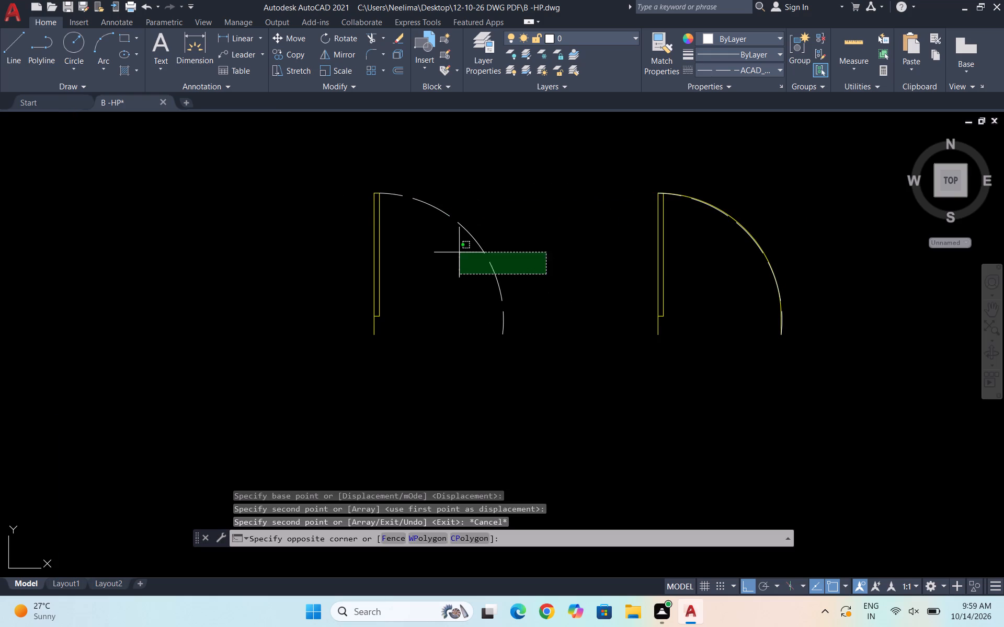
{"action": "double_click", "coordinate": [449, 232]}
{"action": "left_click", "coordinate": [589, 37]}
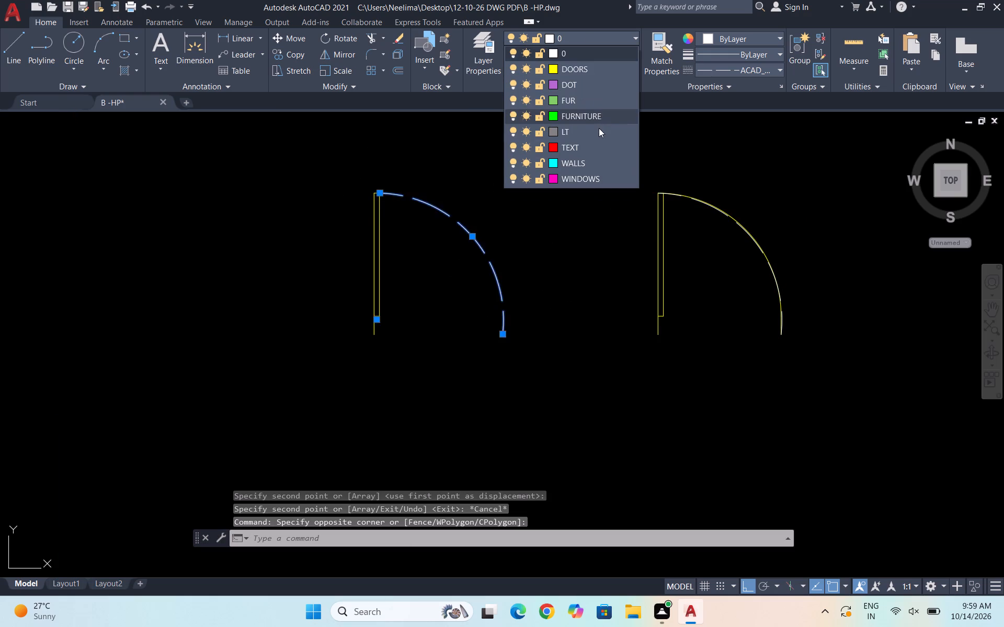
{"action": "left_click", "coordinate": [591, 69]}
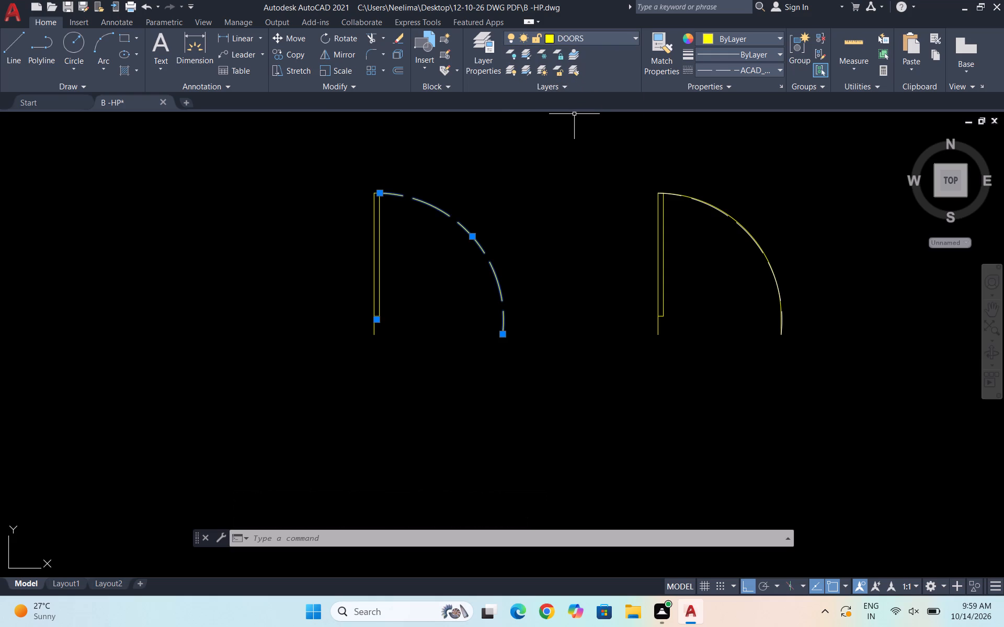
{"action": "key", "text": "Escape"}
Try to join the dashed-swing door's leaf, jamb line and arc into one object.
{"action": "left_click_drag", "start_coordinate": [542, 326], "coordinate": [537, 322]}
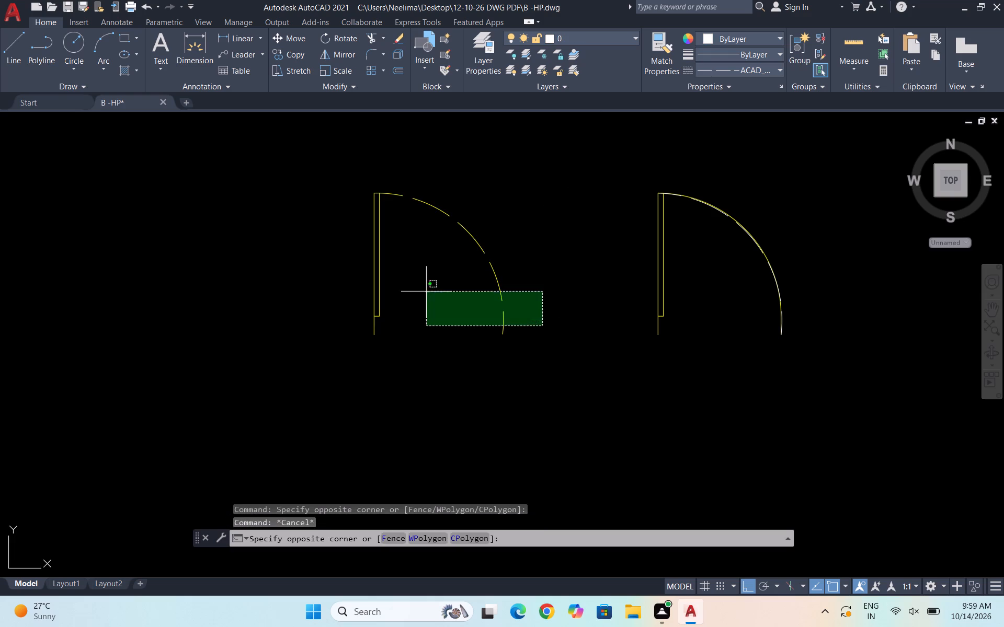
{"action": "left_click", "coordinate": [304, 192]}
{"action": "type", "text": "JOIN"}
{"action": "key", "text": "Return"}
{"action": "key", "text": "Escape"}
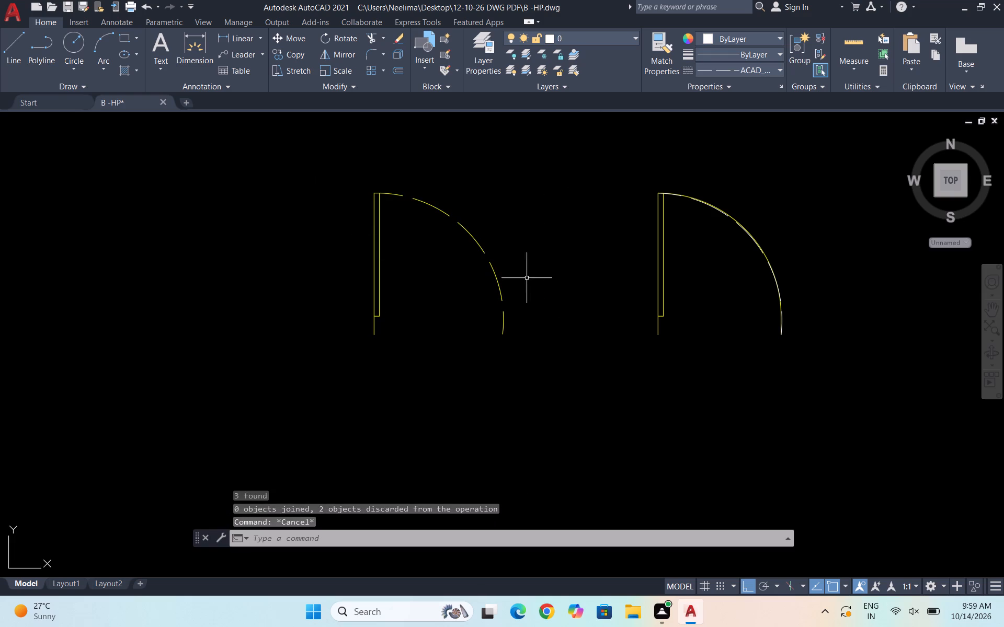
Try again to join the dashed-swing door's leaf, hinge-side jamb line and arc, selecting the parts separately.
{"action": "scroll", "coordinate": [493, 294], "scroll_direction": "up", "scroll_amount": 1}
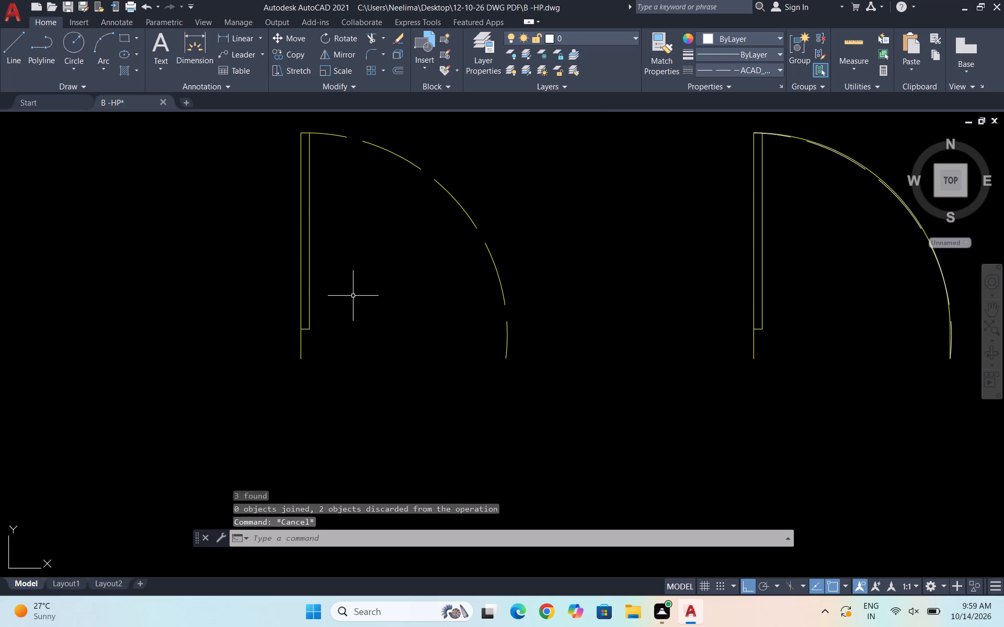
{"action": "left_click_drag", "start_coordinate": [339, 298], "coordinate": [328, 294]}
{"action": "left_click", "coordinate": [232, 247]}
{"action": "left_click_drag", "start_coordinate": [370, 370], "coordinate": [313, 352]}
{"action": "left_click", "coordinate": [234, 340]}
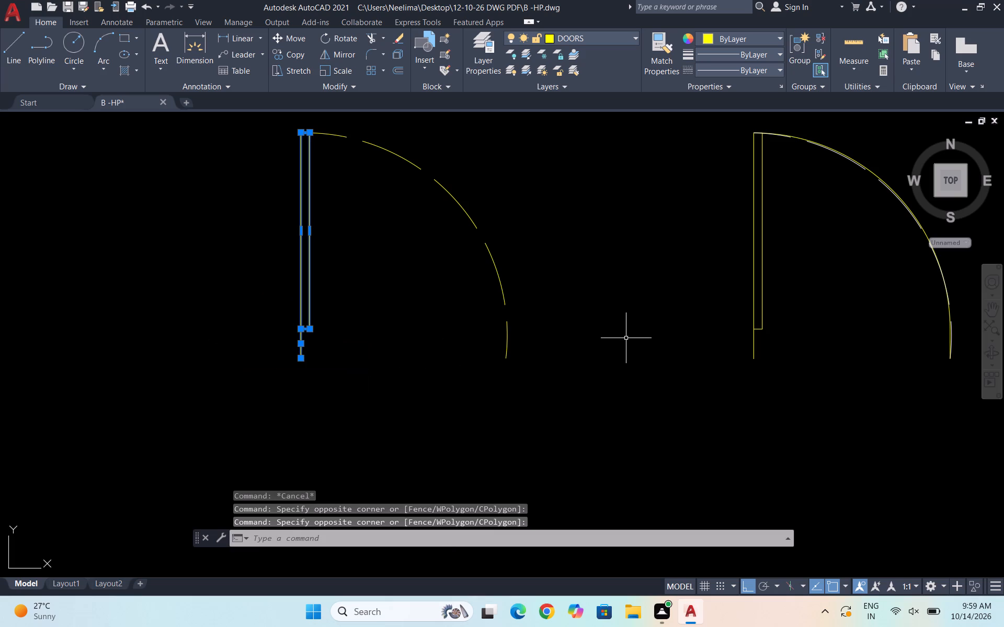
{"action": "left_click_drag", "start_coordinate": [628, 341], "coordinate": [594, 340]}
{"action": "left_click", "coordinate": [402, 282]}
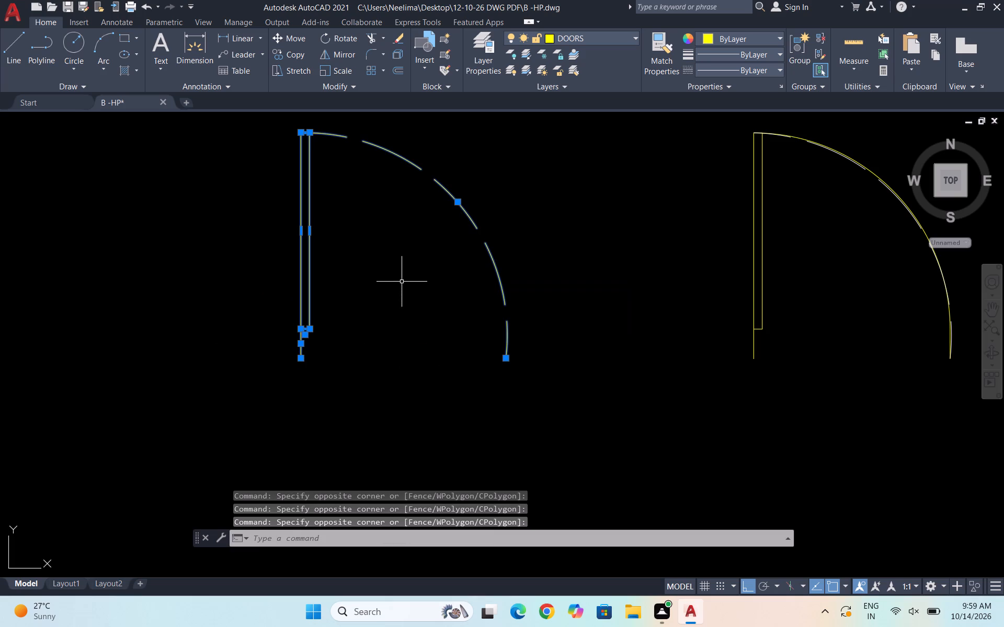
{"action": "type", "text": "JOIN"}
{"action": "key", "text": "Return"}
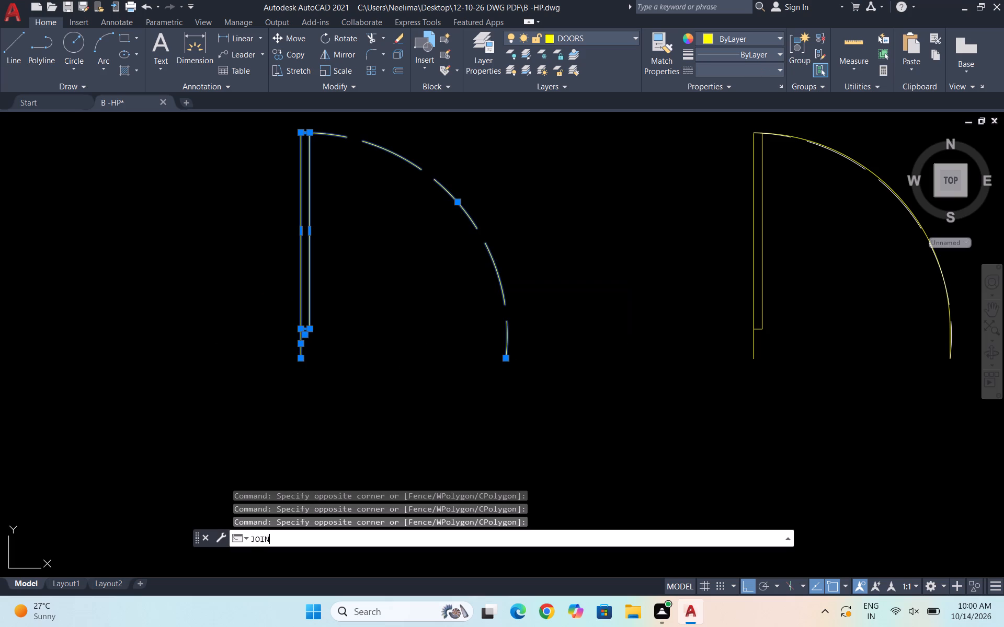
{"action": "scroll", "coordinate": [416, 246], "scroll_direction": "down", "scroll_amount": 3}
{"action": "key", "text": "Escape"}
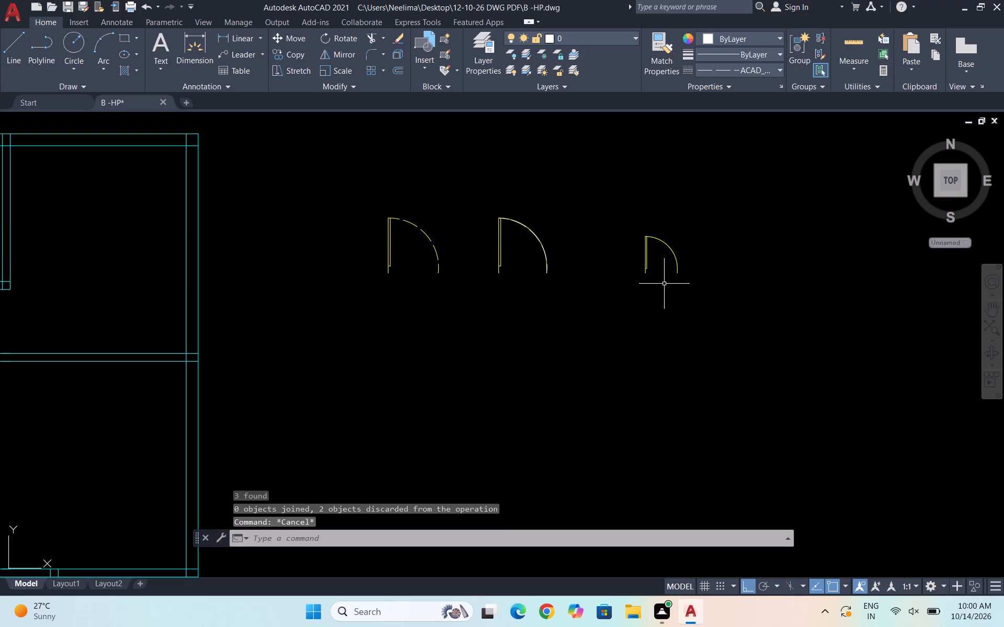
Mirror the dashed-swing door about a vertical line just left of its hinge-side jamb, keeping the original.
{"action": "scroll", "coordinate": [663, 261], "scroll_direction": "up", "scroll_amount": 1}
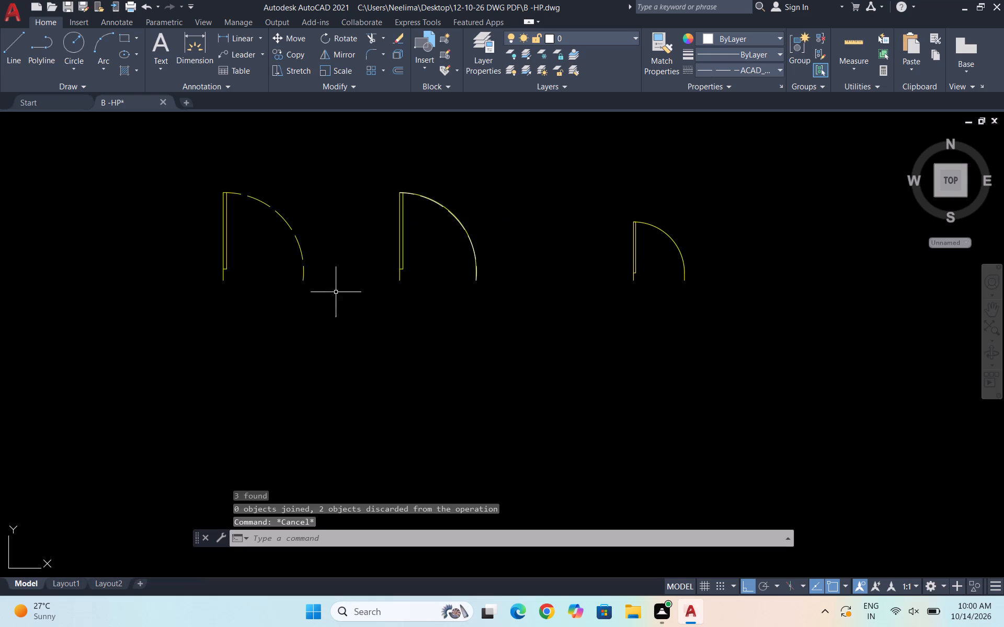
{"action": "left_click_drag", "start_coordinate": [322, 304], "coordinate": [309, 285]}
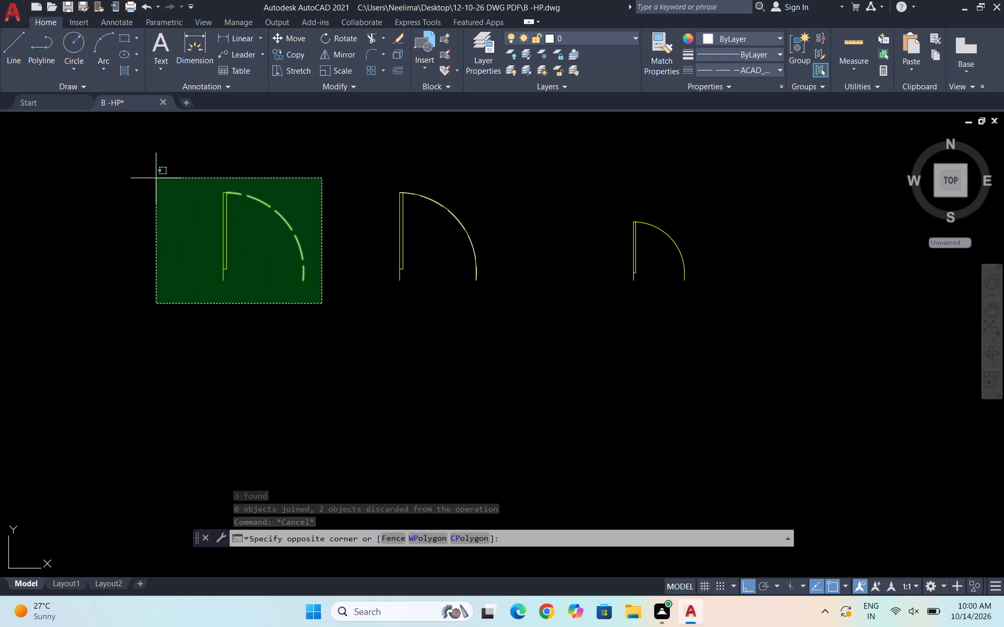
{"action": "left_click", "coordinate": [154, 190]}
{"action": "type", "text": "MI"}
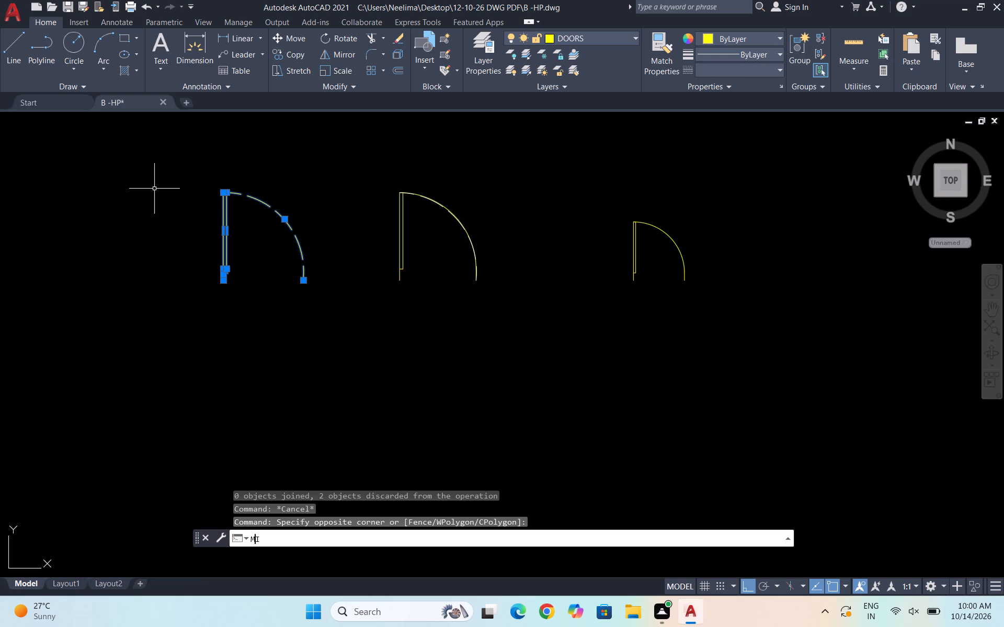
{"action": "key", "text": "Return"}
{"action": "left_click", "coordinate": [184, 309]}
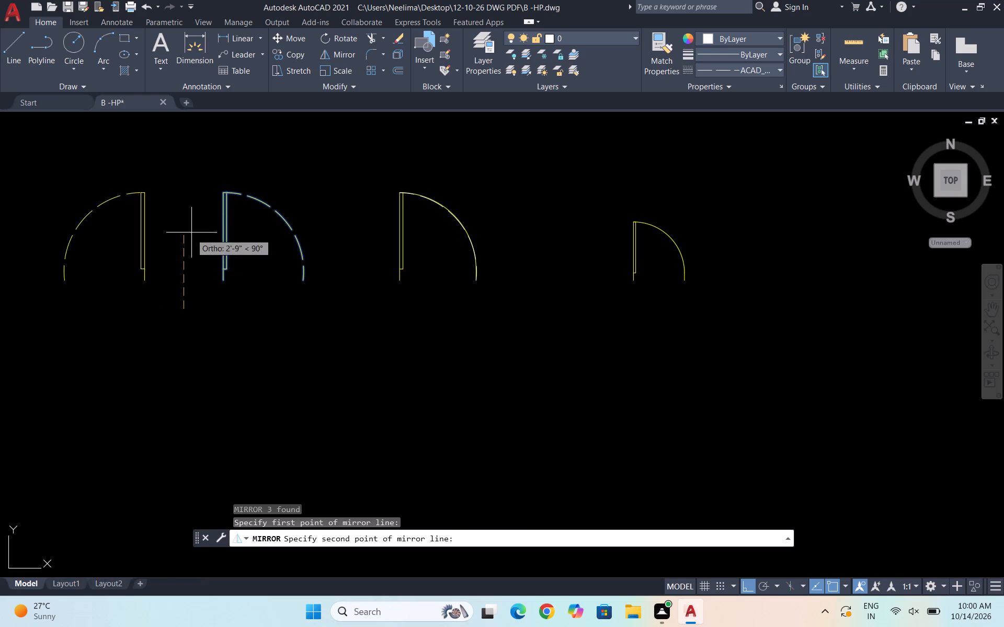
{"action": "left_click", "coordinate": [192, 165]}
{"action": "key", "text": "space"}
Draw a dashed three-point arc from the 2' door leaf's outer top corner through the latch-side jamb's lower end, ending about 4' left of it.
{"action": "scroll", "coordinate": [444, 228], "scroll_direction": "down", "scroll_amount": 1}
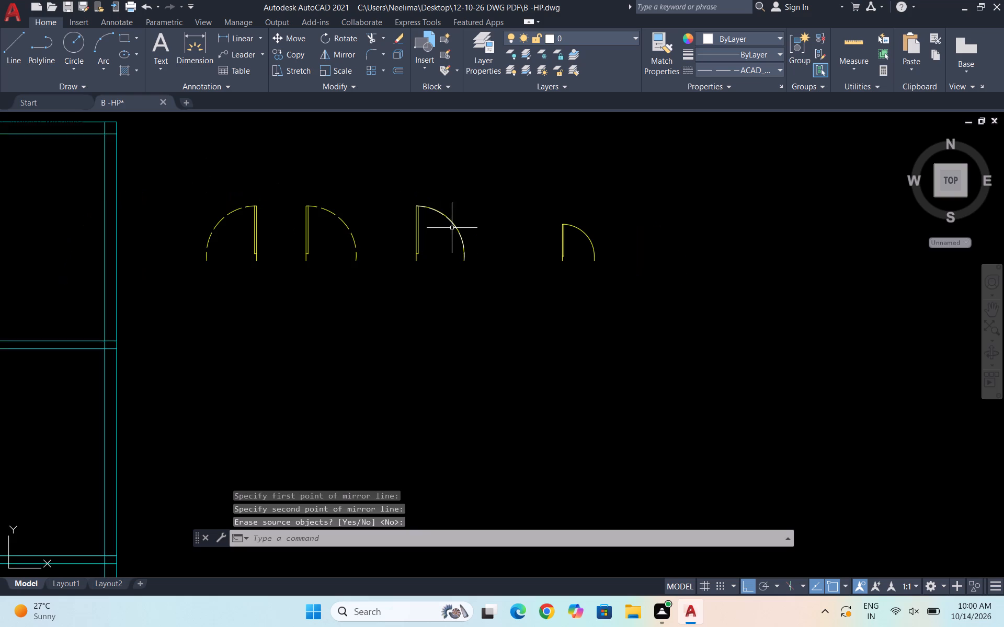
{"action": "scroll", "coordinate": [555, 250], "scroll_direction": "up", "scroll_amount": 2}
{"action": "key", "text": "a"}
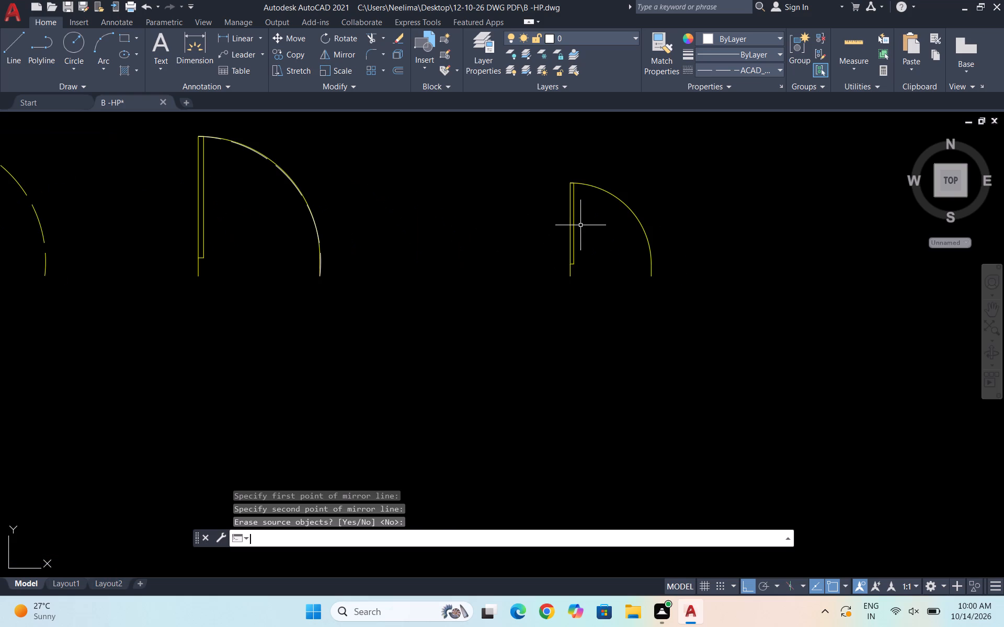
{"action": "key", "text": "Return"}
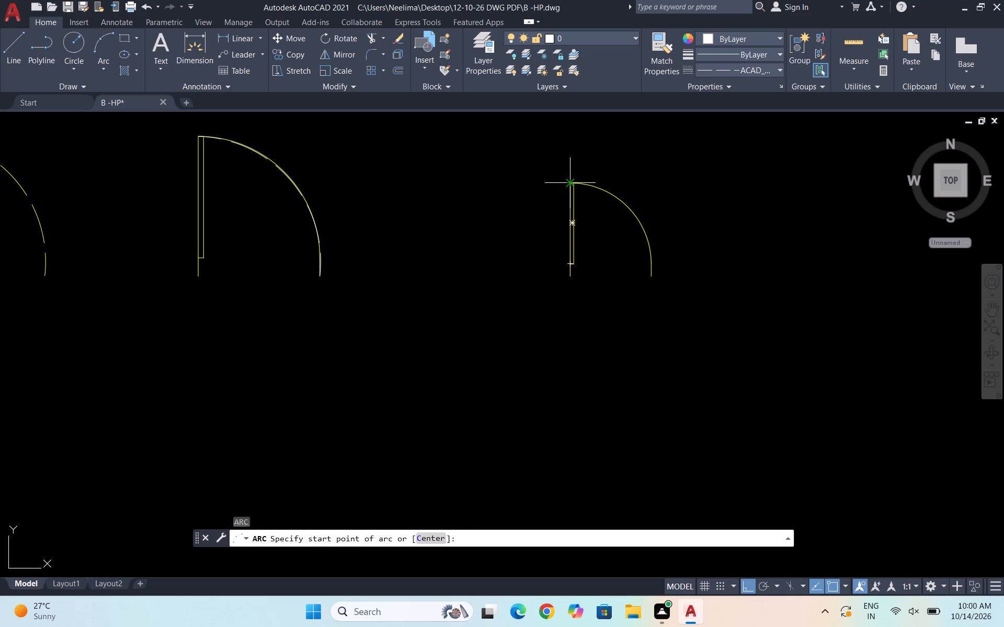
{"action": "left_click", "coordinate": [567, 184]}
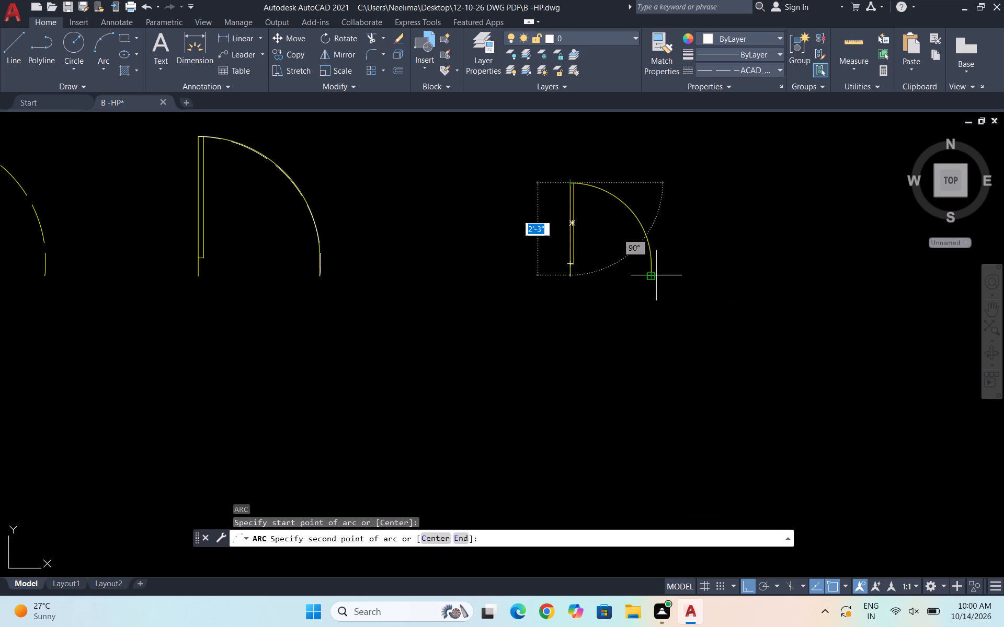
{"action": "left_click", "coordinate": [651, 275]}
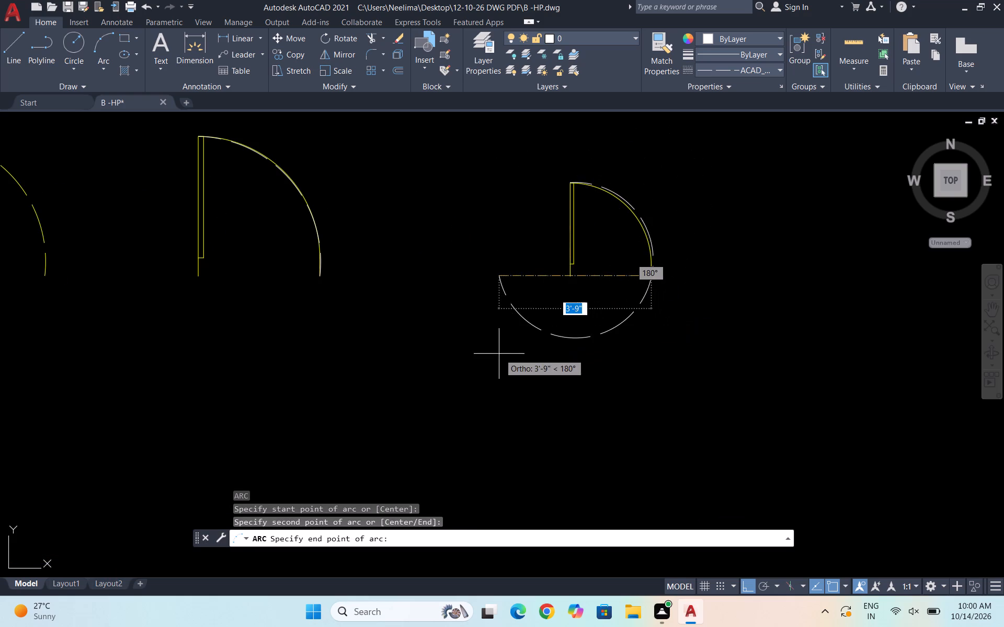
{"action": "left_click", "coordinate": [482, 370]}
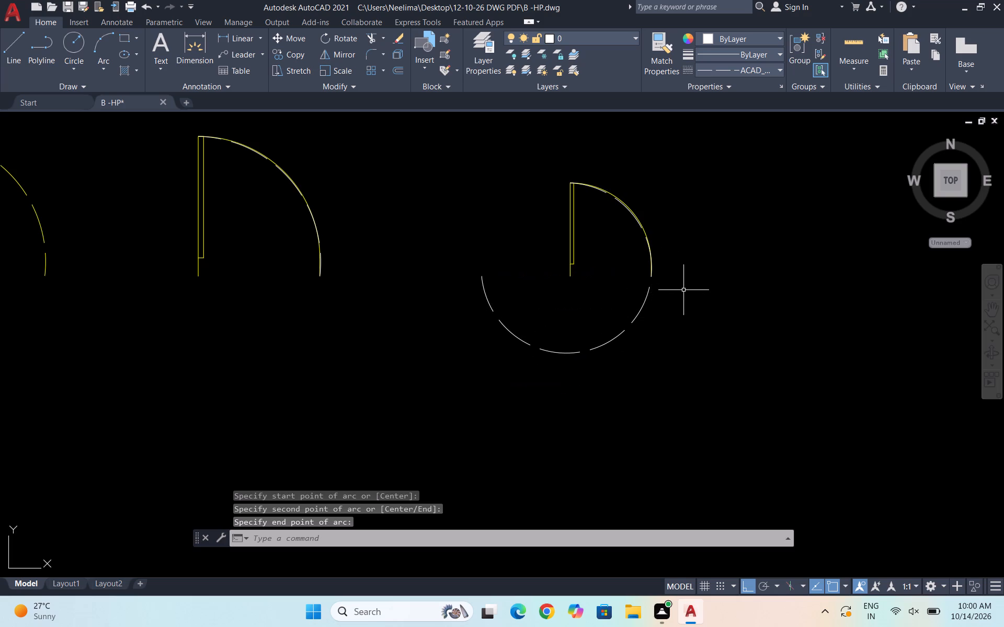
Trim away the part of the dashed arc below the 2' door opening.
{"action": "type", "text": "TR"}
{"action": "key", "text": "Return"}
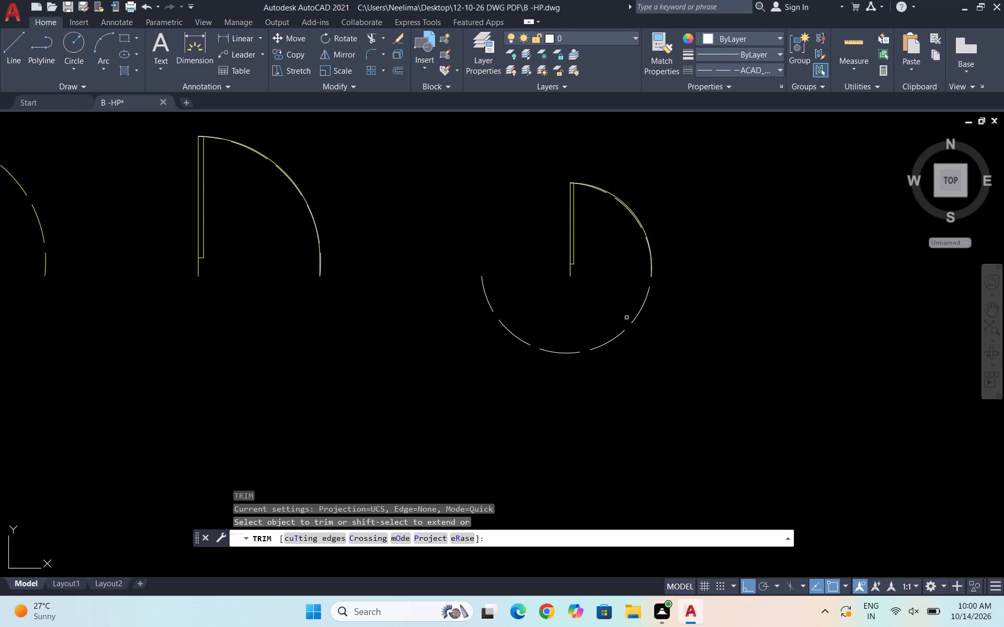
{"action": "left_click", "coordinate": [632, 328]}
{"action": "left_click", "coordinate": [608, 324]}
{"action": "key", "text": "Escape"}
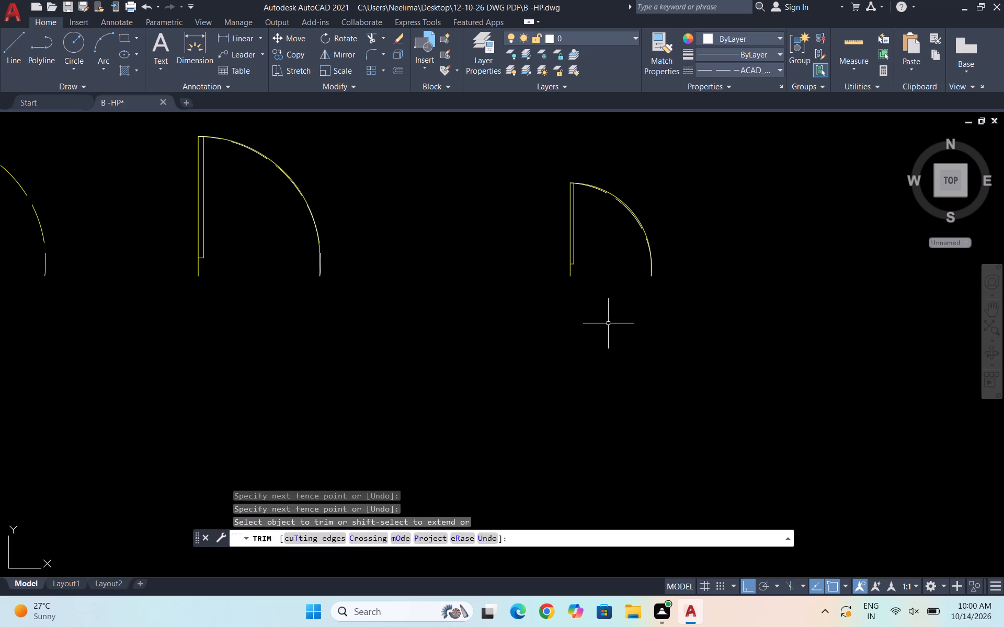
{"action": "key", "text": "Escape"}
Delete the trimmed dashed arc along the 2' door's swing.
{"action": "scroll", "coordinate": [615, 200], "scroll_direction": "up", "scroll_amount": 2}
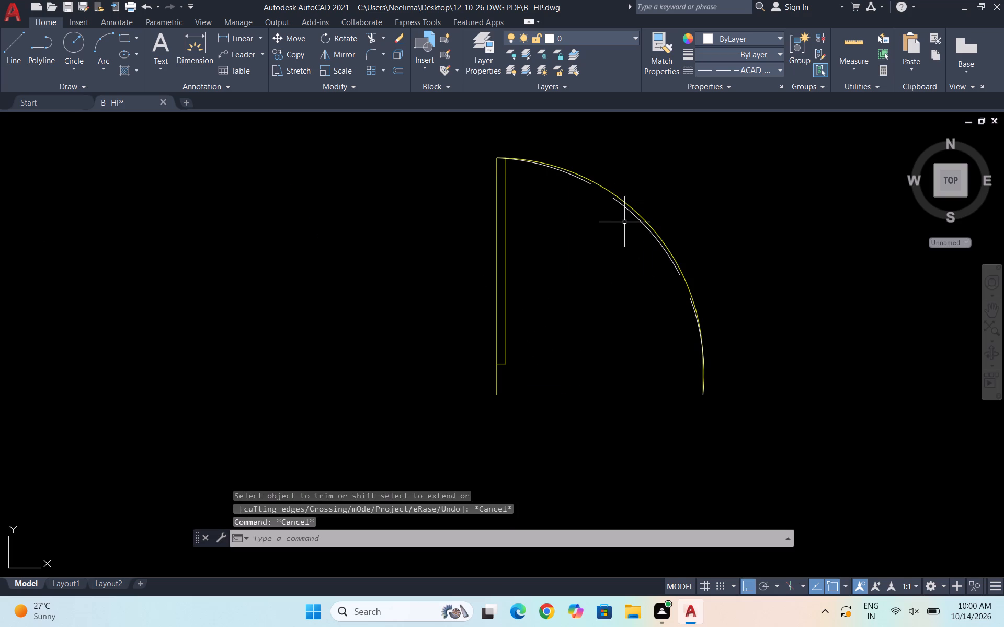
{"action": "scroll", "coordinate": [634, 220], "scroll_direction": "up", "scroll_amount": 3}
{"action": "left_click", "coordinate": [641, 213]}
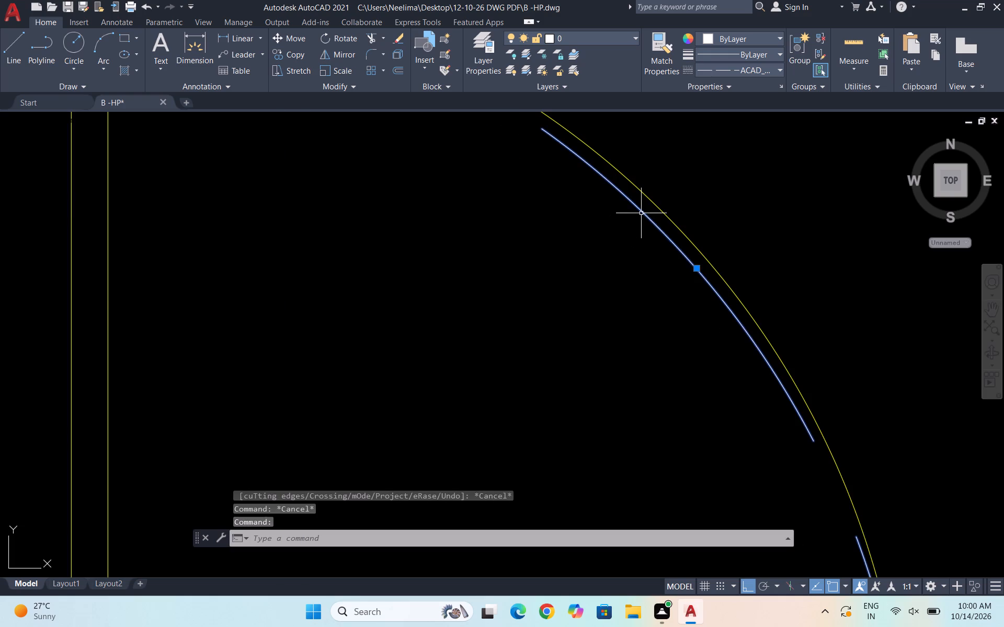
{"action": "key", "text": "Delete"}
Draw a dashed arc from the 2' door leaf's outer top corner through the latch-side jamb's lower end, ending about 4'-2" left of it.
{"action": "key", "text": "a"}
{"action": "key", "text": "Return"}
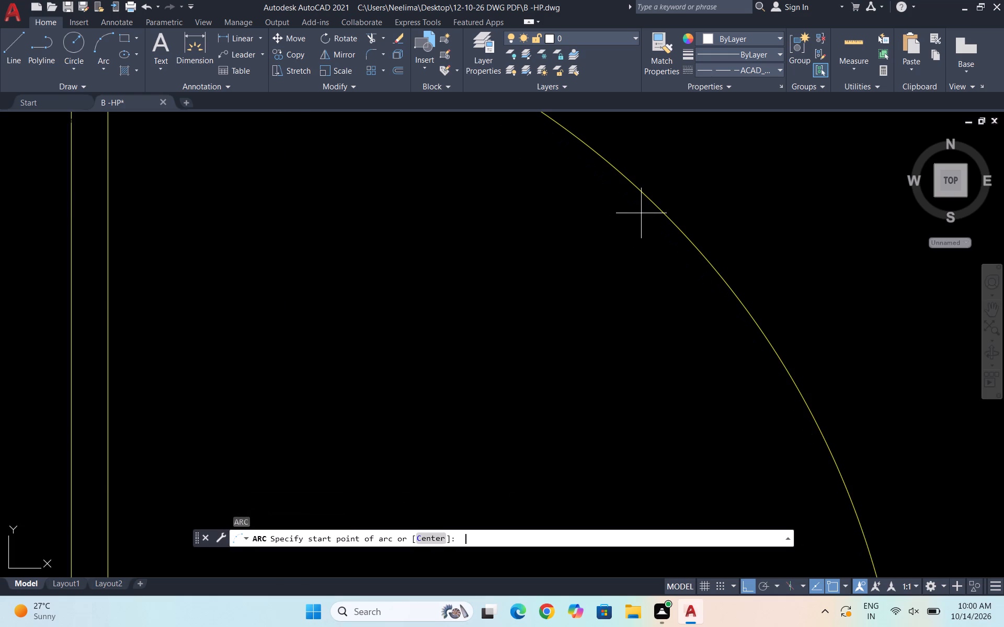
{"action": "scroll", "coordinate": [646, 201], "scroll_direction": "down", "scroll_amount": 5}
{"action": "scroll", "coordinate": [587, 174], "scroll_direction": "up", "scroll_amount": 3}
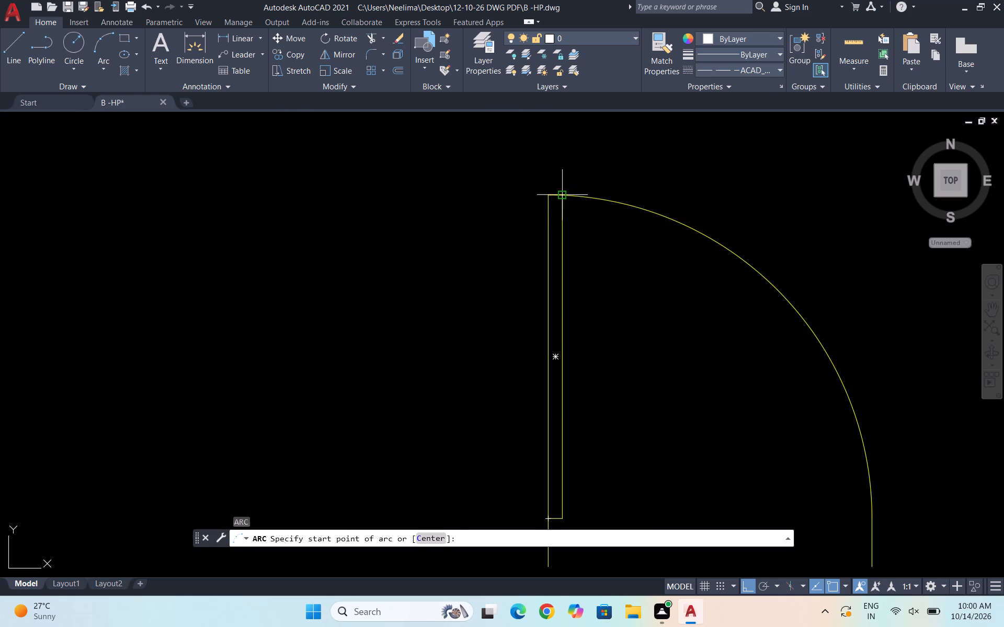
{"action": "left_click", "coordinate": [547, 197]}
{"action": "scroll", "coordinate": [551, 180], "scroll_direction": "down", "scroll_amount": 1}
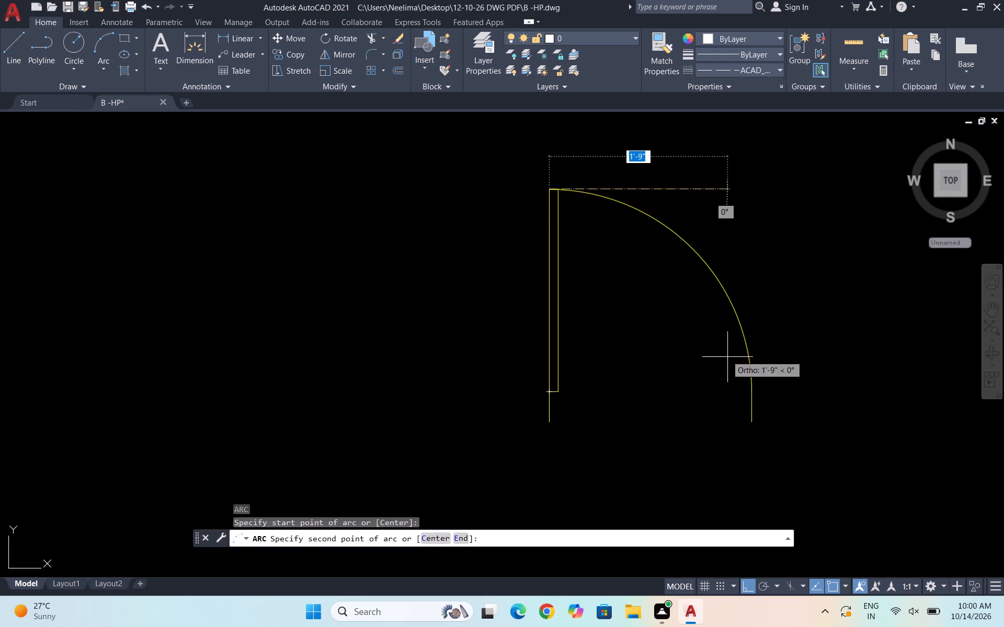
{"action": "left_click", "coordinate": [754, 425]}
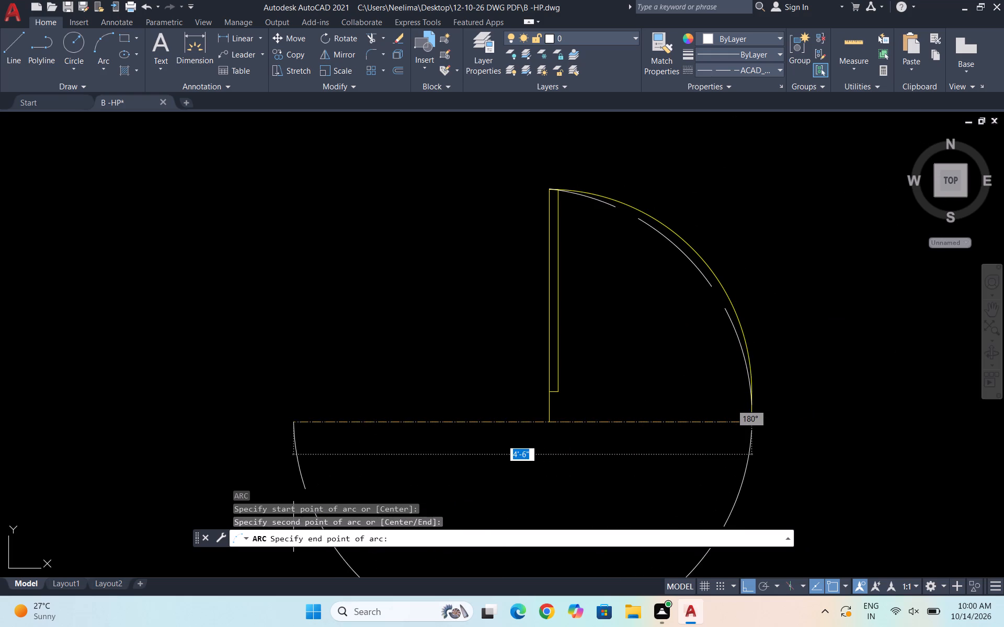
{"action": "left_click", "coordinate": [339, 475]}
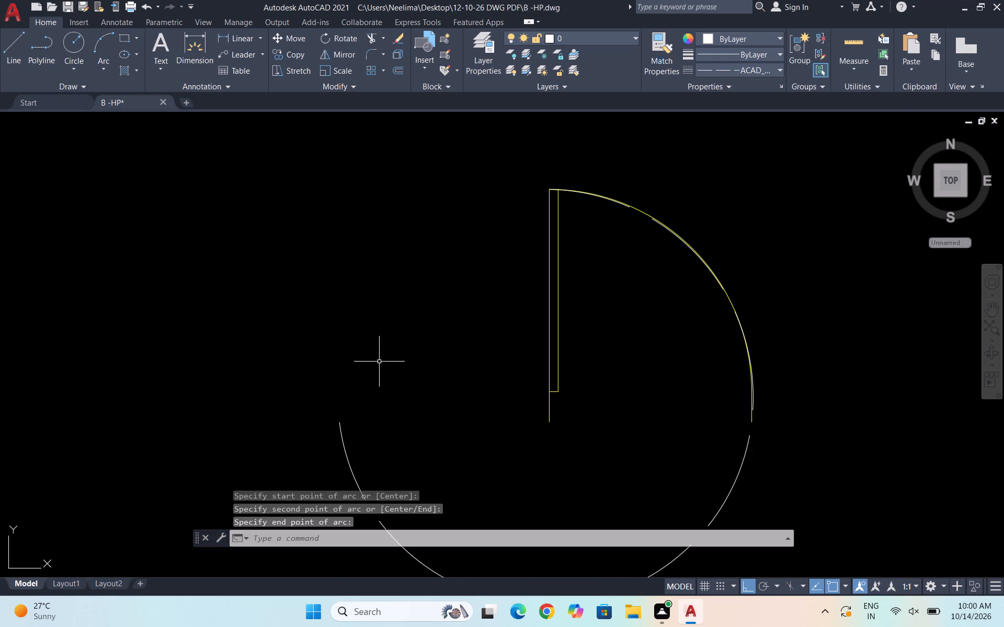
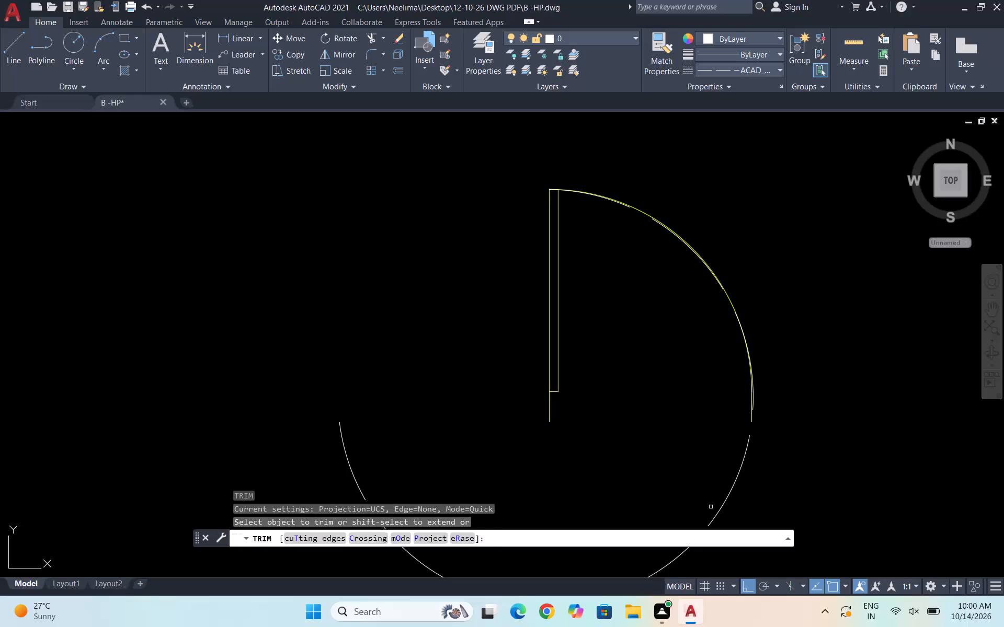
Trim away the part of the new dashed arc below the 2' door opening.
{"action": "left_click_drag", "start_coordinate": [734, 475], "coordinate": [808, 478]}
{"action": "key", "text": "Escape"}
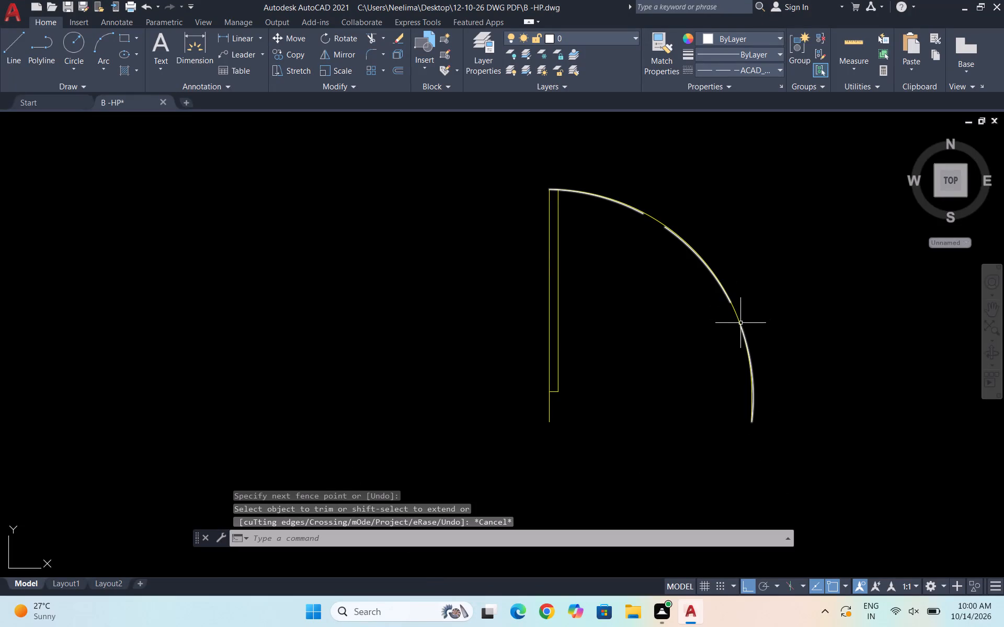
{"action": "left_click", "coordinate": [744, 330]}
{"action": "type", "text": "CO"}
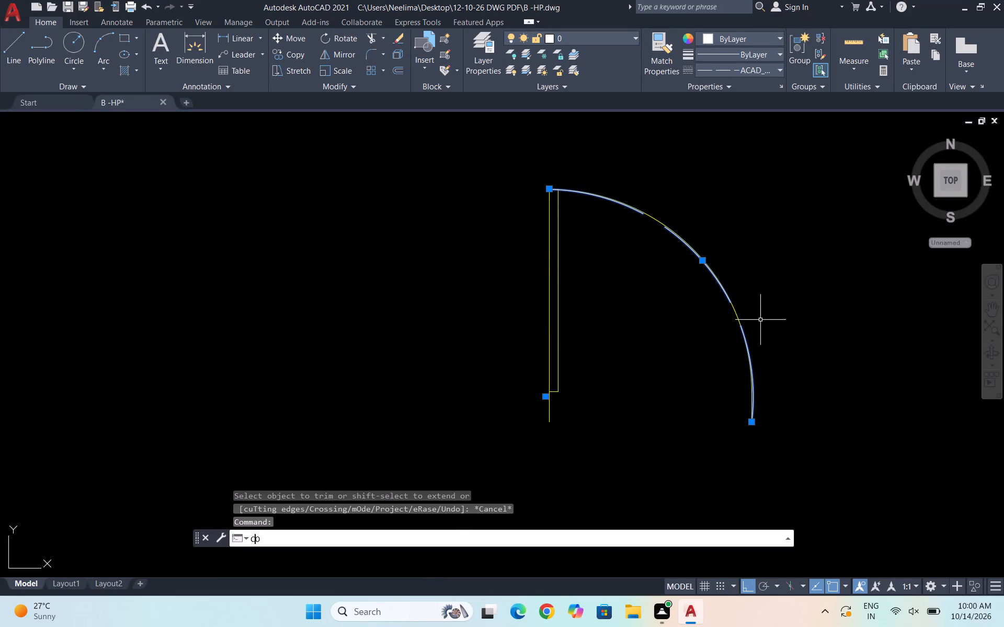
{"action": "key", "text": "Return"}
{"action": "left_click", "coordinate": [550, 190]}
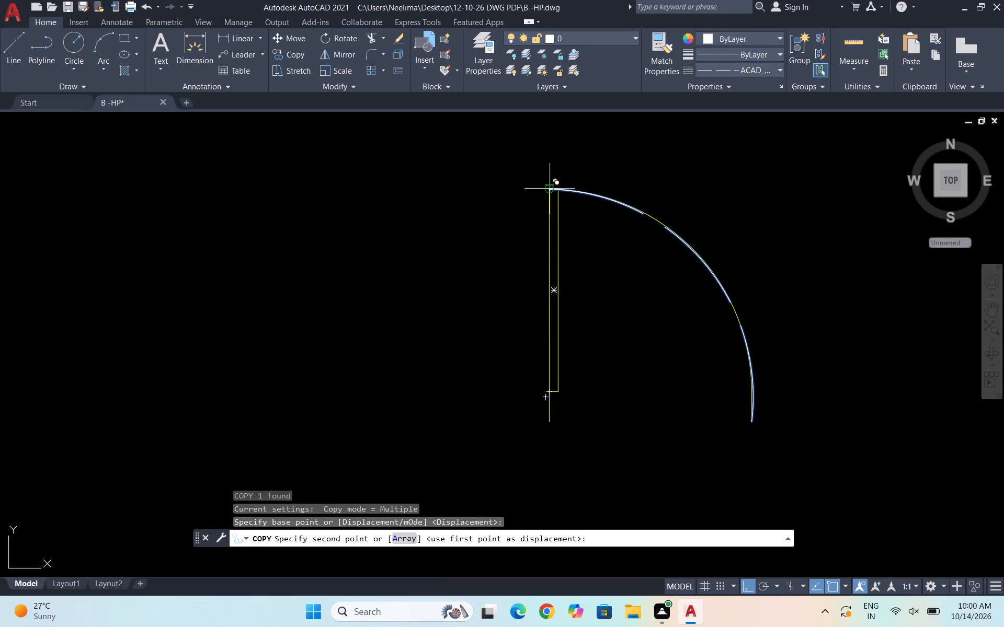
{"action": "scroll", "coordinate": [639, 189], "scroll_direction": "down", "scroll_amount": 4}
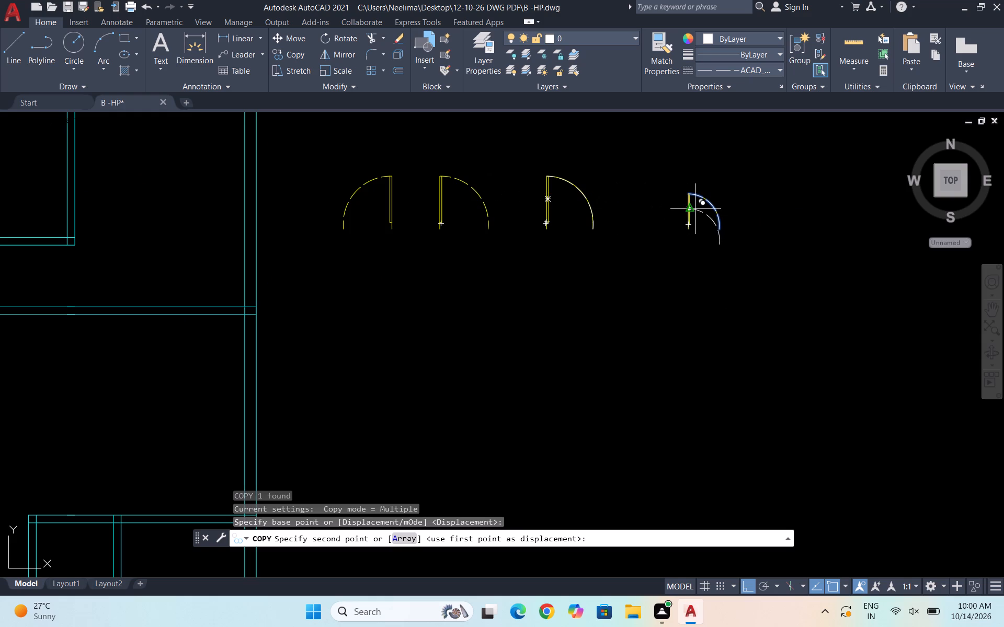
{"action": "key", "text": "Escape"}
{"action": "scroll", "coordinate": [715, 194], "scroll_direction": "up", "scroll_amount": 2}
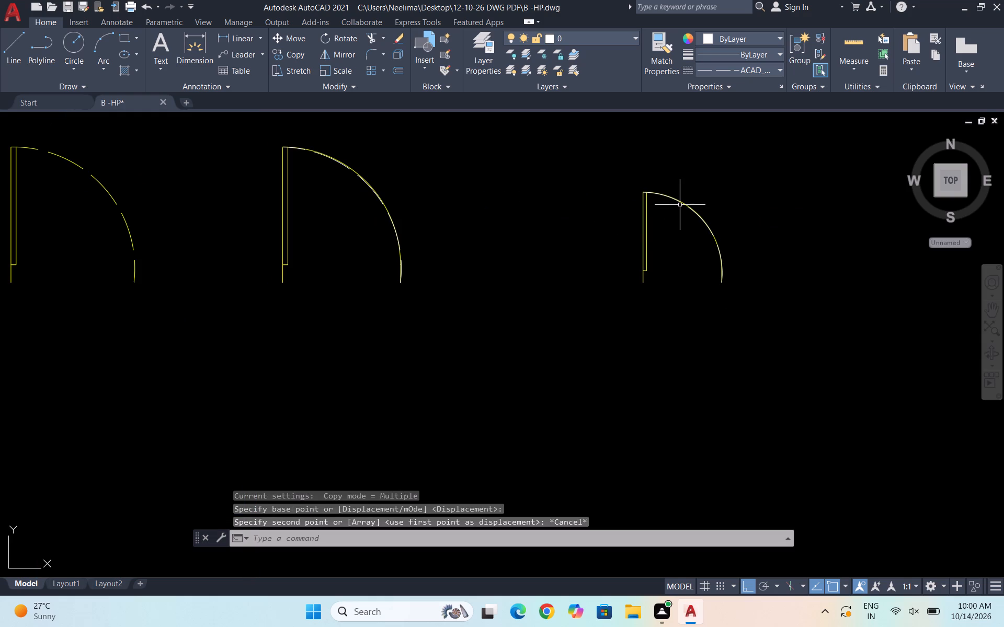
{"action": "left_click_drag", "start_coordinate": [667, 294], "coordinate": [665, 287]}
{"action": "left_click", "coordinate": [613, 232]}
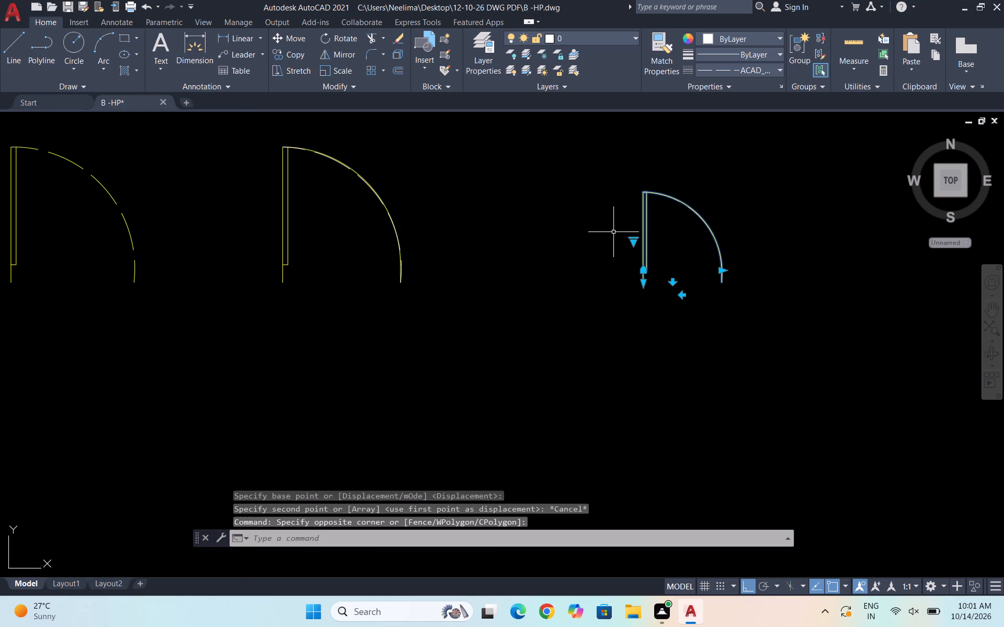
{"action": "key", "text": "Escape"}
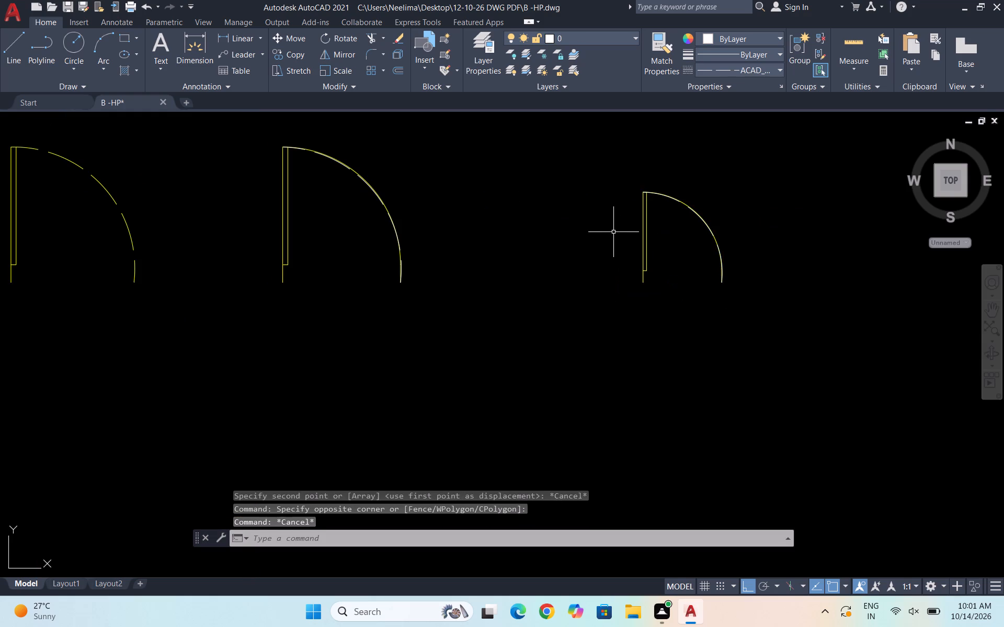
Move the dashed arc off the 2' door horizontally into the clear space on its latch side.
{"action": "left_click", "coordinate": [704, 221]}
{"action": "key", "text": "m"}
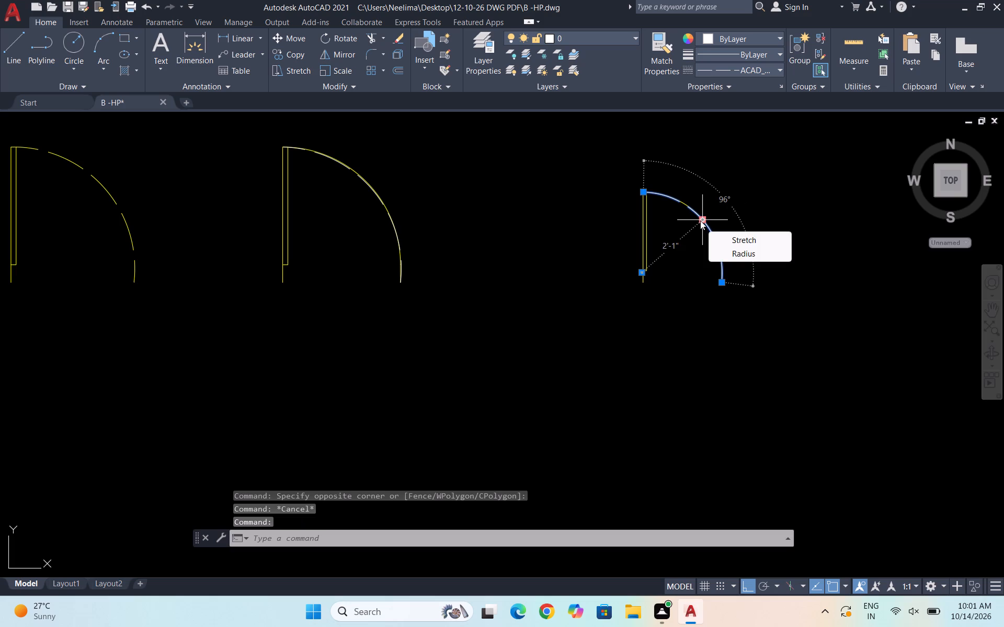
{"action": "key", "text": "Return"}
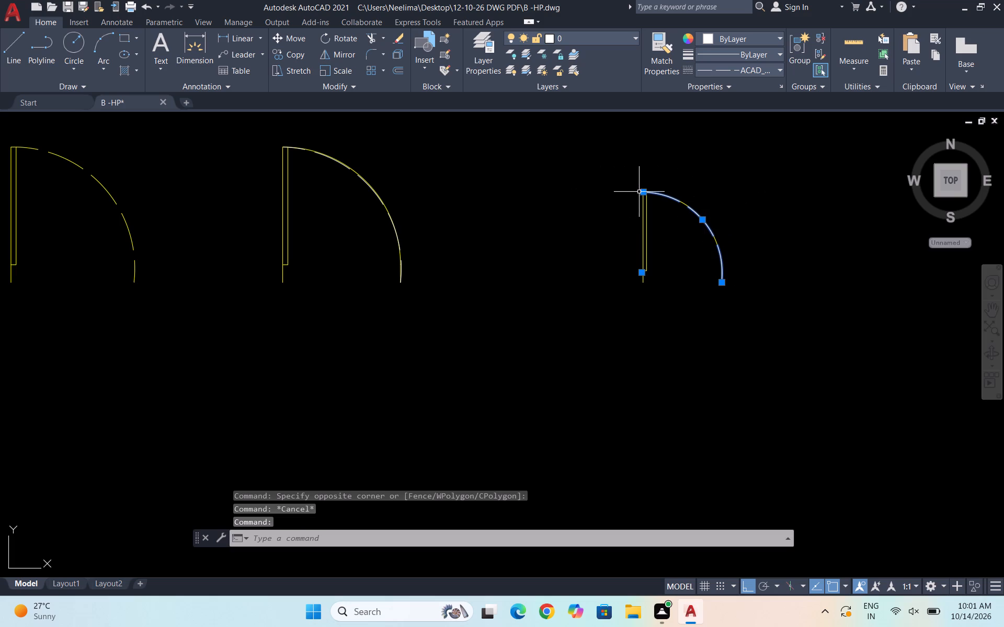
{"action": "key", "text": "m"}
{"action": "key", "text": "Return"}
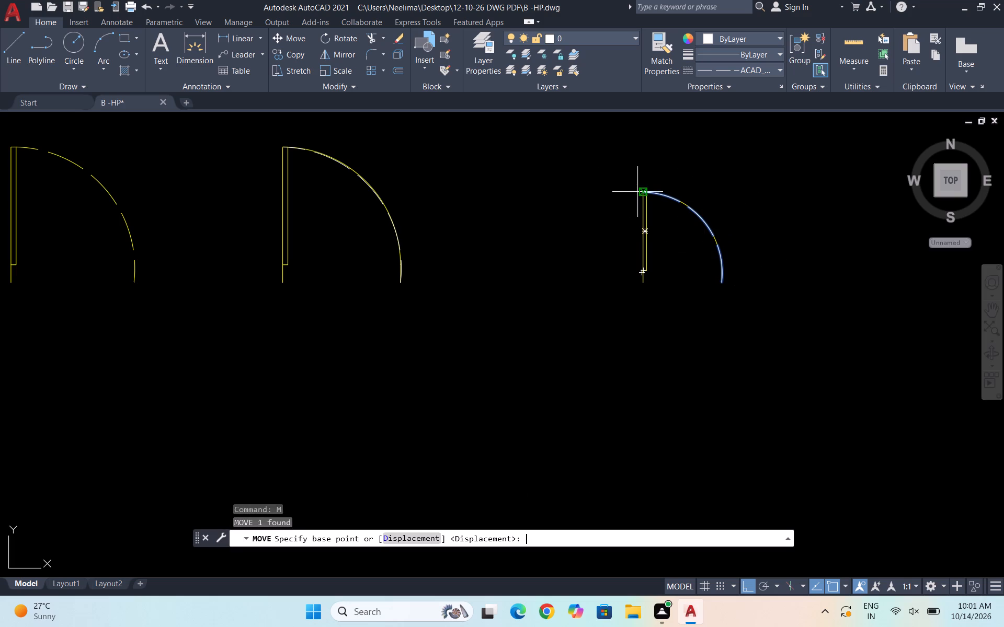
{"action": "left_click", "coordinate": [644, 193]}
{"action": "left_click", "coordinate": [767, 194]}
{"action": "key", "text": "Escape"}
Explode the 2' door block.
{"action": "left_click_drag", "start_coordinate": [757, 278], "coordinate": [735, 273]}
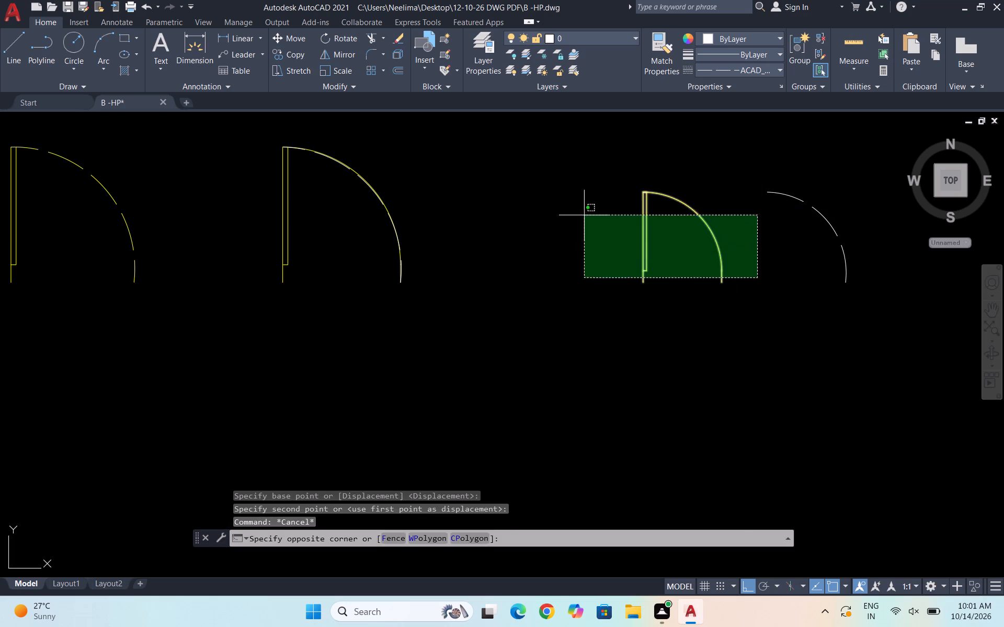
{"action": "left_click", "coordinate": [579, 187]}
{"action": "key", "text": "x"}
{"action": "key", "text": "Return"}
{"action": "key", "text": "Escape"}
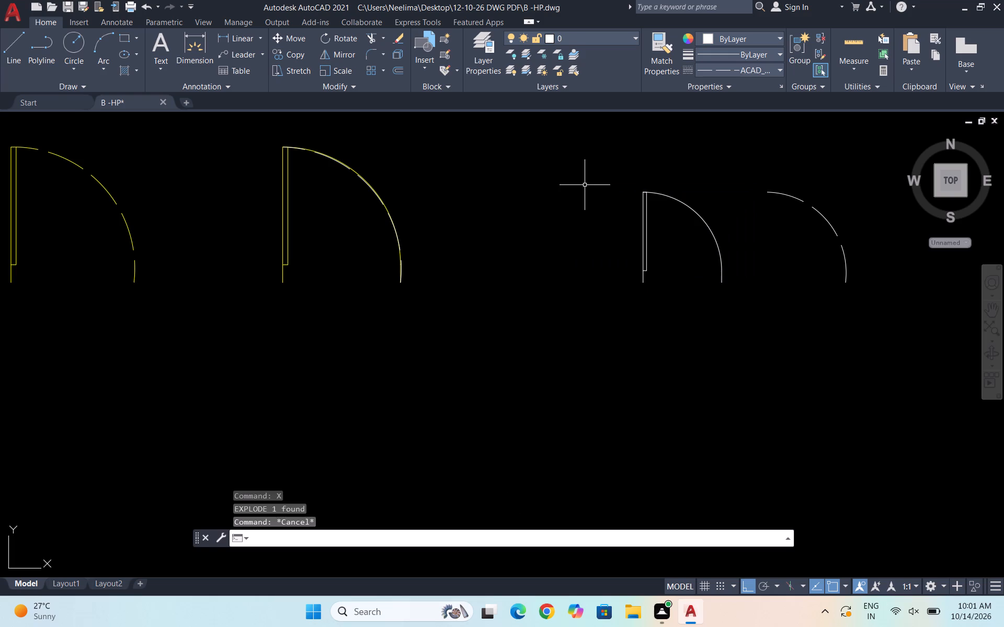
Assign all parts of the exploded 2' door to the DOORS layer.
{"action": "left_click_drag", "start_coordinate": [736, 319], "coordinate": [726, 299]}
{"action": "left_click", "coordinate": [546, 183]}
{"action": "left_click", "coordinate": [597, 34]}
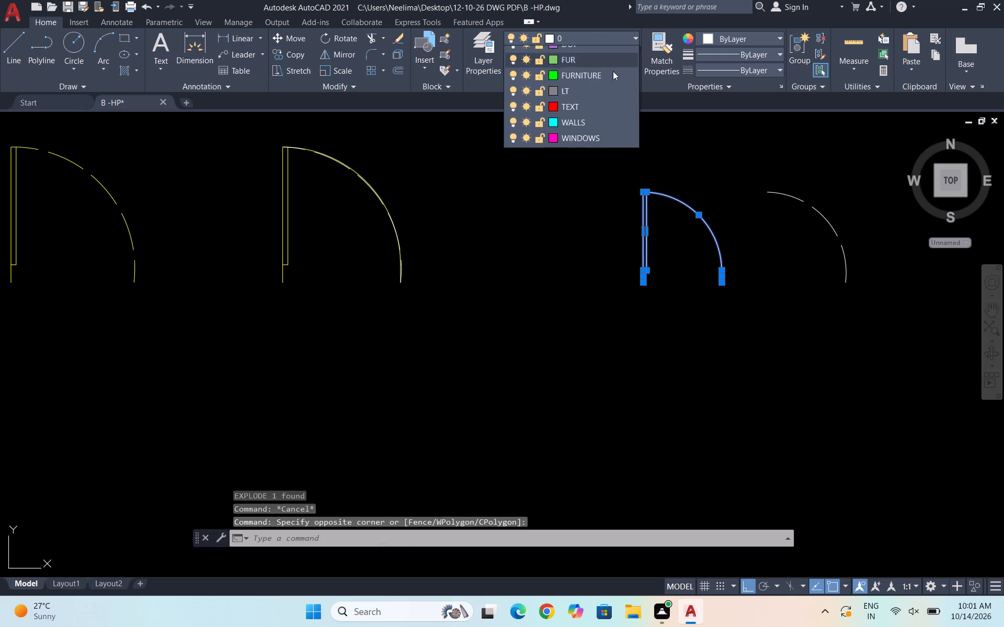
{"action": "left_click", "coordinate": [596, 64]}
{"action": "key", "text": "Escape"}
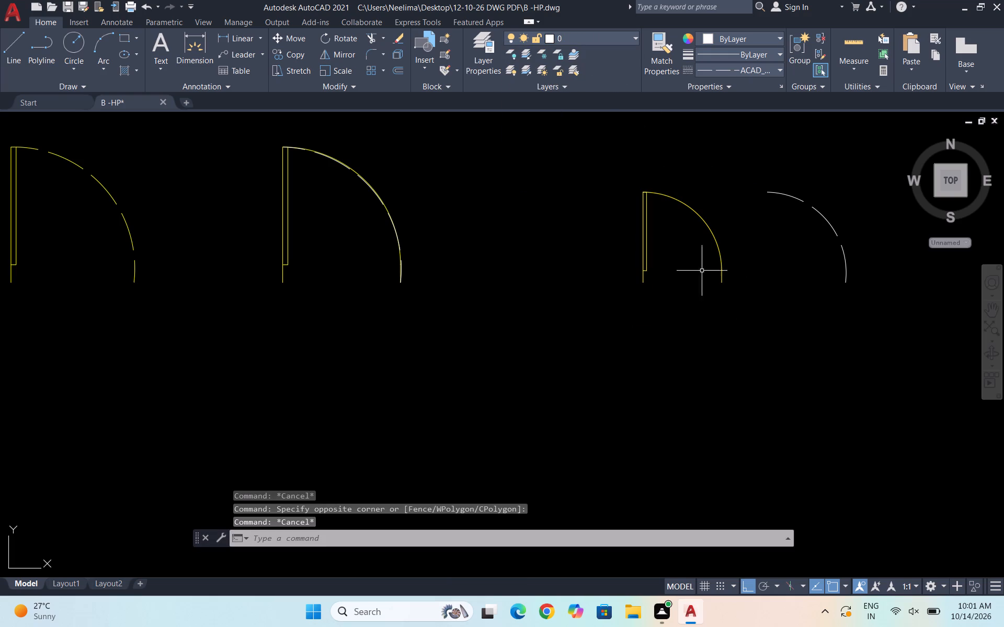
Copy the 2' door's leaf and hinge-side jamb about 3'-7" horizontally to the left.
{"action": "left_click_drag", "start_coordinate": [687, 315], "coordinate": [679, 306]}
{"action": "left_click", "coordinate": [602, 233]}
{"action": "type", "text": "CO"}
{"action": "key", "text": "Return"}
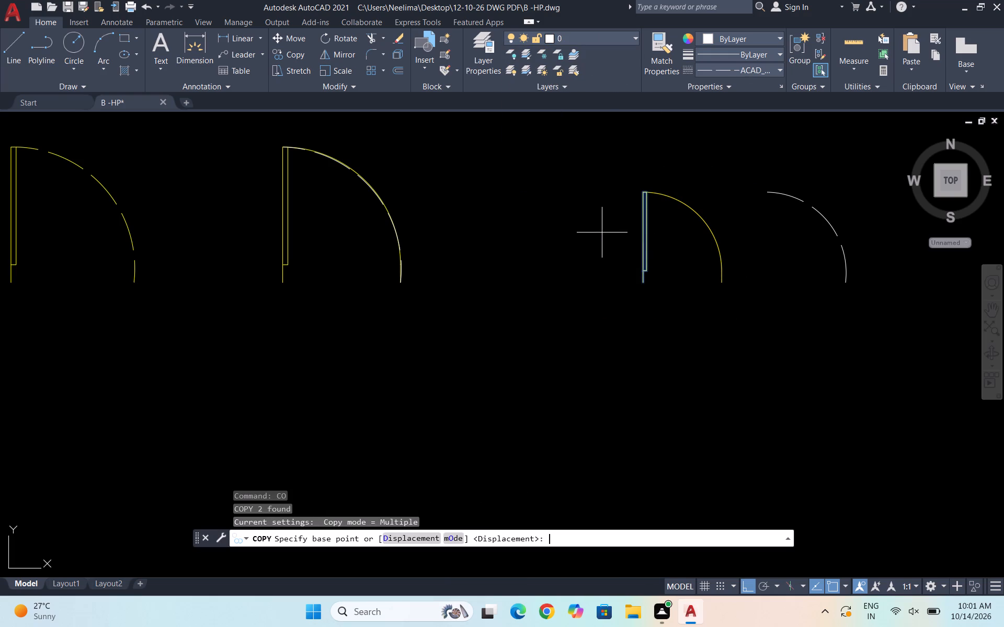
{"action": "left_click", "coordinate": [645, 283]}
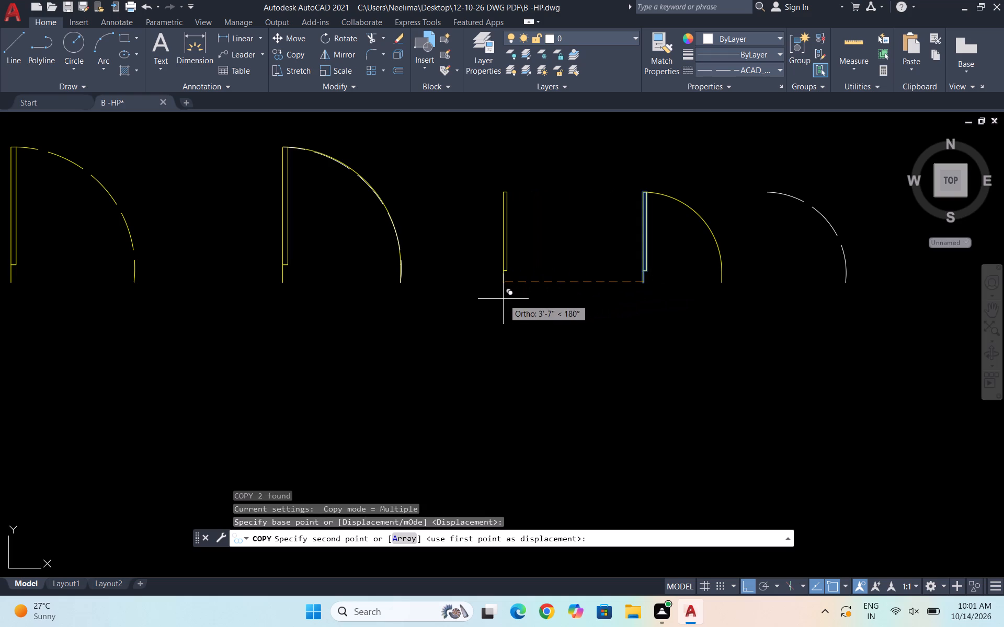
{"action": "left_click", "coordinate": [503, 299]}
{"action": "key", "text": "Escape"}
Copy the separate dashed arc onto the outer top corner of the copied 2' door leaf.
{"action": "left_click", "coordinate": [862, 319]}
{"action": "left_click", "coordinate": [762, 172]}
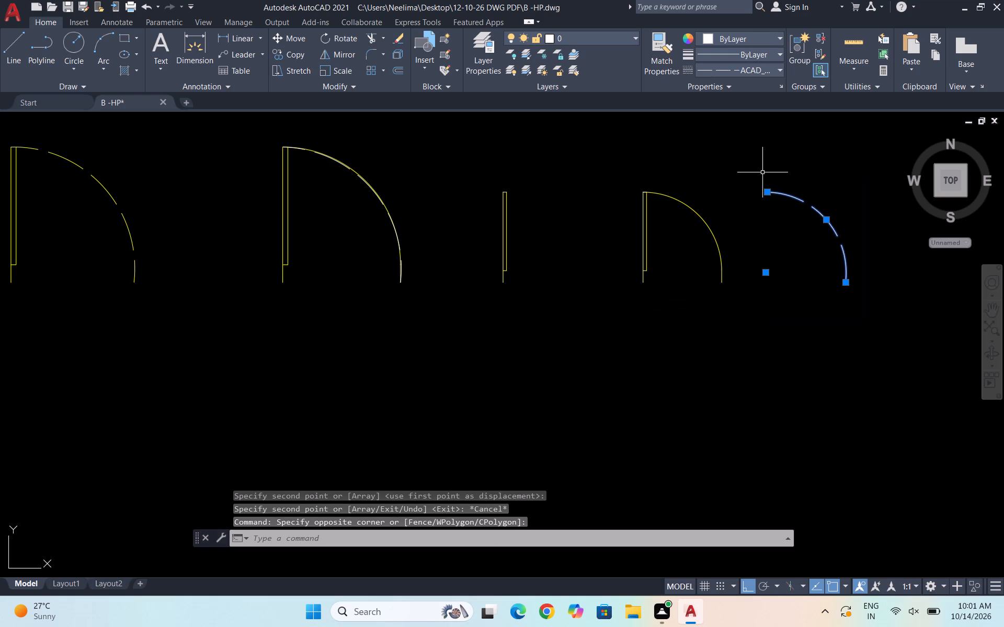
{"action": "type", "text": "CO"}
{"action": "key", "text": "Return"}
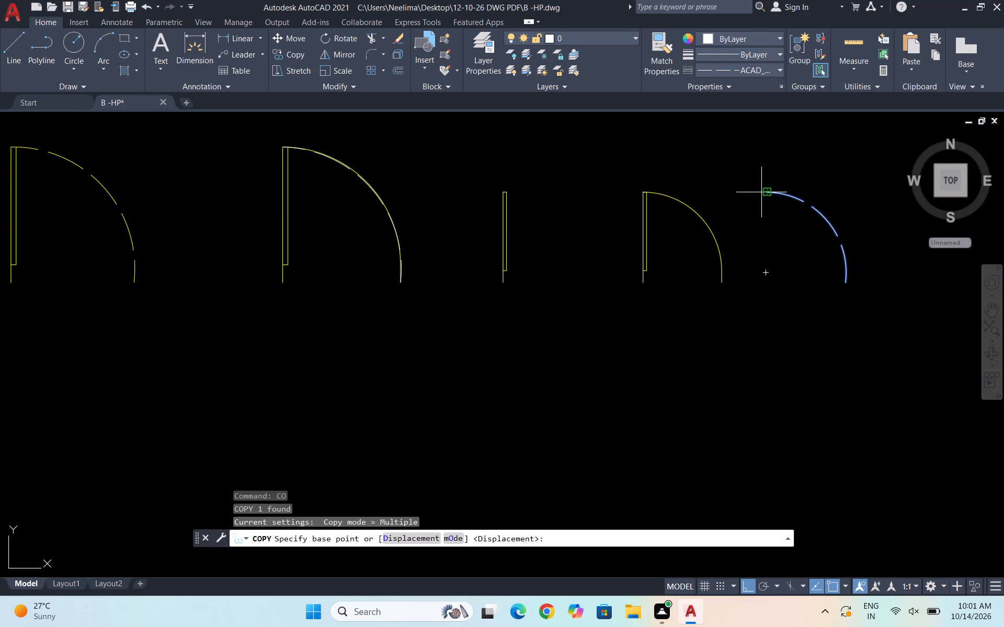
{"action": "left_click", "coordinate": [761, 192]}
{"action": "left_click", "coordinate": [504, 190]}
{"action": "key", "text": "Escape"}
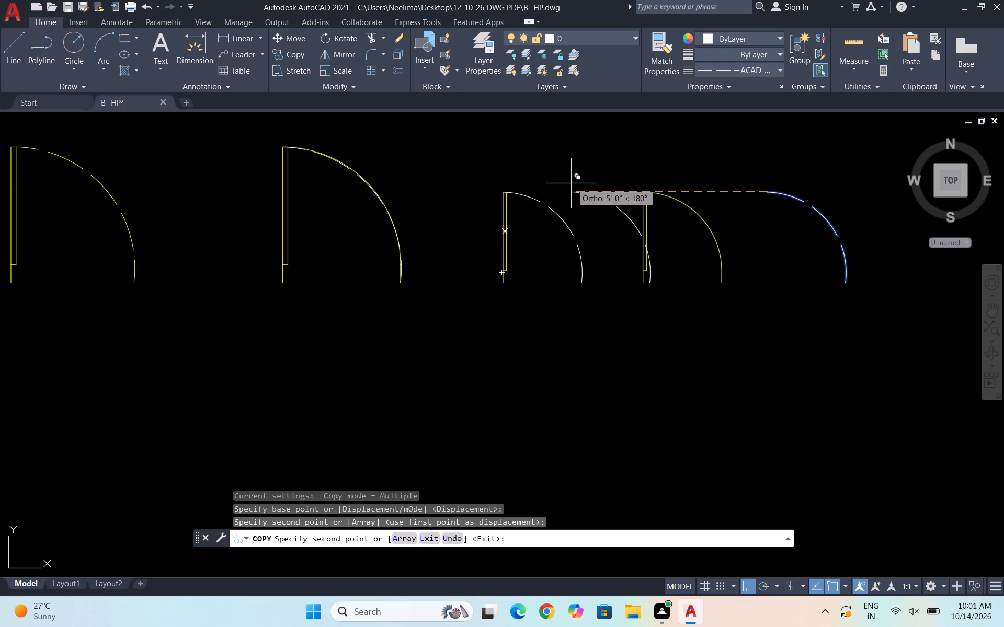
Assign the dashed-swing 2' door's leaf, jamb and arc to the DOORS layer.
{"action": "left_click", "coordinate": [609, 294]}
{"action": "left_click", "coordinate": [472, 164]}
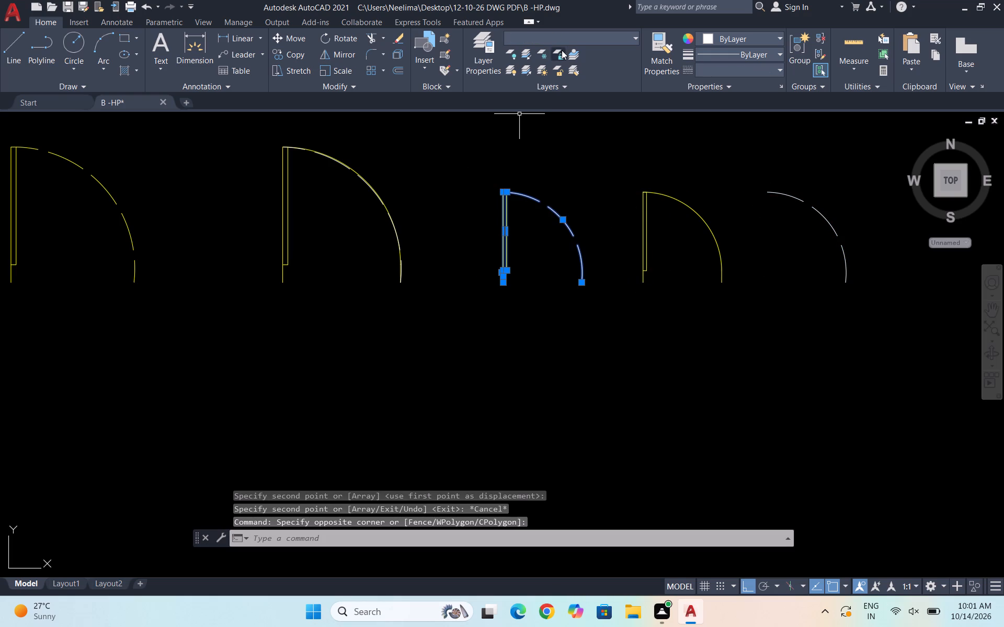
{"action": "left_click", "coordinate": [571, 38]}
{"action": "left_click", "coordinate": [597, 74]}
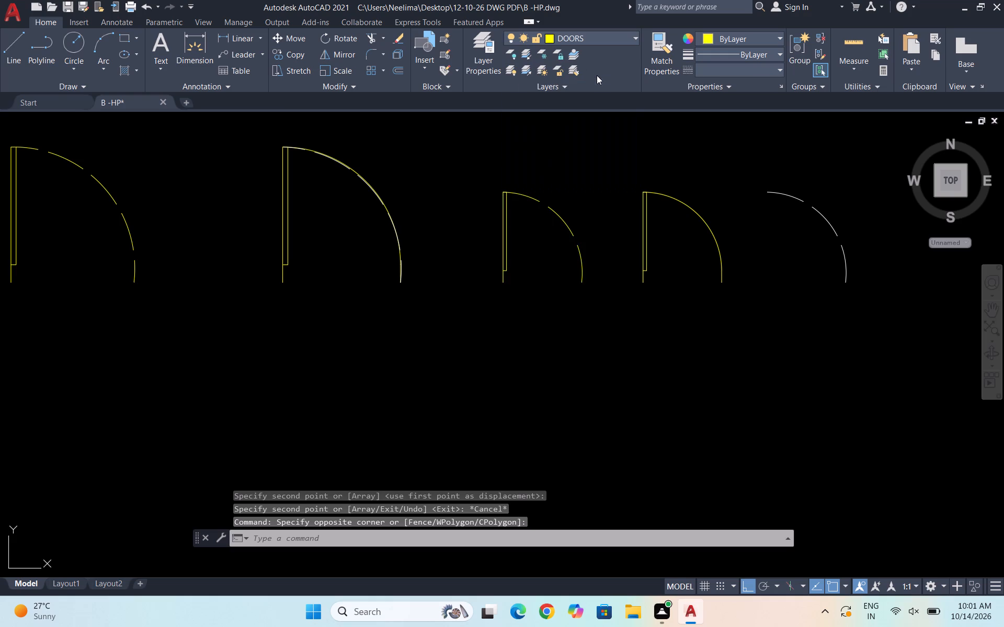
{"action": "key", "text": "Escape"}
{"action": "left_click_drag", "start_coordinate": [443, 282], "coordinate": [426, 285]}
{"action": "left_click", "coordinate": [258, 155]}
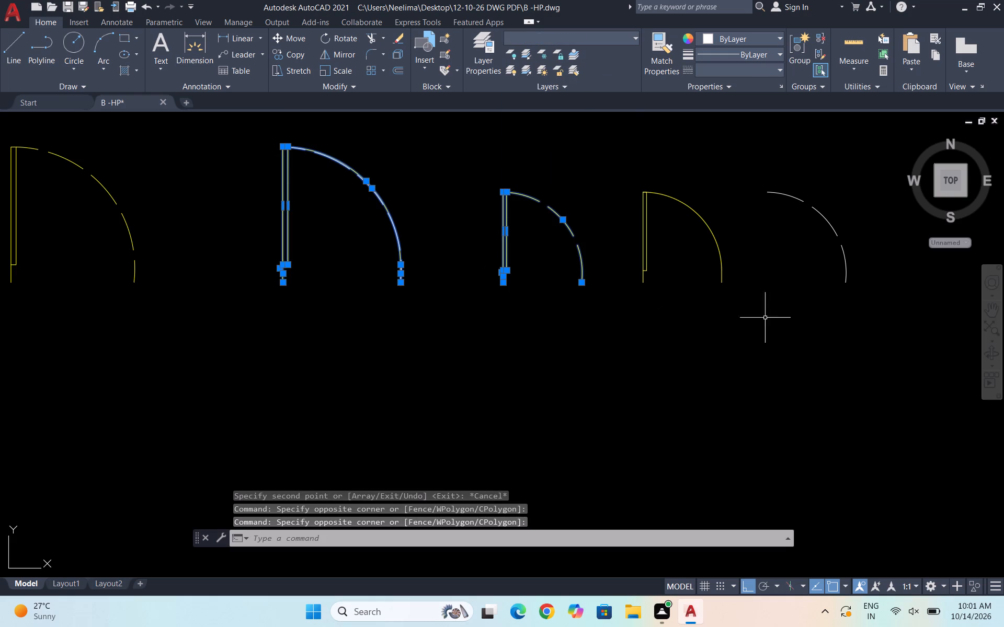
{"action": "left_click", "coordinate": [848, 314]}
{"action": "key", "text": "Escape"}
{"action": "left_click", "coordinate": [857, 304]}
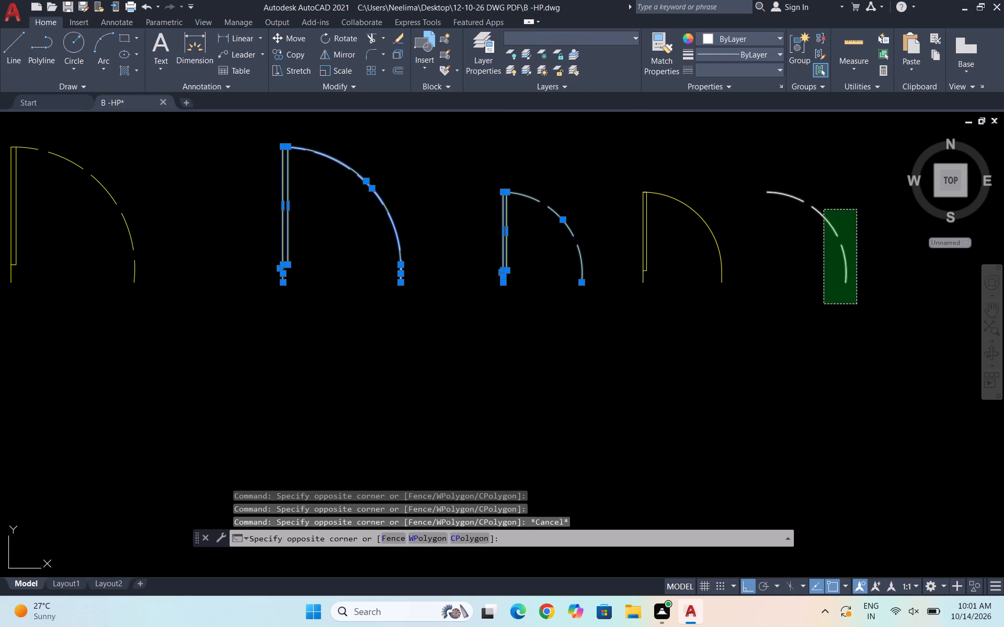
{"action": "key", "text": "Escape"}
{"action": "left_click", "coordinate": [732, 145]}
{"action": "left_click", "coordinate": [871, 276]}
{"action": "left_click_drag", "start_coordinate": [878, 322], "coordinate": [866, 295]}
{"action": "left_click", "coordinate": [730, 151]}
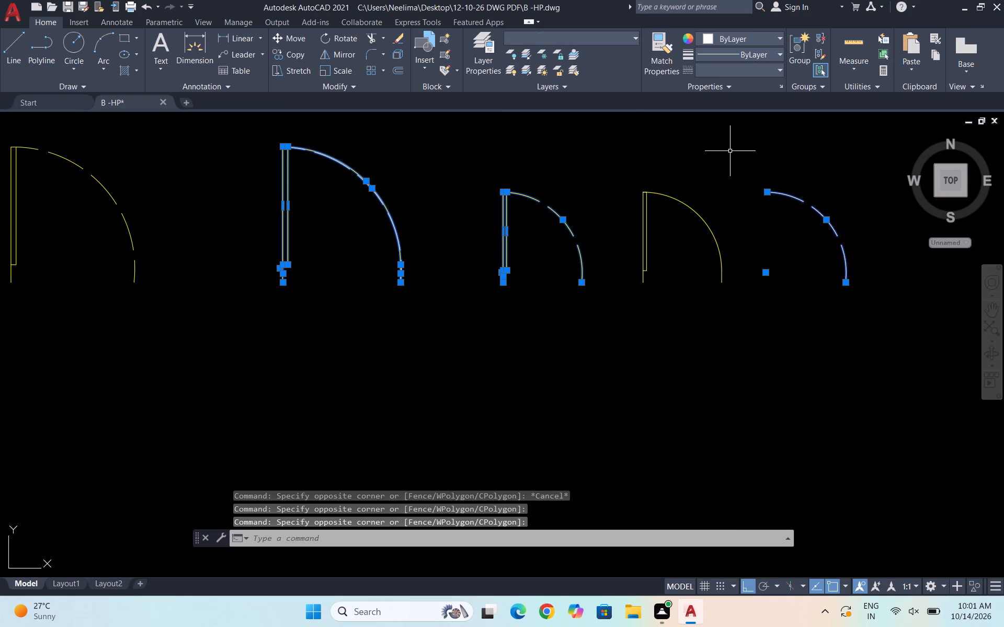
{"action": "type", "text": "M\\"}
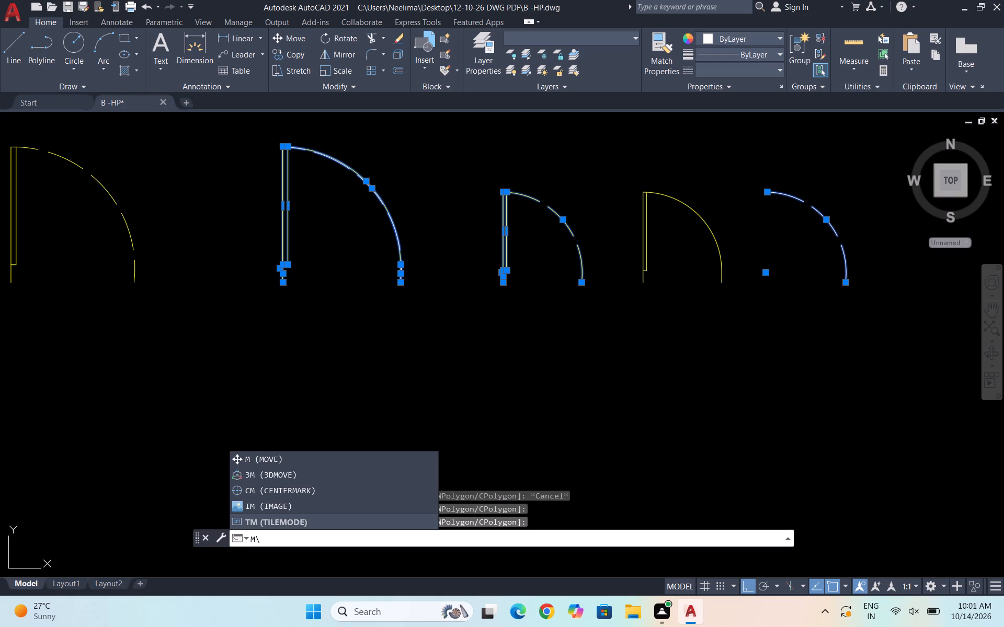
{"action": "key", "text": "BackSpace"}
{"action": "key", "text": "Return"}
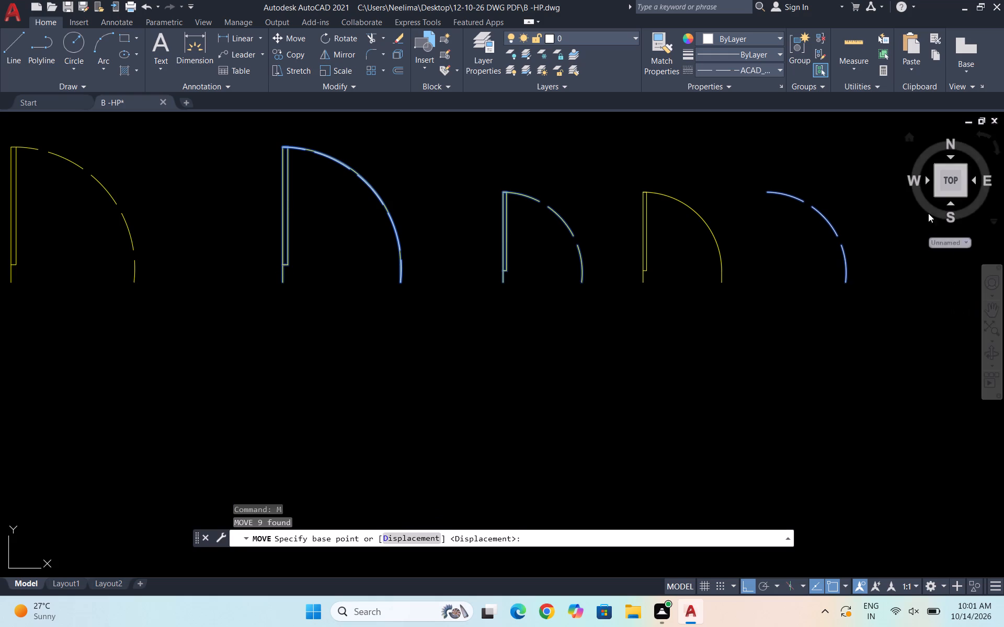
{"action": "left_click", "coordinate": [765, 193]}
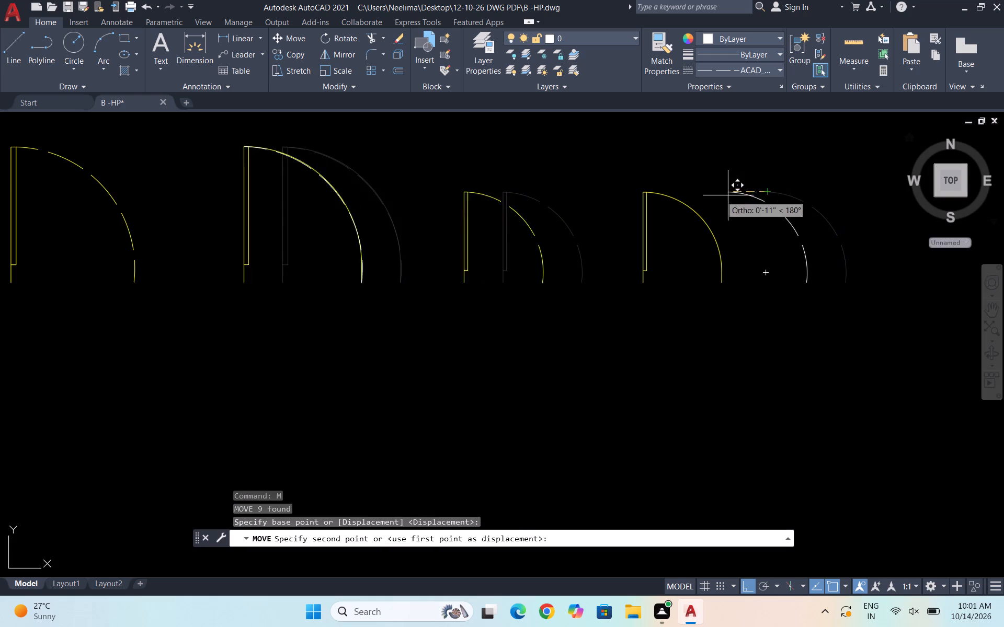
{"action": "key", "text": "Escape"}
Move the separate dashed arc back onto the outer top corner of the original 2' door leaf.
{"action": "left_click_drag", "start_coordinate": [866, 293], "coordinate": [854, 276]}
{"action": "left_click", "coordinate": [777, 183]}
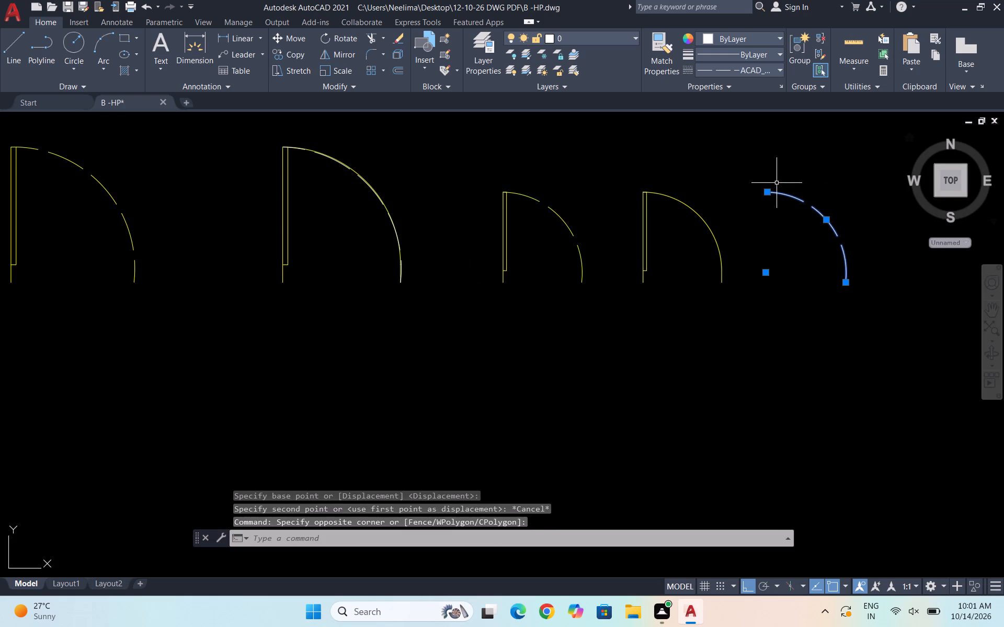
{"action": "key", "text": "m"}
{"action": "key", "text": "Return"}
{"action": "left_click", "coordinate": [769, 193]}
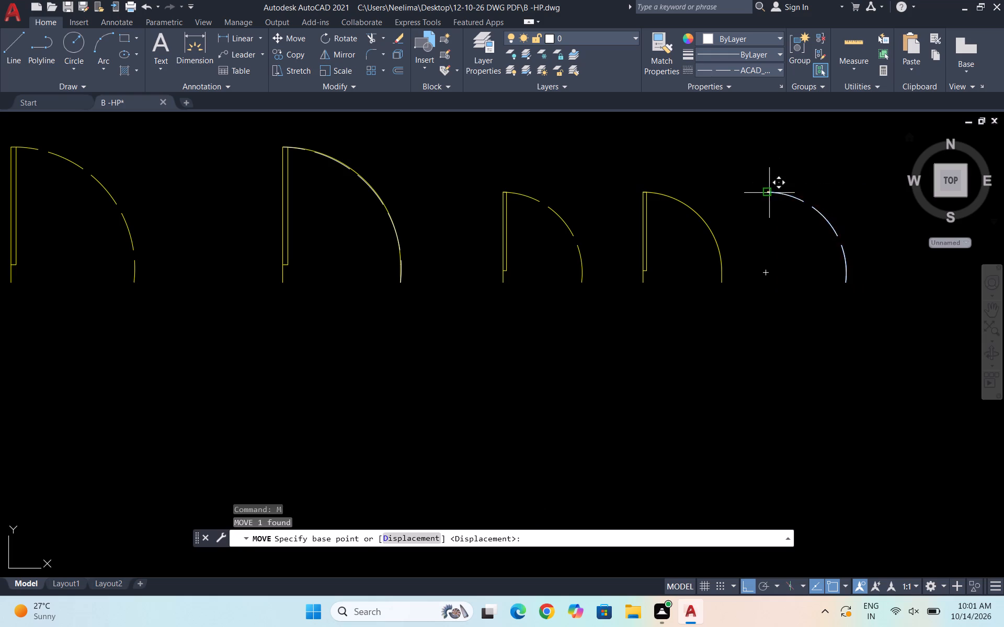
{"action": "left_click", "coordinate": [642, 191]}
{"action": "key", "text": "Escape"}
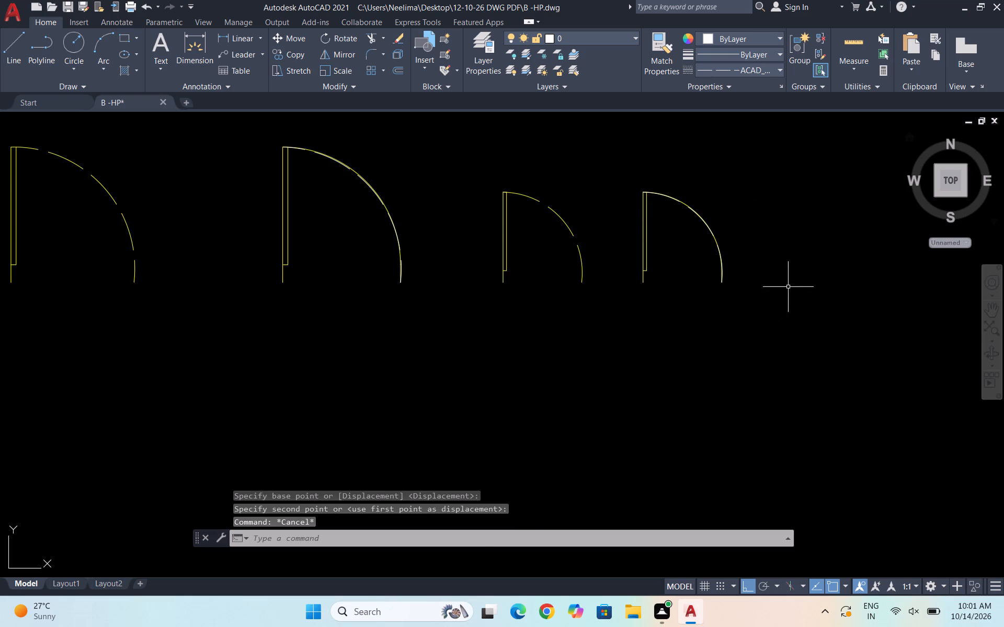
Move the solid-swing 3' and 2' doors together horizontally to the right, past the dashed-swing 2' door.
{"action": "left_click_drag", "start_coordinate": [786, 317], "coordinate": [777, 317]}
{"action": "left_click", "coordinate": [616, 165]}
{"action": "left_click_drag", "start_coordinate": [428, 342], "coordinate": [425, 330]}
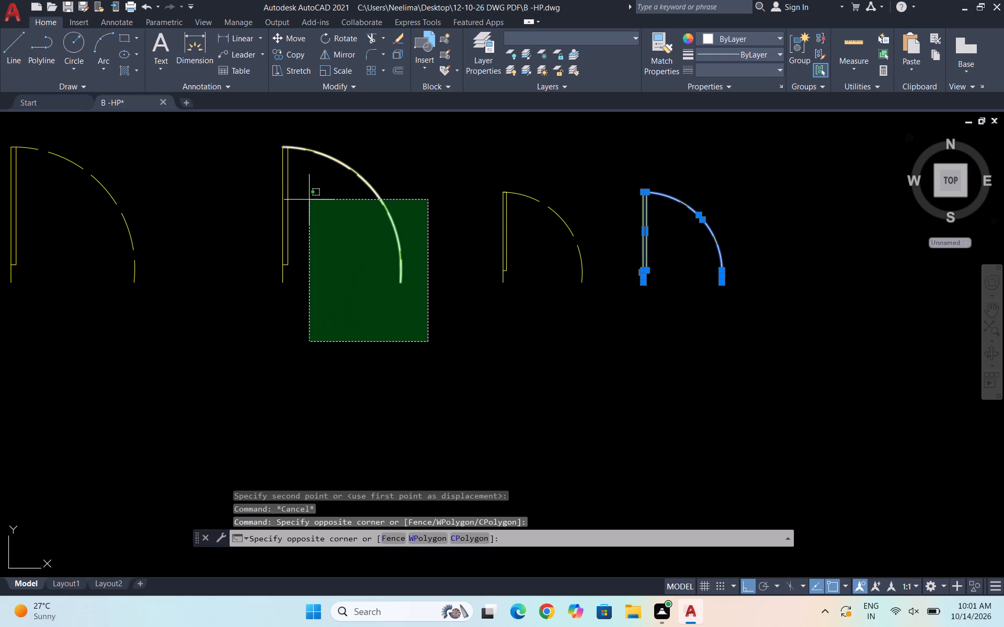
{"action": "left_click", "coordinate": [250, 136]}
{"action": "key", "text": "m"}
{"action": "key", "text": "Return"}
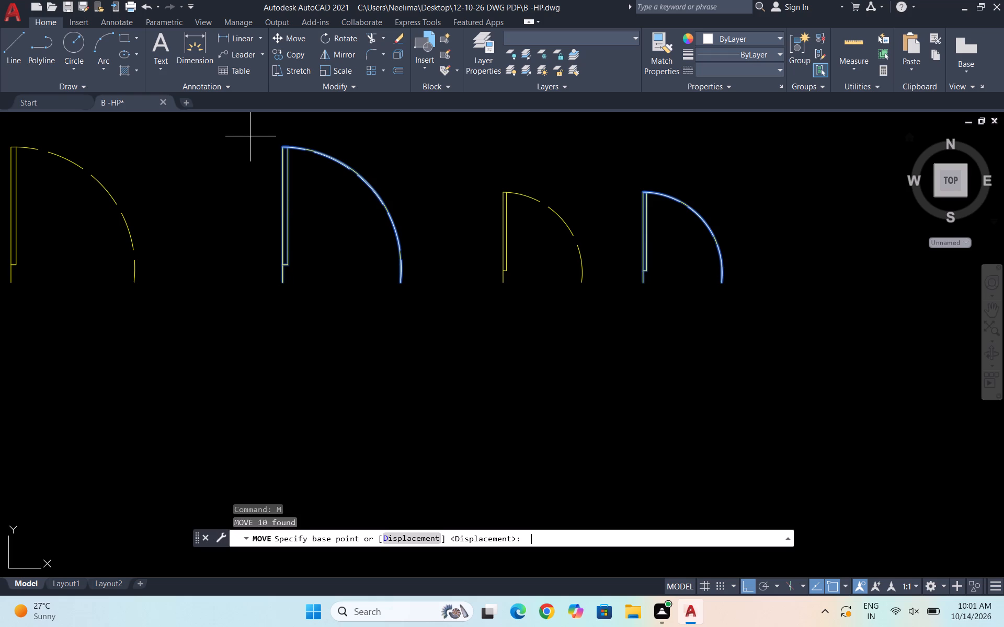
{"action": "left_click", "coordinate": [257, 142]}
{"action": "scroll", "coordinate": [200, 195], "scroll_direction": "down", "scroll_amount": 2}
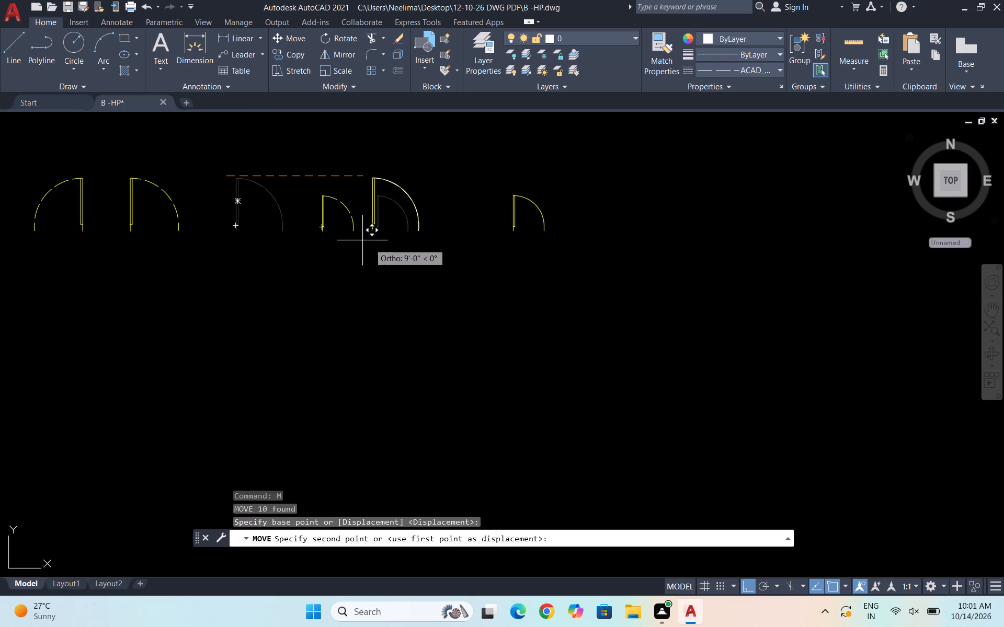
{"action": "left_click", "coordinate": [429, 262]}
{"action": "key", "text": "Escape"}
Move the dashed-swing 2' door horizontally about 2'-10" to the left, closer to the dashed-swing 3' doors.
{"action": "left_click", "coordinate": [393, 258]}
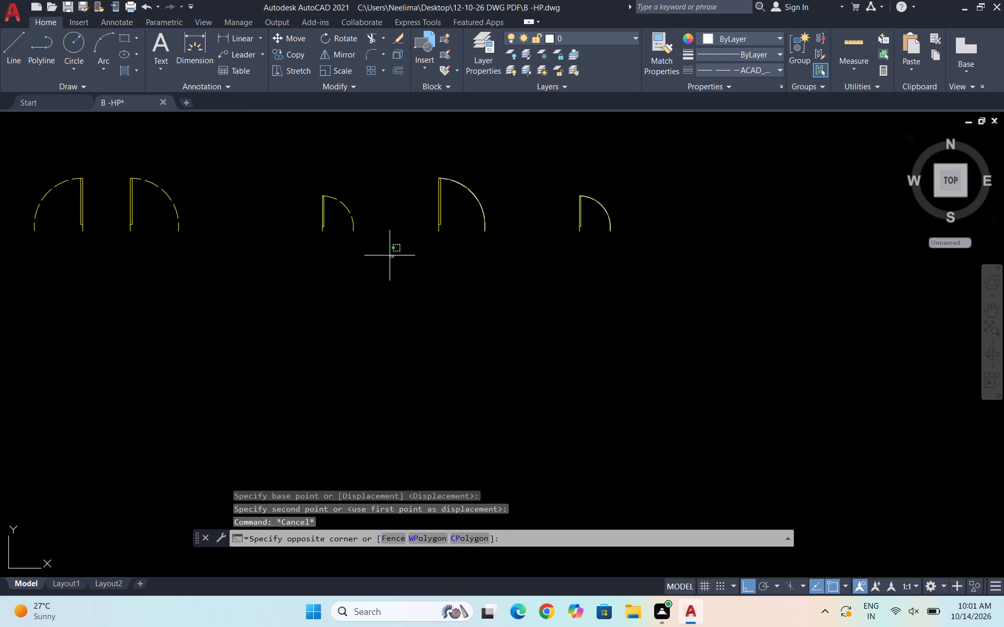
{"action": "left_click", "coordinate": [290, 175]}
{"action": "key", "text": "m"}
{"action": "key", "text": "Return"}
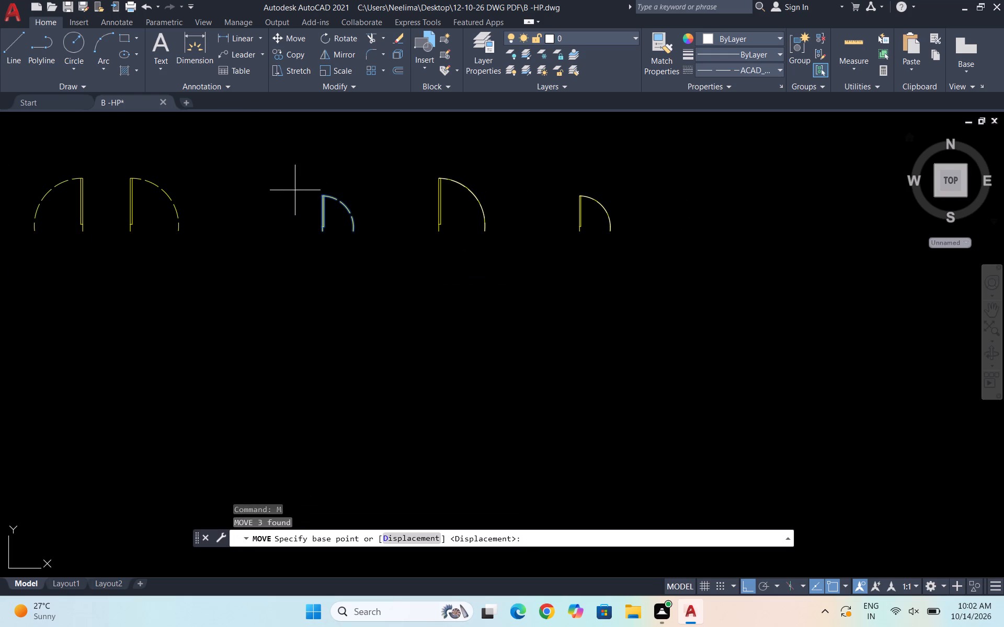
{"action": "left_click", "coordinate": [325, 216]}
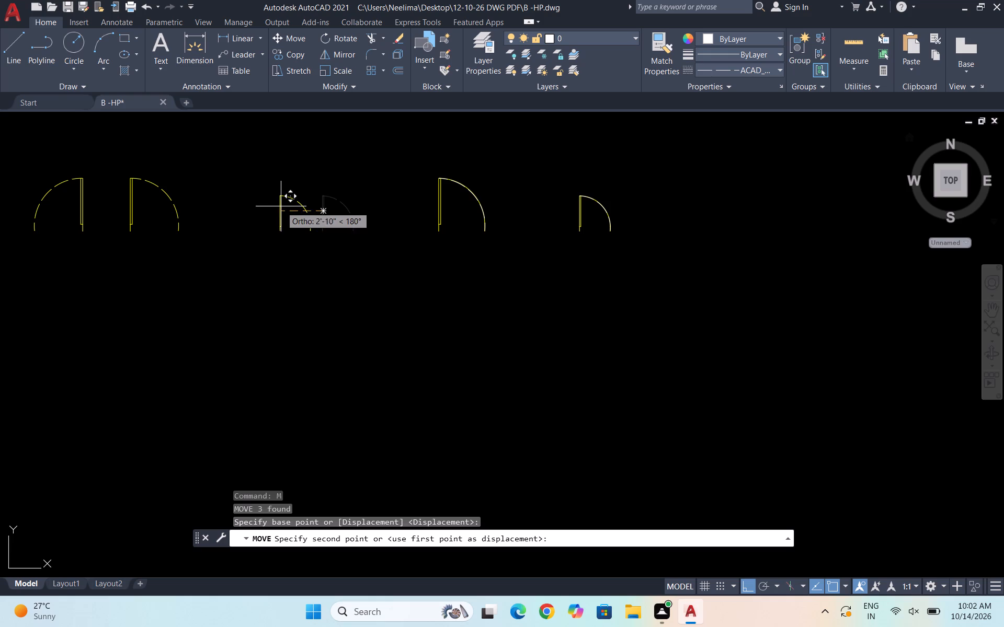
{"action": "left_click", "coordinate": [281, 206]}
{"action": "key", "text": "Escape"}
Mirror the dashed-swing 2' door about a vertical line on its hinge side, keeping the original.
{"action": "left_click_drag", "start_coordinate": [327, 266], "coordinate": [322, 249]}
{"action": "left_click", "coordinate": [256, 172]}
{"action": "type", "text": "MI"}
{"action": "key", "text": "Return"}
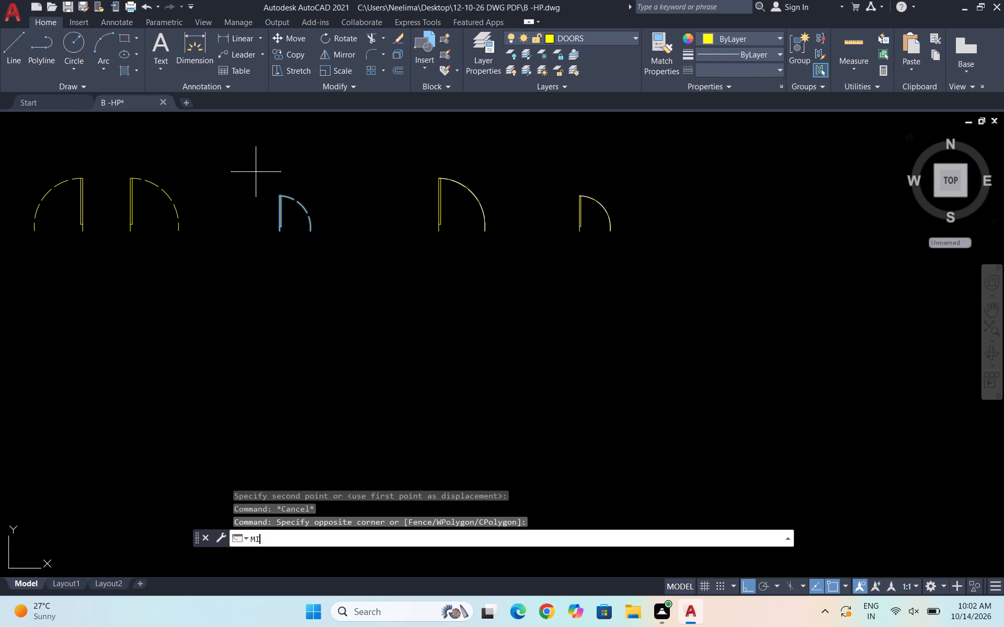
{"action": "left_click_drag", "start_coordinate": [260, 256], "coordinate": [260, 249]}
{"action": "left_click", "coordinate": [258, 148]}
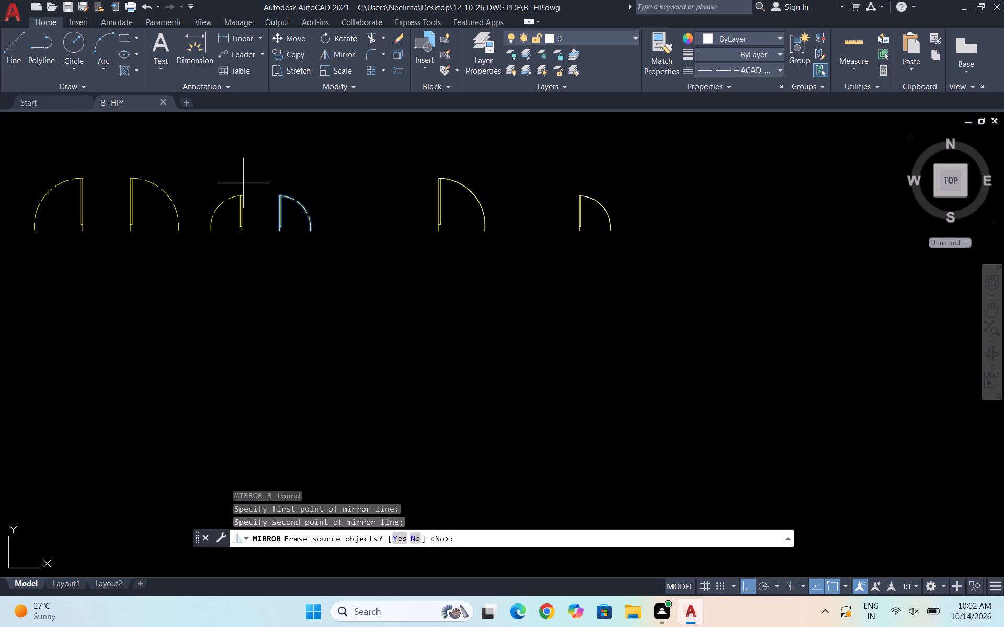
{"action": "key", "text": "space"}
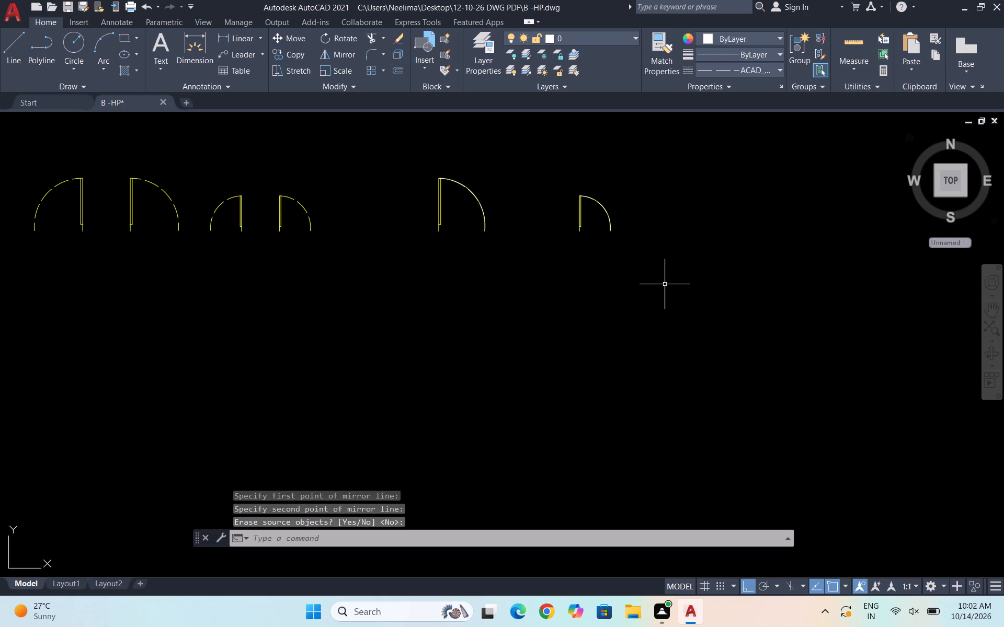
Move the solid-swing 3' and 2' doors together to the left and slightly up, nearer the dashed-swing 2' doors.
{"action": "left_click_drag", "start_coordinate": [634, 285], "coordinate": [622, 285]}
{"action": "left_click", "coordinate": [389, 152]}
{"action": "key", "text": "m"}
{"action": "key", "text": "Return"}
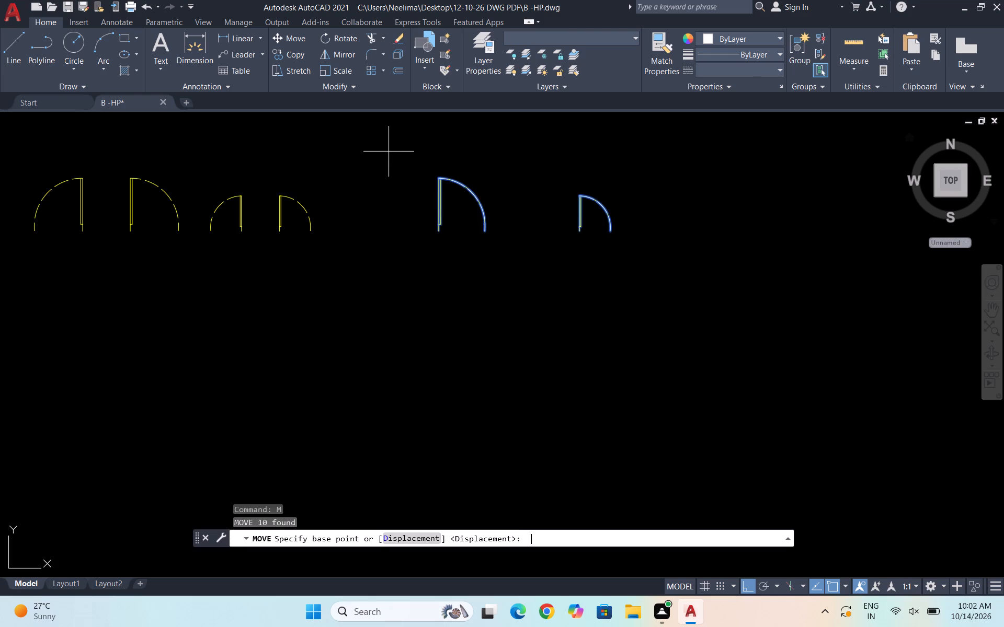
{"action": "left_click", "coordinate": [508, 212]}
{"action": "left_click", "coordinate": [460, 188]}
{"action": "key", "text": "Escape"}
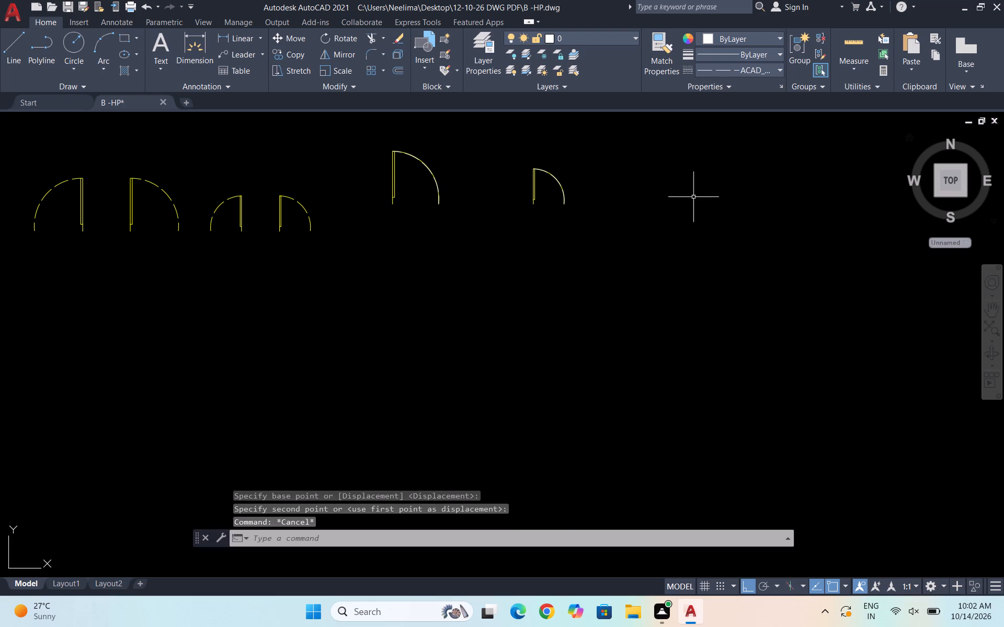
Copy the right-swinging dashed 3' door straight down into a second row beneath the original.
{"action": "scroll", "coordinate": [708, 207], "scroll_direction": "down", "scroll_amount": 1}
{"action": "scroll", "coordinate": [653, 218], "scroll_direction": "down", "scroll_amount": 1}
{"action": "scroll", "coordinate": [419, 196], "scroll_direction": "up", "scroll_amount": 1}
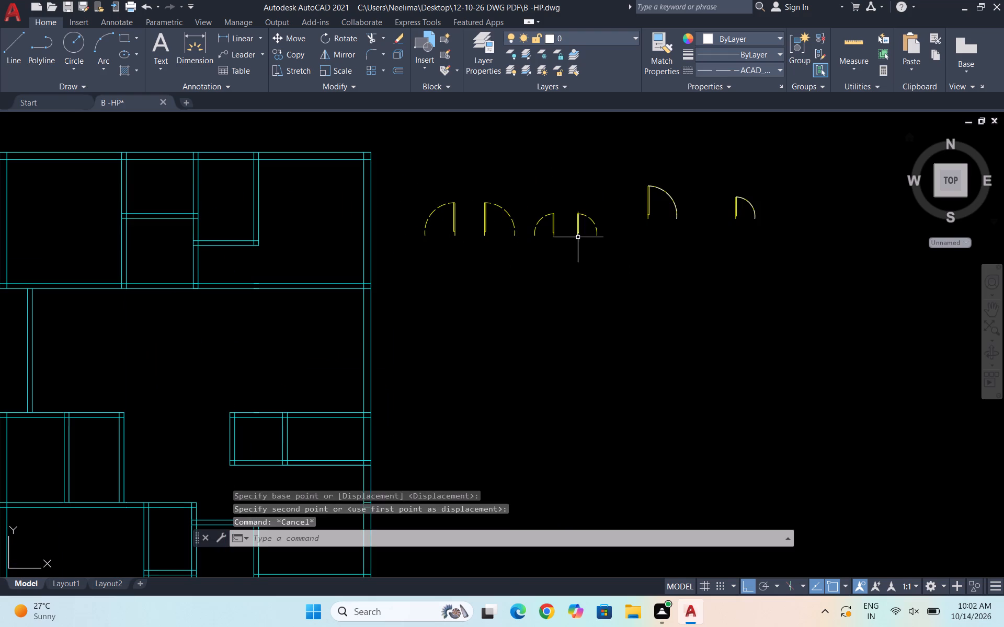
{"action": "scroll", "coordinate": [444, 226], "scroll_direction": "up", "scroll_amount": 1}
{"action": "left_click", "coordinate": [569, 276]}
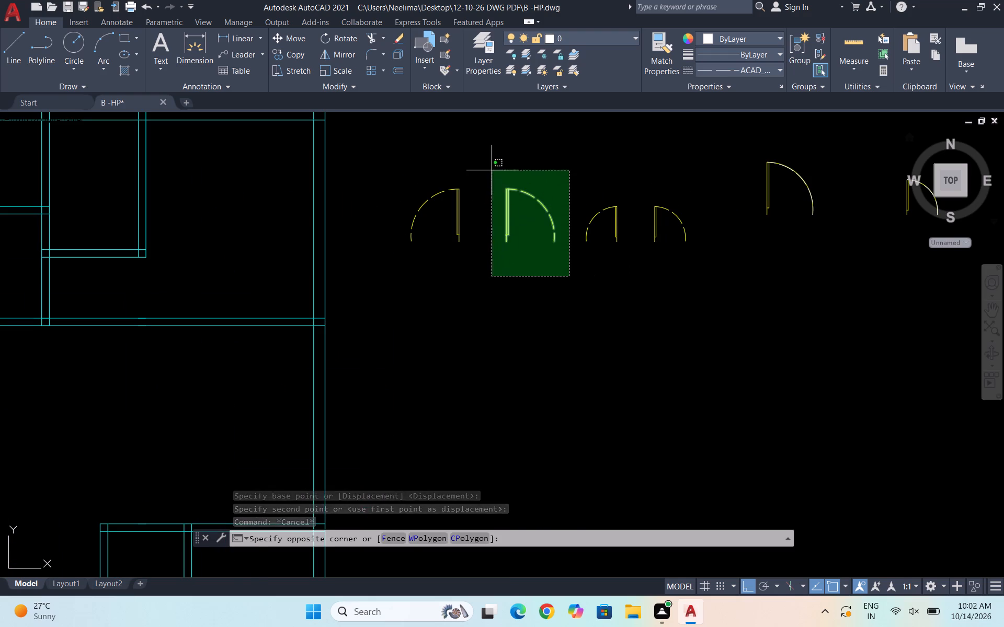
{"action": "left_click", "coordinate": [492, 170]}
{"action": "type", "text": "CO"}
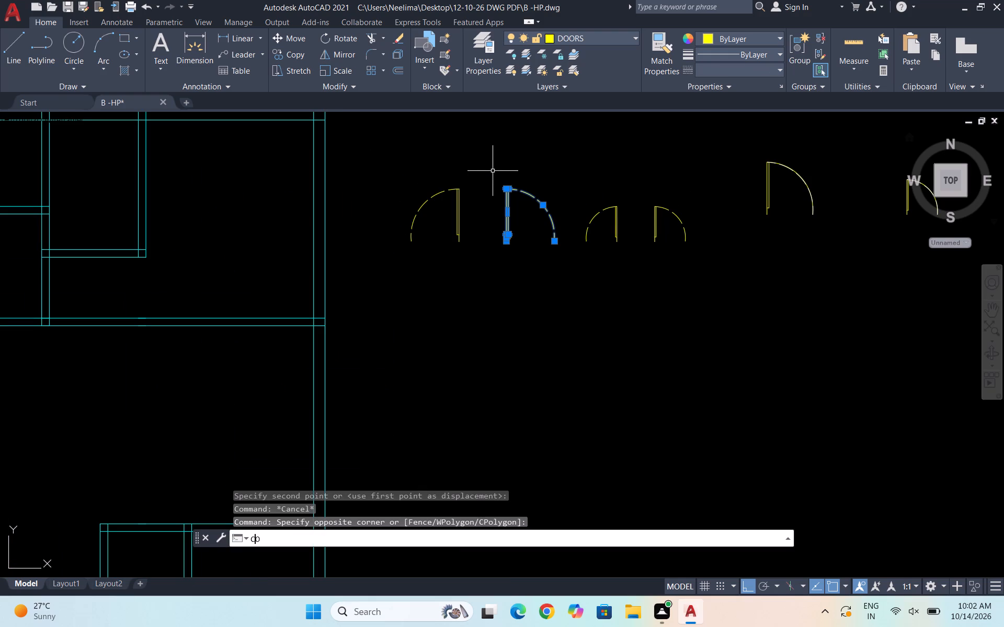
{"action": "key", "text": "Return"}
{"action": "left_click", "coordinate": [509, 187]}
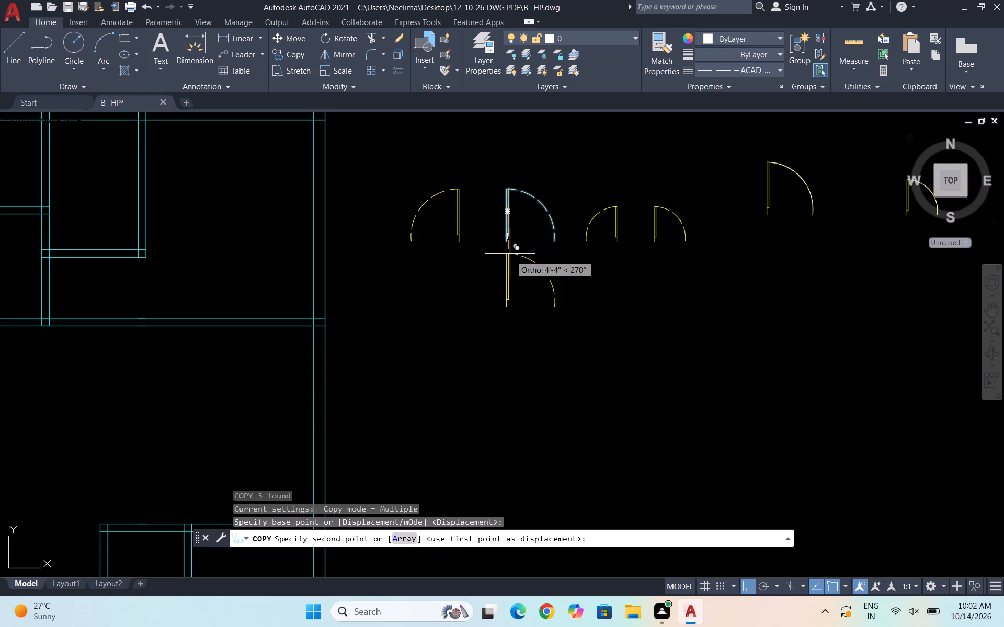
{"action": "left_click", "coordinate": [512, 302]}
{"action": "key", "text": "Escape"}
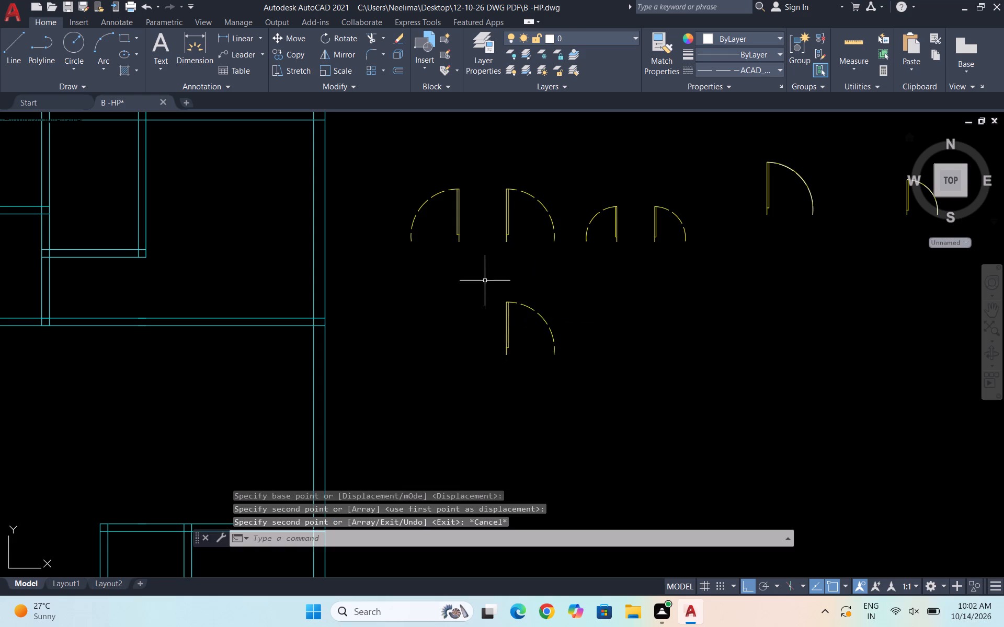
Copy the mirrored, left-swinging dashed 3' door straight down about 7'-3", beside the other copy.
{"action": "left_click_drag", "start_coordinate": [484, 276], "coordinate": [476, 264]}
{"action": "left_click", "coordinate": [382, 156]}
{"action": "type", "text": "CO"}
{"action": "key", "text": "Return"}
{"action": "left_click", "coordinate": [461, 188]}
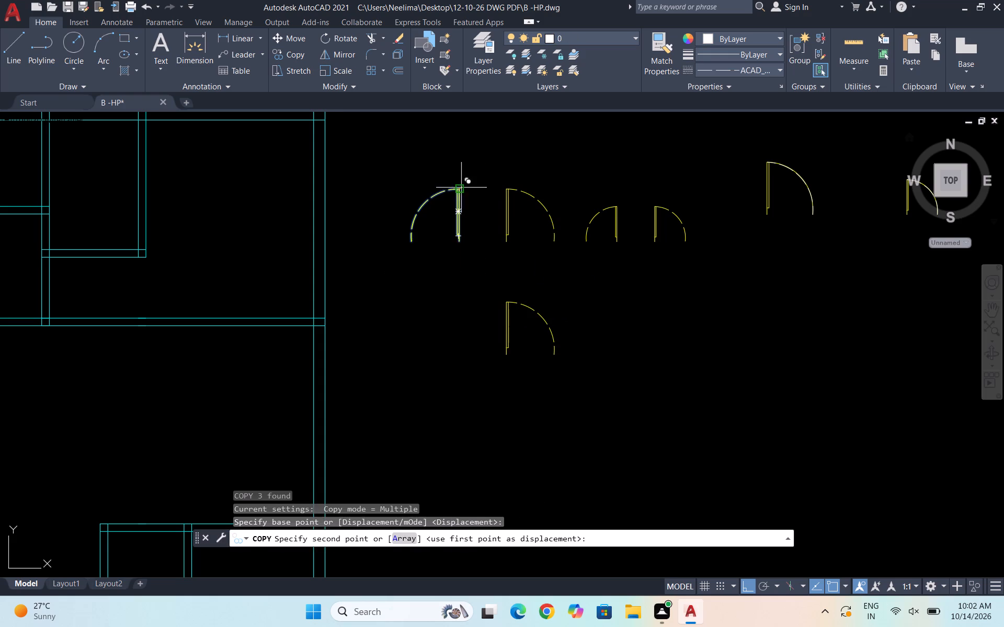
{"action": "left_click", "coordinate": [437, 299]}
{"action": "key", "text": "Escape"}
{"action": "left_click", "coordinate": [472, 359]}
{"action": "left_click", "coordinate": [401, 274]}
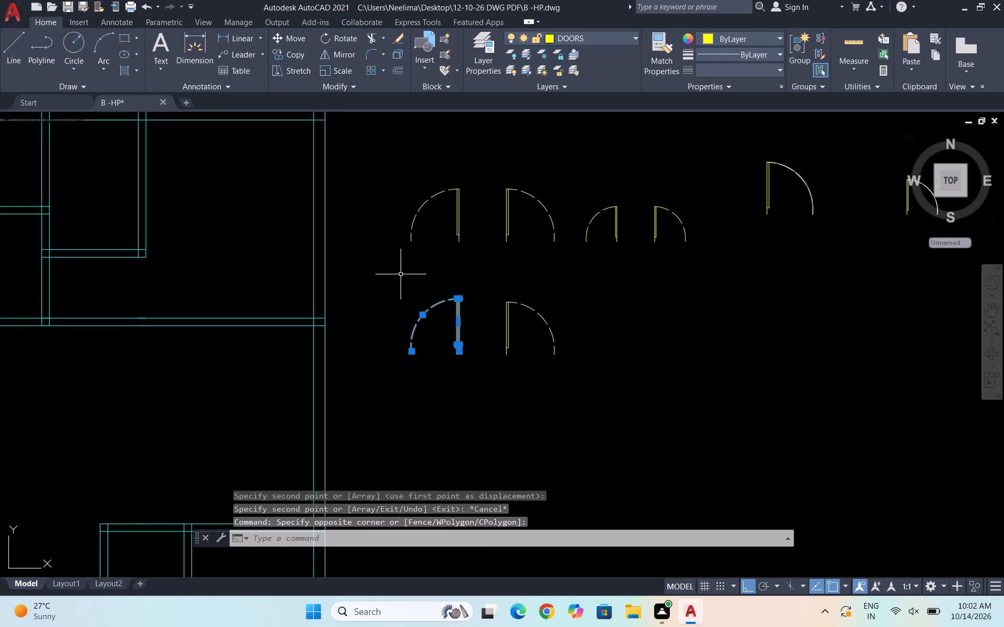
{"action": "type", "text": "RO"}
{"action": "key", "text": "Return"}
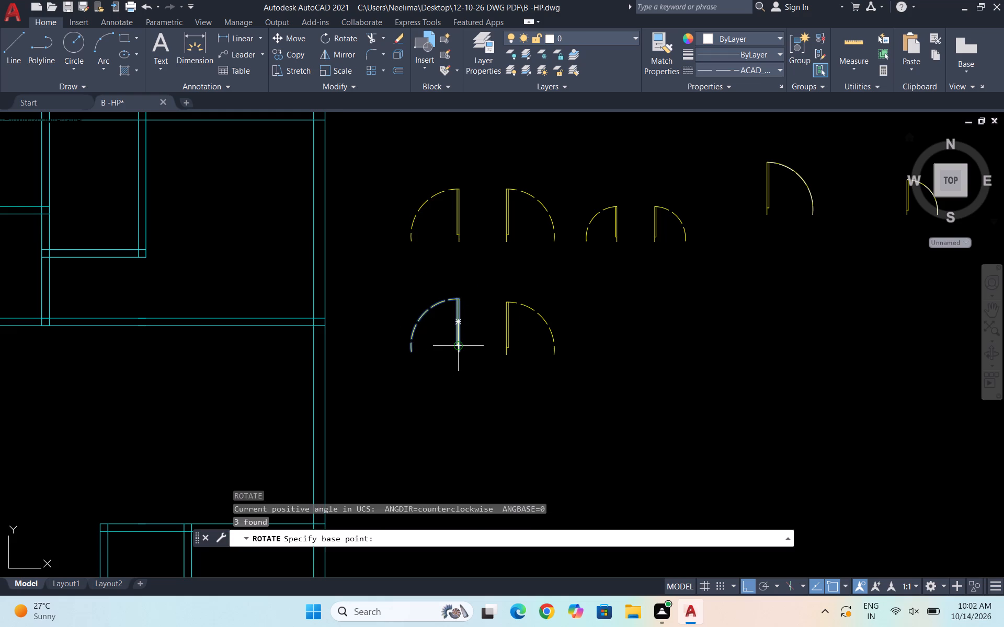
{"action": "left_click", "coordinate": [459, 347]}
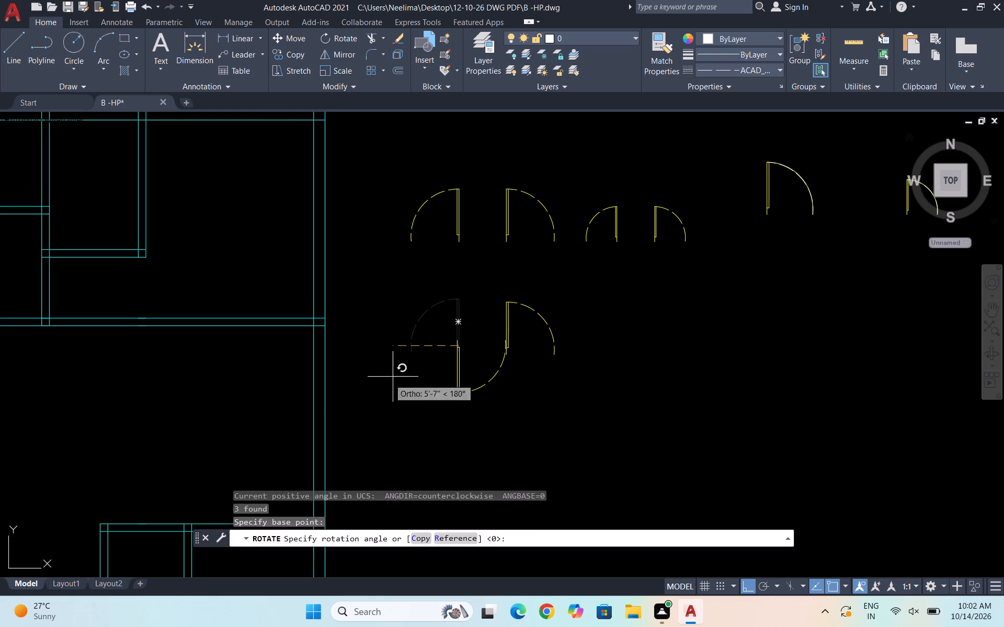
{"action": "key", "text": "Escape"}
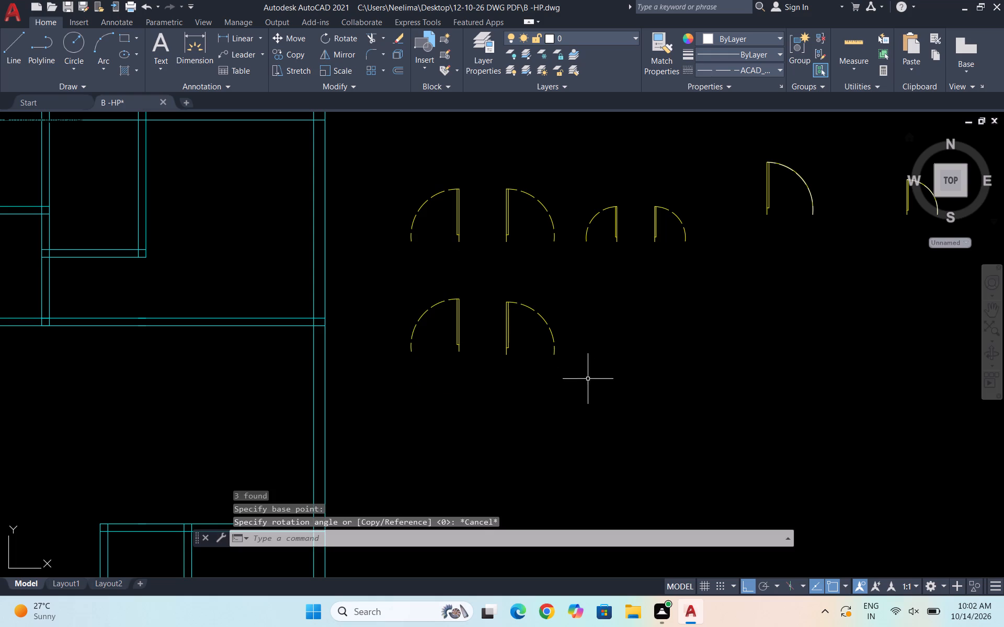
Move the lower right-swinging 3' door copy to the right and slightly down, away from the mirrored copy.
{"action": "left_click_drag", "start_coordinate": [591, 382], "coordinate": [585, 381]}
{"action": "left_click", "coordinate": [495, 265]}
{"action": "key", "text": "m"}
{"action": "key", "text": "Return"}
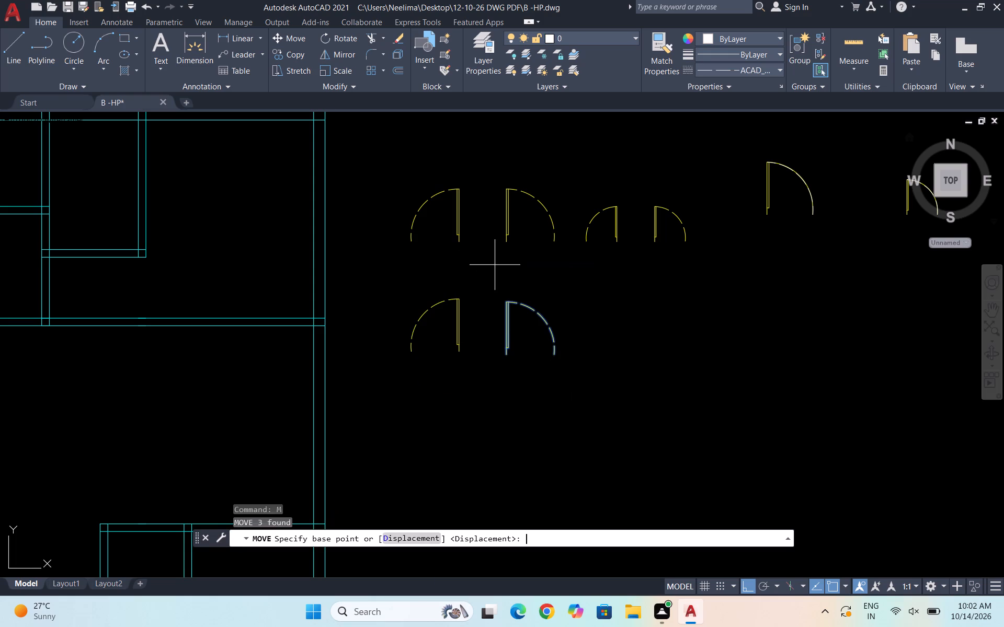
{"action": "left_click", "coordinate": [505, 300]}
{"action": "left_click", "coordinate": [542, 305]}
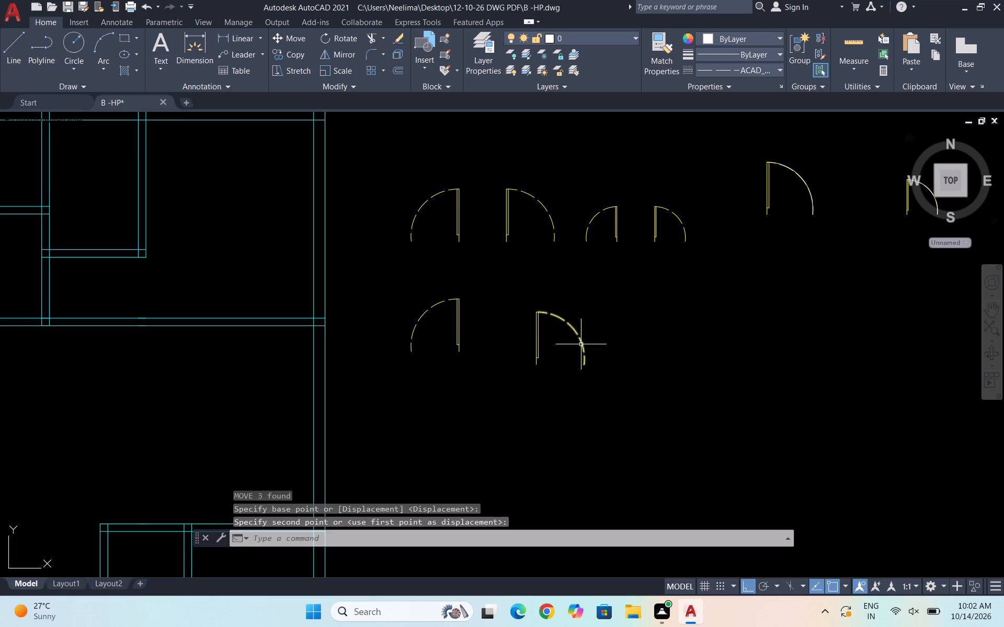
Rotate the lower right-swinging 3' door copy 180° about its bottom jamb corner.
{"action": "left_click_drag", "start_coordinate": [597, 395], "coordinate": [598, 387]}
{"action": "left_click", "coordinate": [514, 290]}
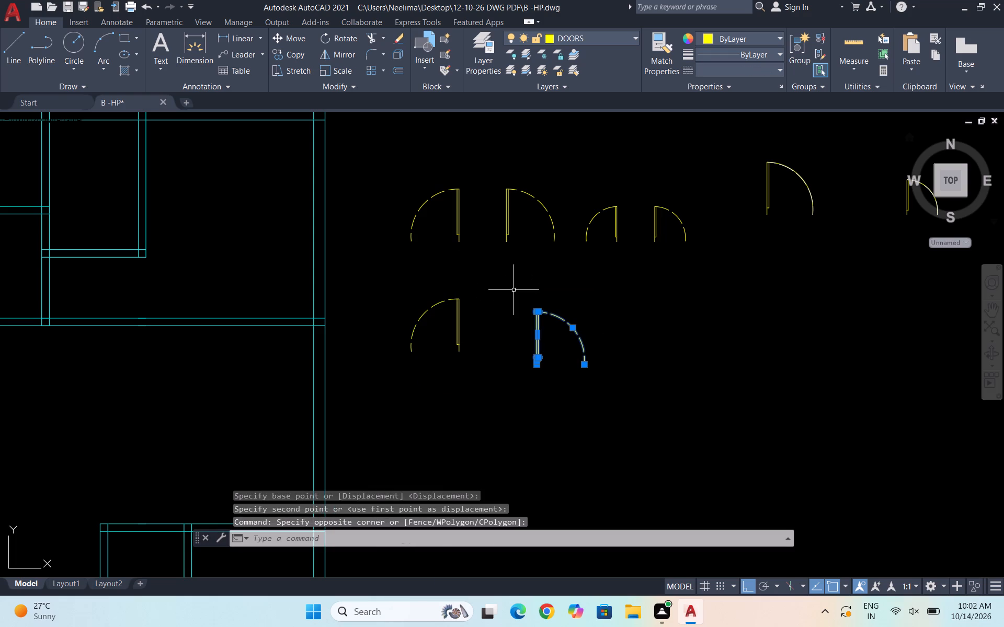
{"action": "type", "text": "RO"}
{"action": "key", "text": "Return"}
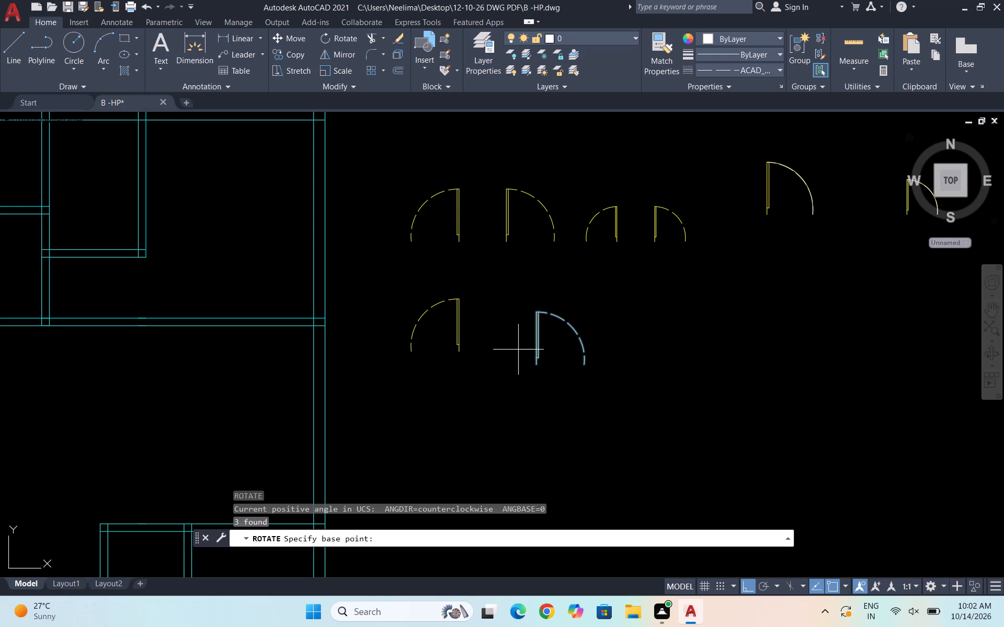
{"action": "left_click", "coordinate": [538, 366]}
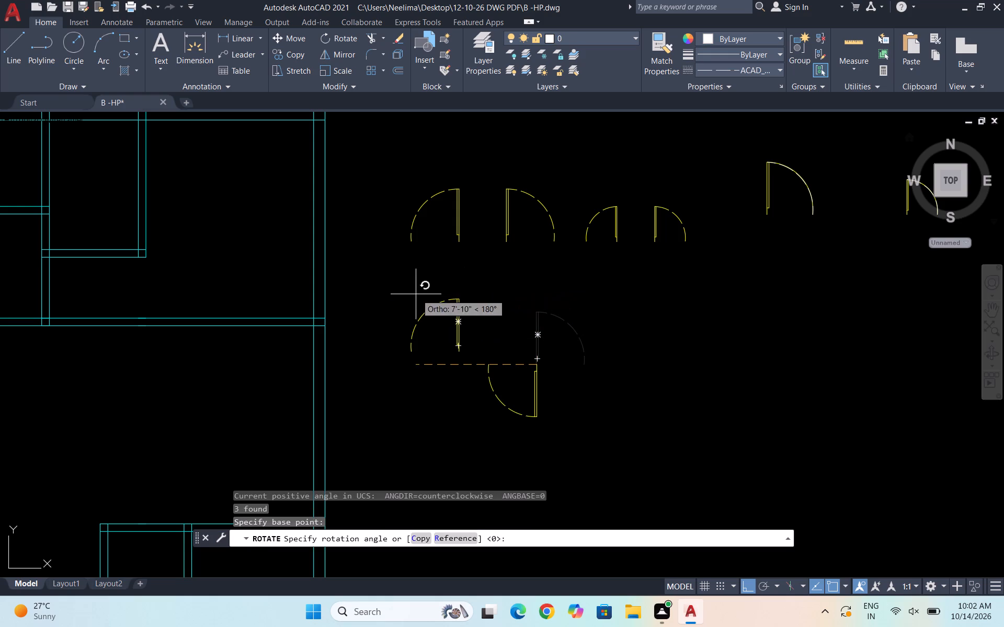
{"action": "left_click", "coordinate": [397, 297]}
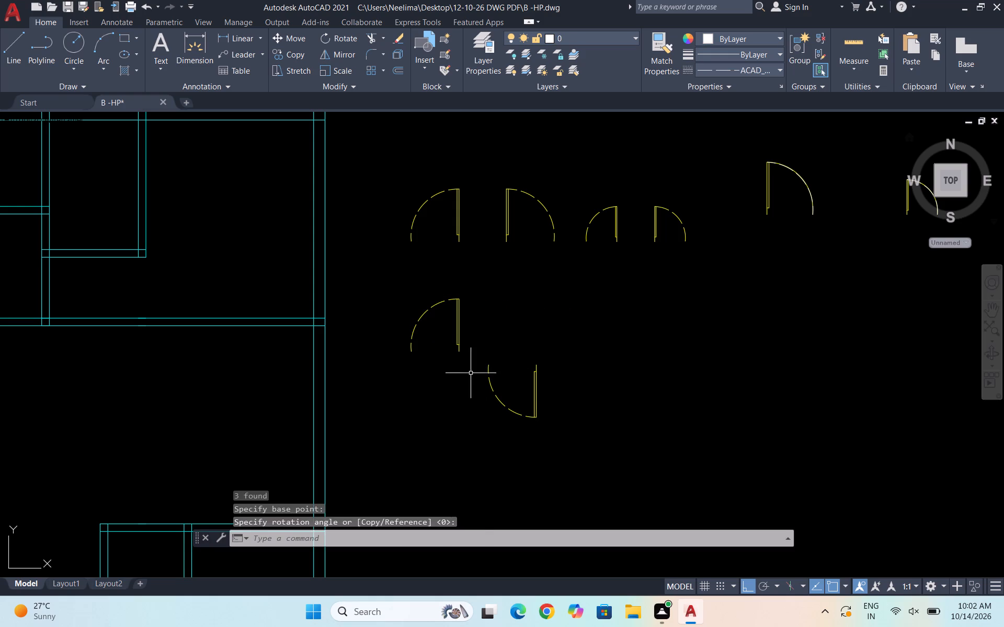
Rotate the lower mirrored 3' door copy 90° counterclockwise about its bottom jamb corner.
{"action": "left_click", "coordinate": [471, 371]}
{"action": "left_click", "coordinate": [386, 294]}
{"action": "type", "text": "RO"}
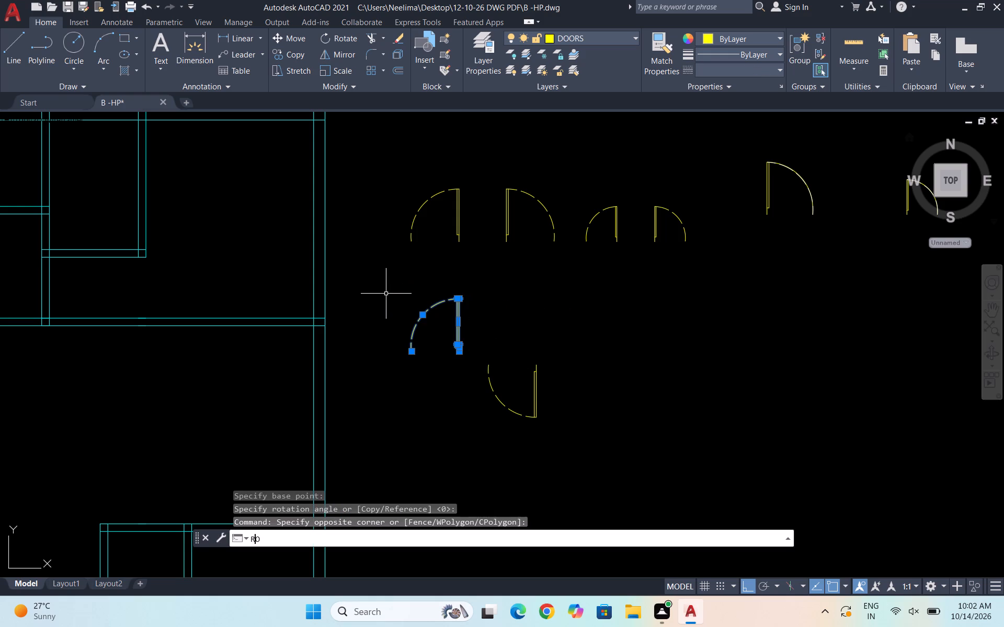
{"action": "key", "text": "Return"}
{"action": "left_click", "coordinate": [462, 352]}
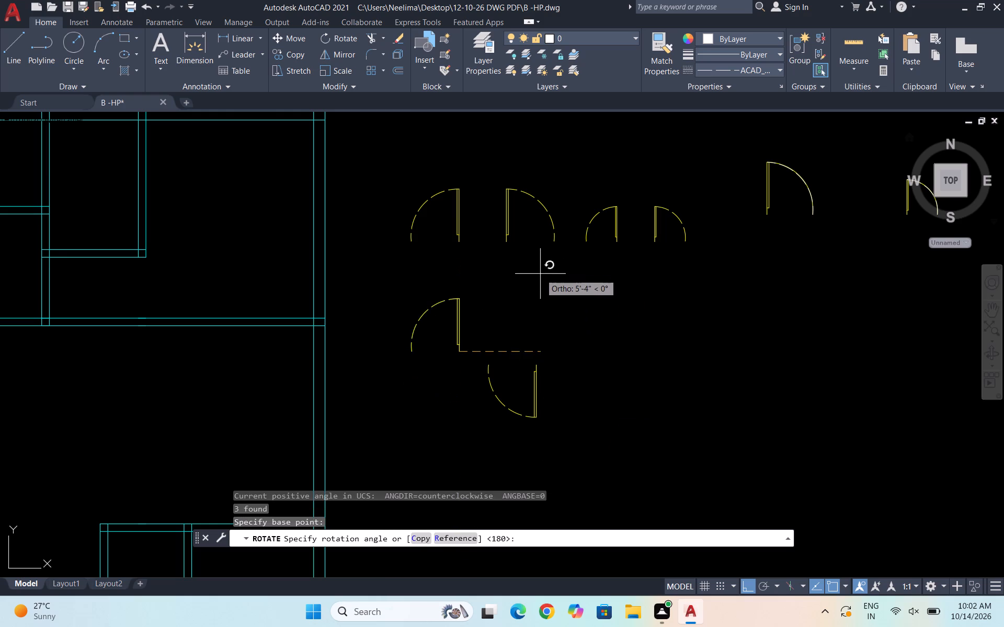
{"action": "left_click", "coordinate": [492, 258]}
Rotate the upside-down 3' door copy a further 90° counterclockwise about its jamb end, so its leaf points right.
{"action": "left_click", "coordinate": [568, 425]}
{"action": "left_click", "coordinate": [483, 339]}
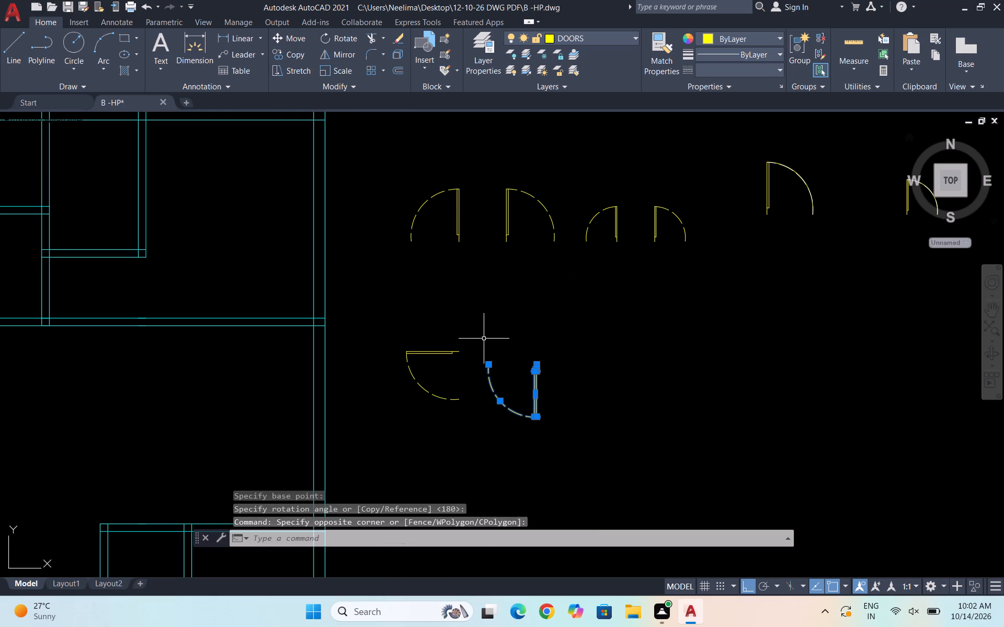
{"action": "type", "text": "RO"}
{"action": "key", "text": "Return"}
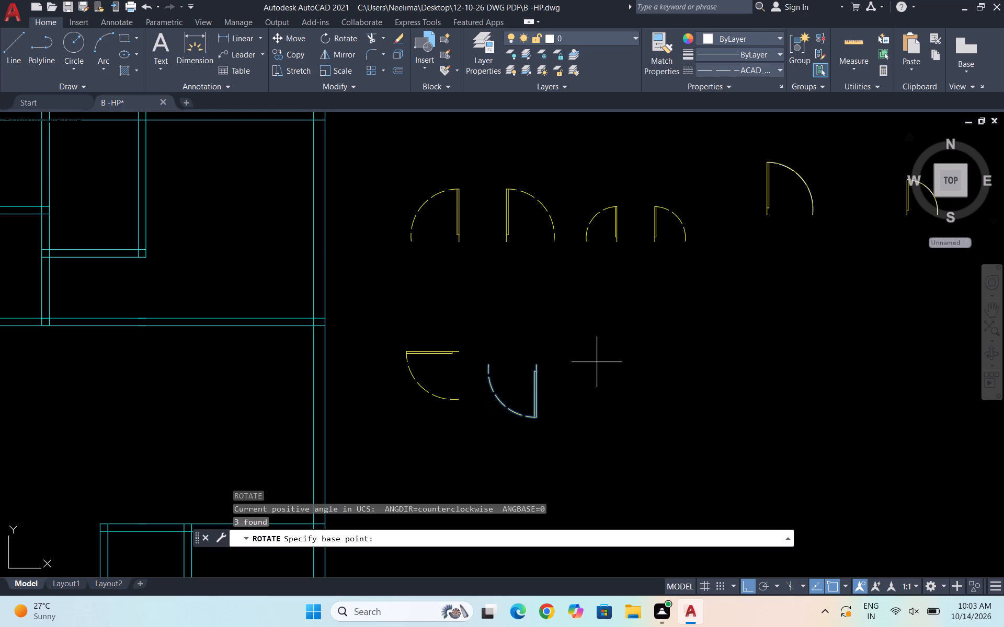
{"action": "left_click", "coordinate": [535, 367]}
{"action": "left_click", "coordinate": [508, 326]}
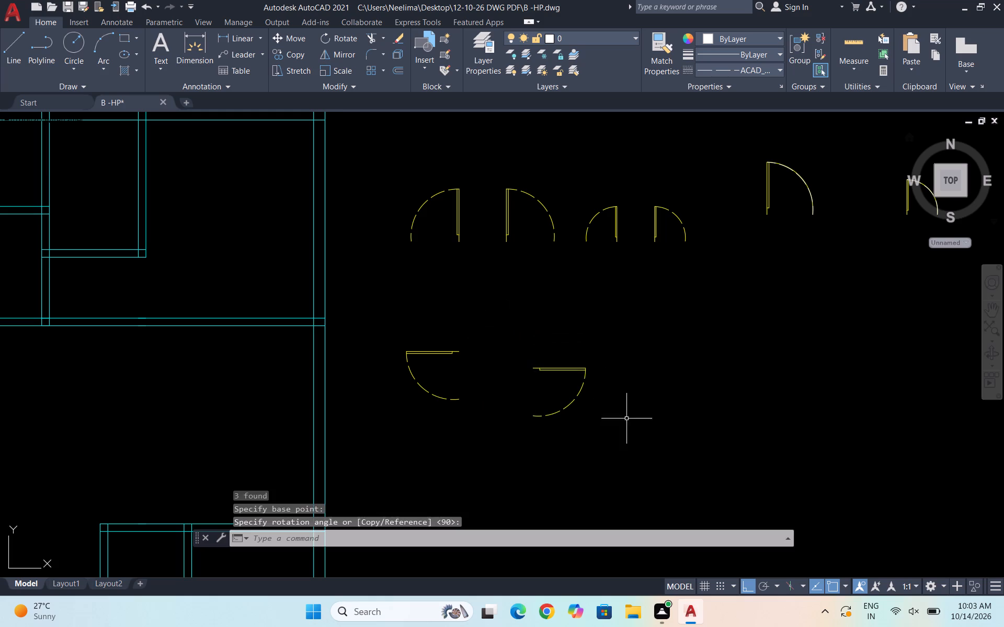
Move the horizontal 3' door whose leaf points right straight up about 5'-4", below the upper door row.
{"action": "left_click", "coordinate": [614, 438]}
{"action": "left_click", "coordinate": [514, 333]}
{"action": "key", "text": "m"}
{"action": "key", "text": "Return"}
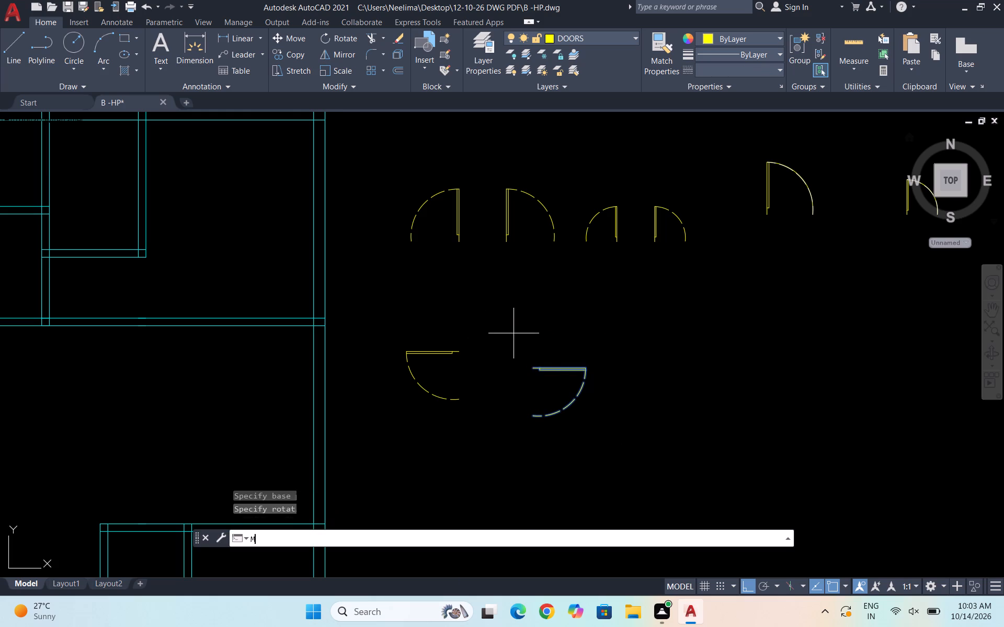
{"action": "left_click", "coordinate": [543, 374]}
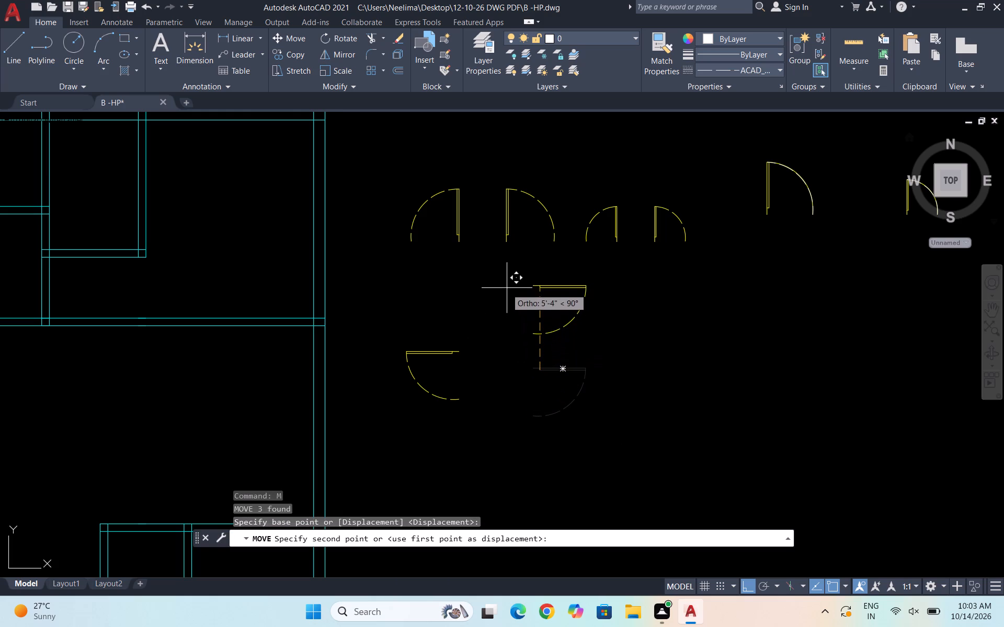
{"action": "left_click", "coordinate": [507, 288]}
Move the horizontal 3' door whose leaf points left straight up, roughly level with the other rotated 3' door.
{"action": "left_click_drag", "start_coordinate": [467, 423], "coordinate": [455, 403]}
{"action": "left_click", "coordinate": [400, 327]}
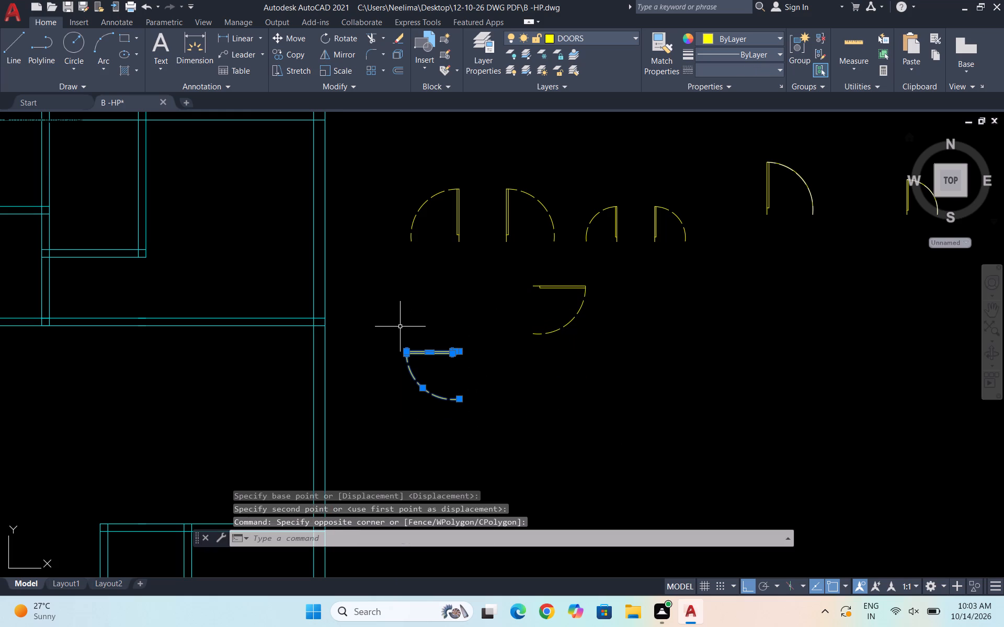
{"action": "key", "text": "m"}
{"action": "key", "text": "Return"}
{"action": "left_click", "coordinate": [429, 360]}
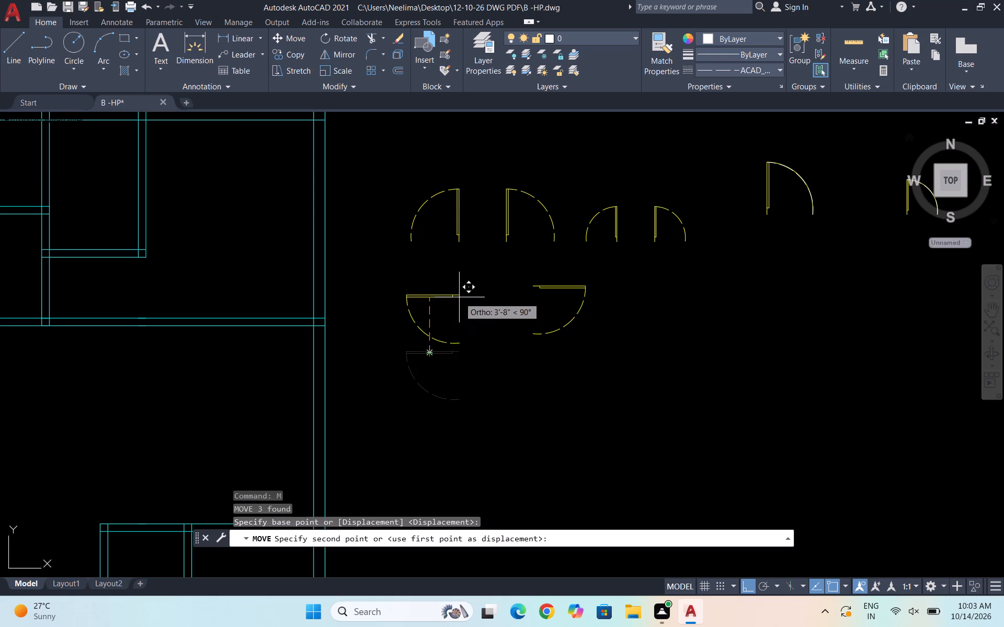
{"action": "left_click", "coordinate": [461, 287]}
{"action": "key", "text": "Escape"}
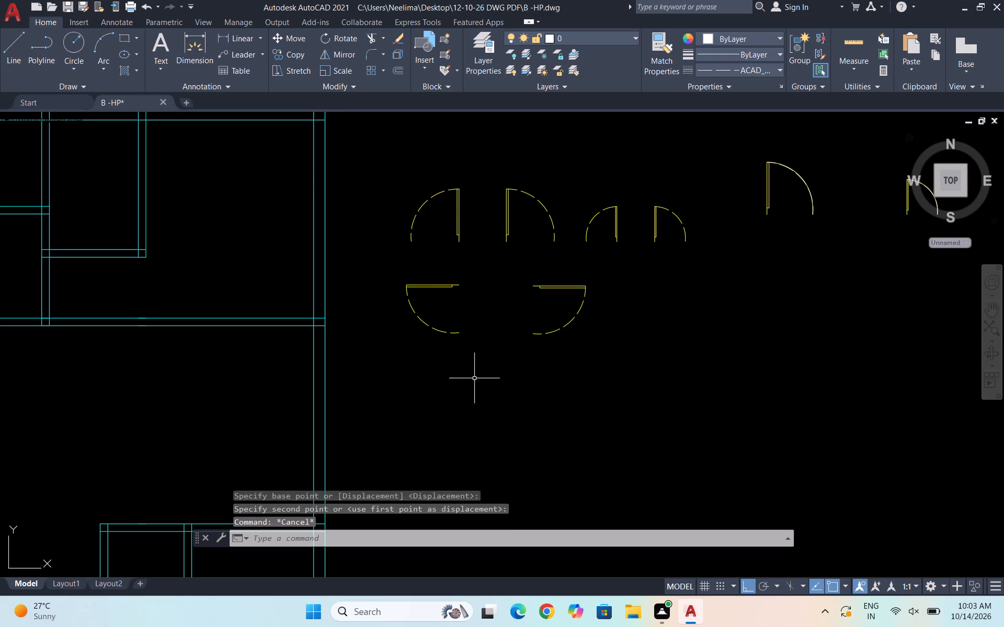
Copy the horizontal 3' door whose leaf points left straight down, clear of the original.
{"action": "left_click_drag", "start_coordinate": [476, 385], "coordinate": [476, 376]}
{"action": "left_click", "coordinate": [378, 254]}
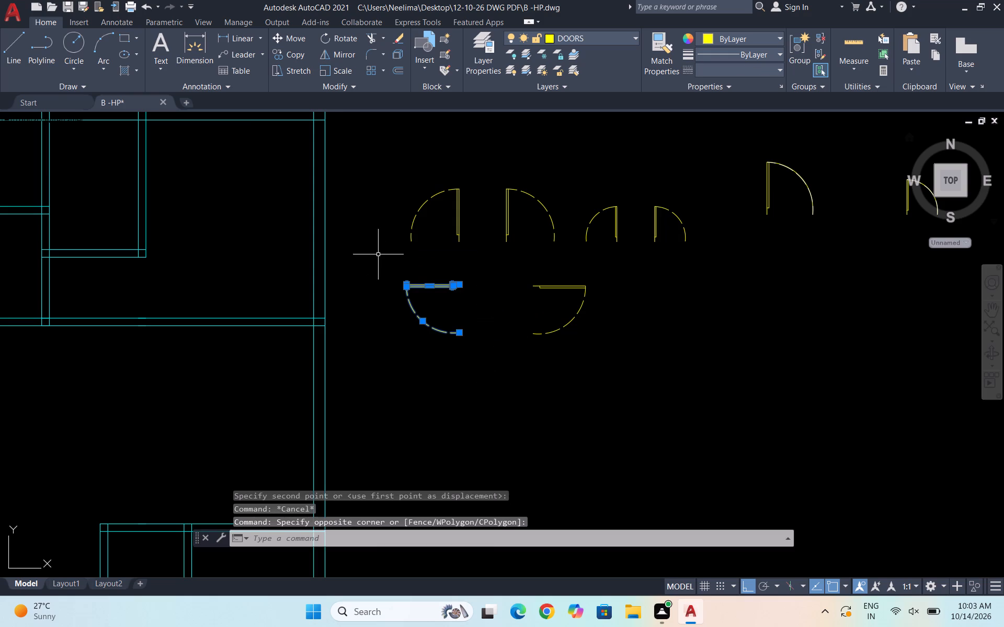
{"action": "type", "text": "CO"}
{"action": "key", "text": "Return"}
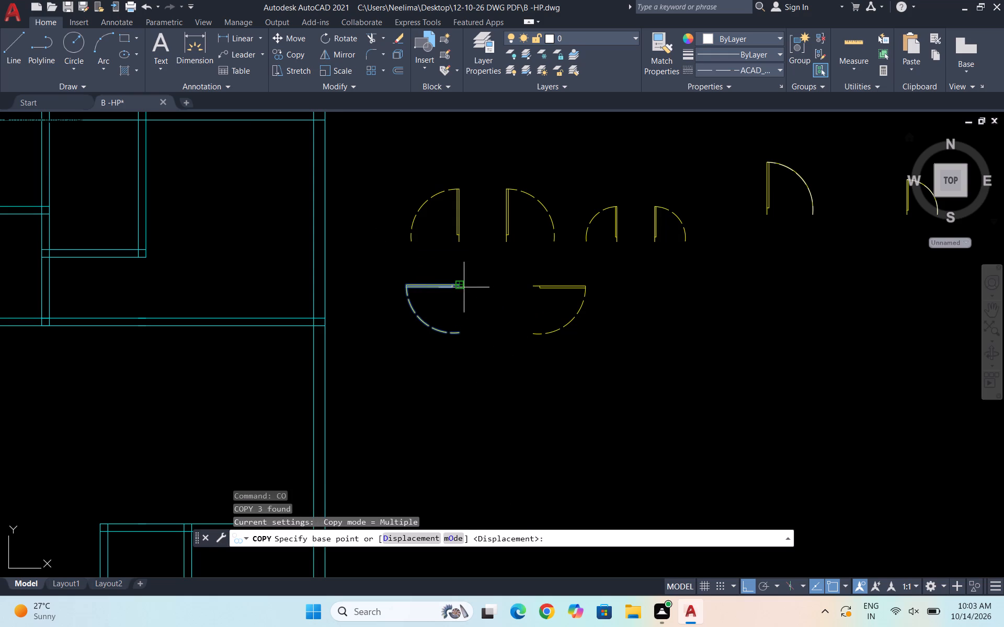
{"action": "left_click", "coordinate": [463, 280]}
{"action": "left_click", "coordinate": [454, 384]}
{"action": "key", "text": "Escape"}
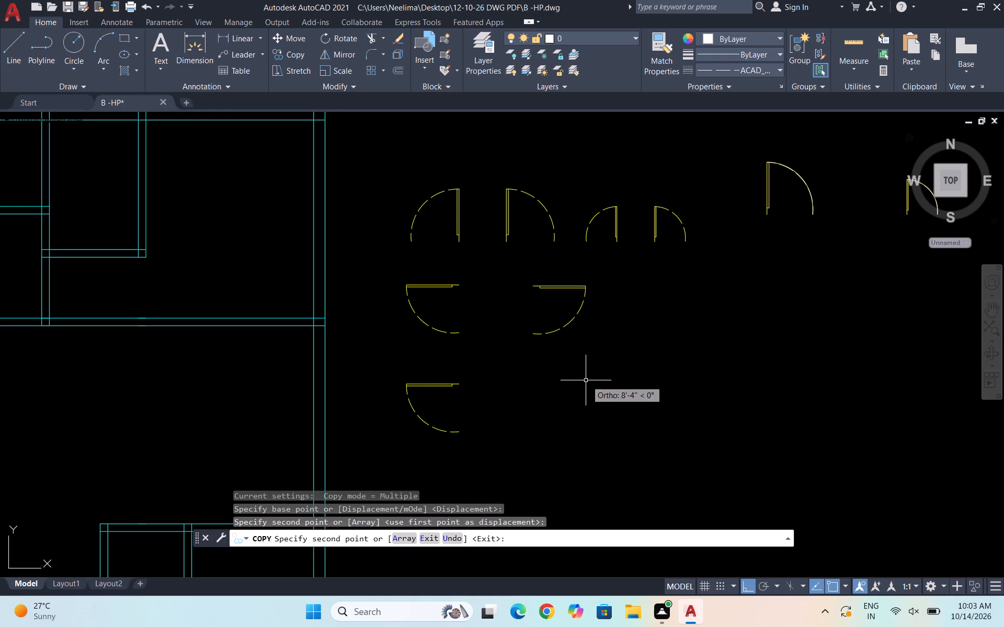
Copy the horizontal 3' door whose leaf points right straight down, roughly level with the other lower copy.
{"action": "left_click_drag", "start_coordinate": [585, 380], "coordinate": [592, 355]}
{"action": "left_click", "coordinate": [510, 271]}
{"action": "type", "text": "CO"}
{"action": "key", "text": "Return"}
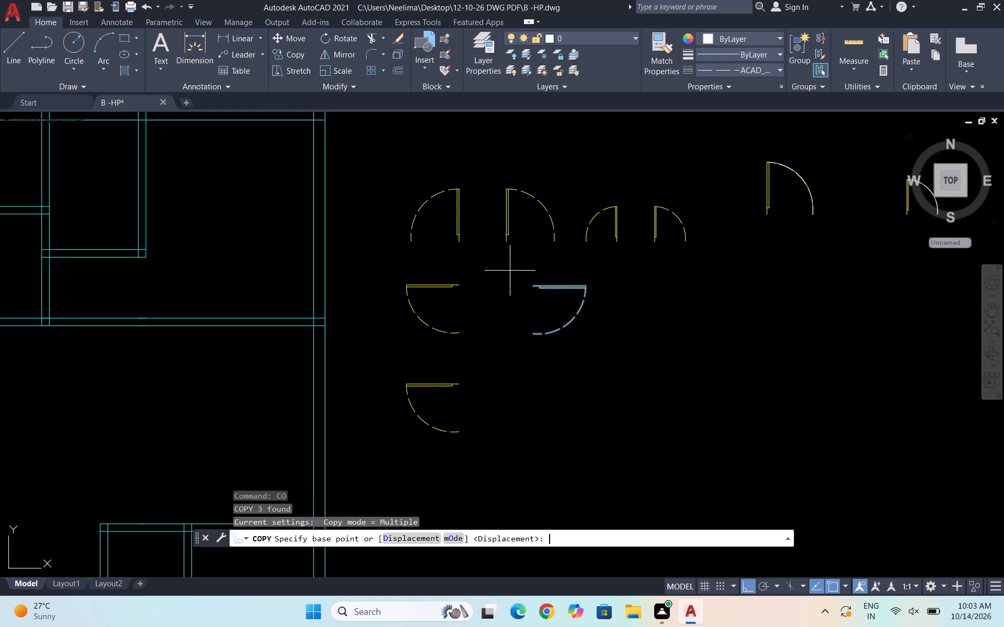
{"action": "left_click", "coordinate": [530, 287]}
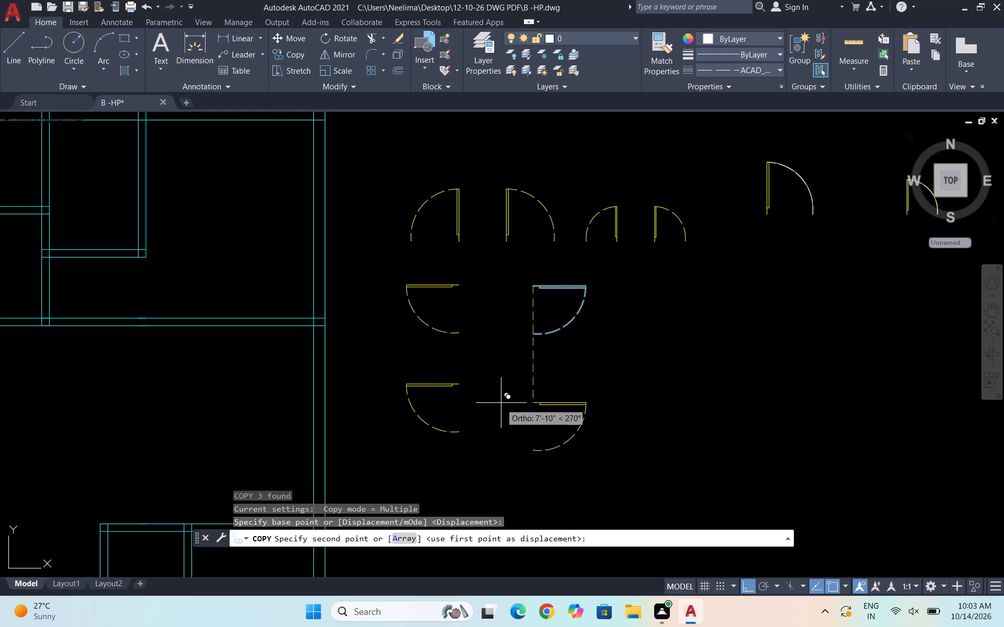
{"action": "left_click", "coordinate": [505, 391]}
{"action": "key", "text": "Escape"}
Rotate the lower 3' door copy whose leaf points left 90° counterclockwise about its jamb end, so its leaf points down.
{"action": "left_click_drag", "start_coordinate": [476, 449], "coordinate": [478, 442]}
{"action": "left_click", "coordinate": [391, 371]}
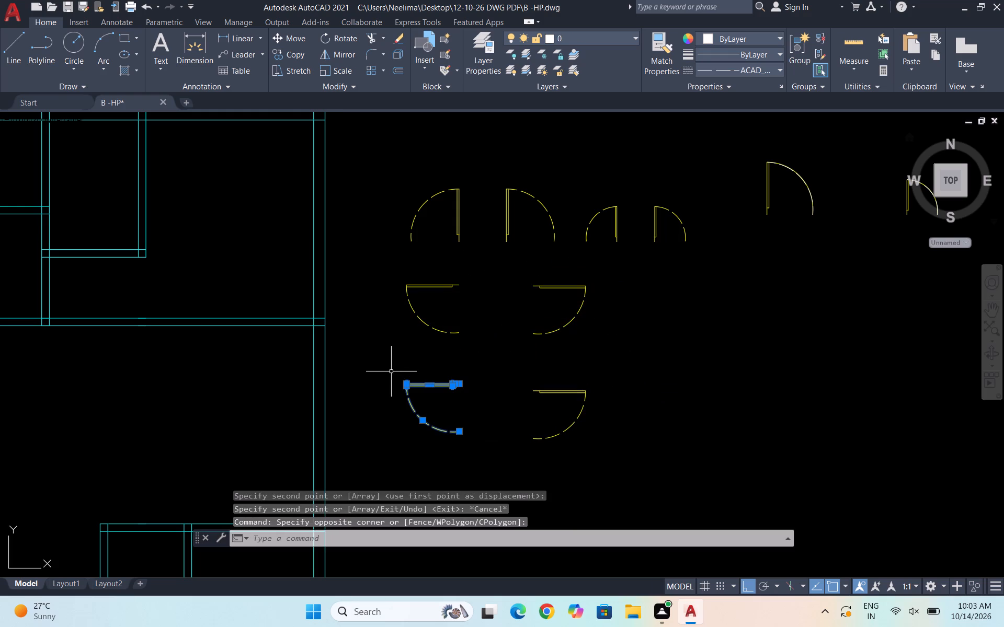
{"action": "type", "text": "RO"}
{"action": "key", "text": "Return"}
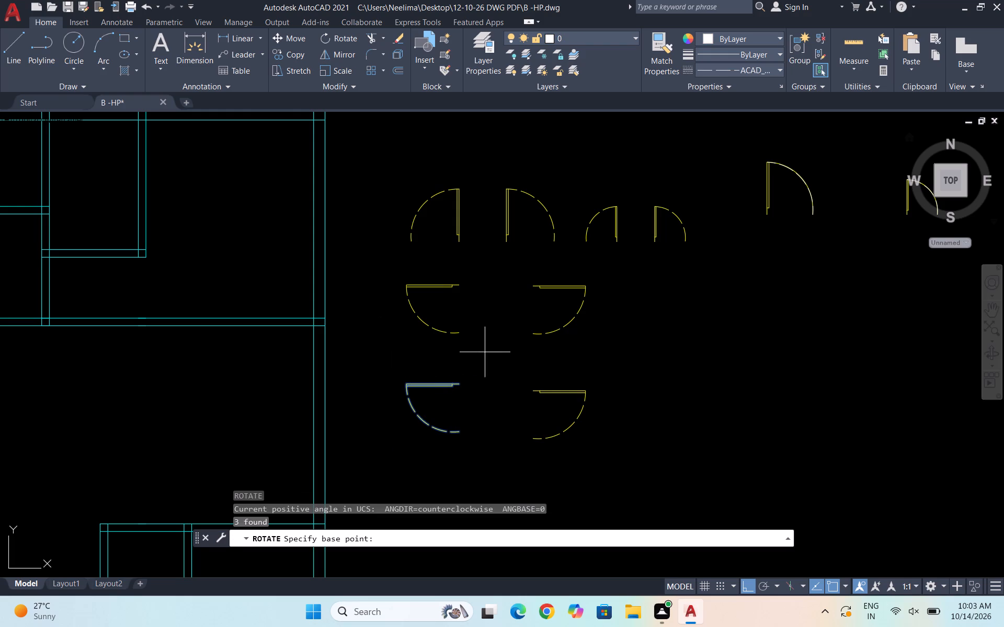
{"action": "left_click", "coordinate": [460, 380]}
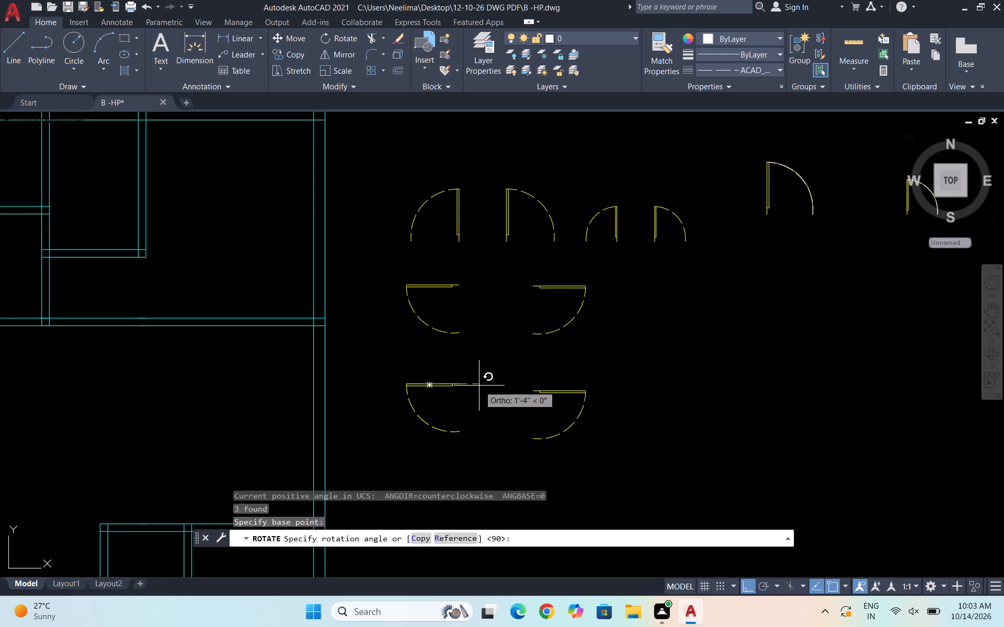
{"action": "left_click", "coordinate": [453, 368]}
Move the lower 3' door copy whose leaf points right a short distance further right, away from the rotated copy.
{"action": "left_click", "coordinate": [601, 463]}
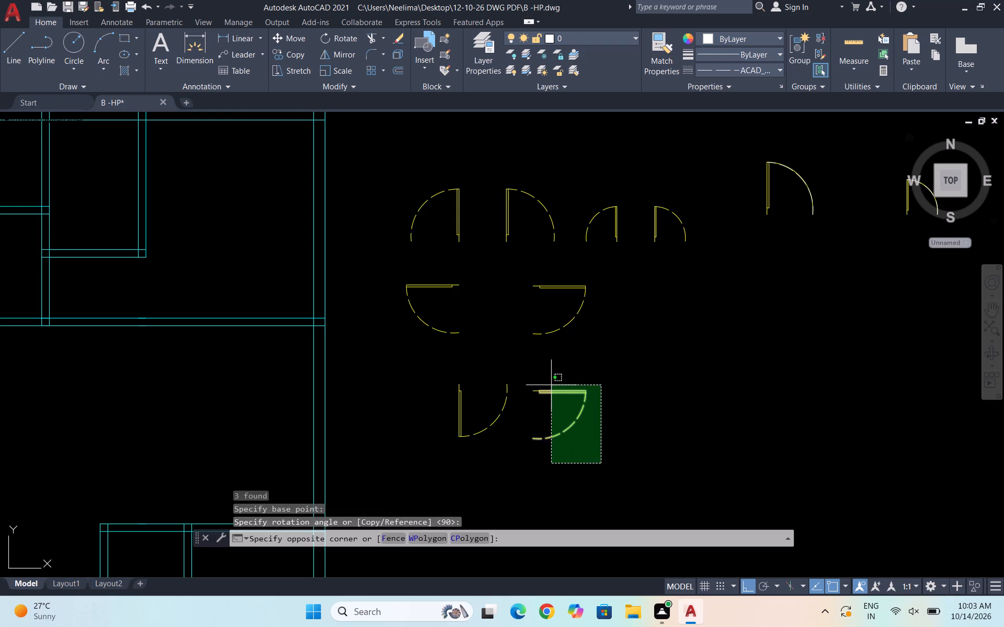
{"action": "left_click", "coordinate": [529, 374]}
{"action": "key", "text": "m"}
{"action": "key", "text": "Return"}
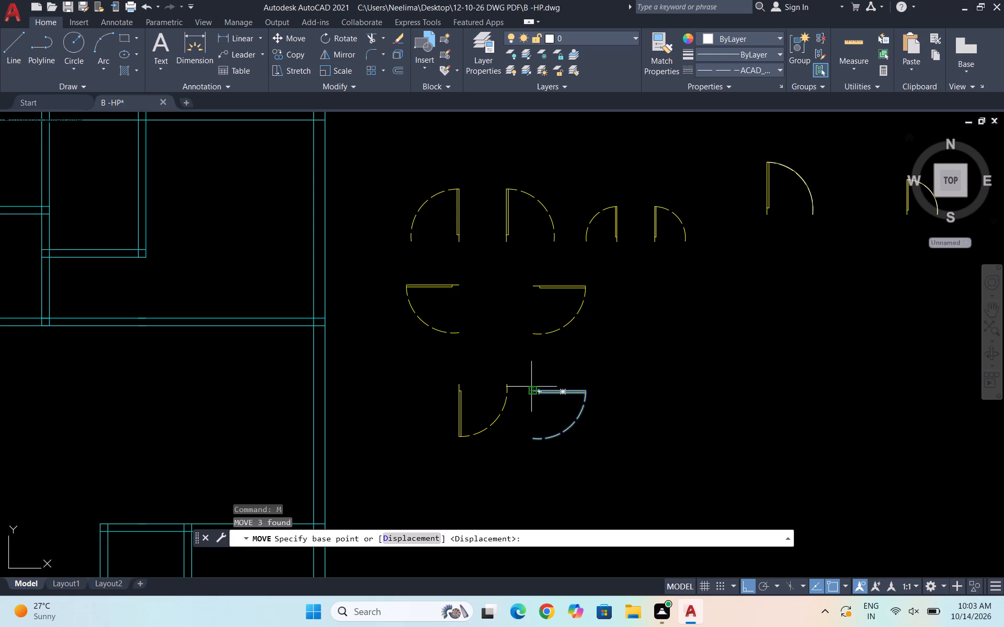
{"action": "left_click", "coordinate": [531, 387]}
{"action": "left_click", "coordinate": [567, 389]}
{"action": "key", "text": "Escape"}
Rotate the moved 3' door copy 90° clockwise about its leaf corner at the jamb, so its leaf points down.
{"action": "left_click_drag", "start_coordinate": [650, 469], "coordinate": [640, 465]}
{"action": "left_click", "coordinate": [534, 363]}
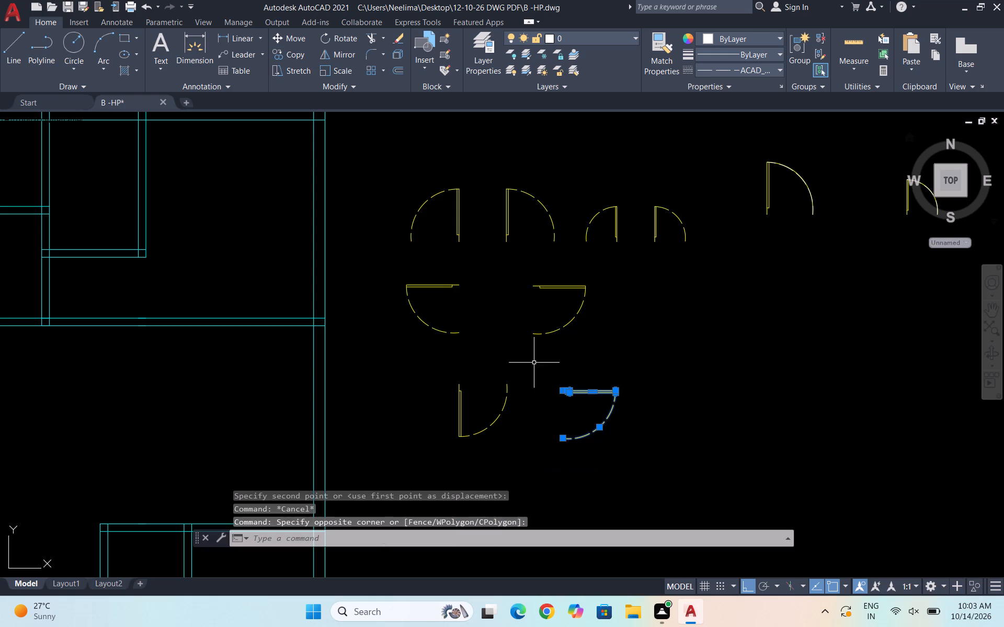
{"action": "type", "text": "RO"}
{"action": "key", "text": "Return"}
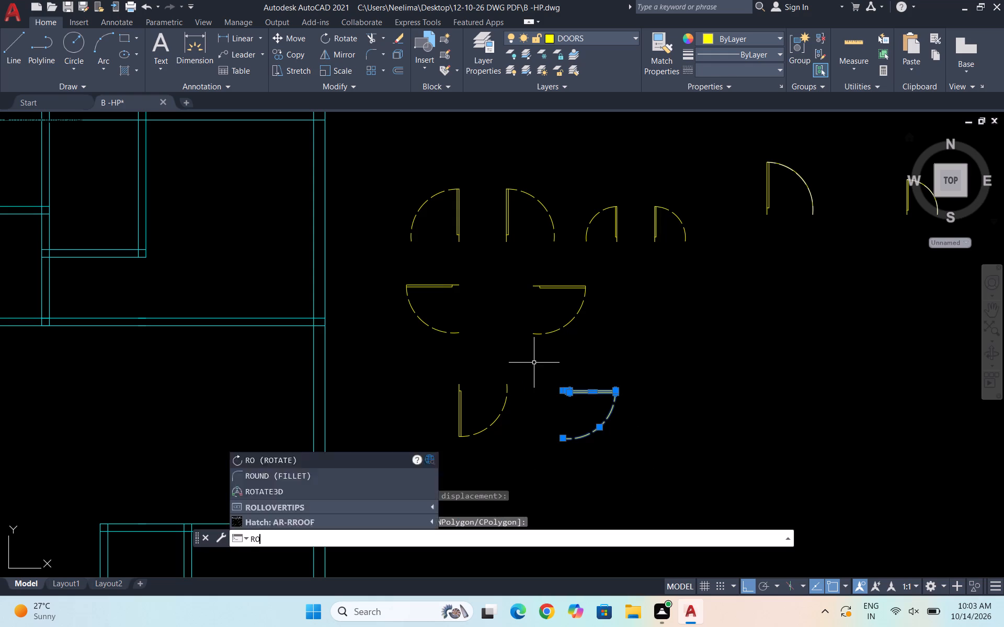
{"action": "left_click", "coordinate": [567, 394]}
{"action": "left_click", "coordinate": [541, 483]}
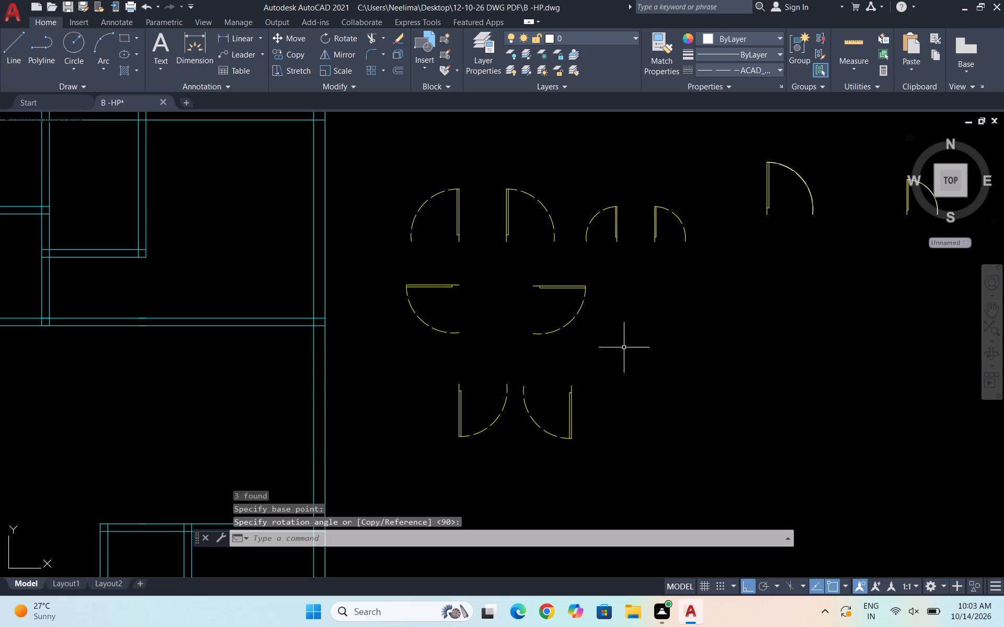
With ortho off, copy the upright 2' door whose swing opens left to a spot below the gap between the 2' doors.
{"action": "scroll", "coordinate": [568, 359], "scroll_direction": "down", "scroll_amount": 1}
{"action": "scroll", "coordinate": [586, 291], "scroll_direction": "up", "scroll_amount": 2}
{"action": "key", "text": "Escape"}
{"action": "left_click", "coordinate": [636, 298]}
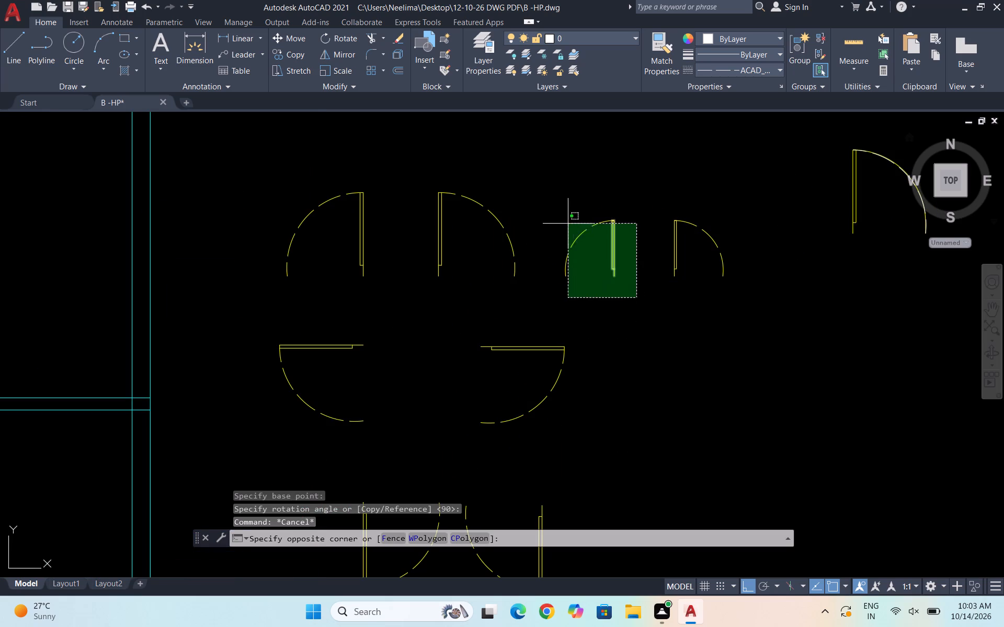
{"action": "left_click", "coordinate": [555, 201]}
{"action": "type", "text": "CO"}
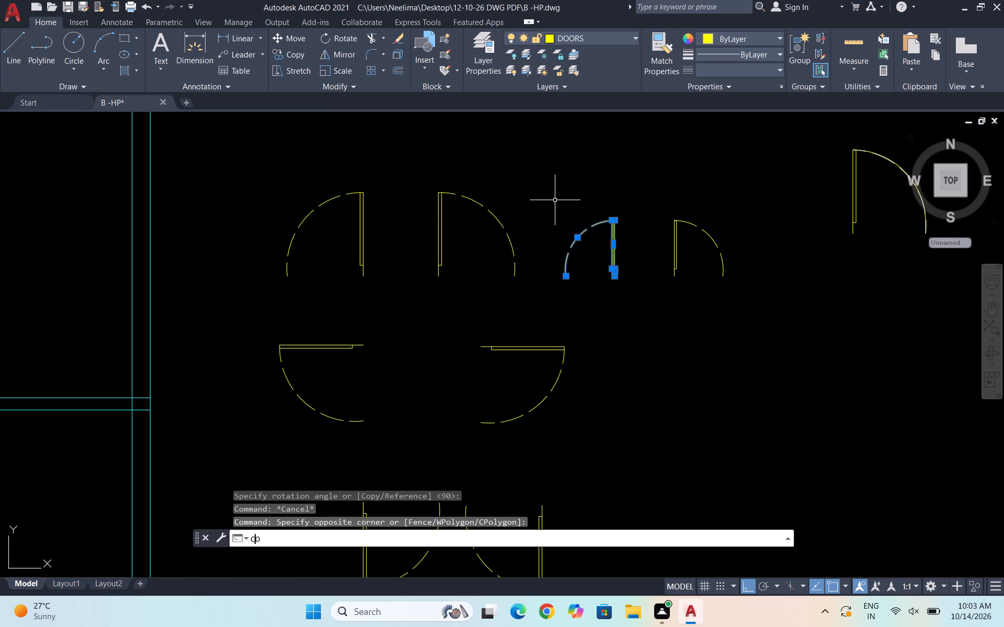
{"action": "key", "text": "Return"}
{"action": "left_click", "coordinate": [615, 278]}
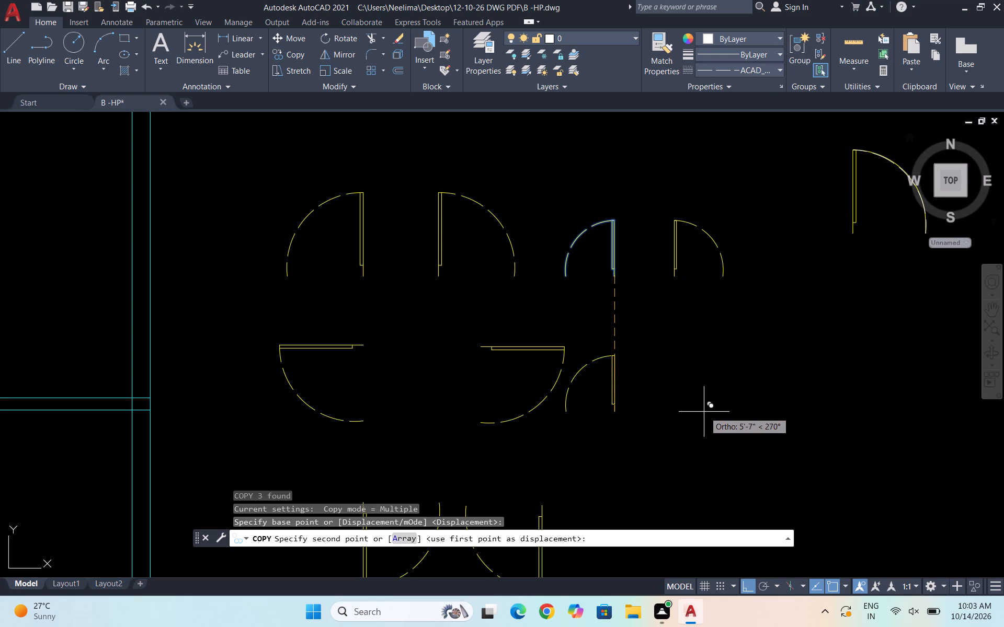
{"action": "key", "text": "F8"}
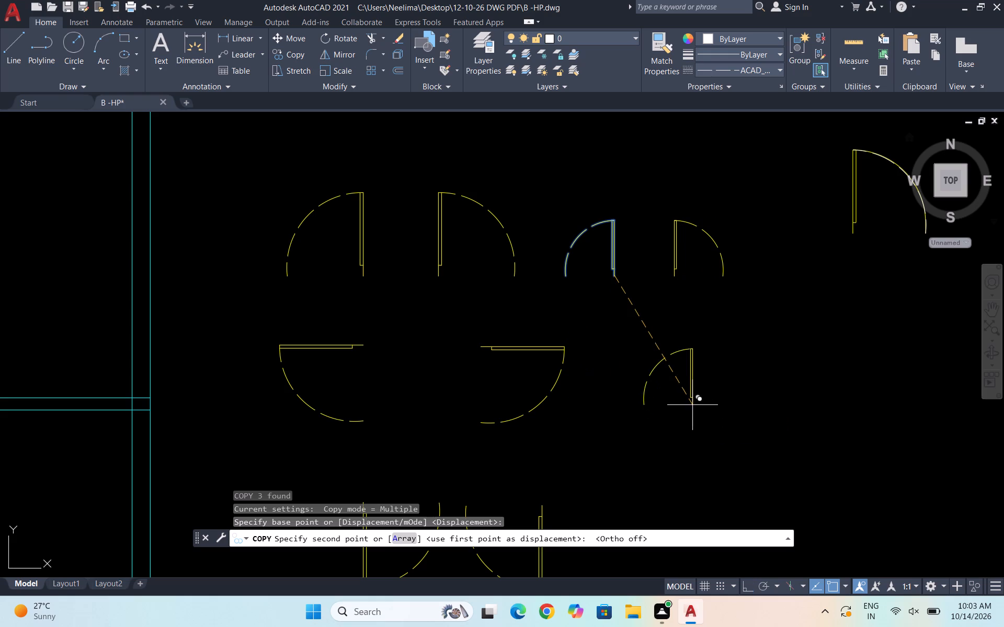
{"action": "left_click", "coordinate": [674, 405]}
{"action": "key", "text": "Escape"}
Copy the upright 2' door whose swing opens right to a spot beside the other lower 2' copy.
{"action": "left_click_drag", "start_coordinate": [780, 356], "coordinate": [764, 334]}
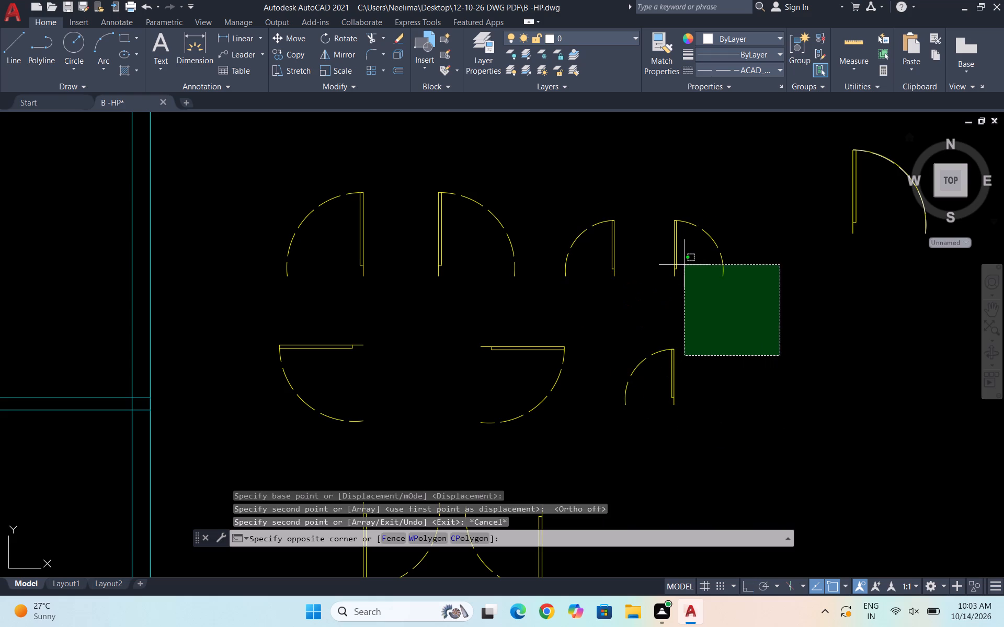
{"action": "left_click", "coordinate": [746, 251]}
{"action": "left_click_drag", "start_coordinate": [733, 300], "coordinate": [712, 280]}
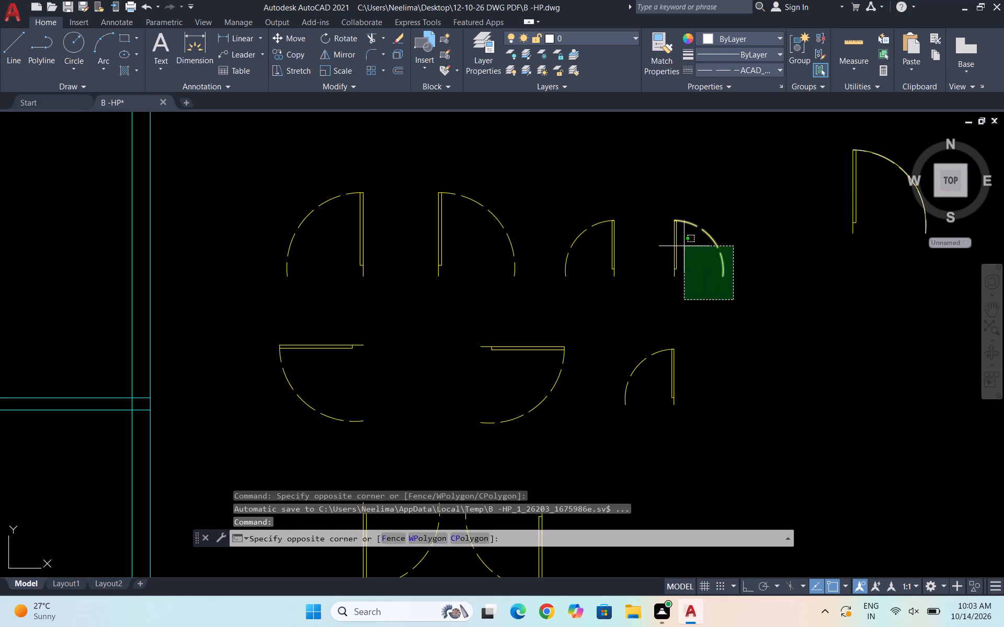
{"action": "left_click", "coordinate": [643, 207]}
{"action": "type", "text": "CO"}
{"action": "key", "text": "Return"}
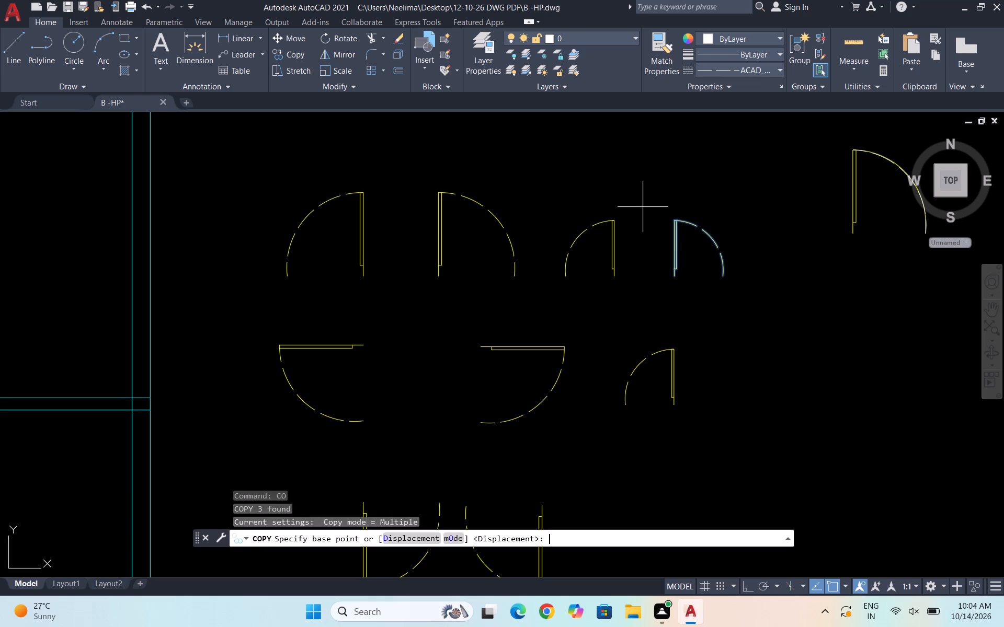
{"action": "left_click", "coordinate": [678, 276]}
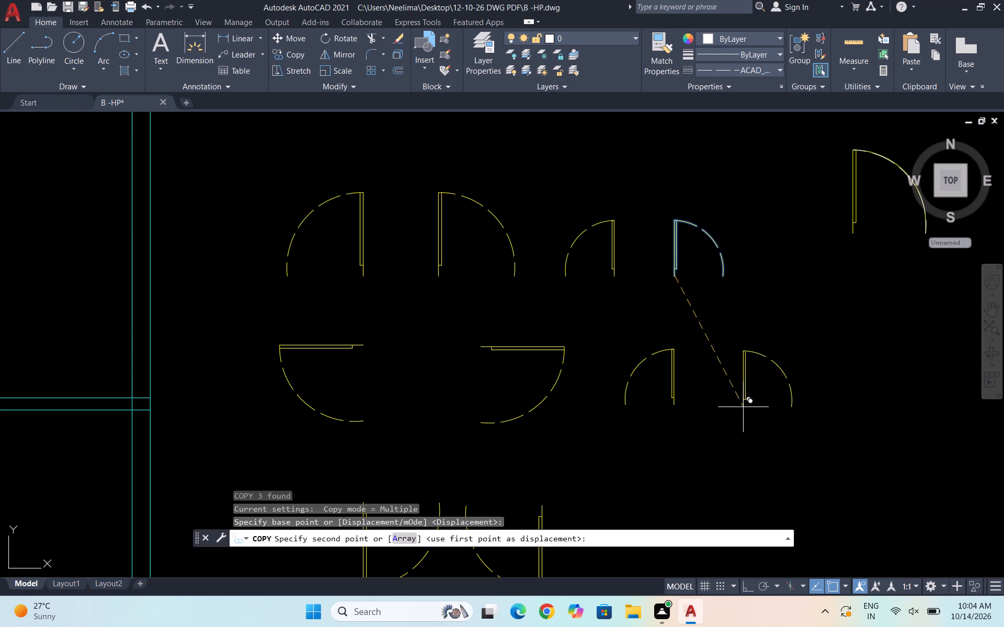
{"action": "left_click", "coordinate": [731, 401]}
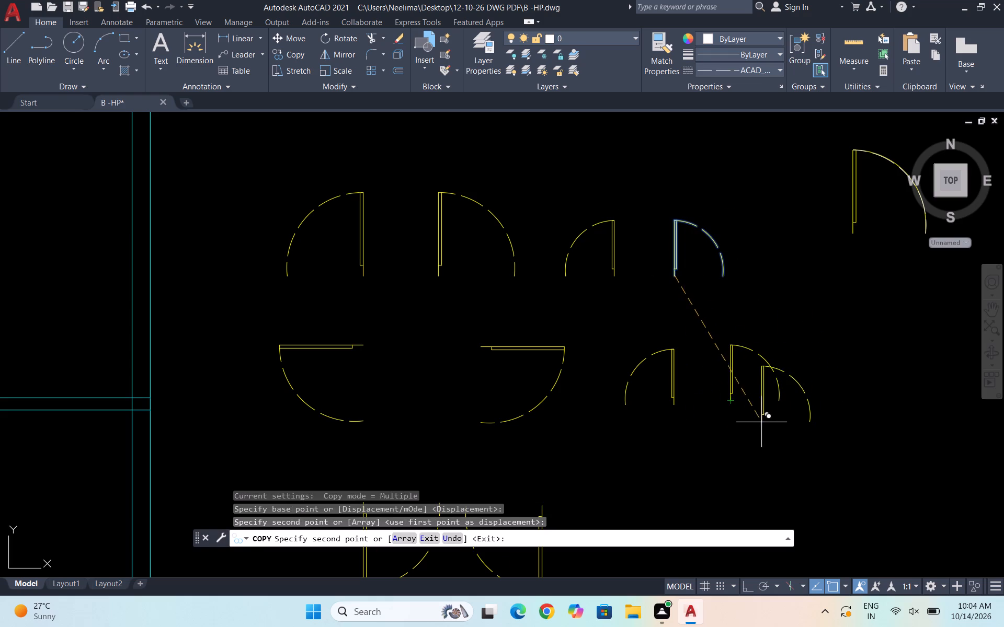
{"action": "key", "text": "Escape"}
With ortho on, rotate the lower left-swinging 2' door copy 90° counterclockwise about its bottom jamb end, so its leaf points left.
{"action": "left_click", "coordinate": [693, 429]}
{"action": "left_click", "coordinate": [594, 328]}
{"action": "type", "text": "RO"}
{"action": "key", "text": "Return"}
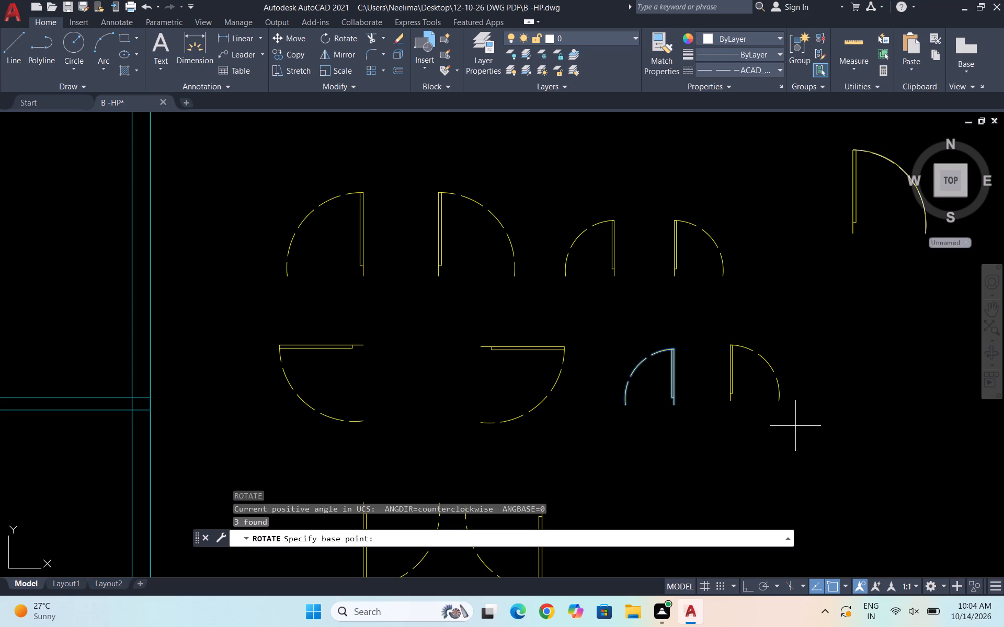
{"action": "key", "text": "F8"}
{"action": "left_click", "coordinate": [676, 404]}
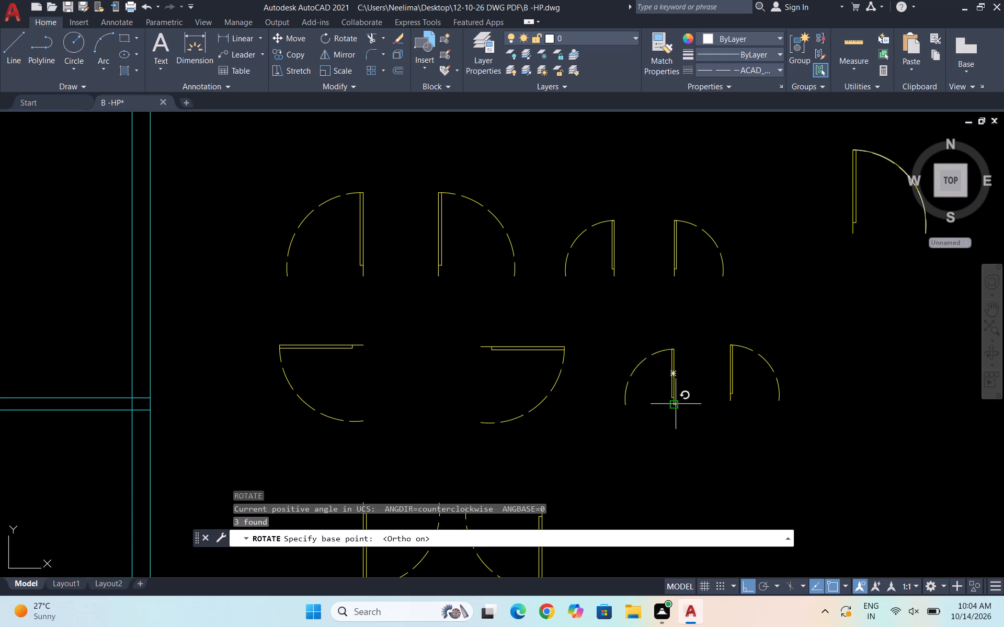
{"action": "left_click", "coordinate": [691, 350]}
Rotate the lower right-swinging 2' door copy 90° clockwise about its bottom jamb end, so its leaf points right.
{"action": "left_click_drag", "start_coordinate": [830, 428], "coordinate": [816, 428]}
{"action": "left_click", "coordinate": [703, 328]}
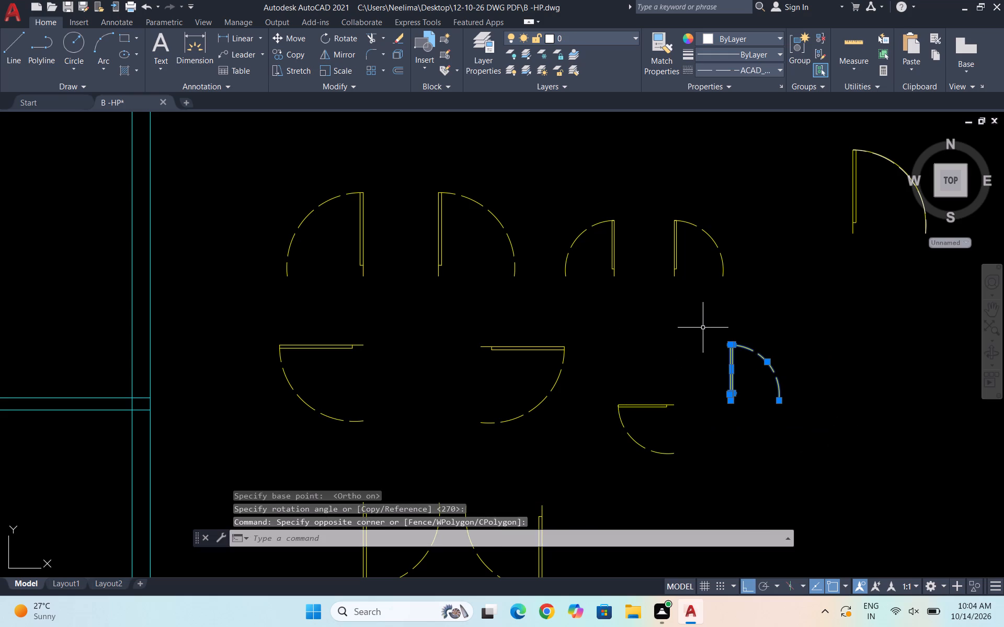
{"action": "type", "text": "RO"}
{"action": "key", "text": "Return"}
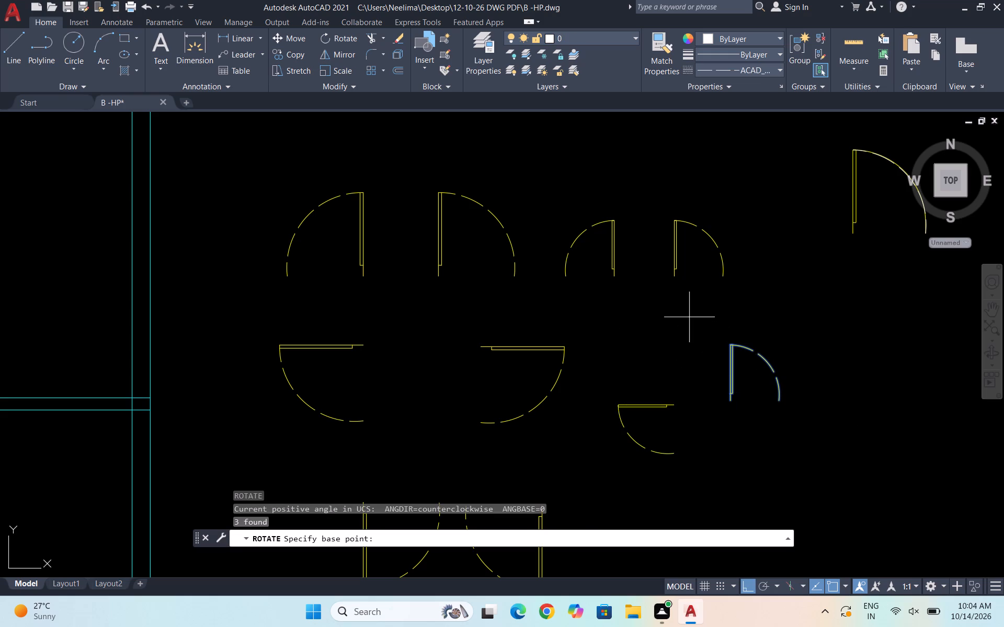
{"action": "left_click", "coordinate": [729, 401]}
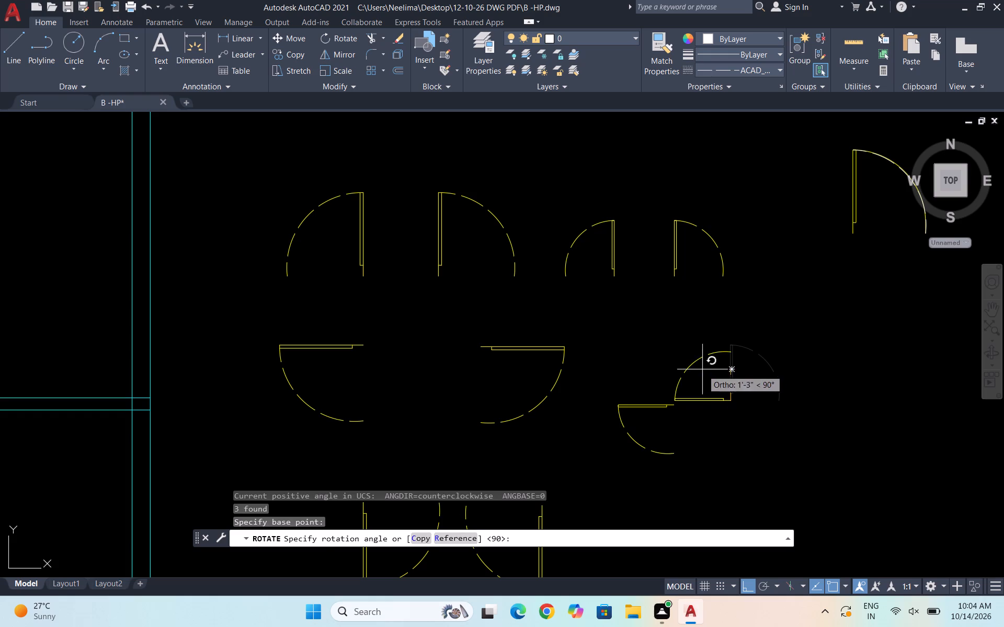
{"action": "left_click", "coordinate": [724, 476]}
Copy the horizontal 2' door whose leaf points left straight down about 4', level with the lowest 3' doors.
{"action": "scroll", "coordinate": [698, 346], "scroll_direction": "down", "scroll_amount": 1}
{"action": "scroll", "coordinate": [692, 429], "scroll_direction": "up", "scroll_amount": 1}
{"action": "left_click_drag", "start_coordinate": [692, 438], "coordinate": [692, 434]}
{"action": "left_click", "coordinate": [611, 309]}
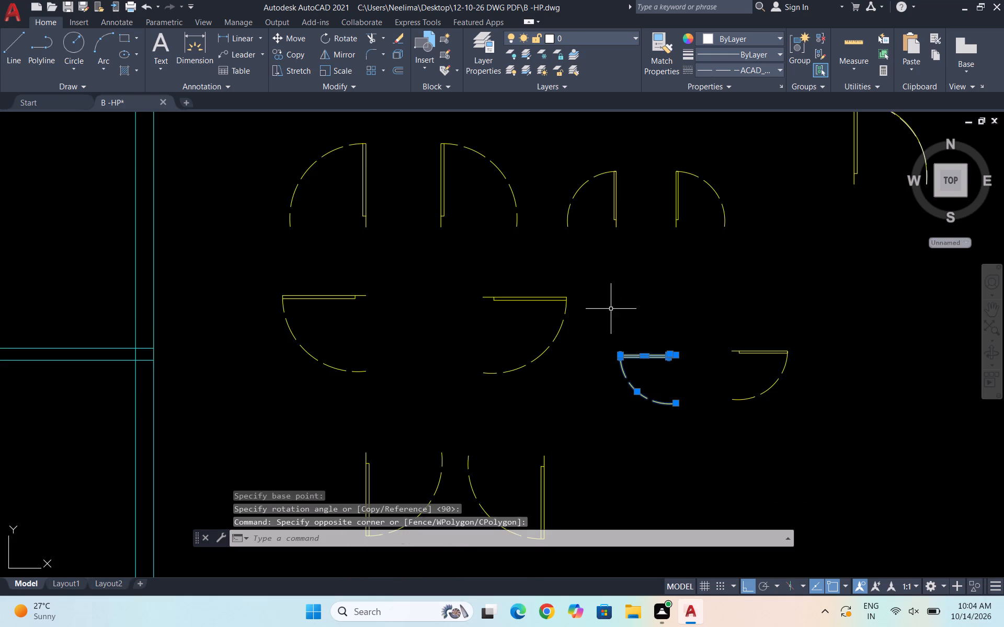
{"action": "type", "text": "CO"}
{"action": "key", "text": "Return"}
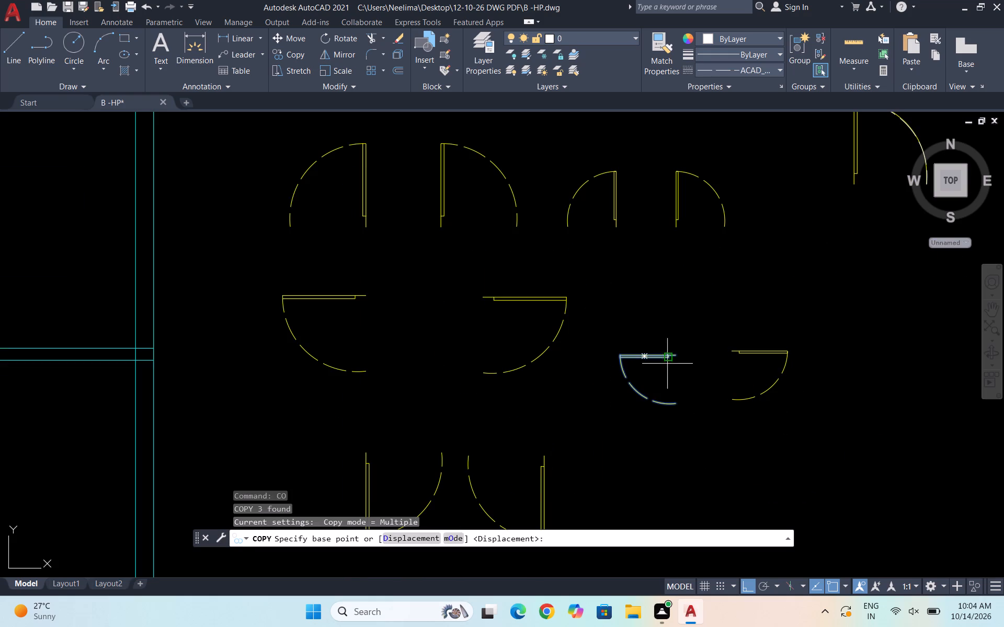
{"action": "left_click", "coordinate": [678, 357]}
{"action": "scroll", "coordinate": [696, 324], "scroll_direction": "down", "scroll_amount": 2}
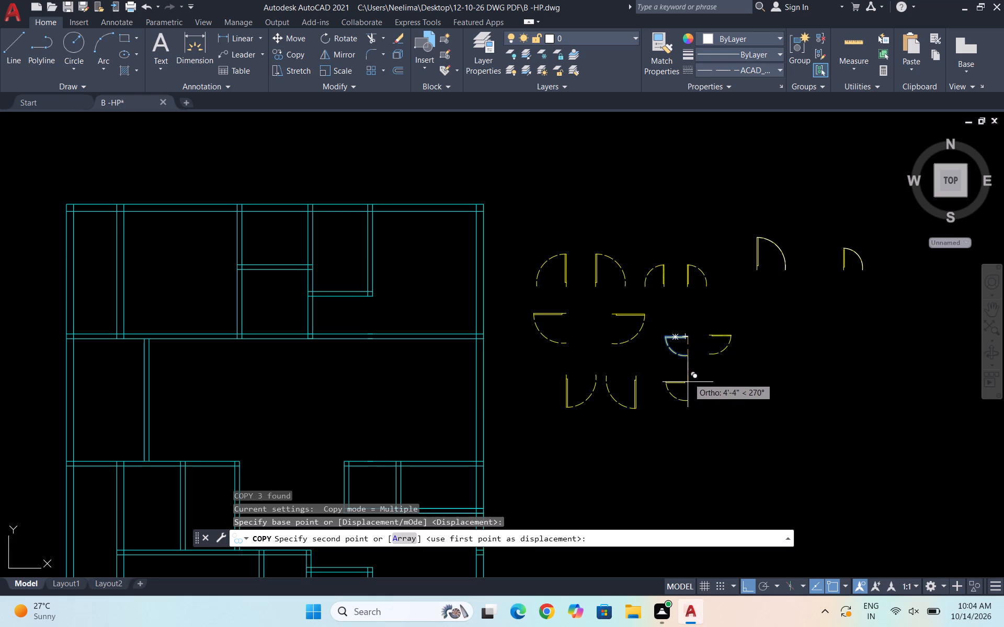
{"action": "left_click", "coordinate": [688, 377]}
{"action": "key", "text": "Escape"}
Copy the horizontal 2' door whose leaf points right straight down, level with the other lowest 2' copy.
{"action": "scroll", "coordinate": [721, 370], "scroll_direction": "up", "scroll_amount": 2}
{"action": "left_click_drag", "start_coordinate": [749, 369], "coordinate": [750, 365]}
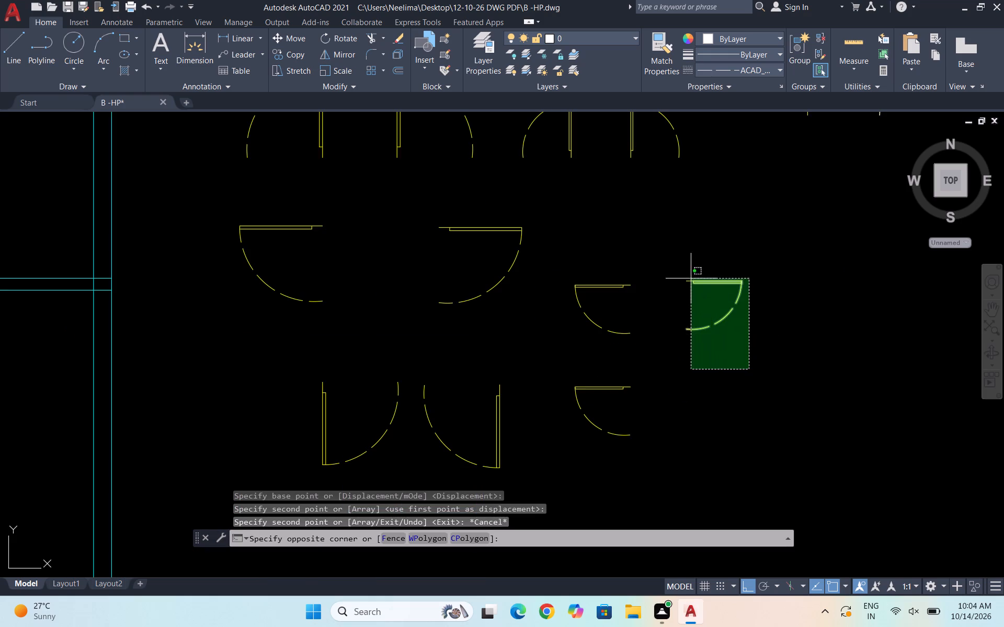
{"action": "left_click", "coordinate": [679, 261]}
{"action": "type", "text": "CO"}
{"action": "key", "text": "Return"}
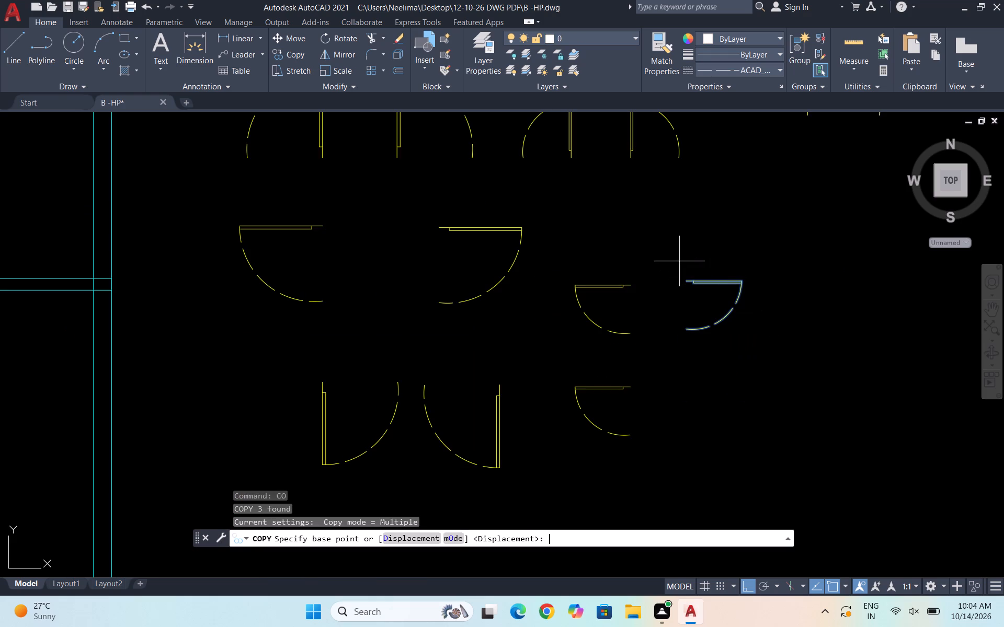
{"action": "left_click", "coordinate": [684, 278]}
{"action": "left_click", "coordinate": [671, 389]}
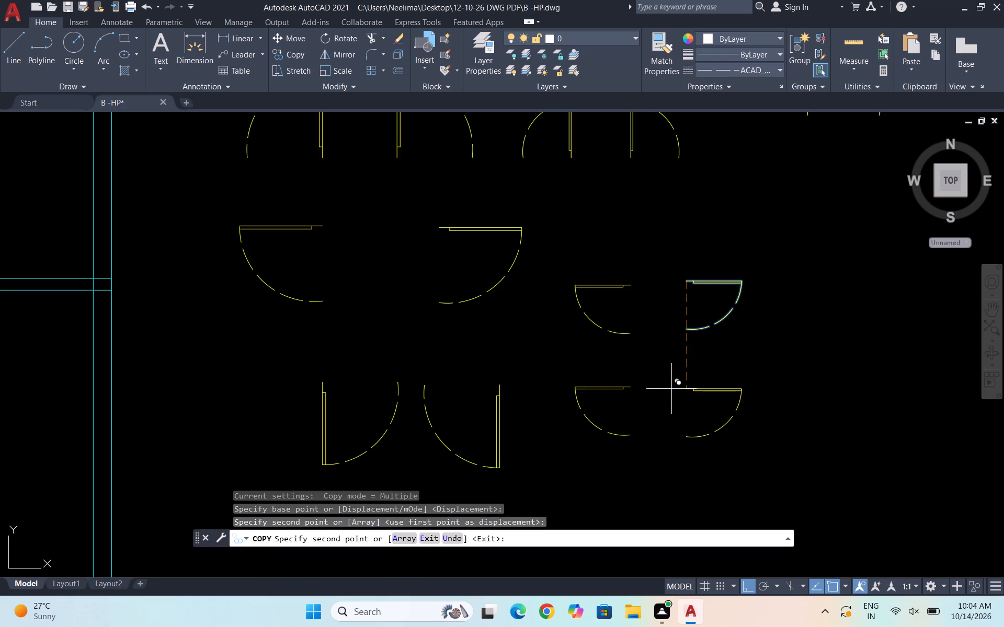
{"action": "key", "text": "Escape"}
Rotate the lower left-pointing 2' door copy 90° counterclockwise about its inner jamb end, so its leaf points down.
{"action": "left_click", "coordinate": [639, 449]}
{"action": "left_click", "coordinate": [554, 356]}
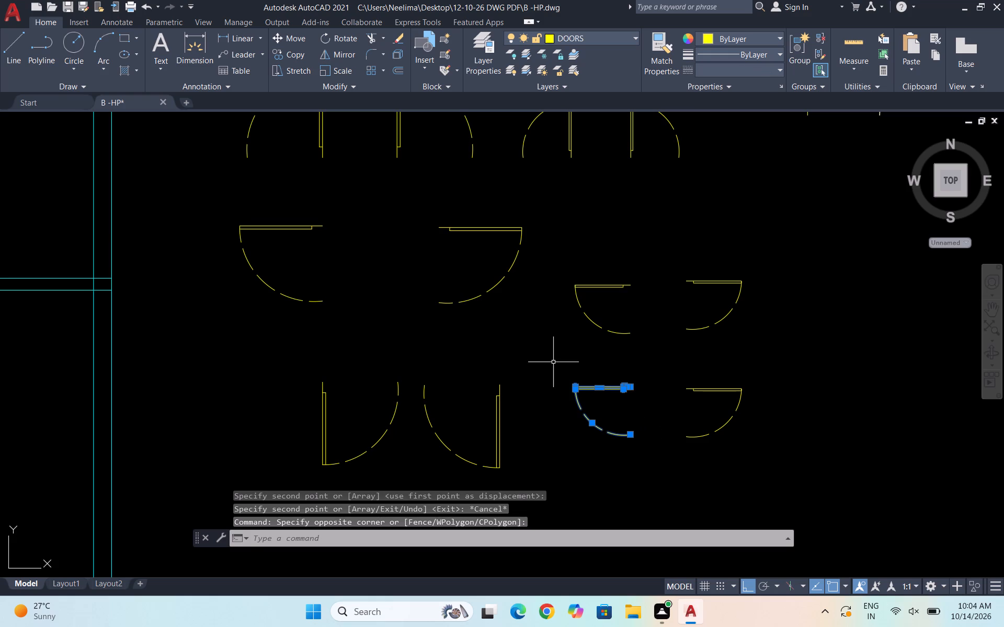
{"action": "type", "text": "RO"}
{"action": "key", "text": "Return"}
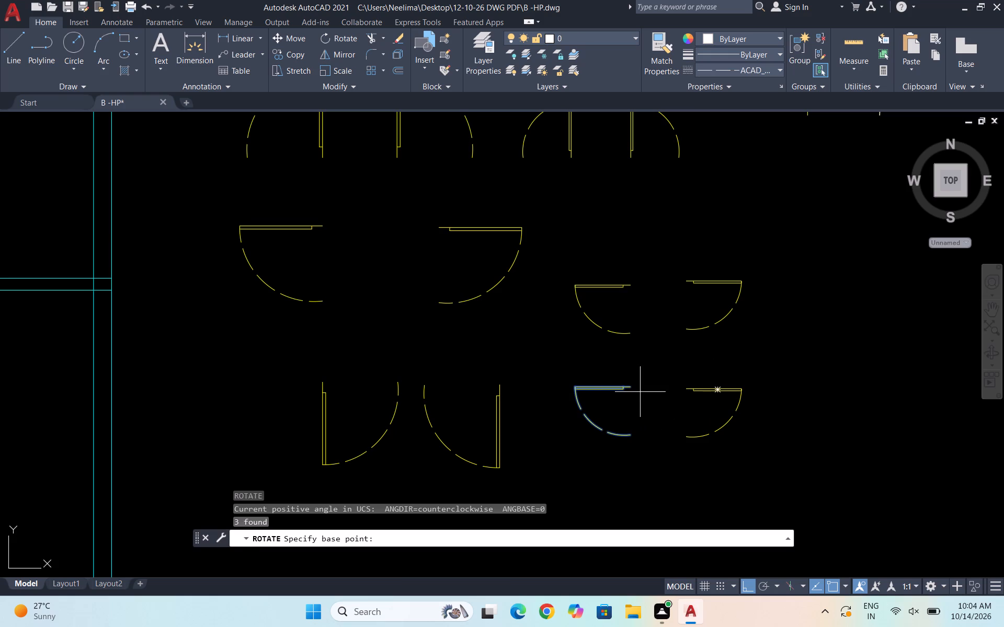
{"action": "left_click", "coordinate": [628, 387]}
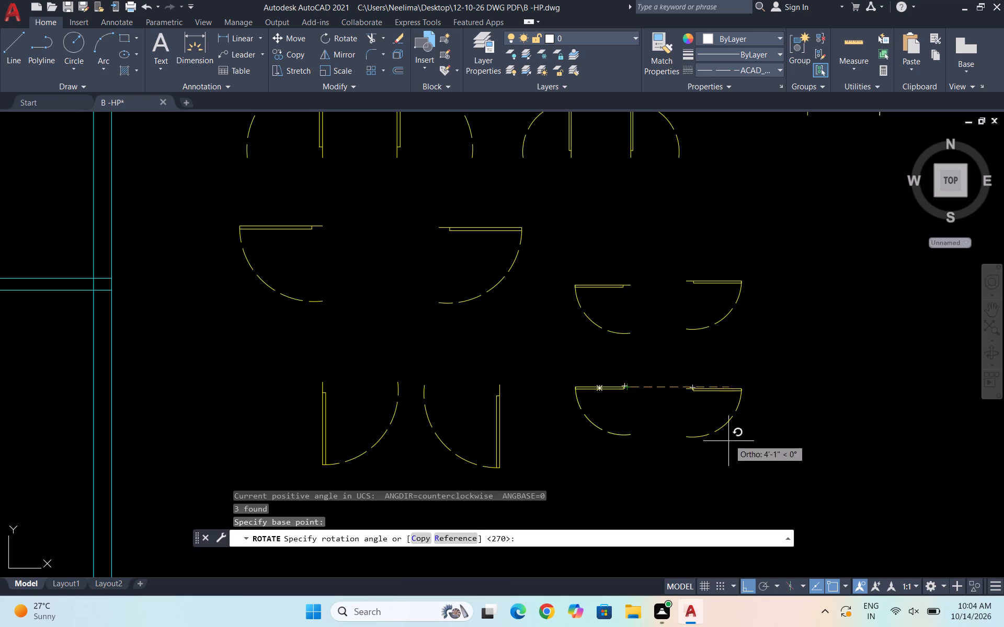
{"action": "left_click", "coordinate": [621, 305]}
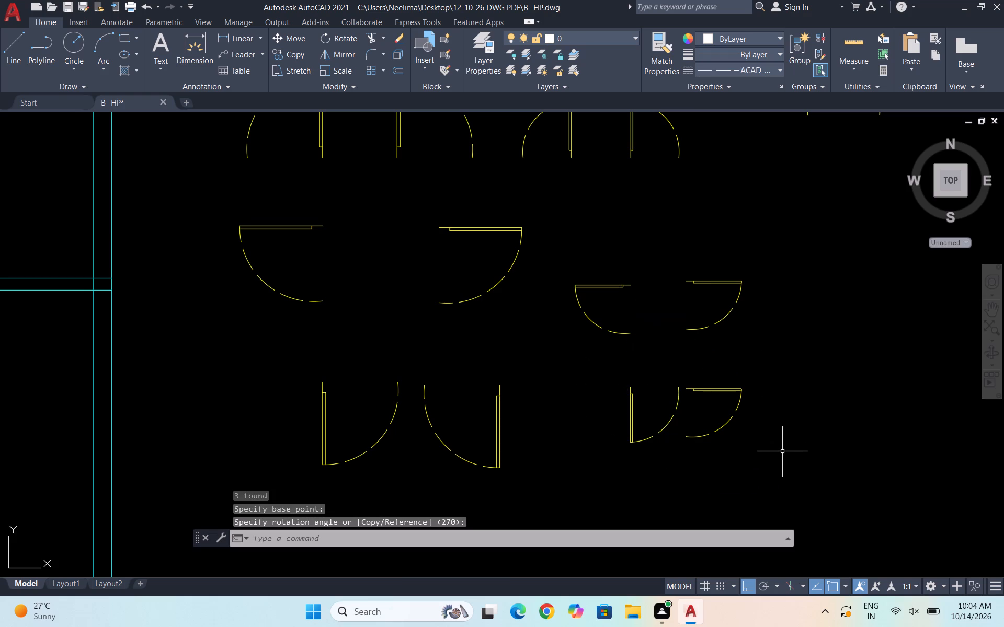
Rotate the lower right-pointing 2' door copy 90° clockwise about its inner jamb end, so its leaf points down.
{"action": "left_click", "coordinate": [756, 449]}
{"action": "left_click", "coordinate": [704, 363]}
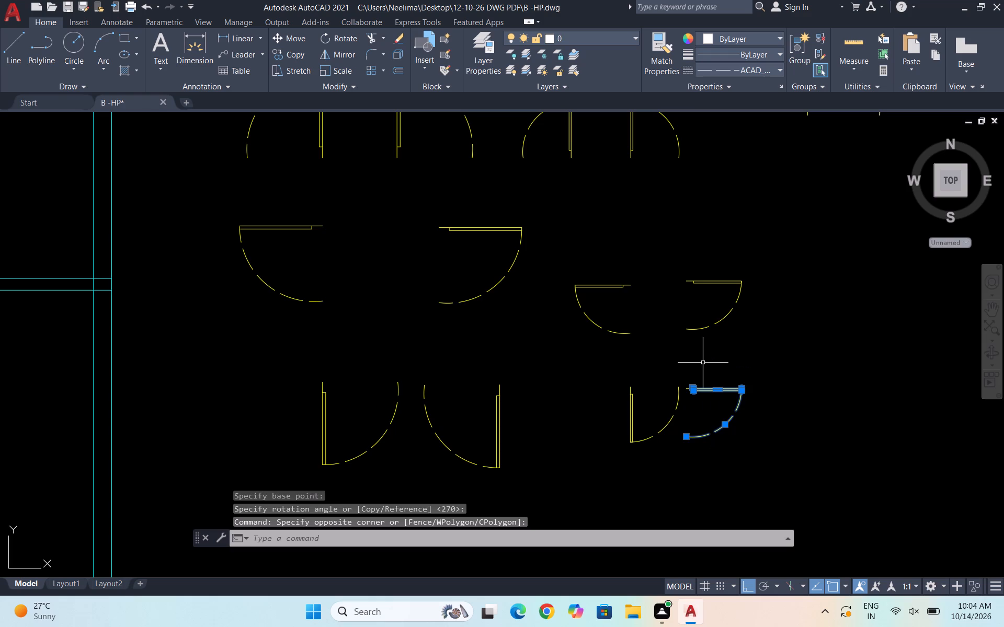
{"action": "scroll", "coordinate": [688, 403], "scroll_direction": "up", "scroll_amount": 2}
{"action": "left_click", "coordinate": [718, 393]}
{"action": "left_click", "coordinate": [684, 342]}
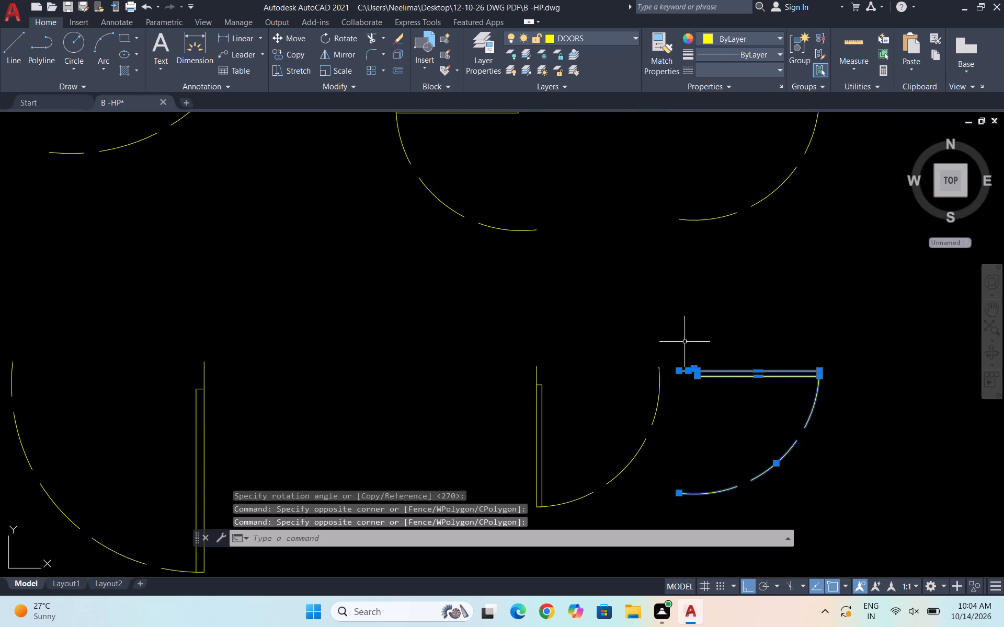
{"action": "type", "text": "RO"}
{"action": "key", "text": "Return"}
{"action": "left_click", "coordinate": [678, 368]}
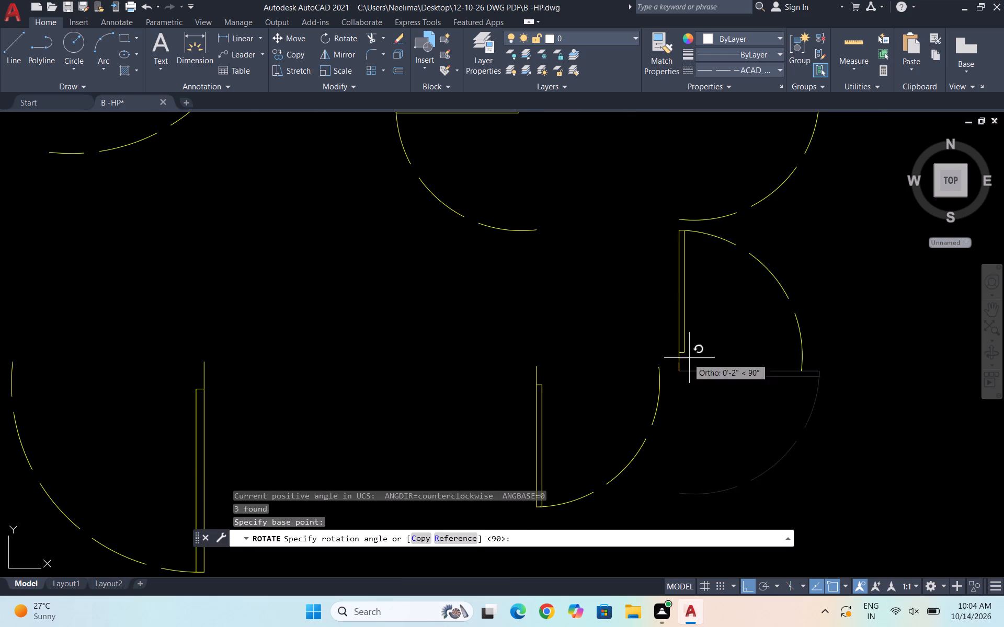
{"action": "left_click", "coordinate": [710, 502]}
{"action": "scroll", "coordinate": [728, 393], "scroll_direction": "down", "scroll_amount": 1}
{"action": "key", "text": "Escape"}
Move the just-rotated, left-swinging 2' door straight right until it clears the other downward-pointing 2' door.
{"action": "left_click", "coordinate": [729, 487]}
{"action": "left_click", "coordinate": [673, 451]}
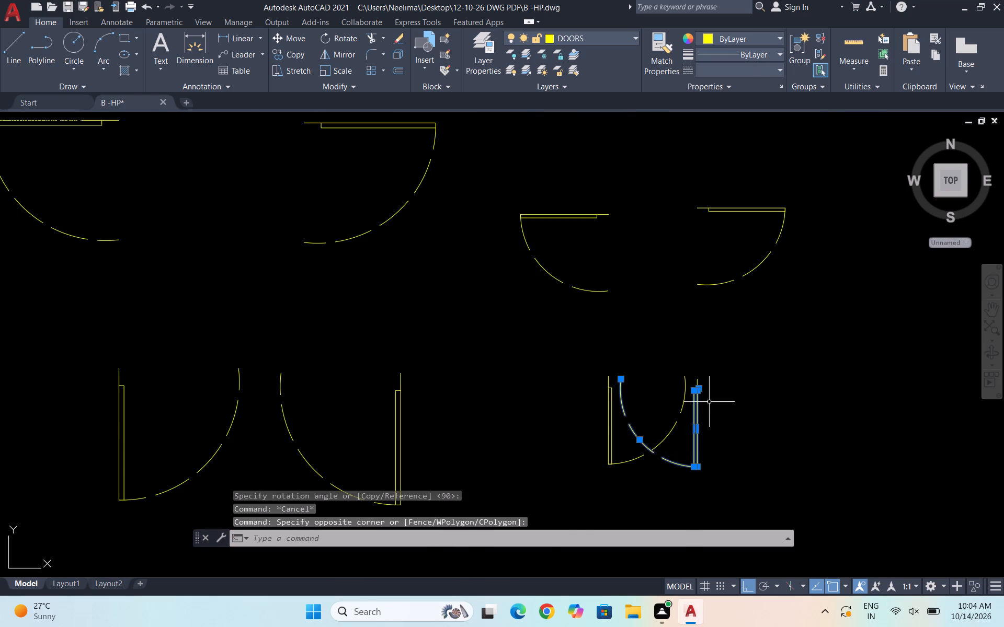
{"action": "scroll", "coordinate": [697, 396], "scroll_direction": "up", "scroll_amount": 2}
{"action": "left_click_drag", "start_coordinate": [733, 377], "coordinate": [728, 373]}
{"action": "left_click", "coordinate": [683, 342]}
{"action": "key", "text": "m"}
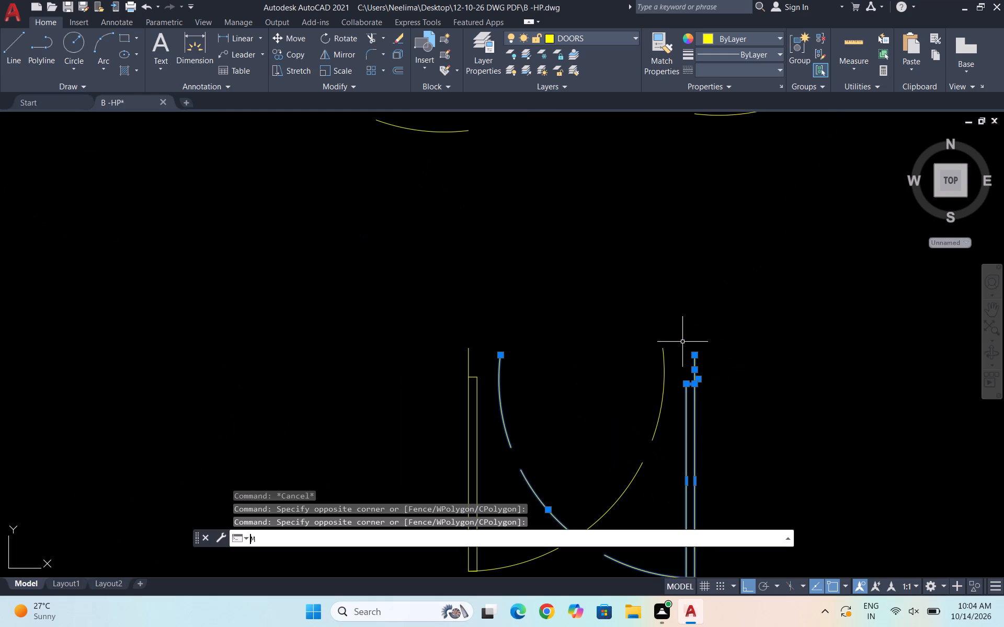
{"action": "key", "text": "Return"}
{"action": "left_click", "coordinate": [497, 356]}
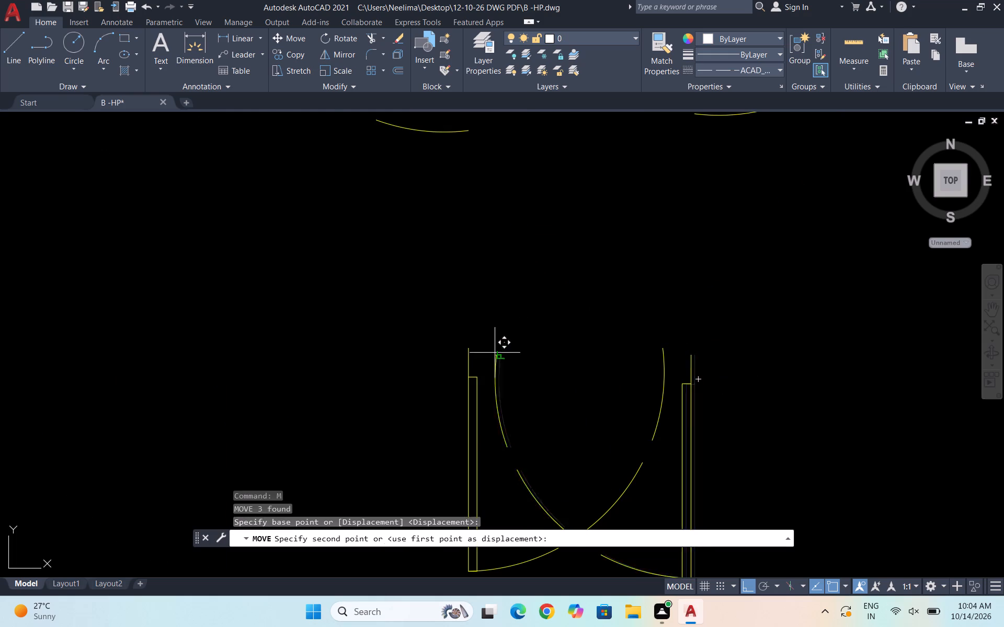
{"action": "scroll", "coordinate": [488, 344], "scroll_direction": "down", "scroll_amount": 1}
{"action": "left_click", "coordinate": [649, 374]}
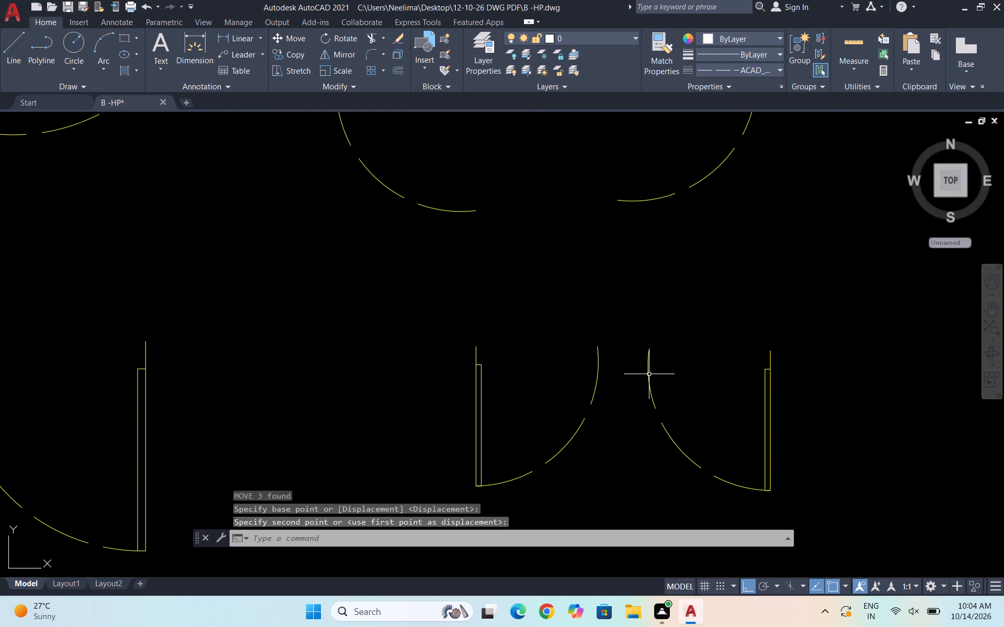
With ortho off, move the pair of upward-pointing 2' doors down and right, just above the horizontal 2' doors.
{"action": "scroll", "coordinate": [660, 379], "scroll_direction": "down", "scroll_amount": 2}
{"action": "scroll", "coordinate": [658, 326], "scroll_direction": "down", "scroll_amount": 1}
{"action": "left_click", "coordinate": [652, 217]}
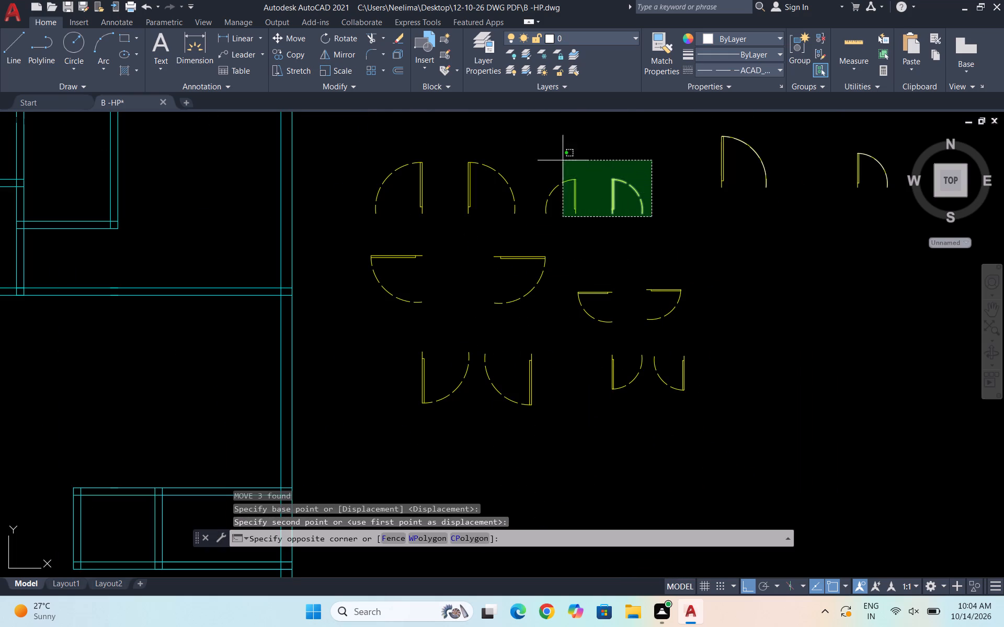
{"action": "left_click", "coordinate": [540, 156]}
{"action": "key", "text": "m"}
{"action": "key", "text": "Return"}
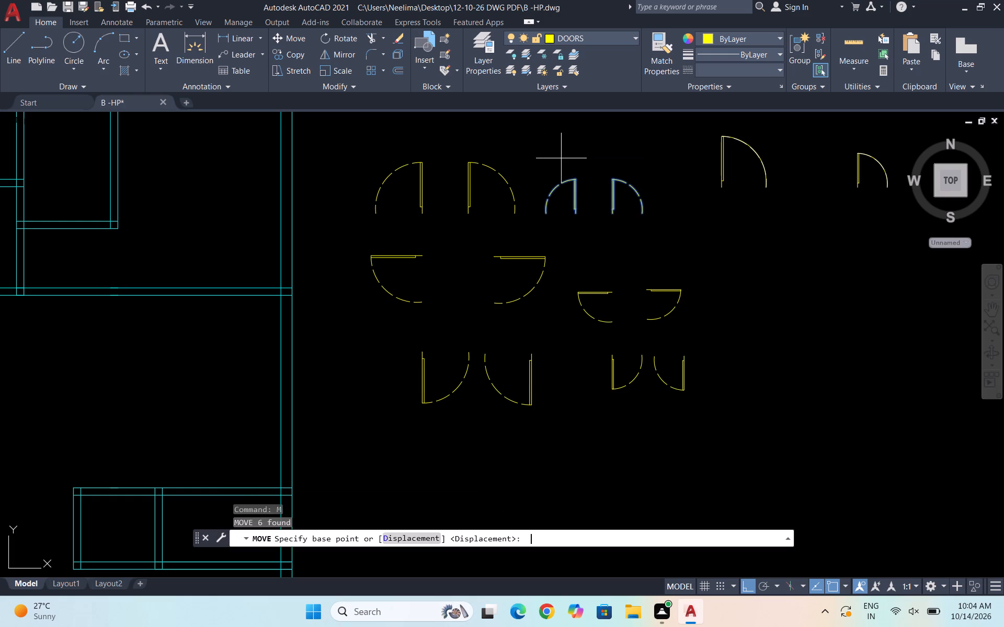
{"action": "left_click", "coordinate": [575, 177]}
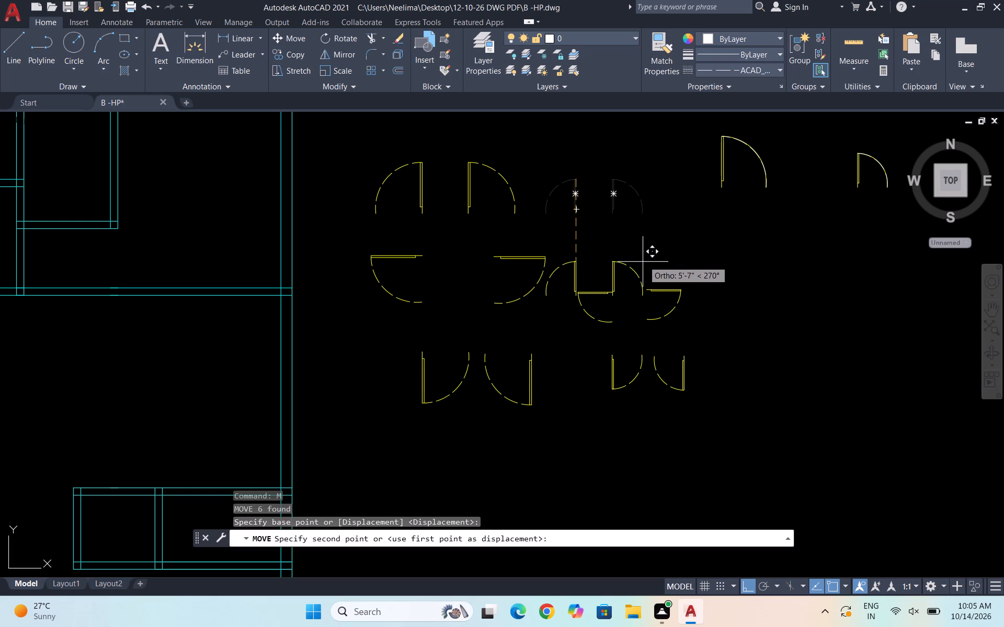
{"action": "key", "text": "F8"}
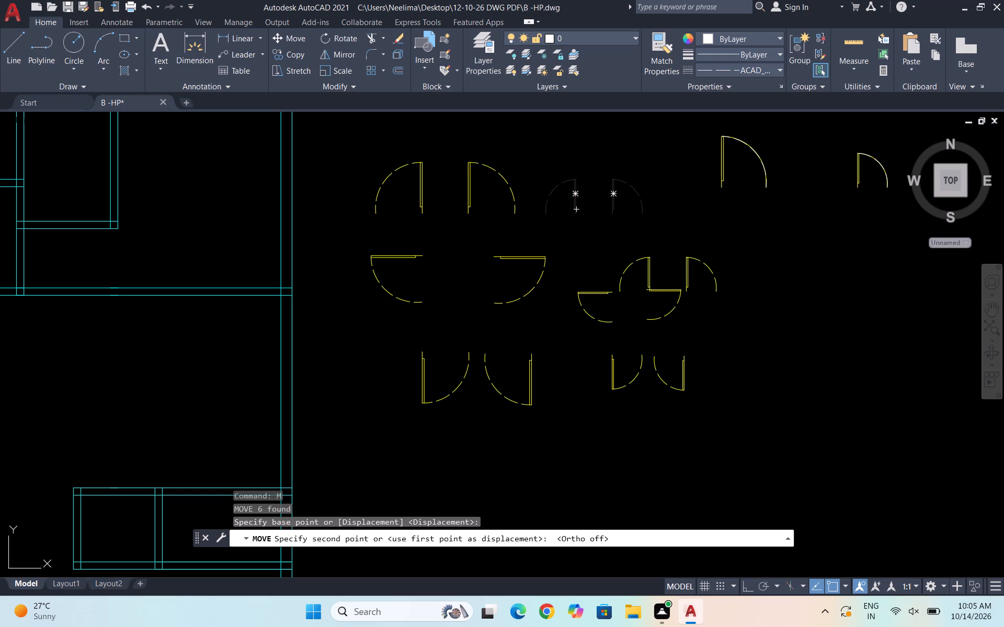
{"action": "left_click", "coordinate": [617, 227]}
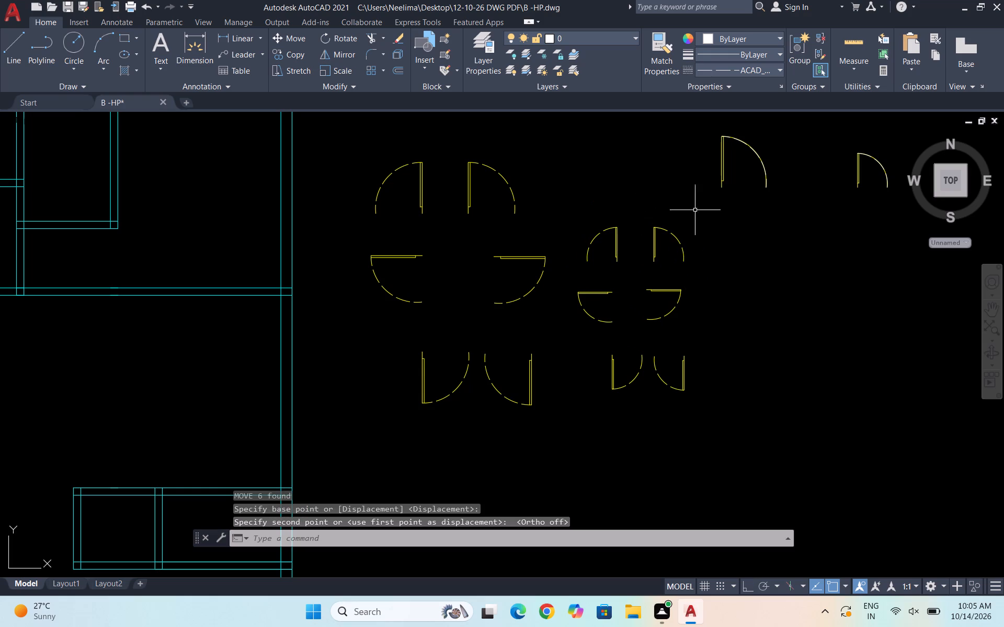
Copy the upward-pointing, left-swinging 3' door by its jamb end onto the second top-row room's bottom wall, near its right partition.
{"action": "scroll", "coordinate": [688, 206], "scroll_direction": "down", "scroll_amount": 1}
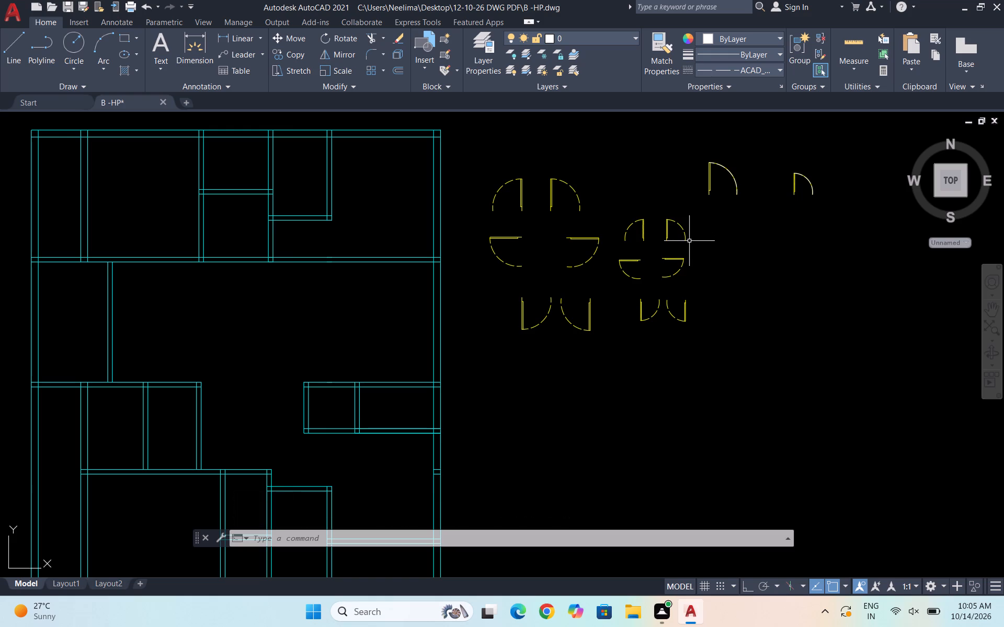
{"action": "key", "text": "Escape"}
{"action": "left_click", "coordinate": [533, 216]}
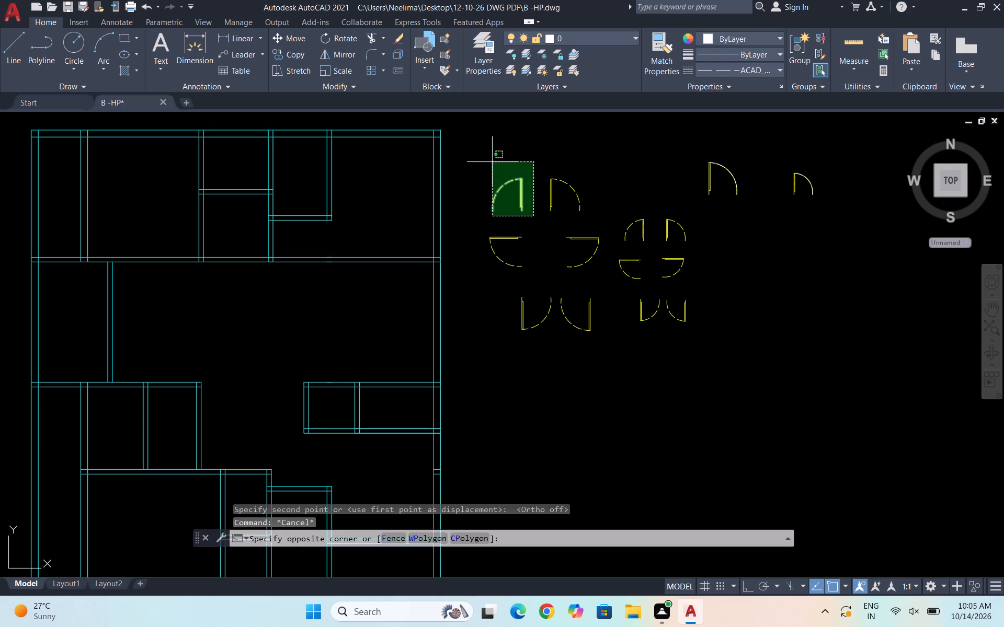
{"action": "left_click", "coordinate": [492, 162]}
{"action": "type", "text": "CO"}
{"action": "key", "text": "Return"}
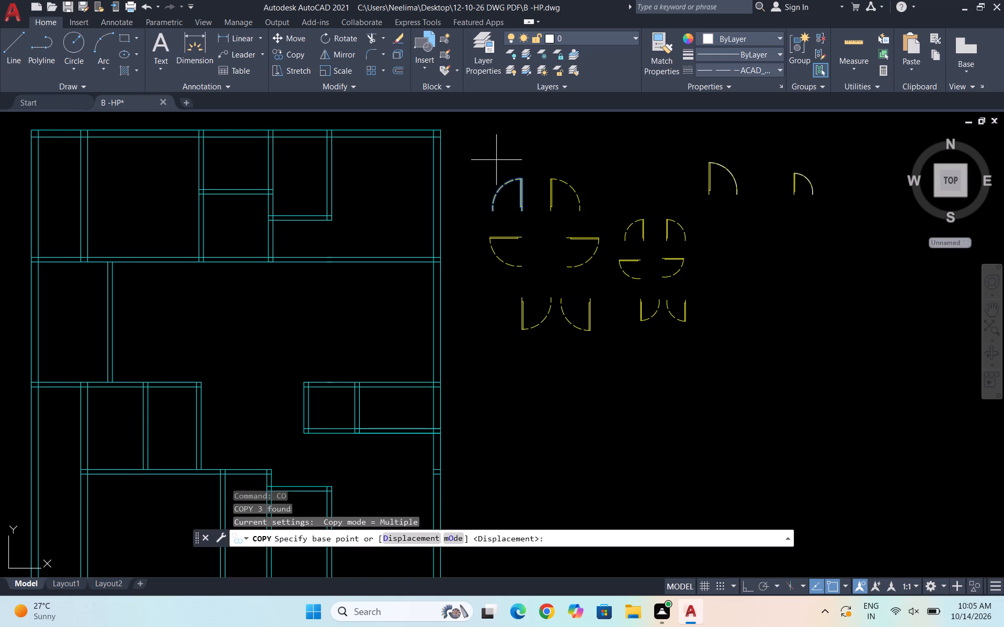
{"action": "scroll", "coordinate": [474, 221], "scroll_direction": "up", "scroll_amount": 1}
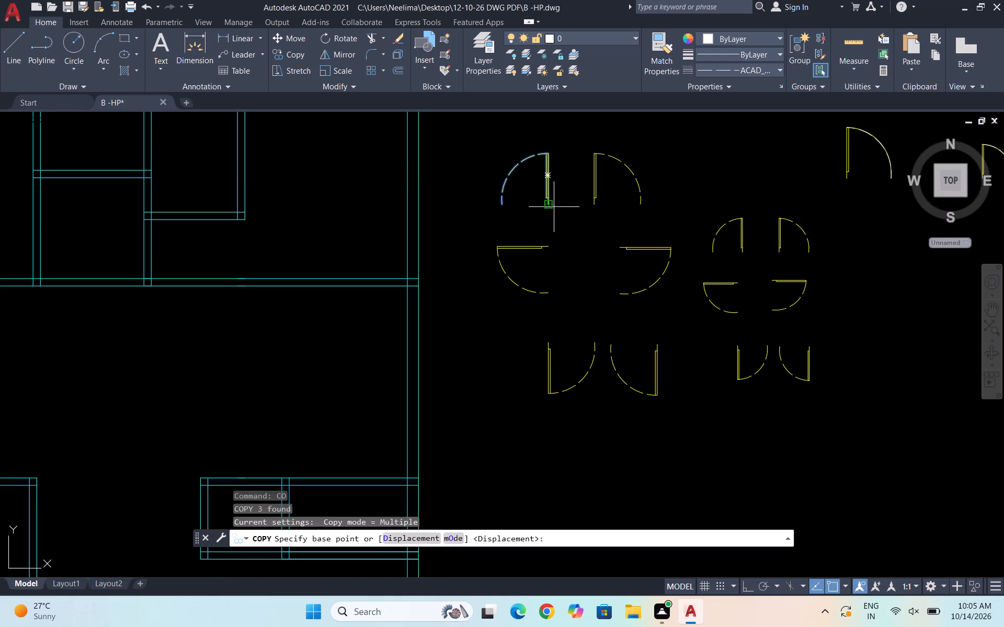
{"action": "left_click", "coordinate": [546, 206]}
{"action": "scroll", "coordinate": [554, 239], "scroll_direction": "down", "scroll_amount": 2}
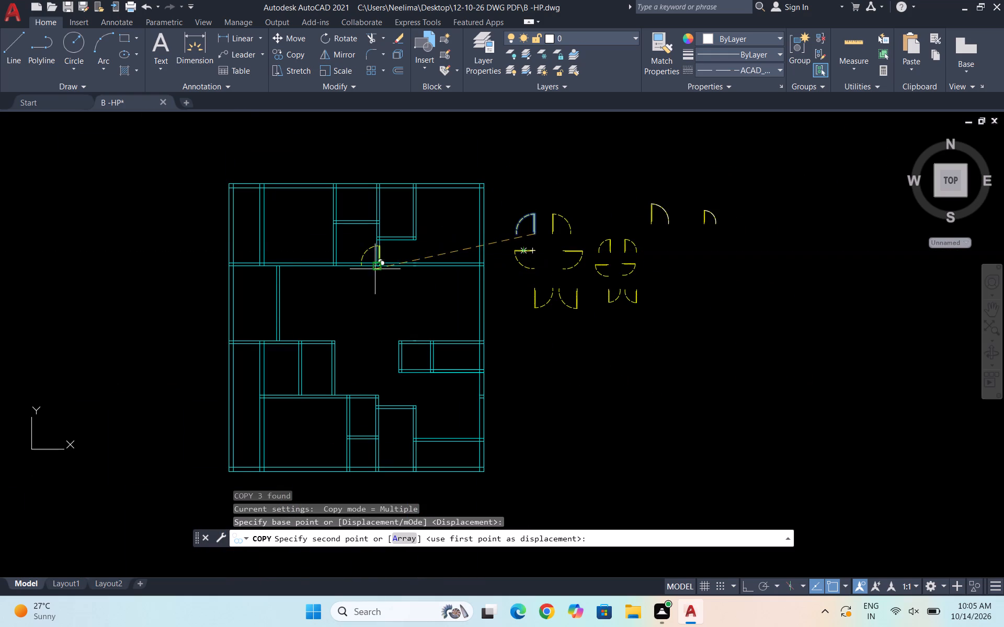
{"action": "scroll", "coordinate": [323, 262], "scroll_direction": "up", "scroll_amount": 3}
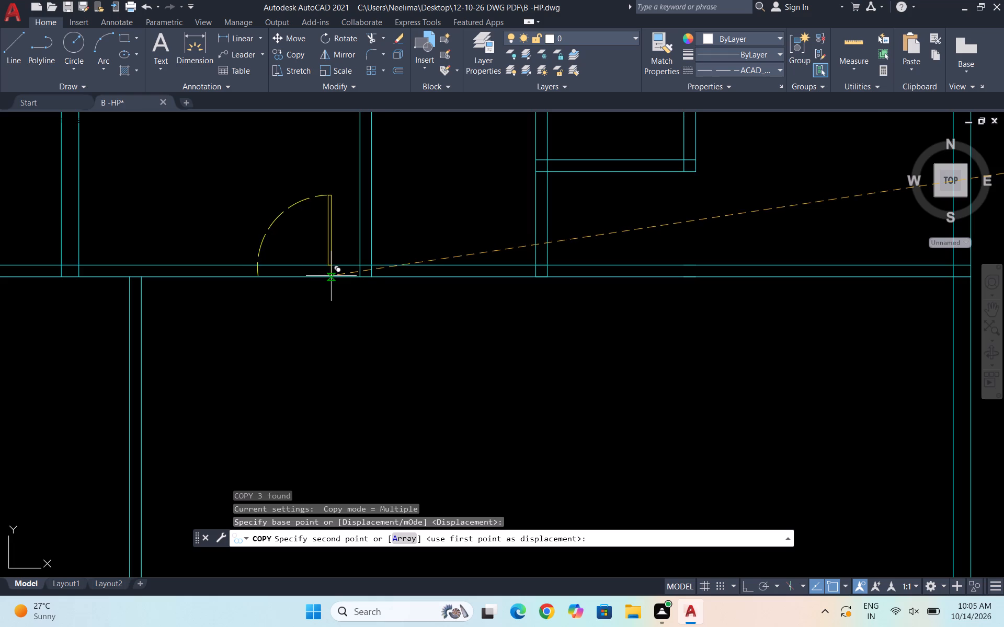
{"action": "scroll", "coordinate": [331, 276], "scroll_direction": "up", "scroll_amount": 2}
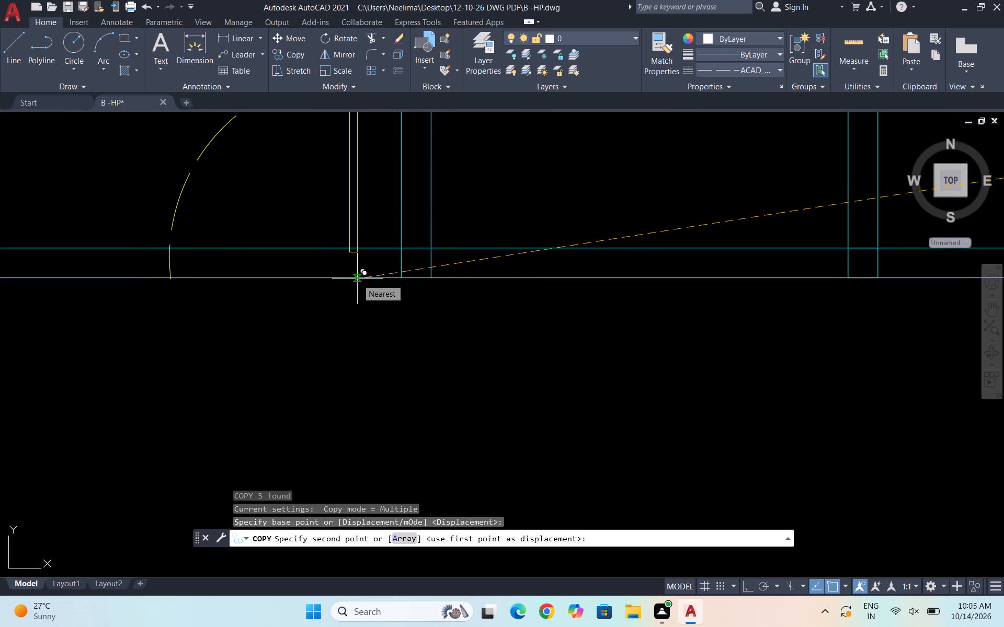
{"action": "left_click", "coordinate": [358, 278]}
{"action": "scroll", "coordinate": [375, 269], "scroll_direction": "down", "scroll_amount": 4}
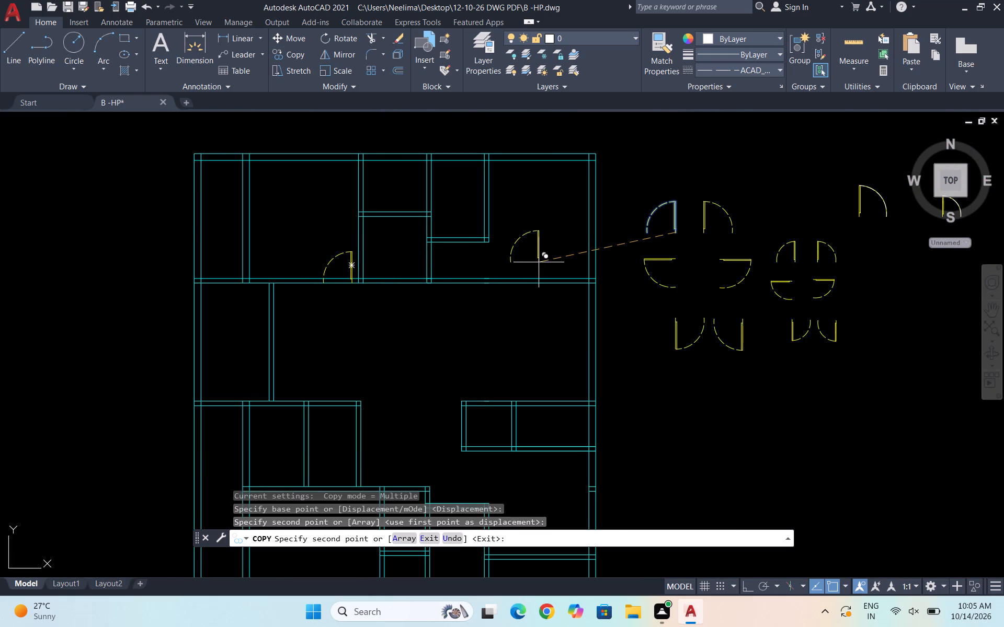
{"action": "key", "text": "Escape"}
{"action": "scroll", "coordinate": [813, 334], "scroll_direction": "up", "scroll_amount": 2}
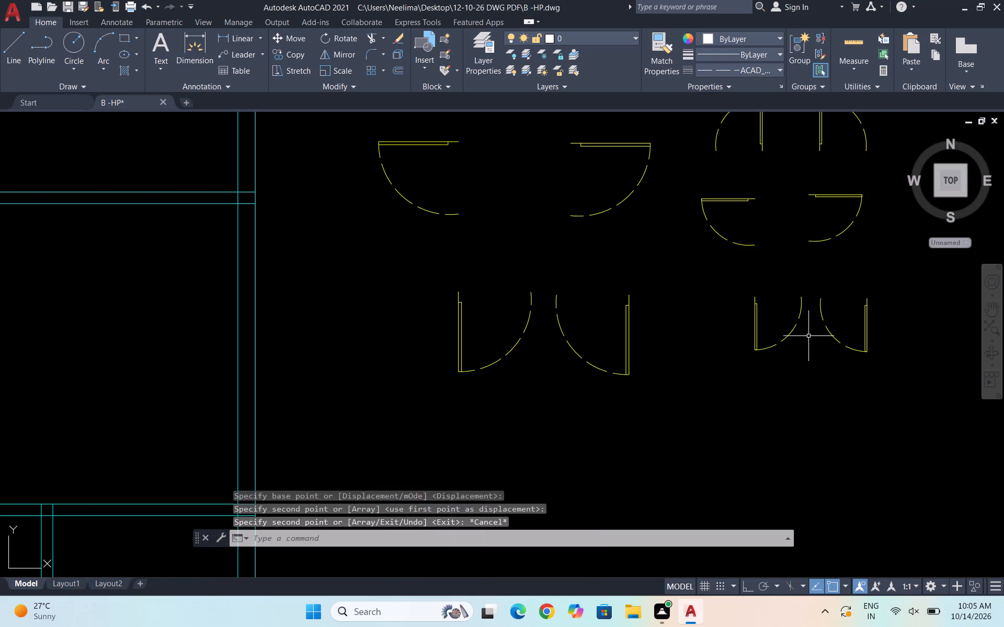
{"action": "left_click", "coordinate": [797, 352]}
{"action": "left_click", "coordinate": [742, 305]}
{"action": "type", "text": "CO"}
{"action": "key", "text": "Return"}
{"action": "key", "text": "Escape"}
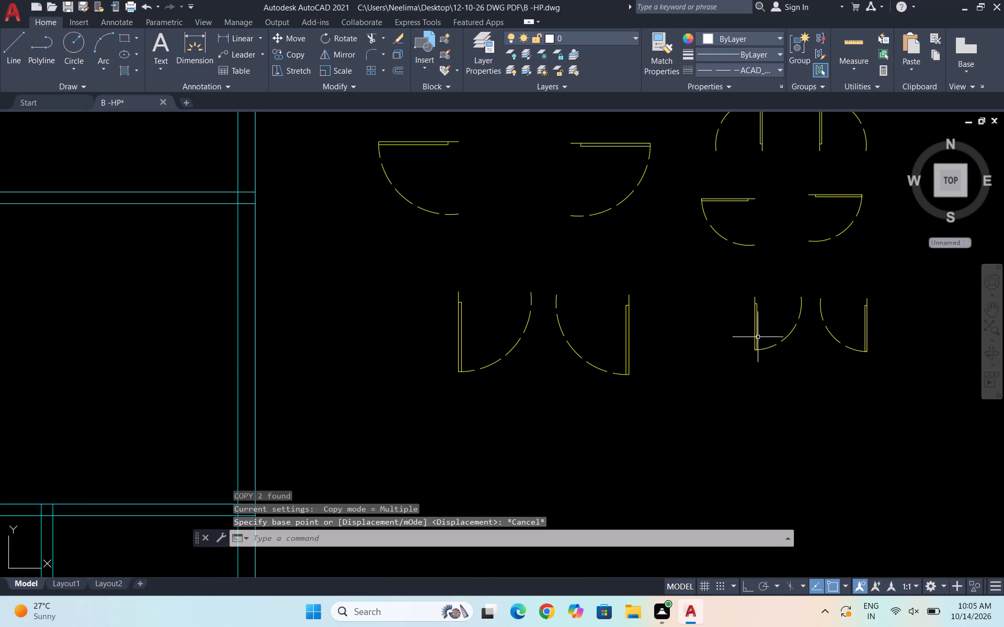
Copy the downward-pointing, right-swinging 2' door by its jamb end onto the short wall between the two stacked top-row rooms, near their left partition.
{"action": "scroll", "coordinate": [788, 329], "scroll_direction": "up", "scroll_amount": 2}
{"action": "left_click_drag", "start_coordinate": [829, 385], "coordinate": [818, 385]}
{"action": "left_click", "coordinate": [650, 200]}
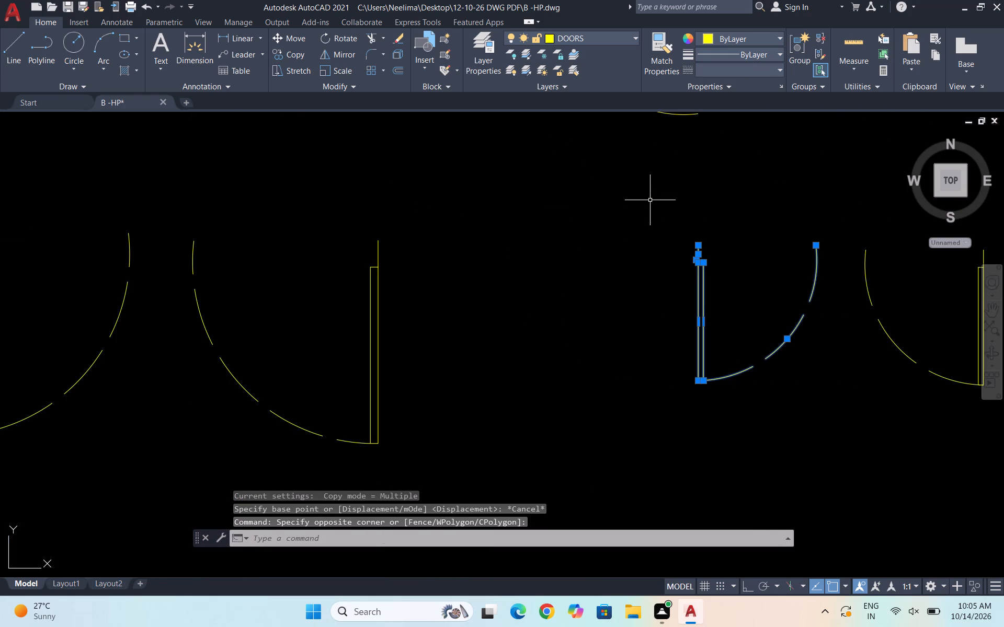
{"action": "type", "text": "CO"}
{"action": "key", "text": "Return"}
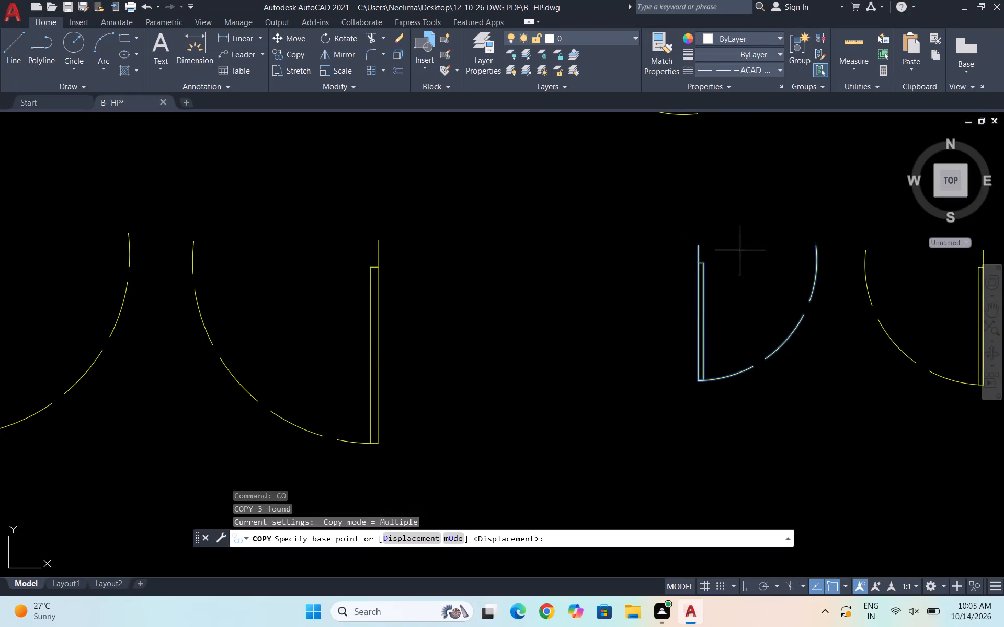
{"action": "left_click", "coordinate": [701, 245]}
{"action": "scroll", "coordinate": [794, 209], "scroll_direction": "down", "scroll_amount": 3}
{"action": "scroll", "coordinate": [591, 205], "scroll_direction": "down", "scroll_amount": 2}
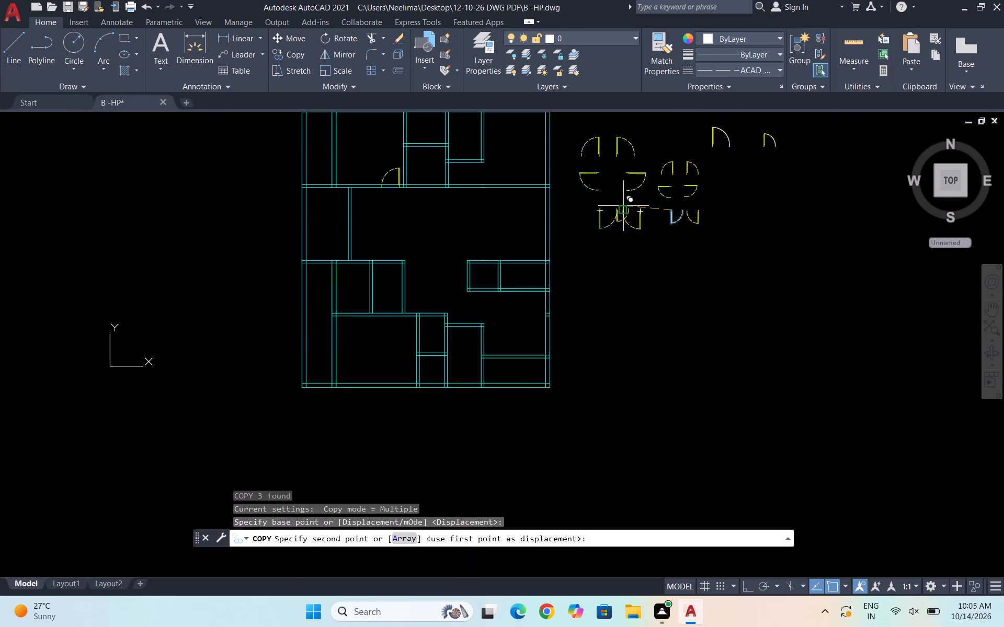
{"action": "scroll", "coordinate": [631, 206], "scroll_direction": "down", "scroll_amount": 1}
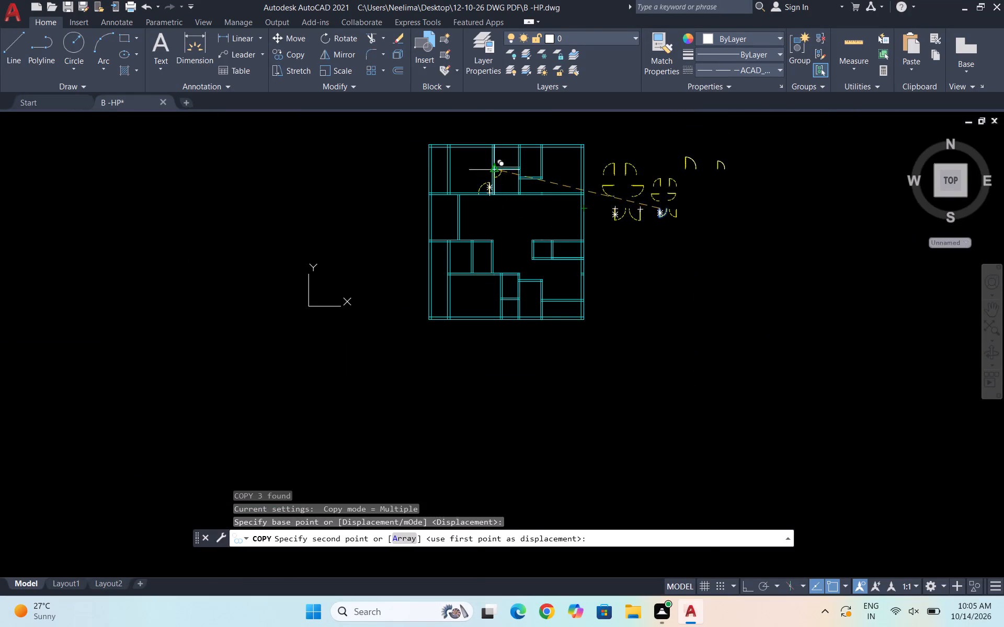
{"action": "scroll", "coordinate": [493, 167], "scroll_direction": "up", "scroll_amount": 6}
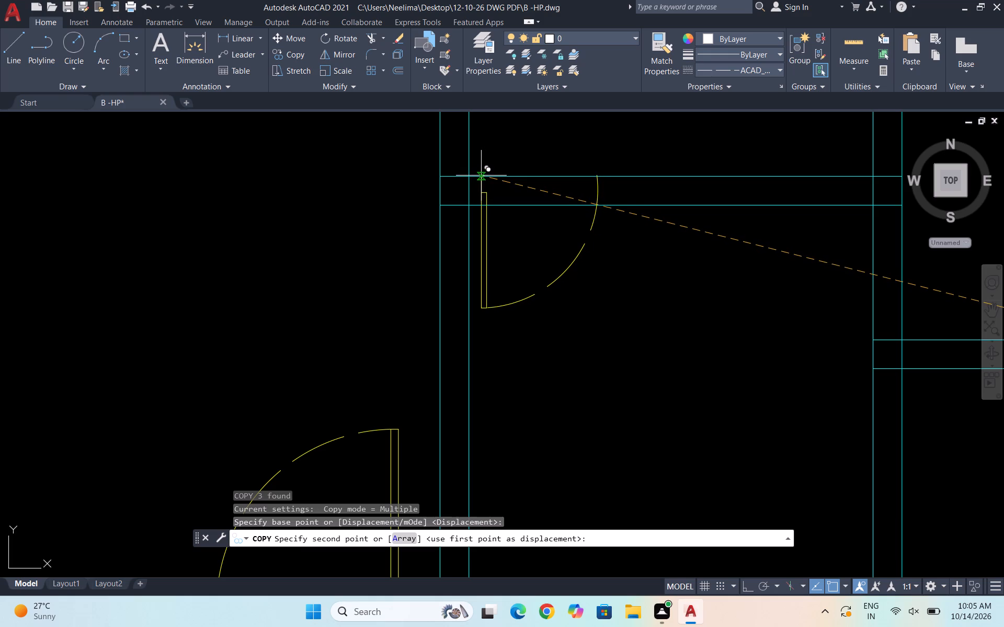
{"action": "left_click", "coordinate": [481, 176]}
{"action": "scroll", "coordinate": [566, 247], "scroll_direction": "down", "scroll_amount": 2}
{"action": "scroll", "coordinate": [532, 303], "scroll_direction": "down", "scroll_amount": 2}
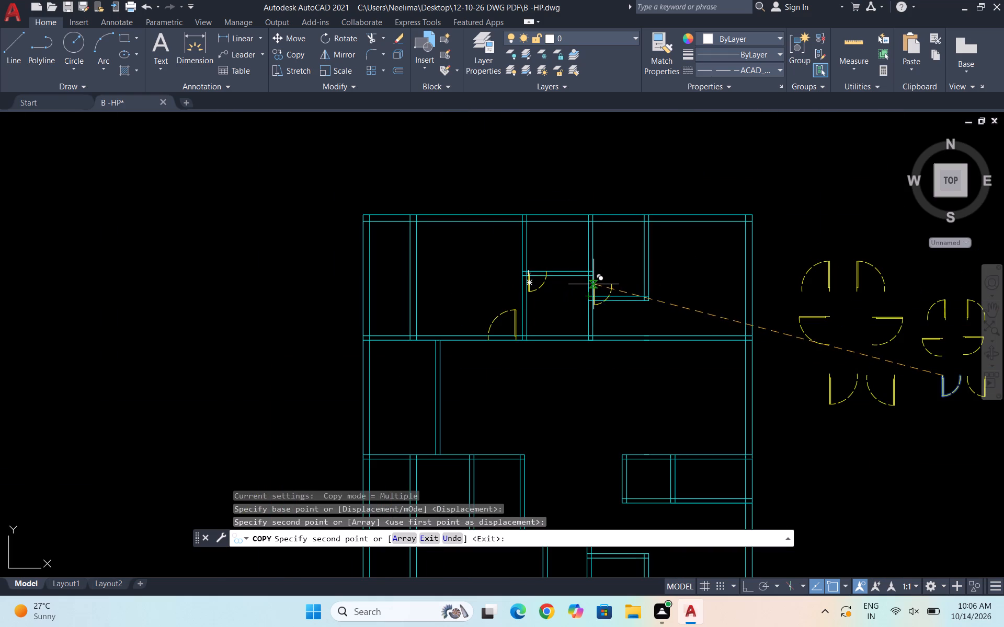
{"action": "key", "text": "Escape"}
Copy the upward-pointing, left-swinging 2' door by its jamb end onto the short bottom wall of the fourth top-row room, near its right partition.
{"action": "scroll", "coordinate": [519, 280], "scroll_direction": "down", "scroll_amount": 1}
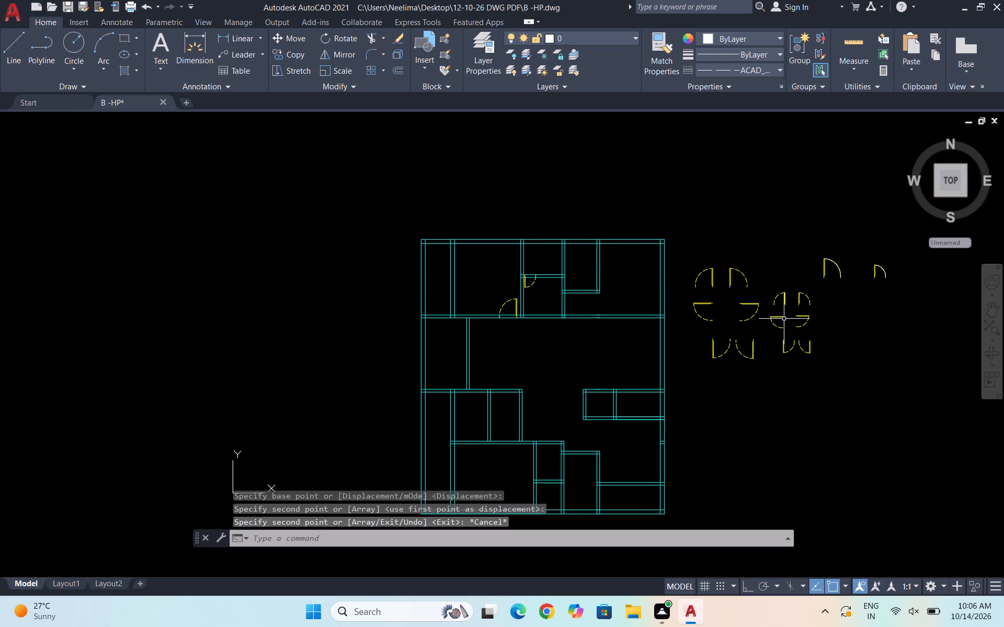
{"action": "scroll", "coordinate": [795, 308], "scroll_direction": "up", "scroll_amount": 3}
{"action": "left_click", "coordinate": [768, 311]}
{"action": "left_click", "coordinate": [697, 230]}
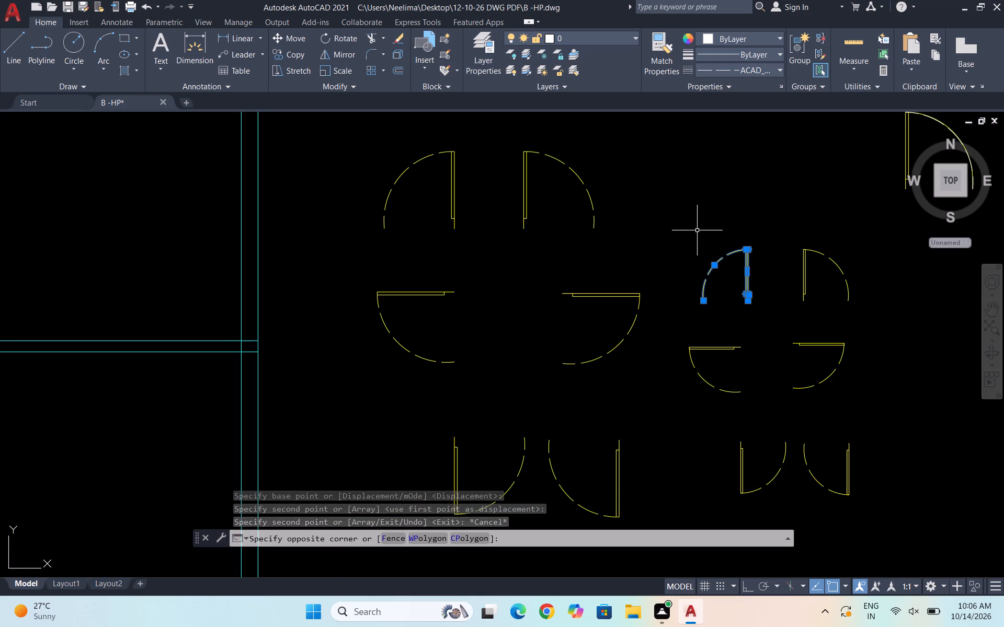
{"action": "type", "text": "CO"}
{"action": "key", "text": "Return"}
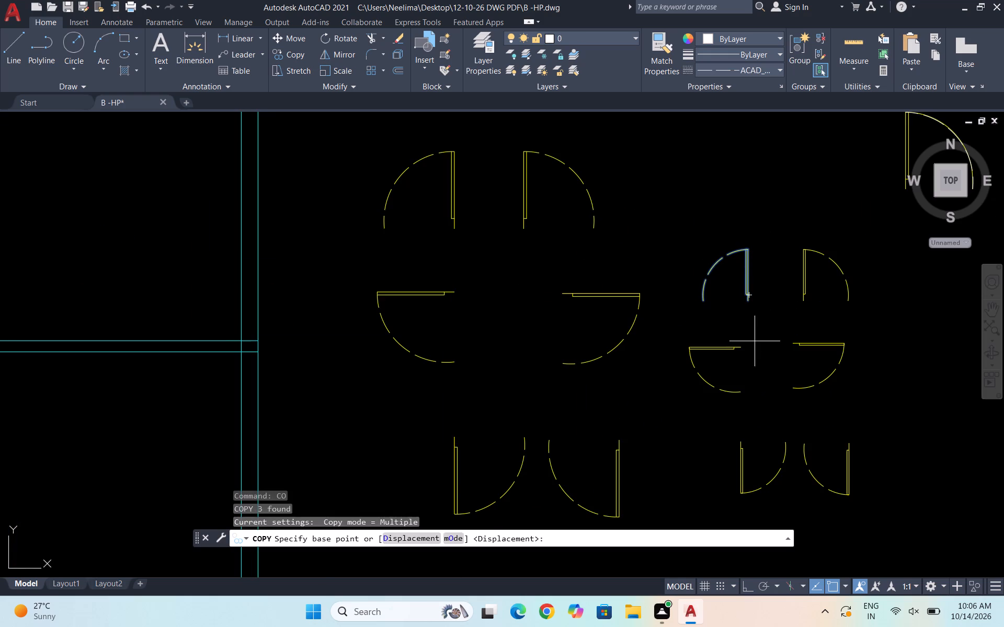
{"action": "scroll", "coordinate": [757, 296], "scroll_direction": "up", "scroll_amount": 2}
{"action": "left_click", "coordinate": [727, 309]}
{"action": "scroll", "coordinate": [758, 299], "scroll_direction": "down", "scroll_amount": 3}
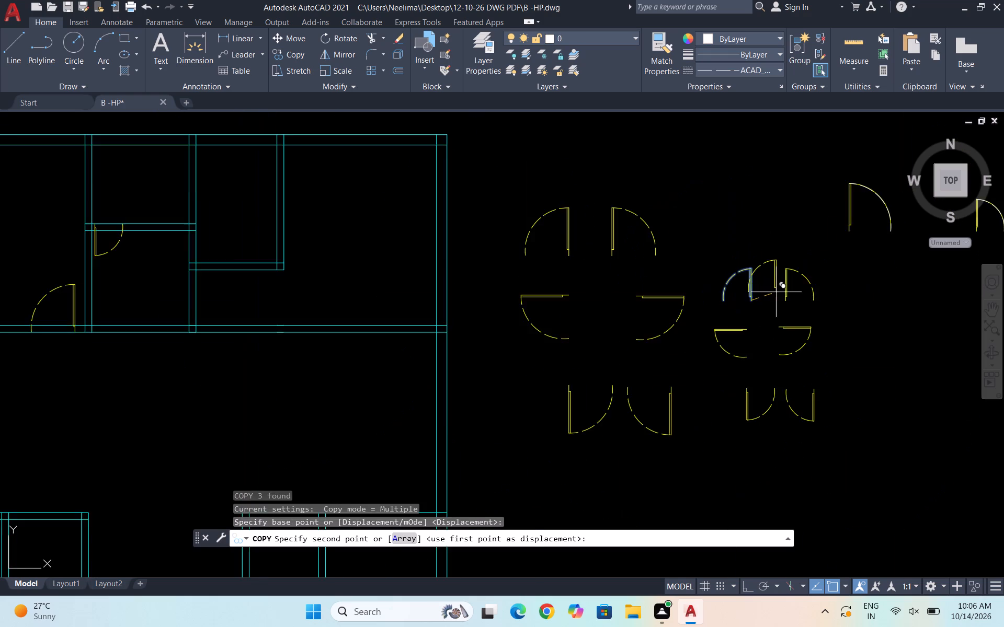
{"action": "scroll", "coordinate": [780, 292], "scroll_direction": "down", "scroll_amount": 1}
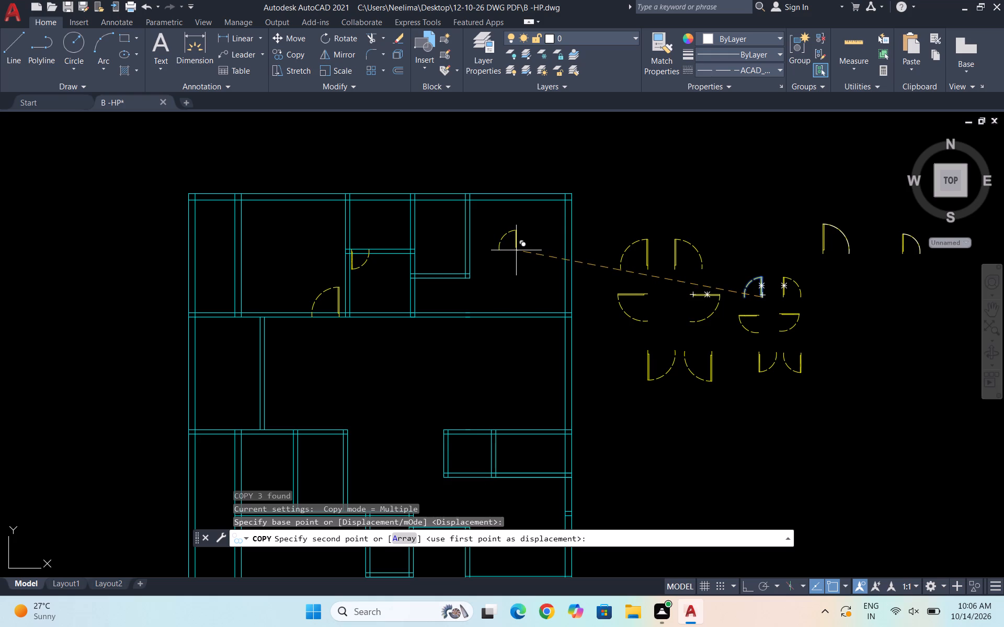
{"action": "scroll", "coordinate": [454, 269], "scroll_direction": "up", "scroll_amount": 5}
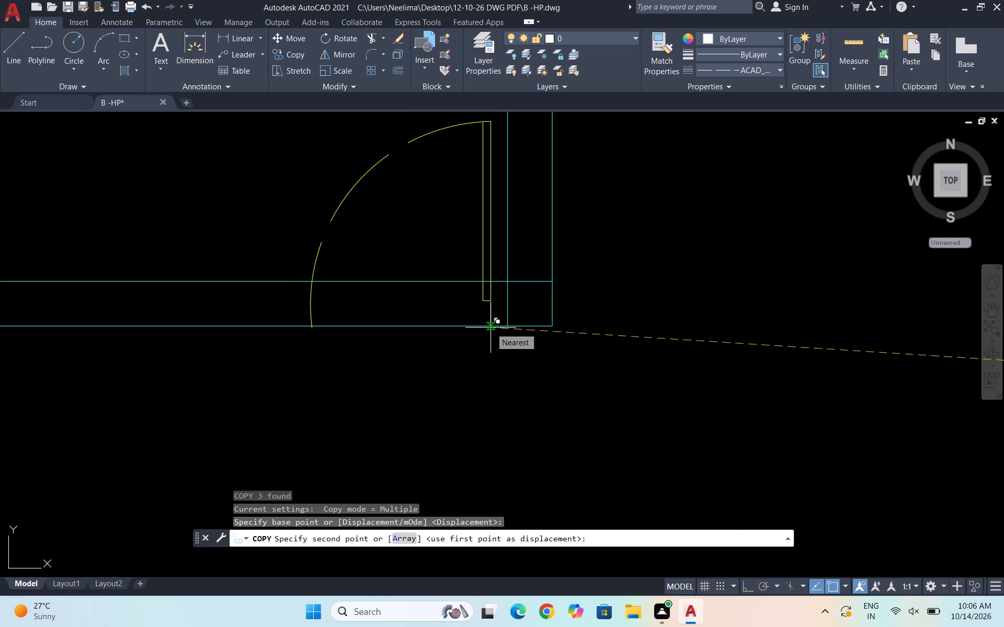
{"action": "left_click", "coordinate": [488, 326]}
{"action": "scroll", "coordinate": [482, 339], "scroll_direction": "down", "scroll_amount": 2}
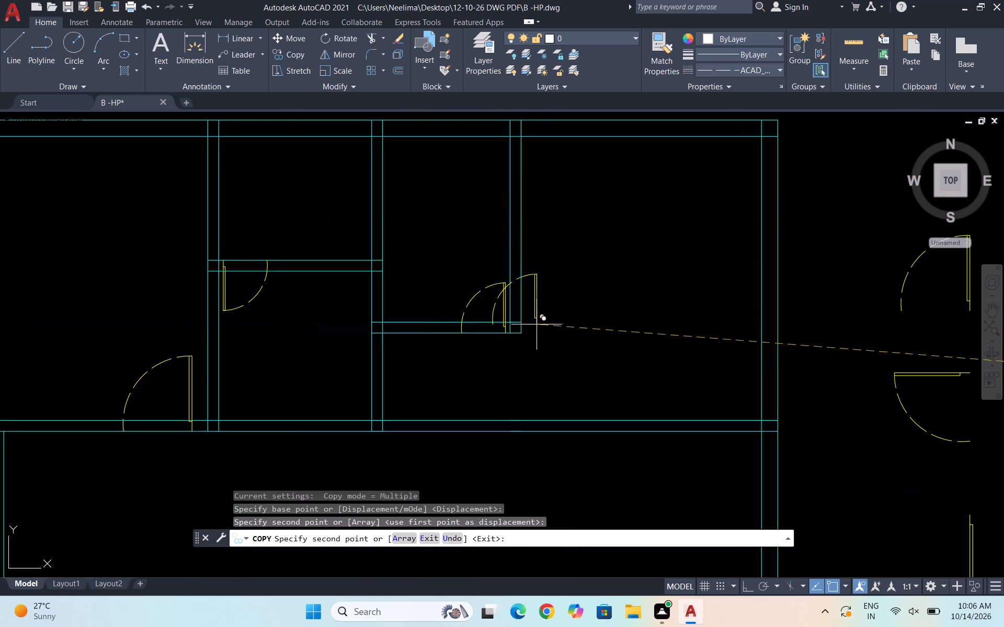
{"action": "scroll", "coordinate": [537, 324], "scroll_direction": "down", "scroll_amount": 3}
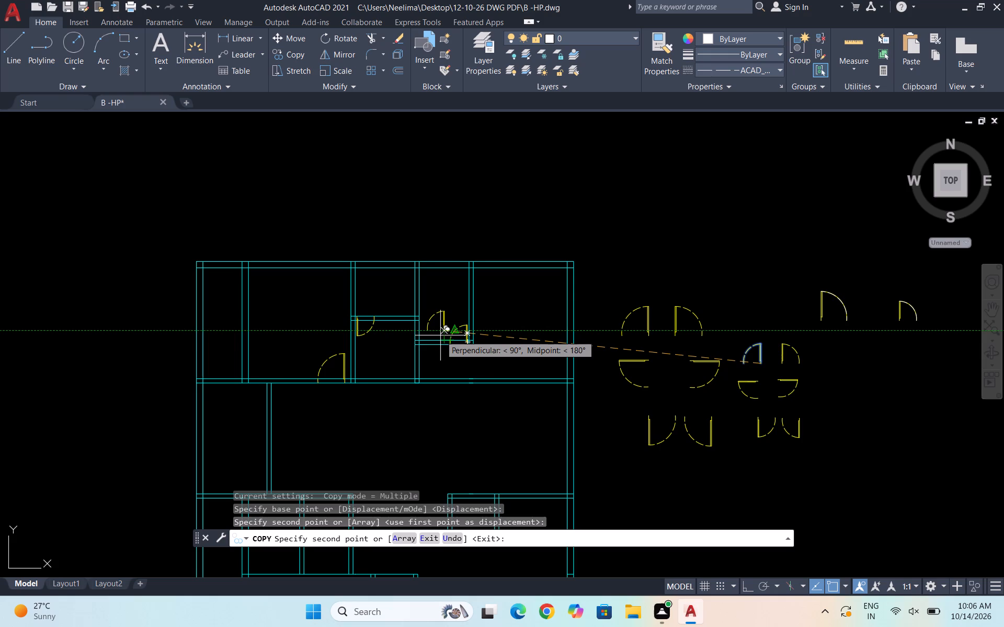
{"action": "key", "text": "Escape"}
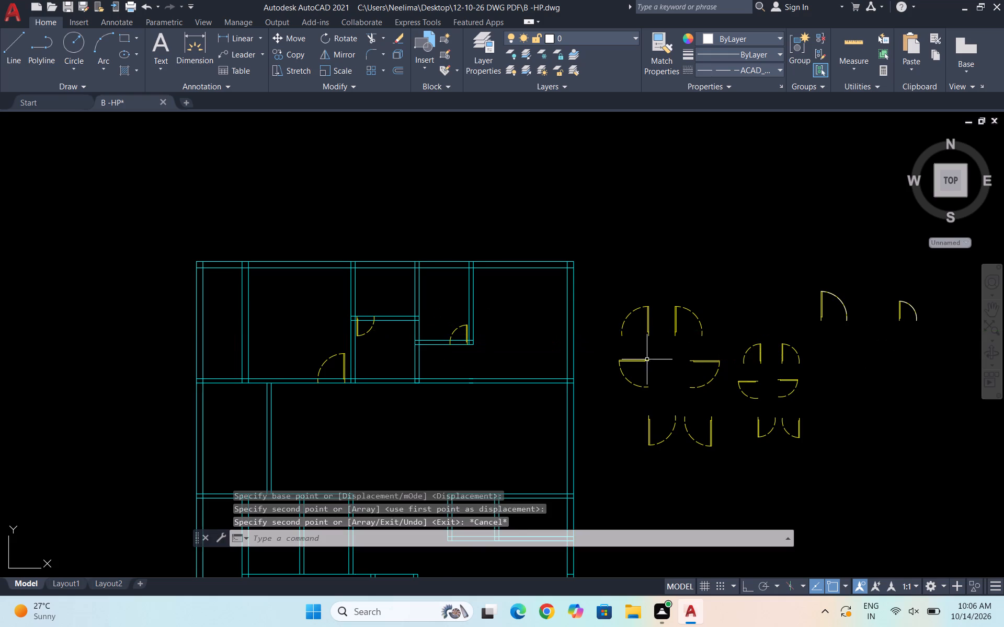
Copy the upward-pointing, right-swinging 3' door by its jamb end onto the top row's bottom wall, just right of the stacked rooms' right partition.
{"action": "scroll", "coordinate": [646, 349], "scroll_direction": "up", "scroll_amount": 1}
{"action": "left_click", "coordinate": [753, 345]}
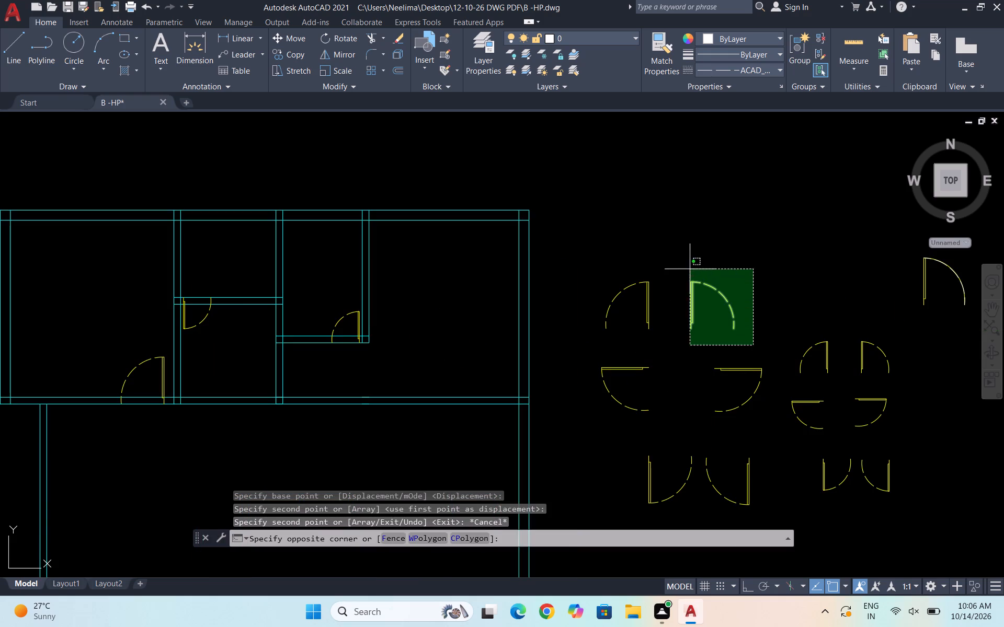
{"action": "left_click", "coordinate": [670, 252]}
{"action": "type", "text": "CO"}
{"action": "key", "text": "Return"}
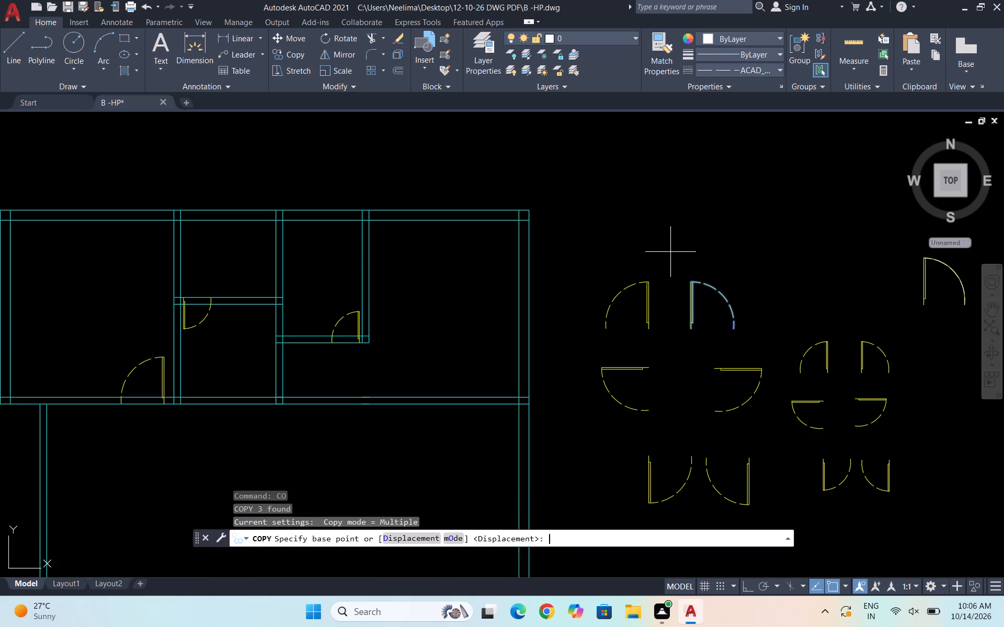
{"action": "left_click", "coordinate": [688, 332]}
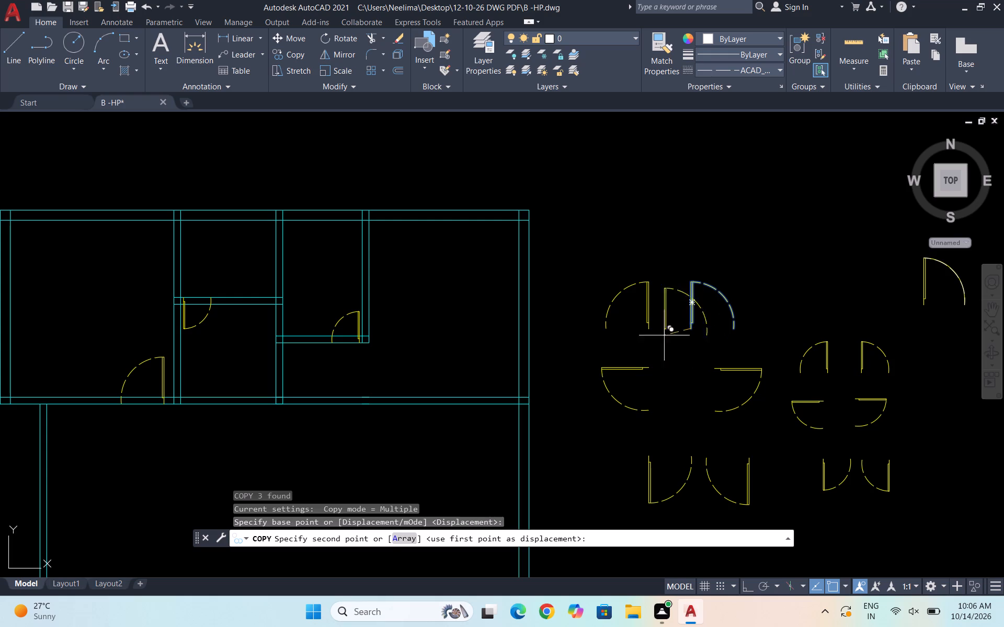
{"action": "scroll", "coordinate": [283, 412], "scroll_direction": "up", "scroll_amount": 1}
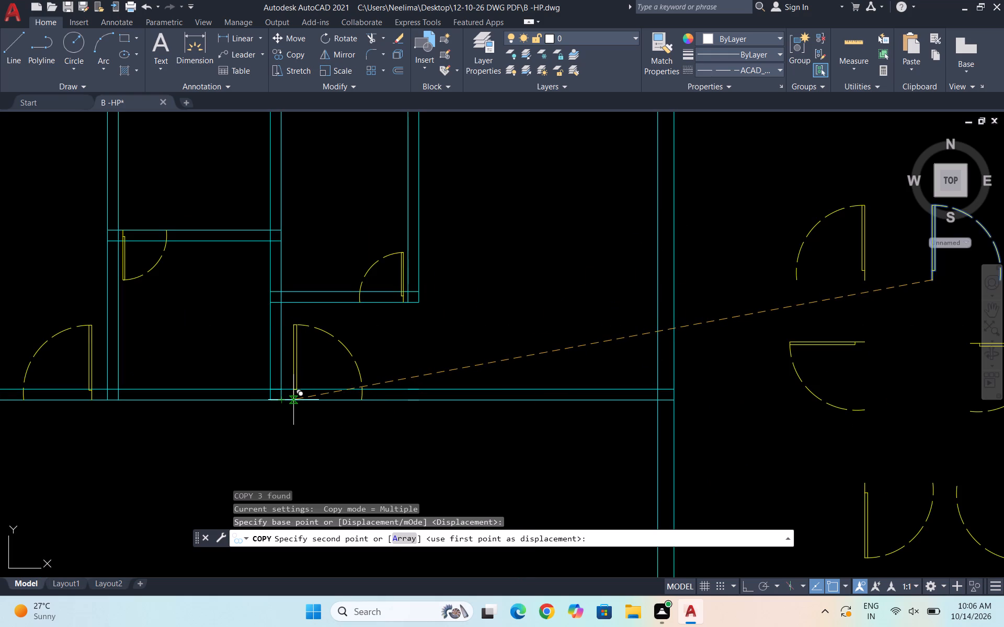
{"action": "left_click", "coordinate": [293, 400]}
{"action": "scroll", "coordinate": [379, 362], "scroll_direction": "down", "scroll_amount": 2}
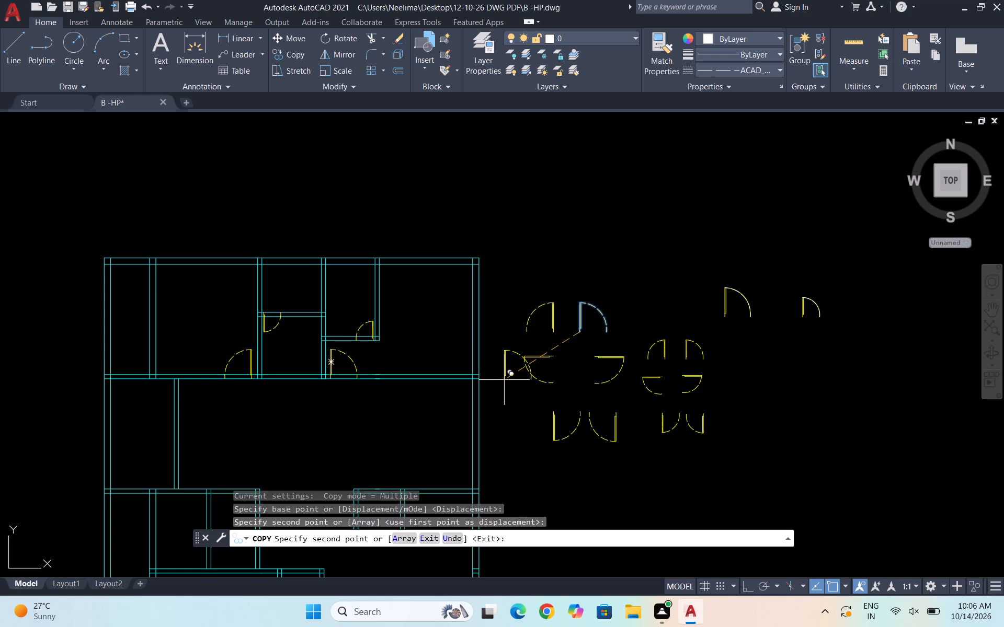
{"action": "key", "text": "Escape"}
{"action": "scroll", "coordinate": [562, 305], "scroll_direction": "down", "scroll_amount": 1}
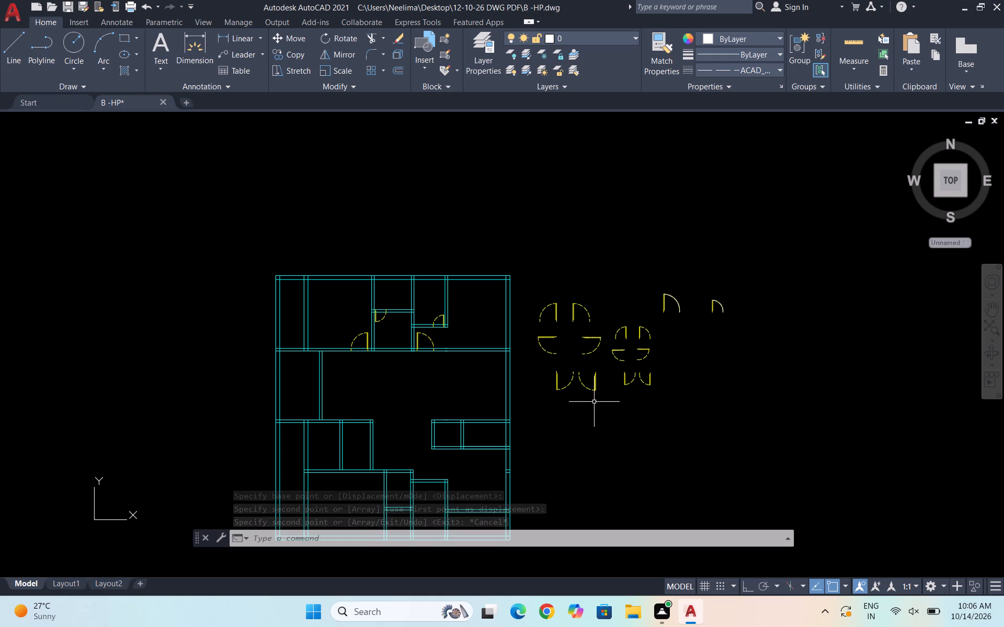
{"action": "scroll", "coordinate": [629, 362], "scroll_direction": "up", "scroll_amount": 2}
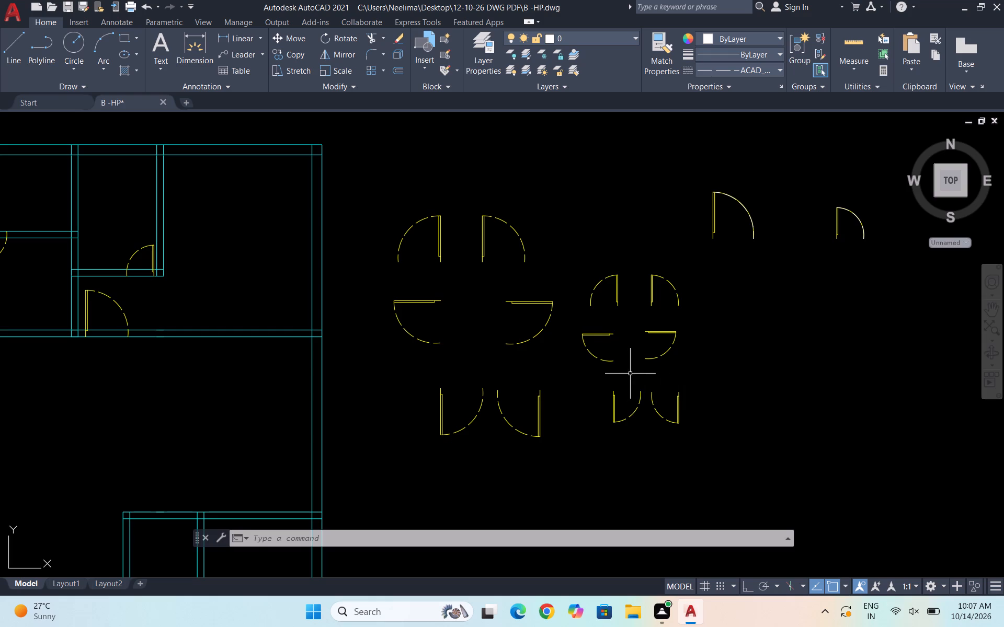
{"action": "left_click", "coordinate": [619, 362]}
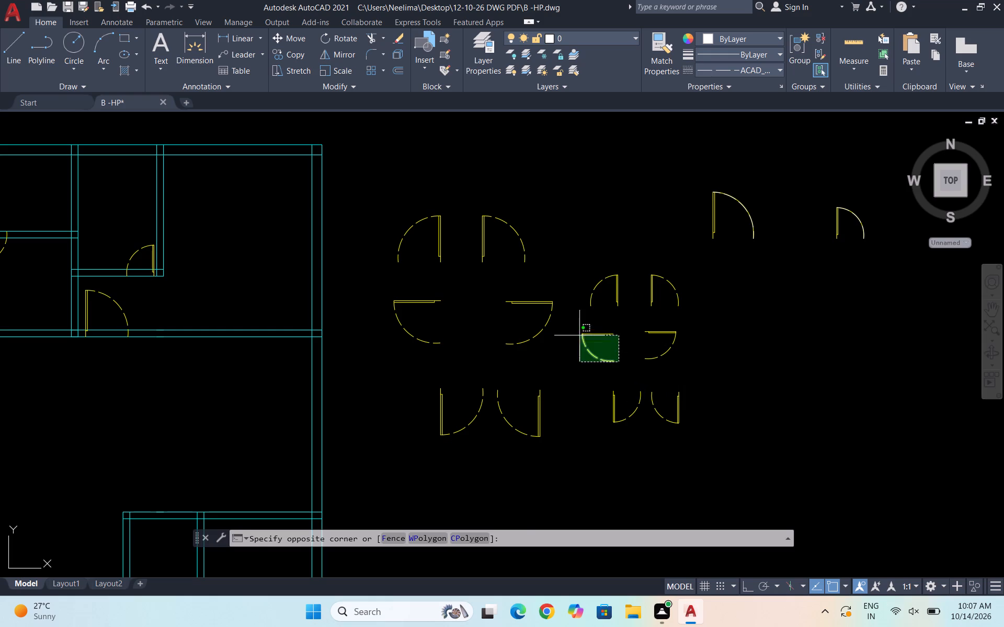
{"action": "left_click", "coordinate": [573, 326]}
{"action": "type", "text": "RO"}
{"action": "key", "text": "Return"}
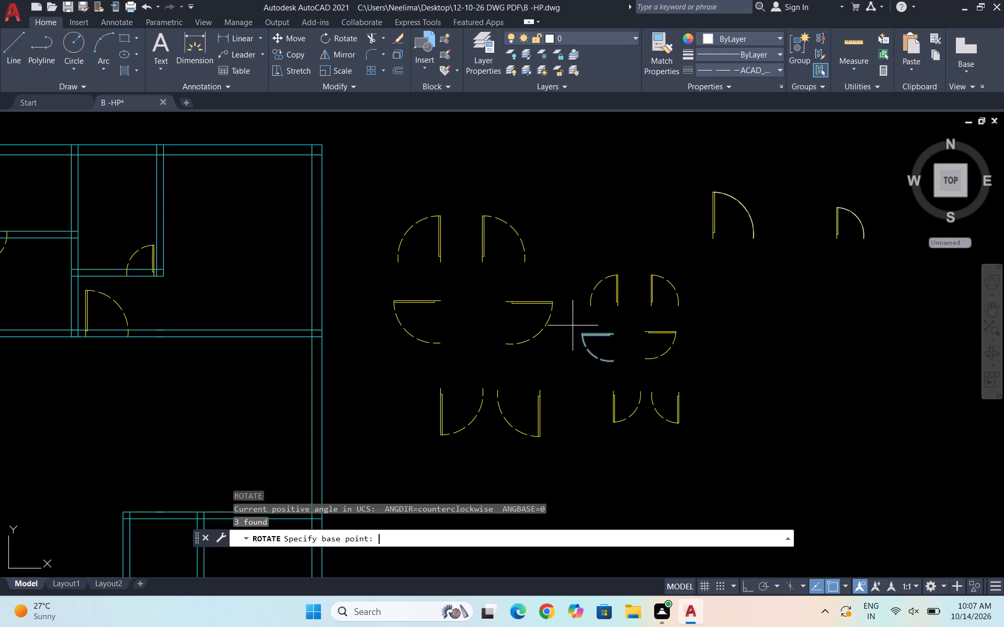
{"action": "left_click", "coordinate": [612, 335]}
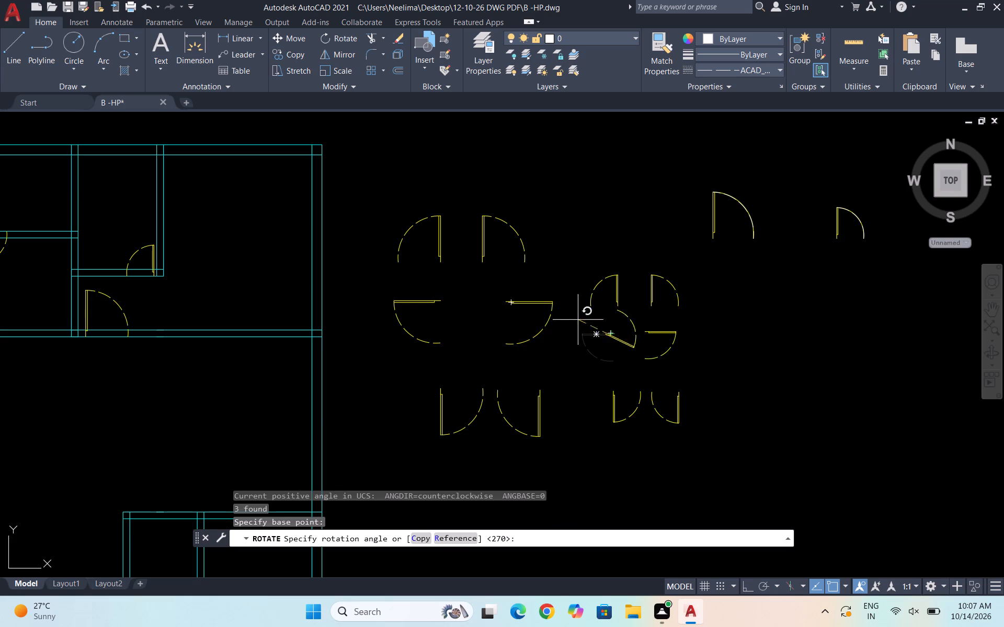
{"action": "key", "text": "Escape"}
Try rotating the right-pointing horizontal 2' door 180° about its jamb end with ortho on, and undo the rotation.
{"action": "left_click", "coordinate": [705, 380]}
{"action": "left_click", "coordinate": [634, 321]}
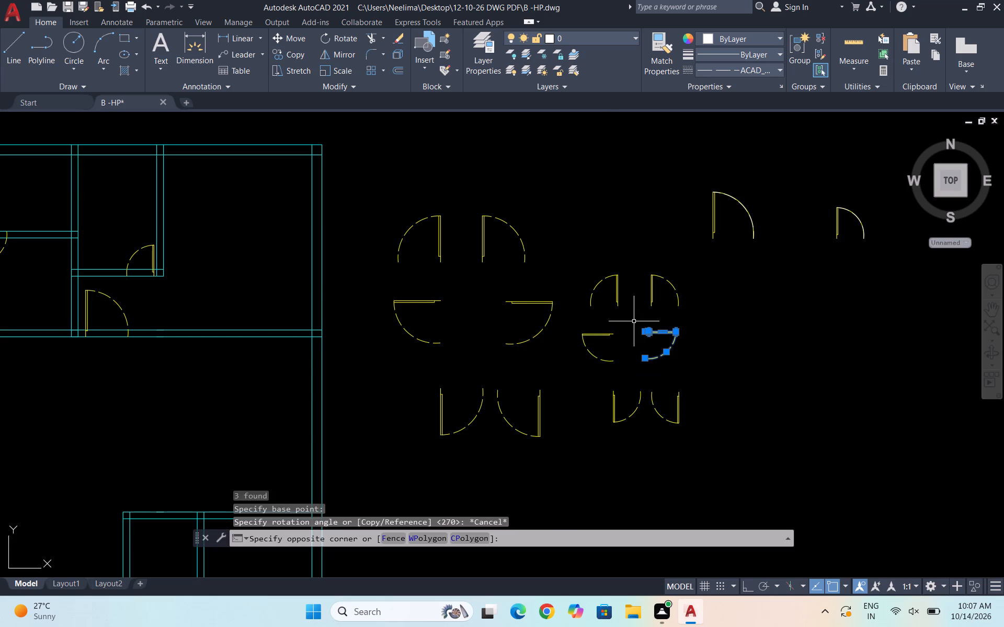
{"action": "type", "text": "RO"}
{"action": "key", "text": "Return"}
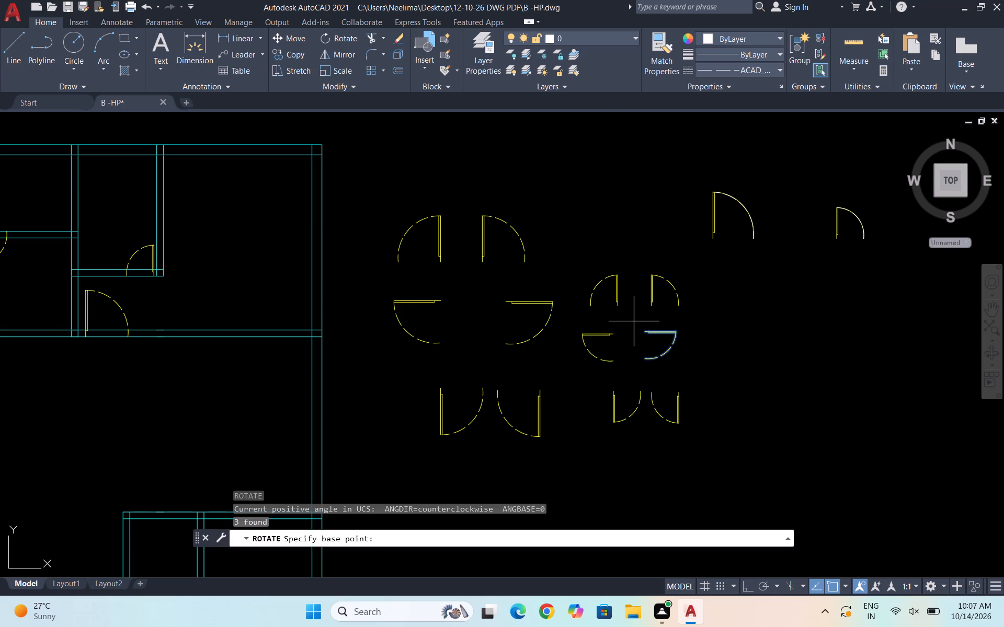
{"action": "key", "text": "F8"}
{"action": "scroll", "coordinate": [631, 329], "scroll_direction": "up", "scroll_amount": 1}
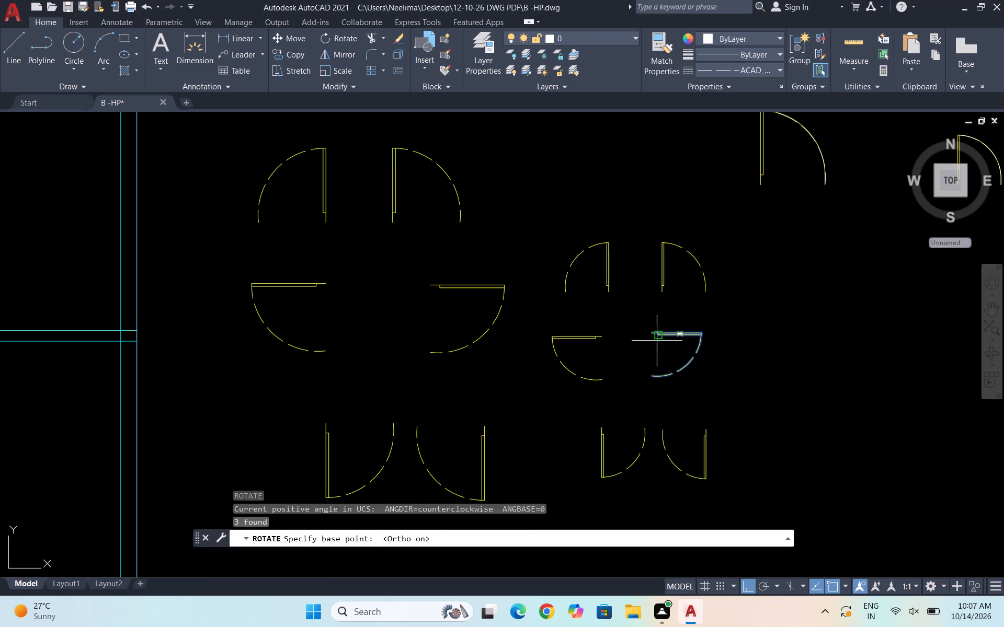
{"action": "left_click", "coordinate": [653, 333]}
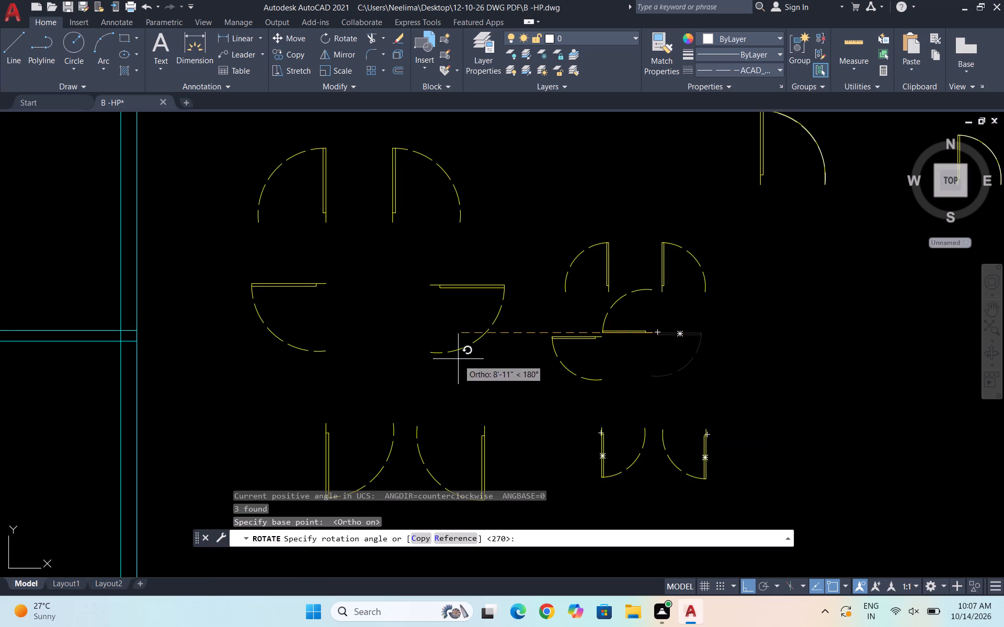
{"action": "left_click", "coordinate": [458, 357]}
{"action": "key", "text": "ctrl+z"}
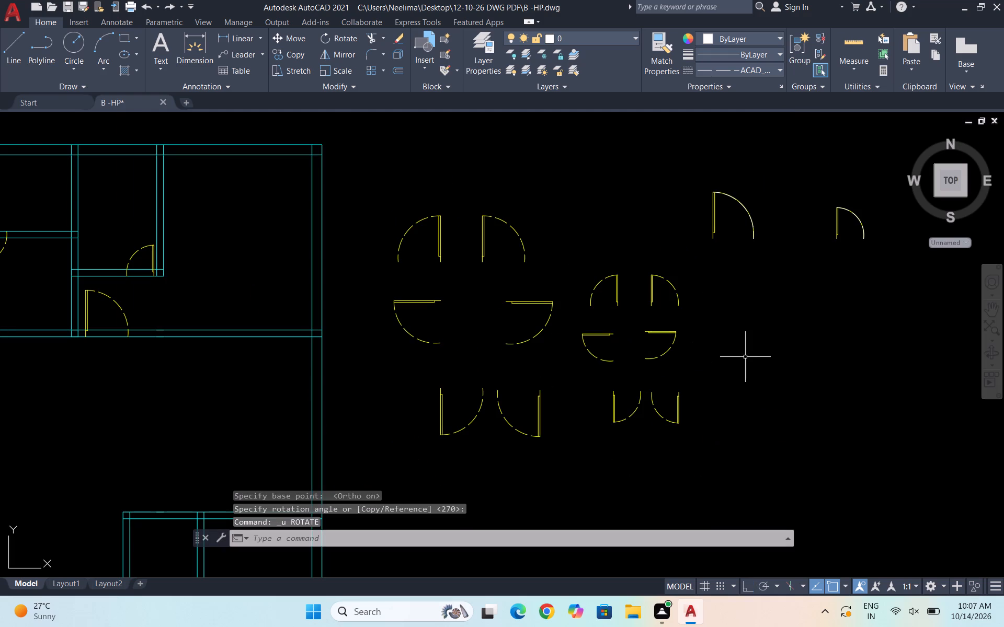
Rotate the right-pointing horizontal 2' door 180° about its jamb end with ortho on, so it points left and swings upward.
{"action": "left_click", "coordinate": [685, 368]}
{"action": "left_click", "coordinate": [634, 322]}
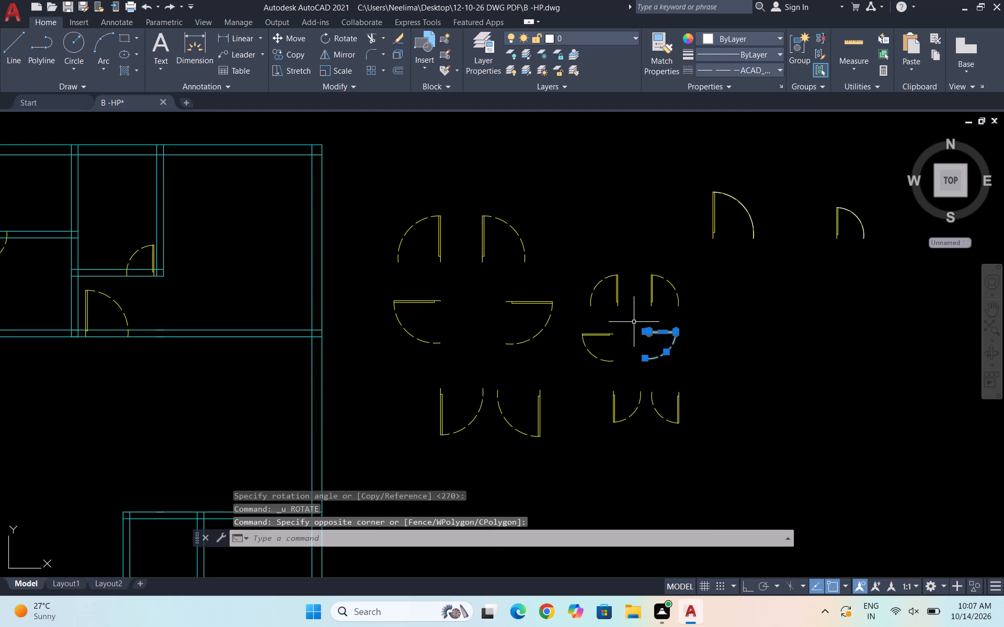
{"action": "type", "text": "RO"}
{"action": "key", "text": "Return"}
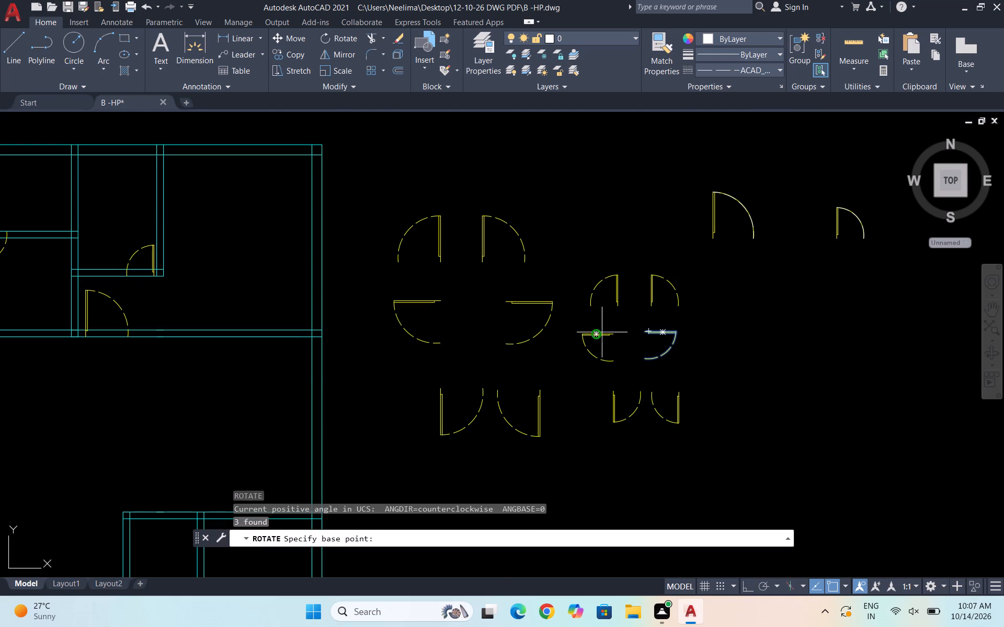
{"action": "scroll", "coordinate": [647, 334], "scroll_direction": "up", "scroll_amount": 3}
{"action": "left_click", "coordinate": [632, 321]}
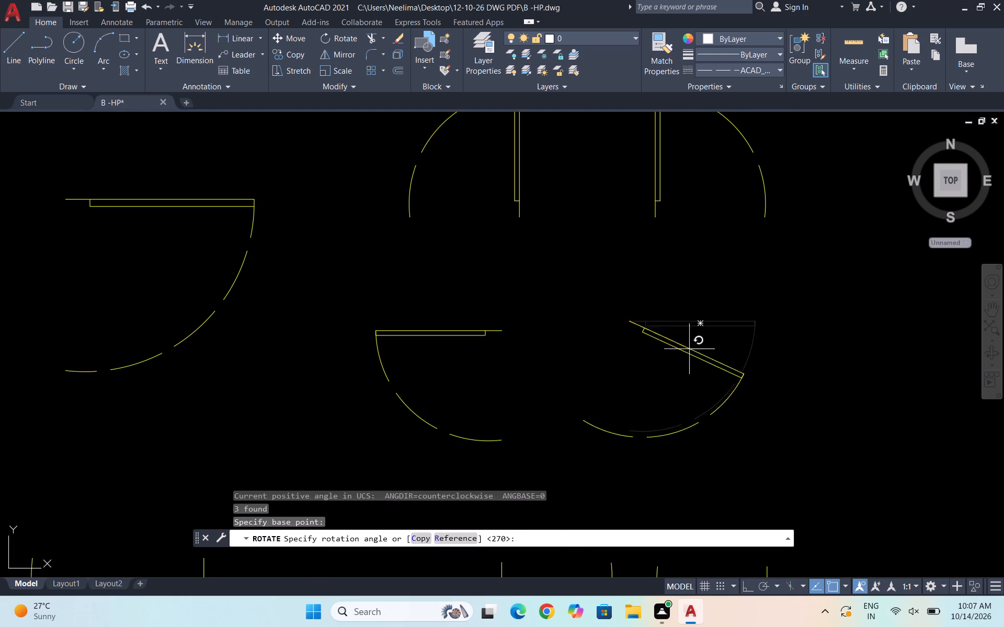
{"action": "key", "text": "F8"}
{"action": "left_click", "coordinate": [369, 306]}
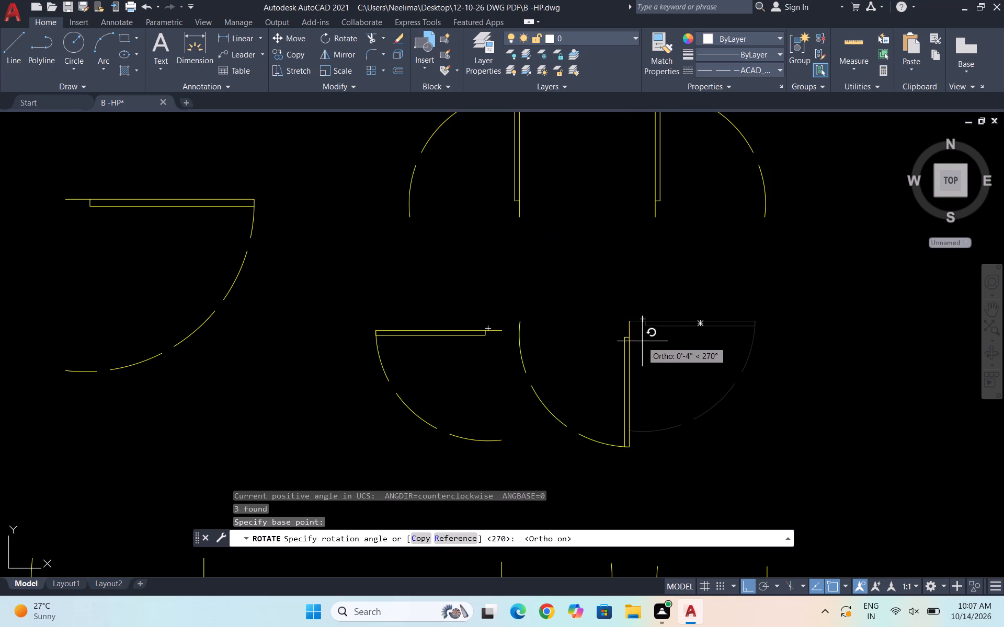
{"action": "left_click", "coordinate": [474, 276]}
Copy the left-pointing, upward-swinging 2' door by its jamb end onto the partition between the two small rooms in the middle-left block, ortho off.
{"action": "left_click_drag", "start_coordinate": [673, 361], "coordinate": [672, 361]}
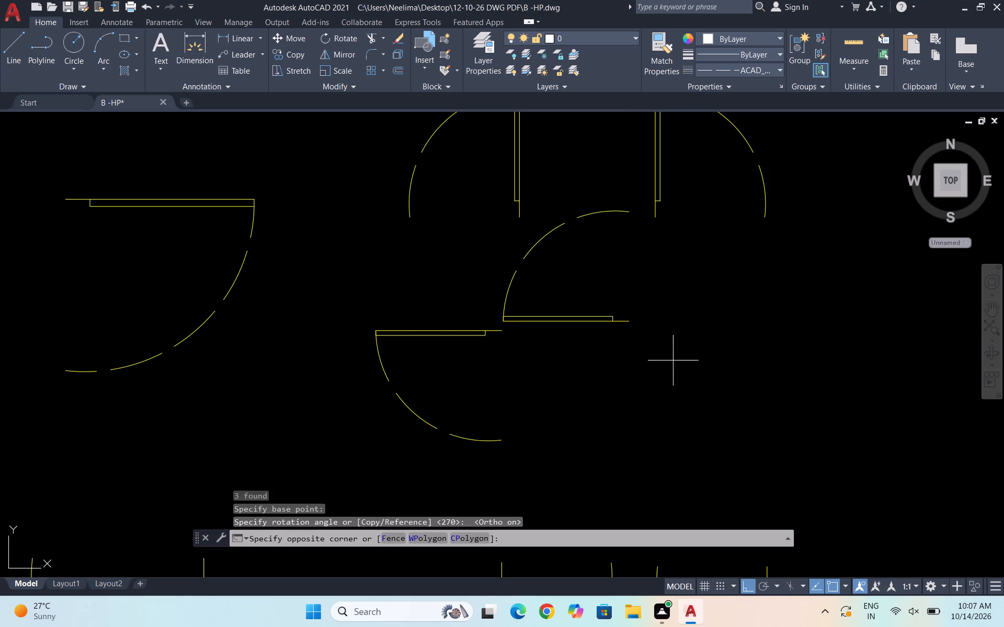
{"action": "left_click_drag", "start_coordinate": [672, 361], "coordinate": [665, 356]}
{"action": "left_click", "coordinate": [537, 239]}
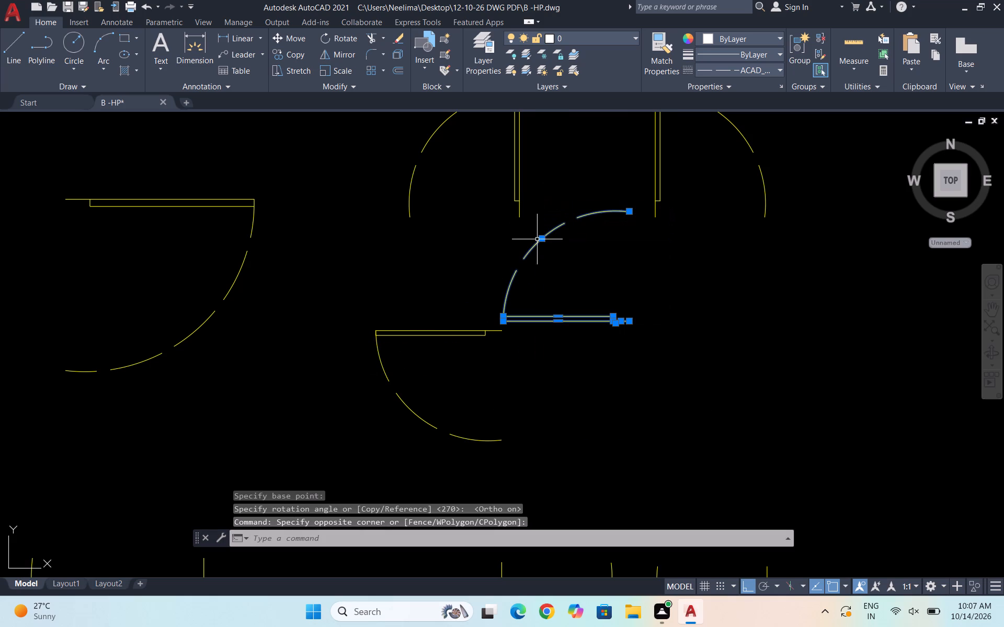
{"action": "type", "text": "CO"}
{"action": "key", "text": "Return"}
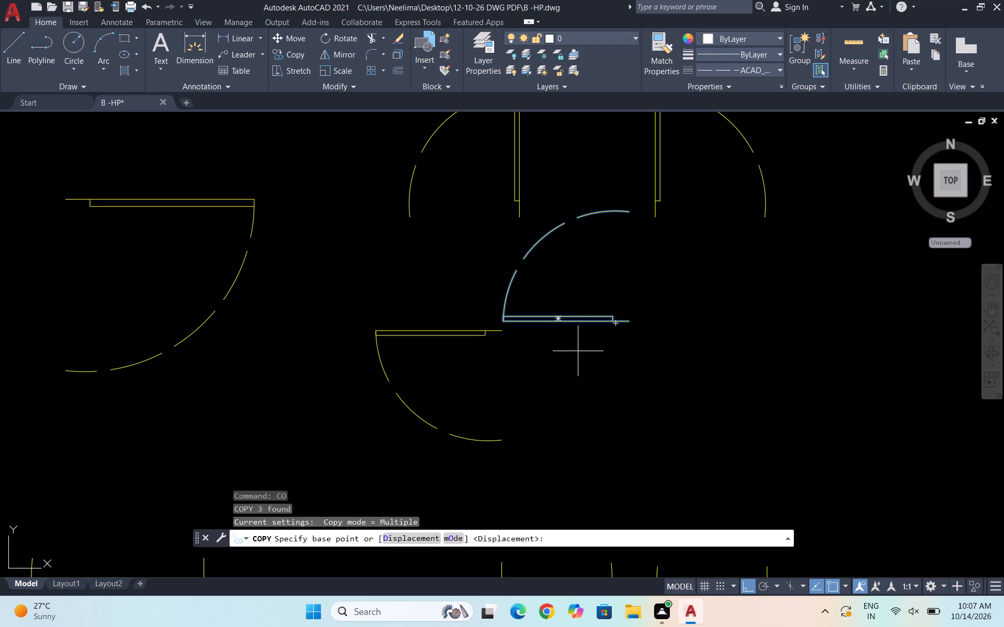
{"action": "left_click", "coordinate": [630, 321]}
{"action": "scroll", "coordinate": [692, 297], "scroll_direction": "down", "scroll_amount": 4}
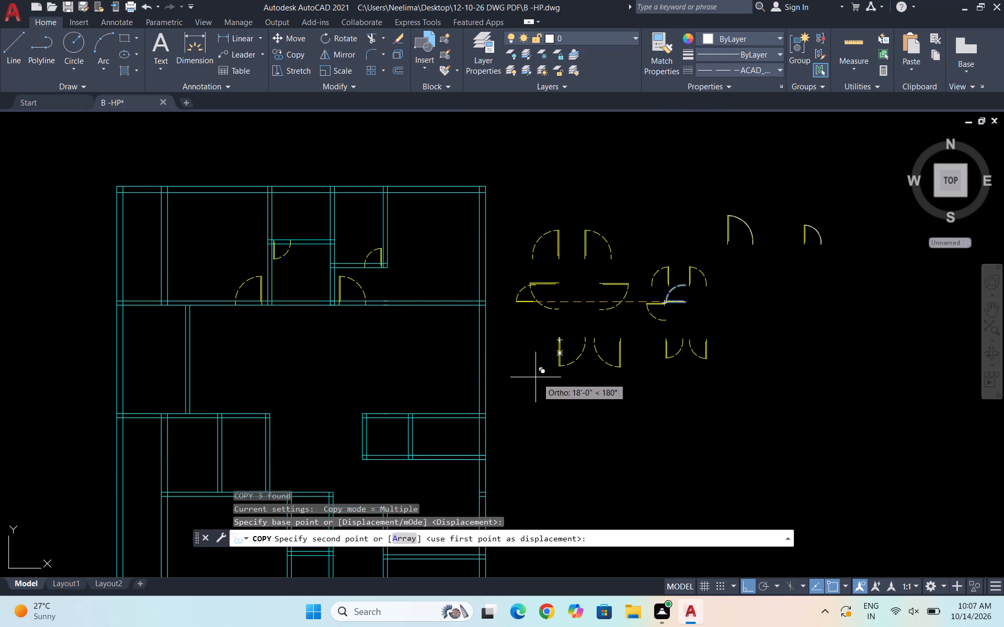
{"action": "key", "text": "F8"}
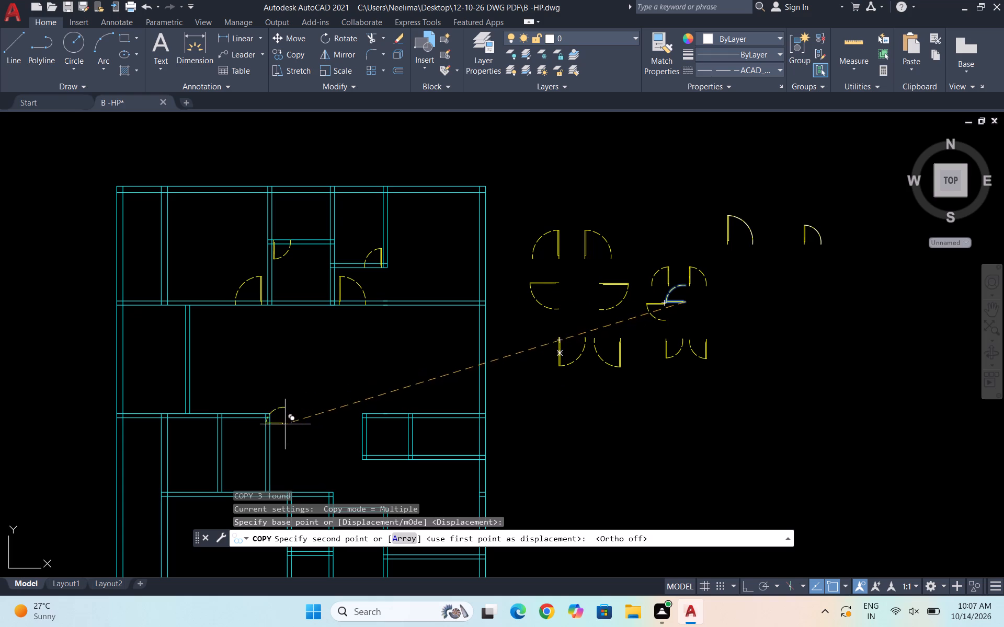
{"action": "scroll", "coordinate": [348, 388], "scroll_direction": "down", "scroll_amount": 1}
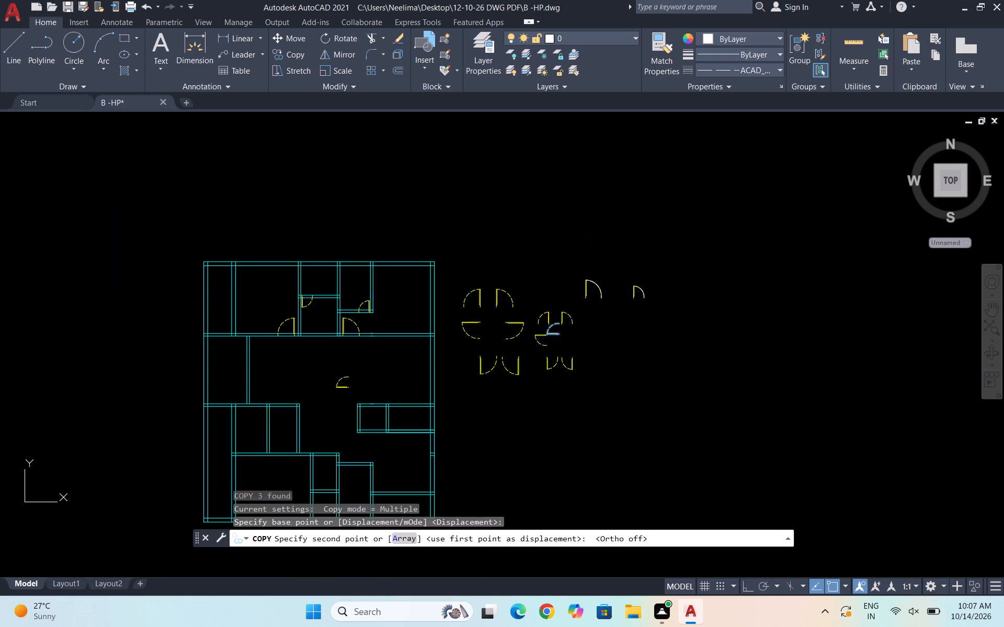
{"action": "scroll", "coordinate": [262, 429], "scroll_direction": "up", "scroll_amount": 2}
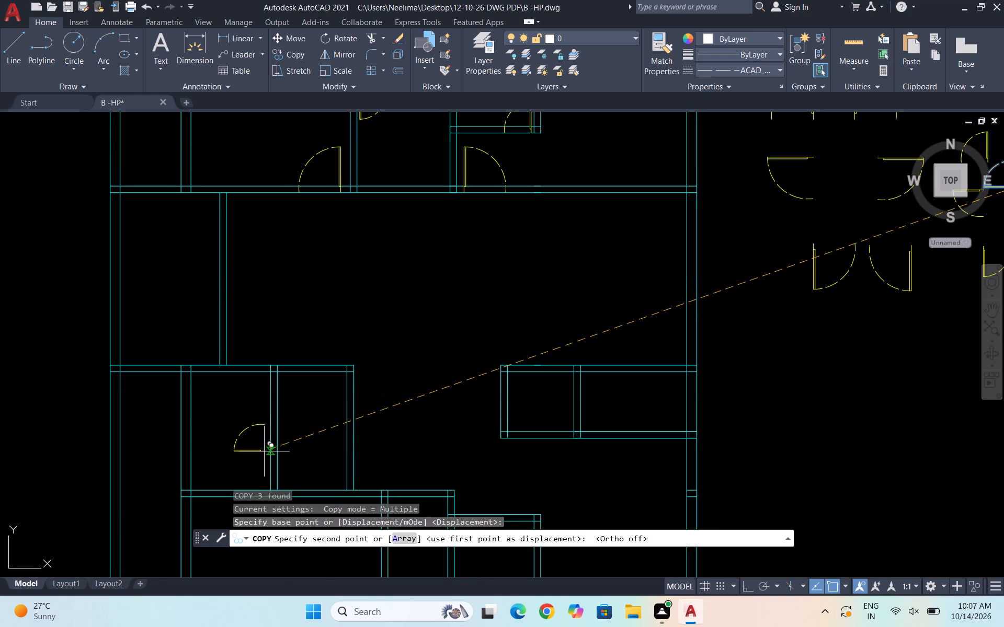
{"action": "scroll", "coordinate": [264, 451], "scroll_direction": "up", "scroll_amount": 1}
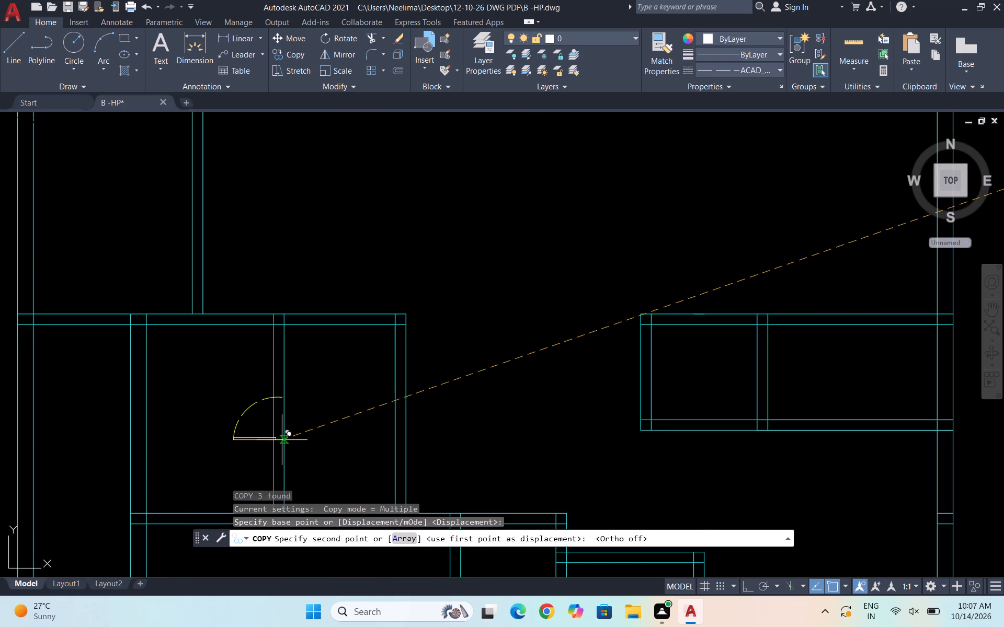
{"action": "scroll", "coordinate": [292, 433], "scroll_direction": "down", "scroll_amount": 1}
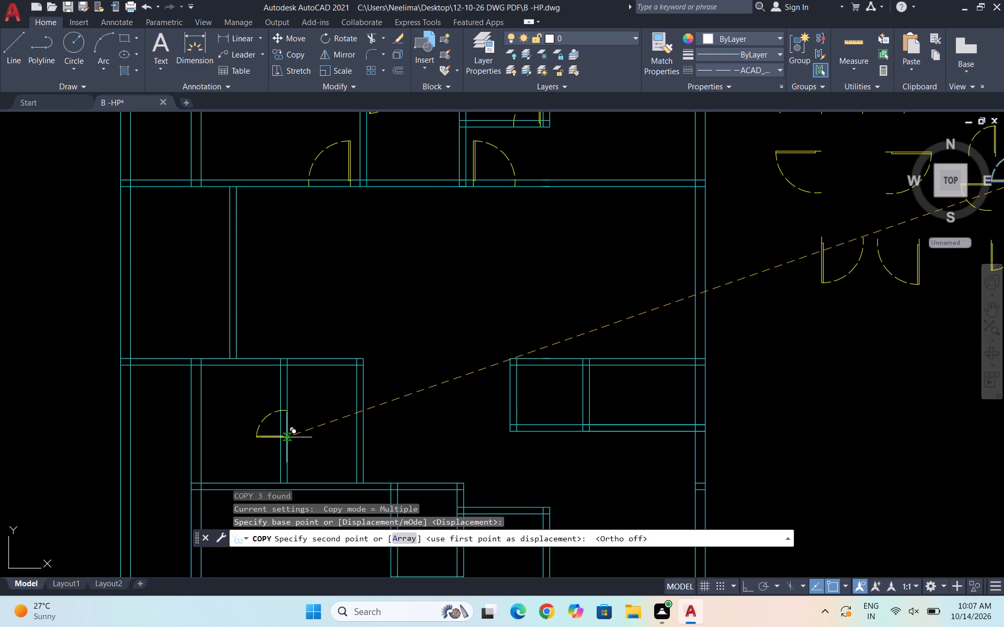
{"action": "left_click", "coordinate": [287, 437]}
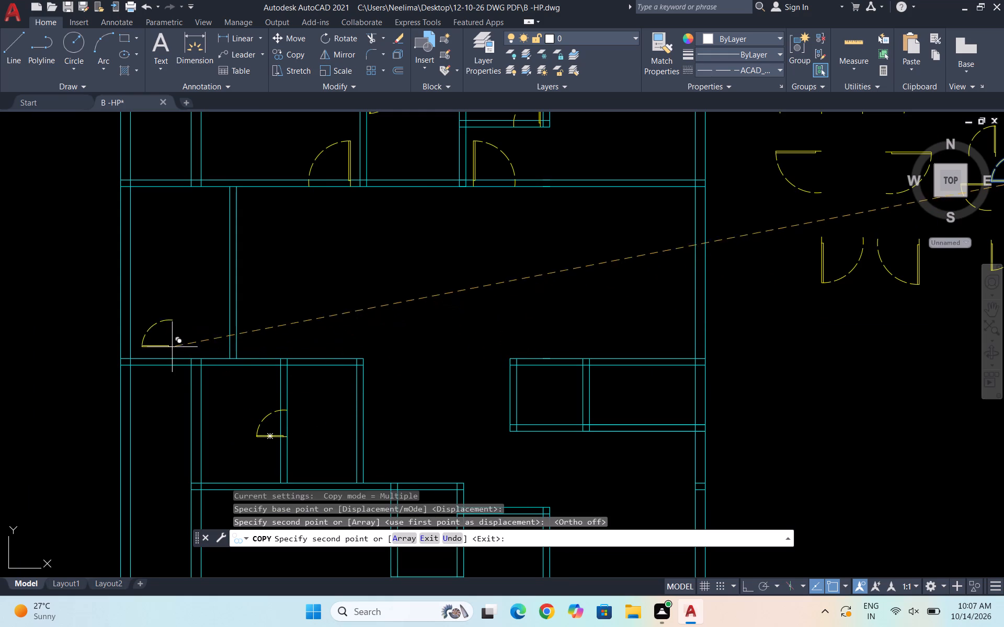
{"action": "key", "text": "Escape"}
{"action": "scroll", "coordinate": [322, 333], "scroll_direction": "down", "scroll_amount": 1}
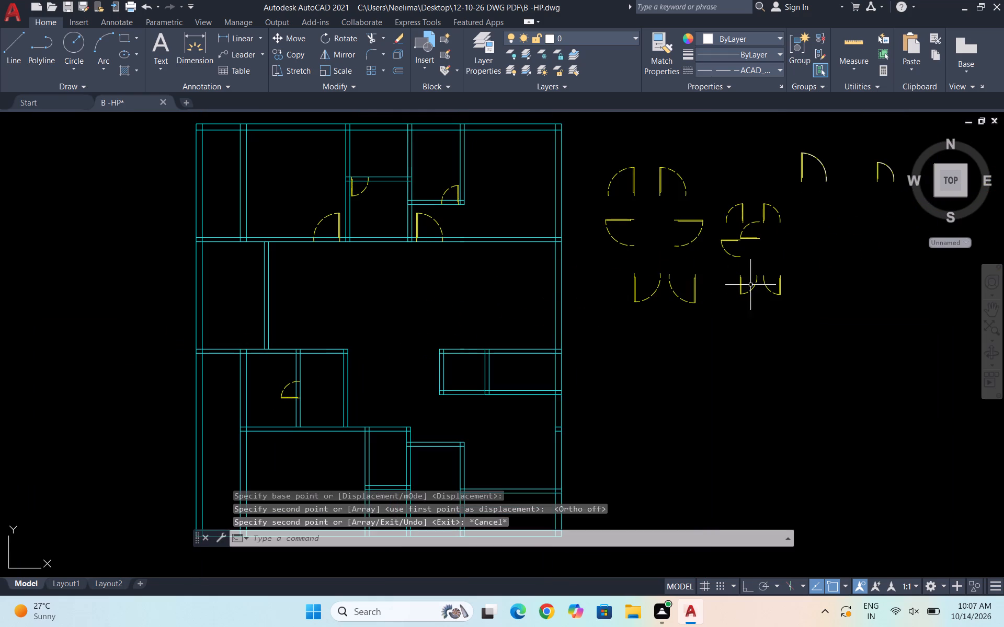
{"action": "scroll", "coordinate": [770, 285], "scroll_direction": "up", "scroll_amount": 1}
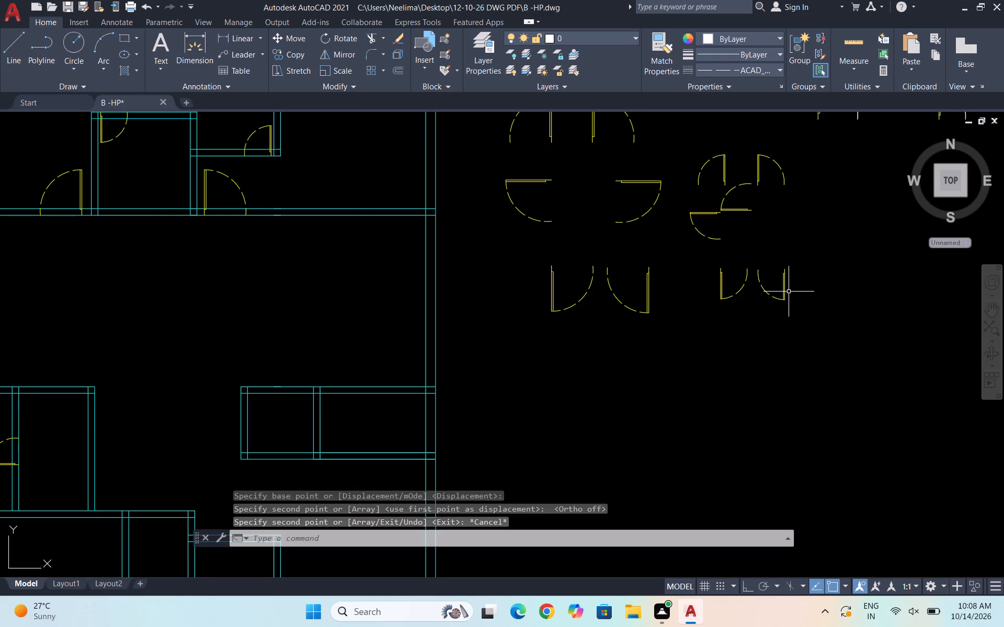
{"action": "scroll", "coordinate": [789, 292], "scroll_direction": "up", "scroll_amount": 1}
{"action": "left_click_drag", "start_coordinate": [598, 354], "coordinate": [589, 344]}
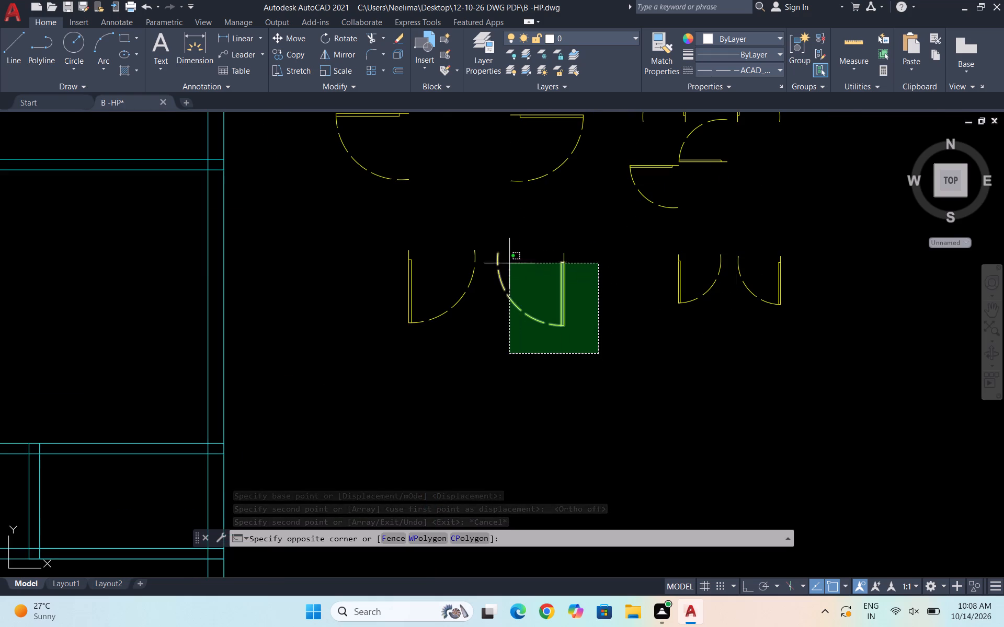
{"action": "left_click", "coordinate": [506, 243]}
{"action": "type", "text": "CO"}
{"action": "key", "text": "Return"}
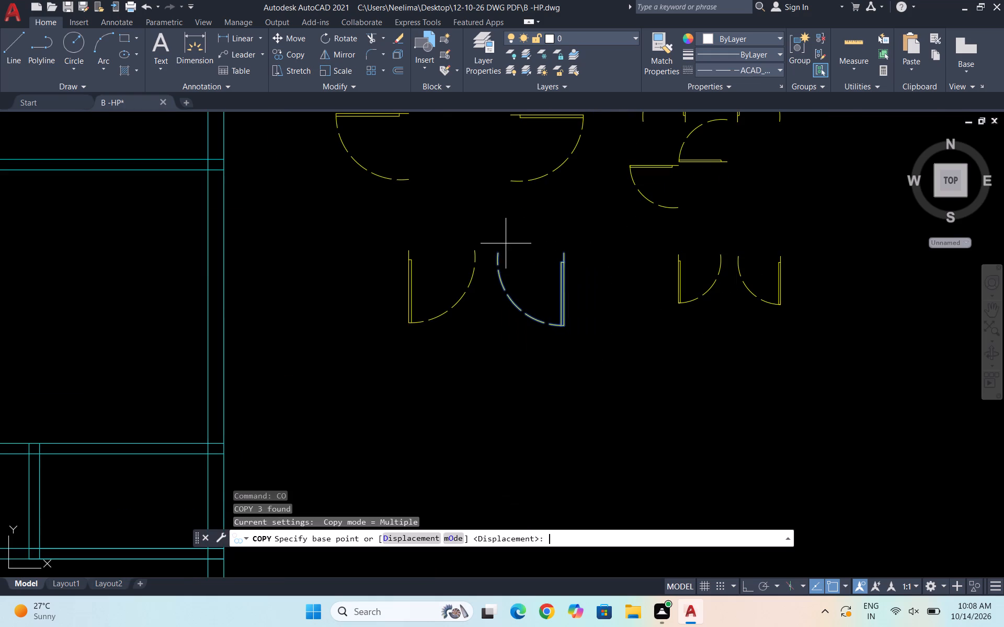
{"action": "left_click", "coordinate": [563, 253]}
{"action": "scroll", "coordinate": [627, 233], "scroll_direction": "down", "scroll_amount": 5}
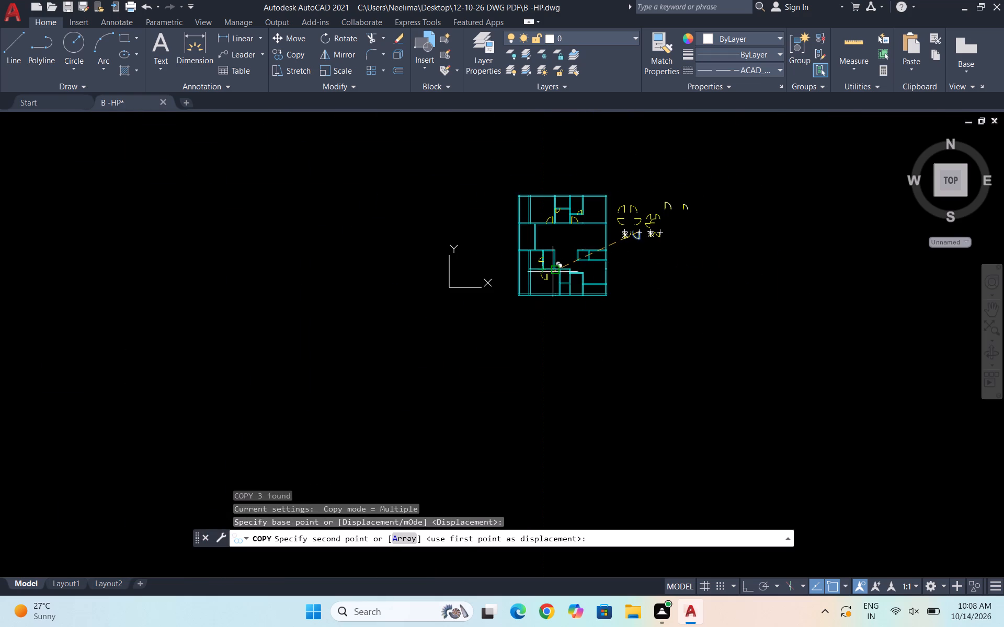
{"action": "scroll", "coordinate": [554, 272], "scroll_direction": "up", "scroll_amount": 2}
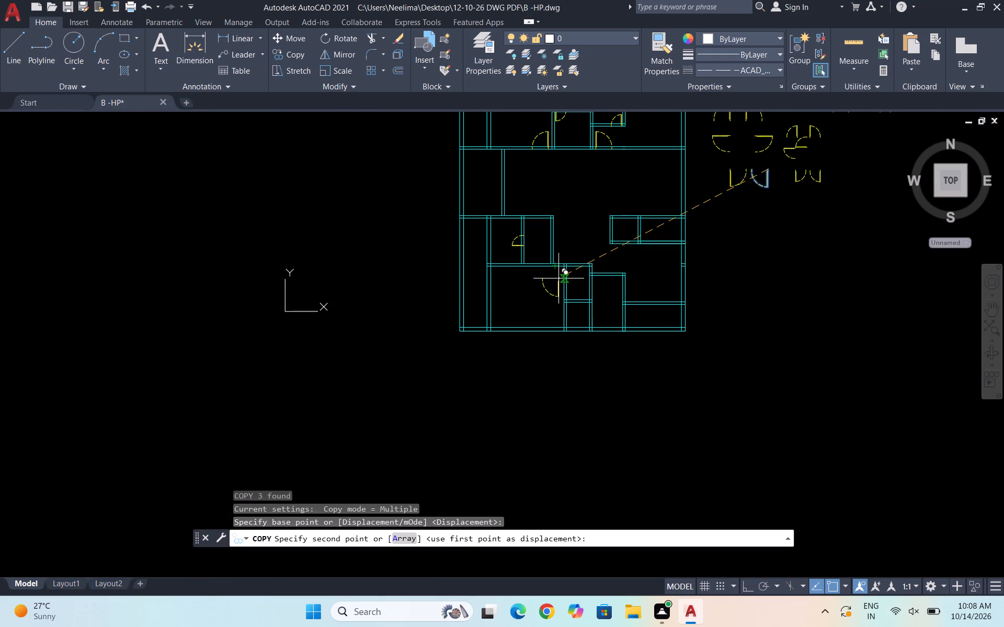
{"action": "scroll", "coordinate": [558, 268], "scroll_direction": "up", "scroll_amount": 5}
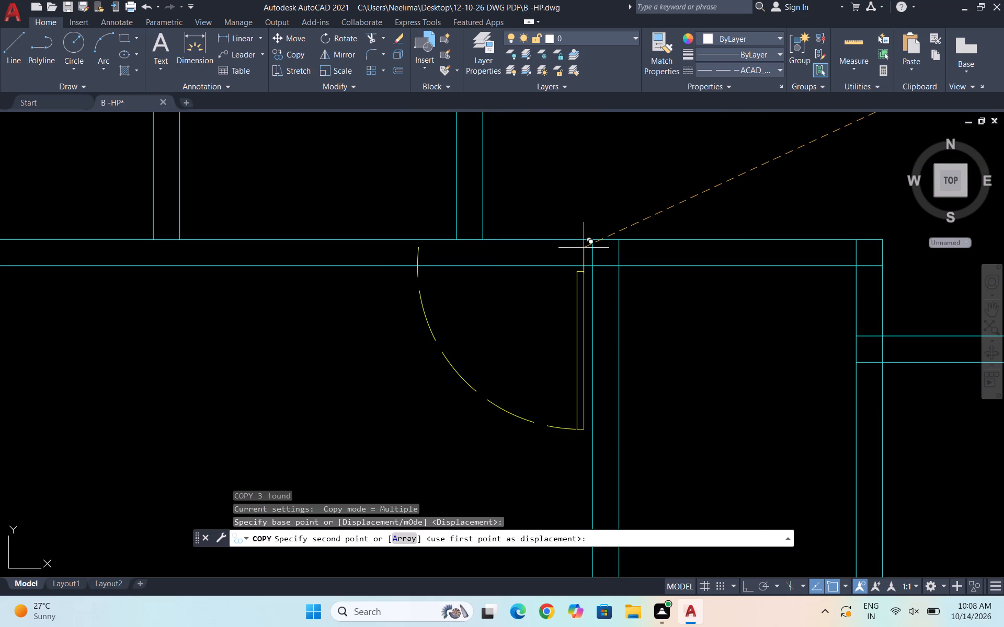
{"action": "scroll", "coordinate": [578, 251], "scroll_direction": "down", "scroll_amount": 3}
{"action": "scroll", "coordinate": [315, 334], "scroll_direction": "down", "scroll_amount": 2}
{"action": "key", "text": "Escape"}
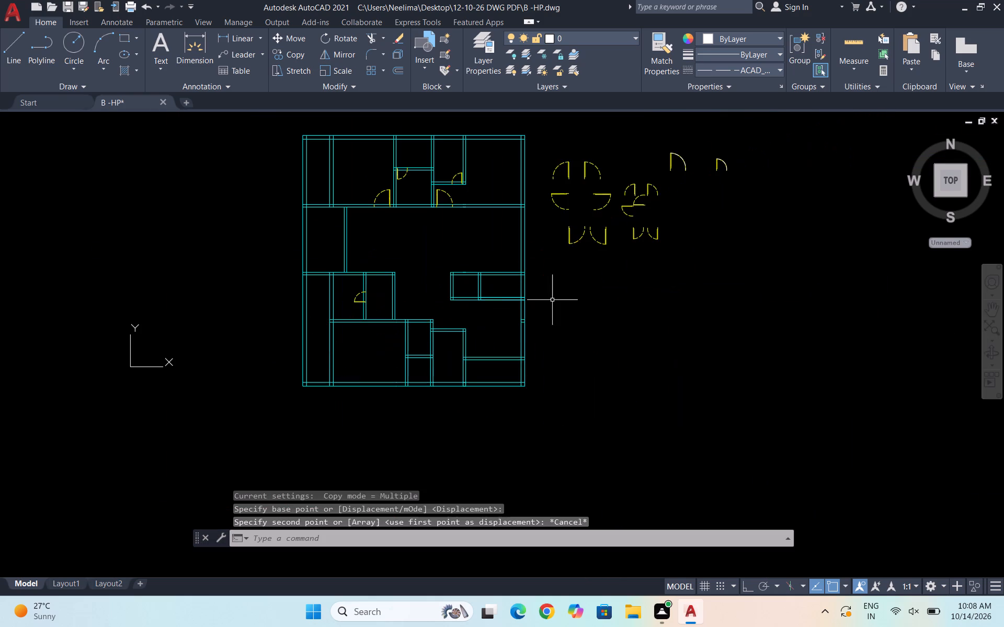
Copy the downward-pointing, left-swinging 2' door by its jamb end onto the large lower-left room's top wall, just left of its right partition.
{"action": "scroll", "coordinate": [637, 214], "scroll_direction": "up", "scroll_amount": 2}
{"action": "left_click", "coordinate": [706, 294]}
{"action": "left_click", "coordinate": [657, 242]}
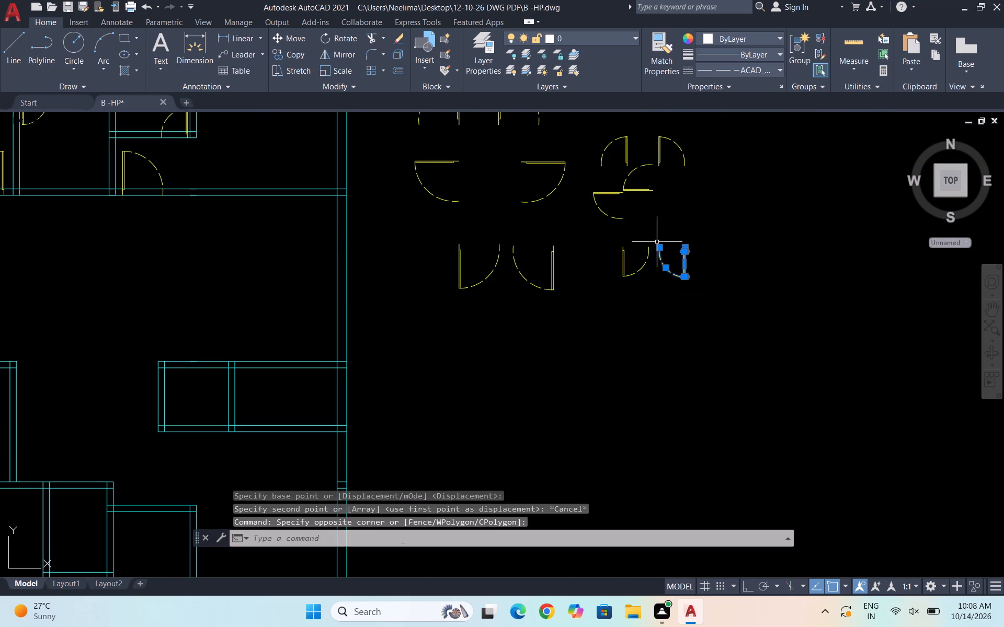
{"action": "scroll", "coordinate": [657, 242], "scroll_direction": "up", "scroll_amount": 2}
{"action": "type", "text": "CO"}
{"action": "key", "text": "Return"}
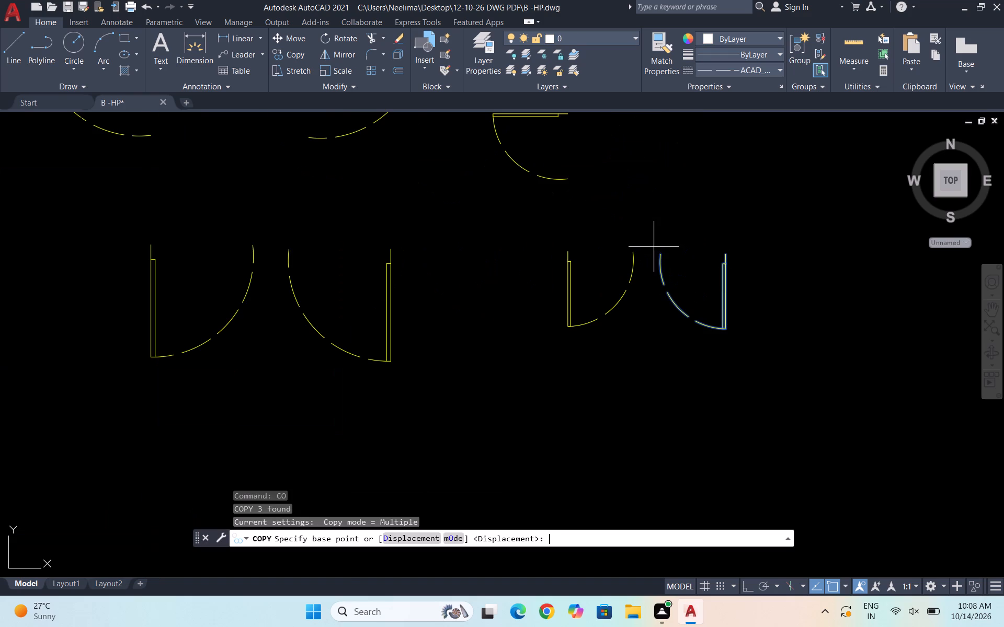
{"action": "left_click", "coordinate": [728, 253]}
{"action": "scroll", "coordinate": [755, 245], "scroll_direction": "down", "scroll_amount": 3}
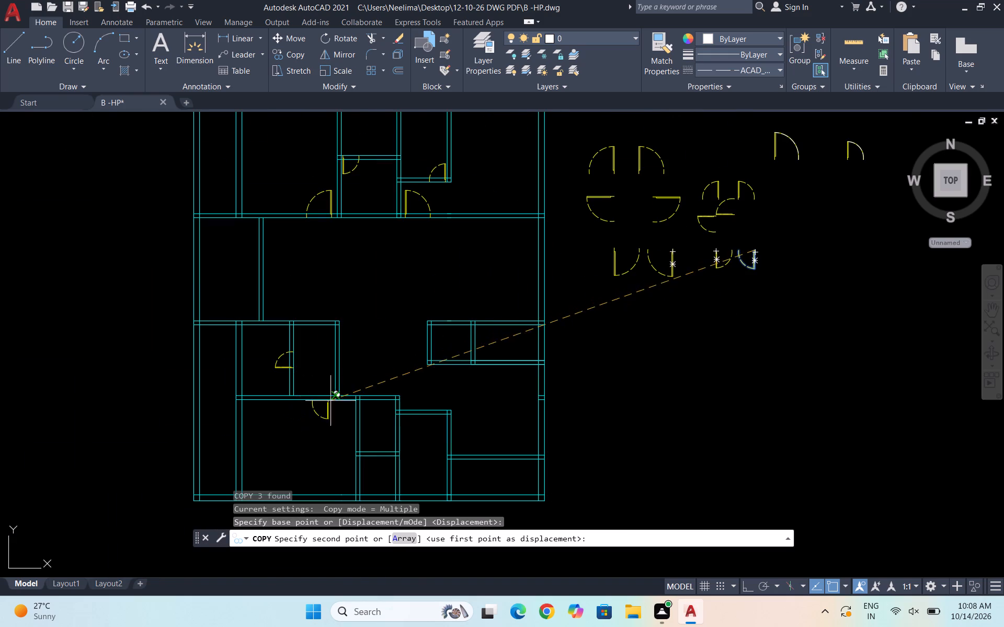
{"action": "scroll", "coordinate": [341, 403], "scroll_direction": "up", "scroll_amount": 5}
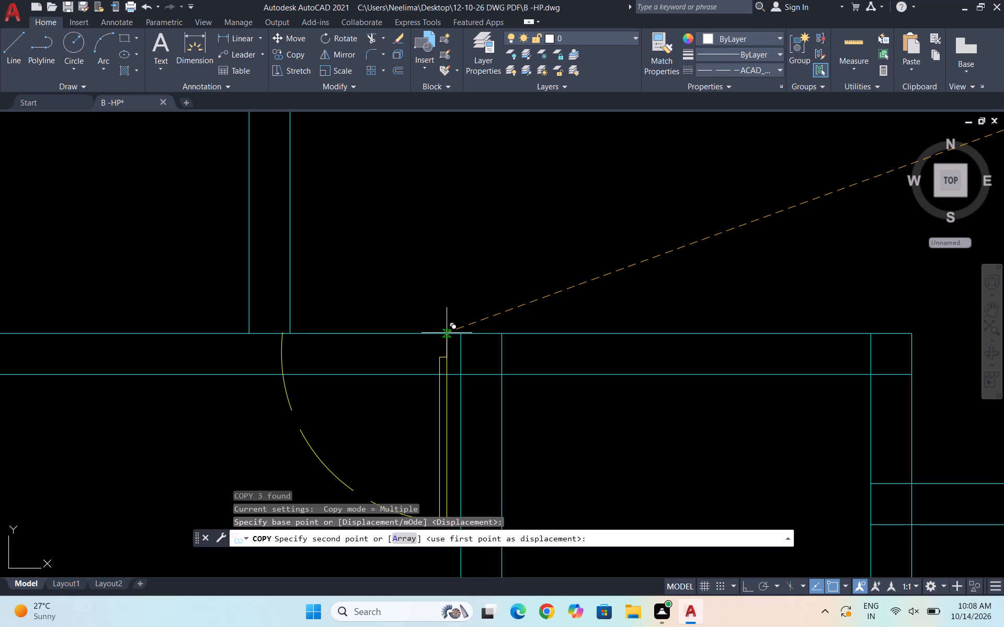
{"action": "left_click", "coordinate": [447, 333]}
{"action": "scroll", "coordinate": [440, 338], "scroll_direction": "up", "scroll_amount": 3}
{"action": "key", "text": "Escape"}
Move the newly copied 2' door slightly right along the top wall so its jamb sits closer to the large room's right partition.
{"action": "left_click_drag", "start_coordinate": [468, 354], "coordinate": [456, 349]}
{"action": "left_click", "coordinate": [424, 341]}
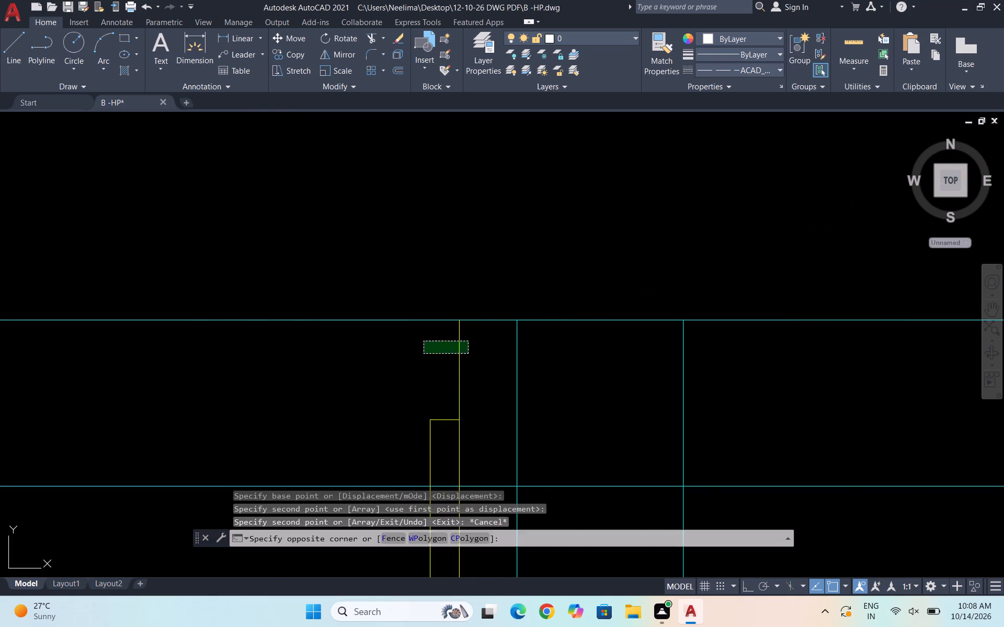
{"action": "scroll", "coordinate": [437, 338], "scroll_direction": "down", "scroll_amount": 2}
{"action": "left_click", "coordinate": [452, 377]}
{"action": "left_click", "coordinate": [432, 373]}
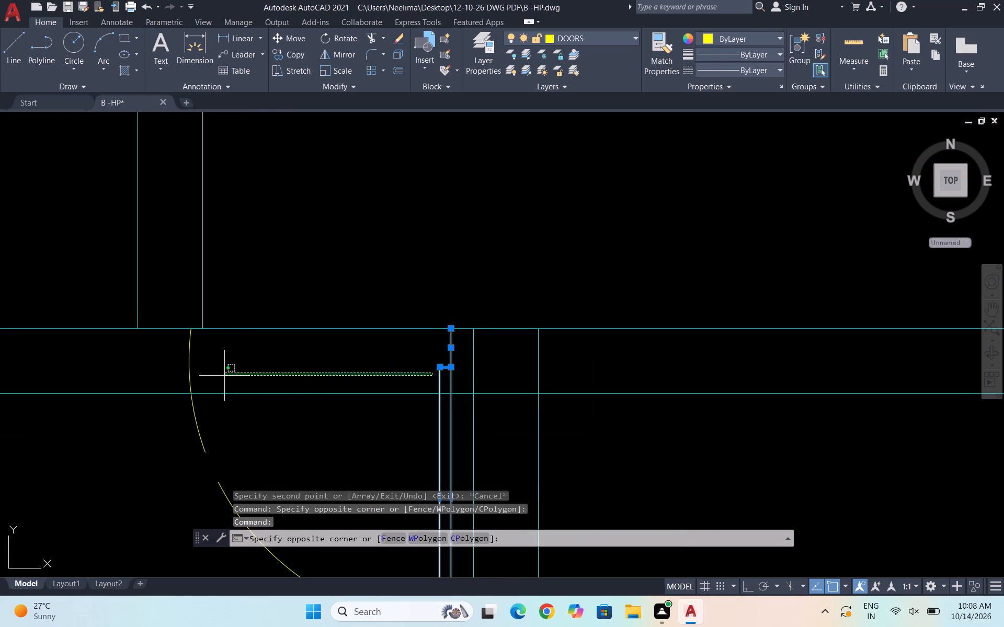
{"action": "left_click", "coordinate": [161, 357]}
{"action": "scroll", "coordinate": [180, 364], "scroll_direction": "down", "scroll_amount": 2}
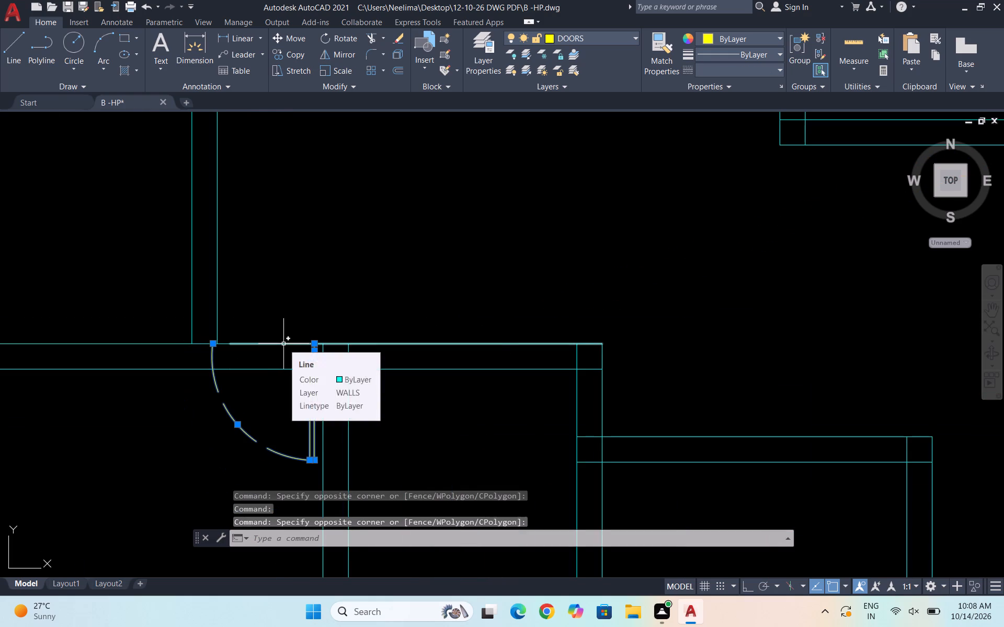
{"action": "key", "text": "m"}
{"action": "key", "text": "Return"}
{"action": "scroll", "coordinate": [288, 345], "scroll_direction": "up", "scroll_amount": 4}
{"action": "scroll", "coordinate": [361, 340], "scroll_direction": "up", "scroll_amount": 1}
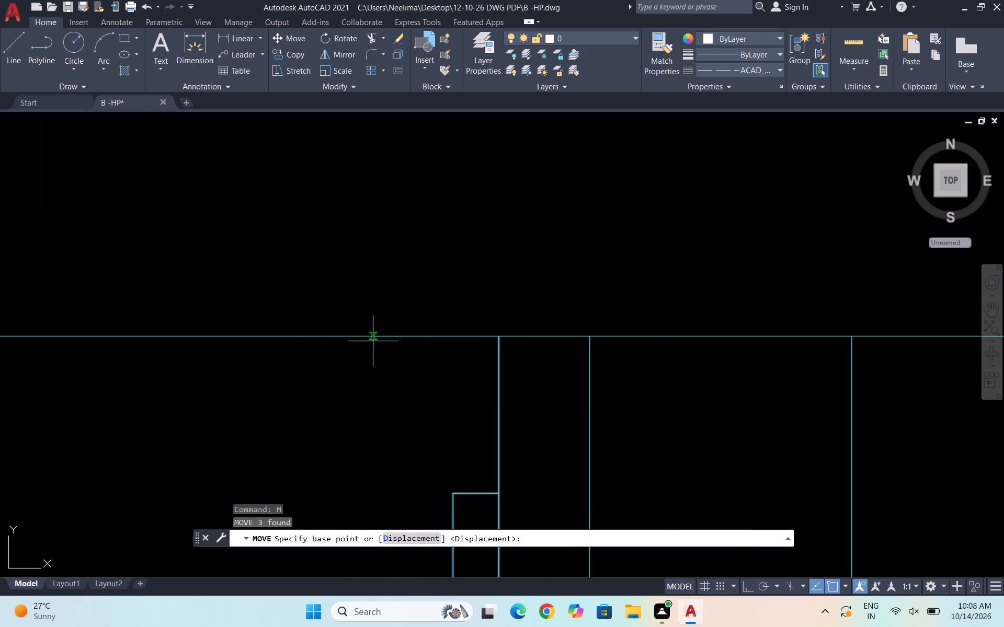
{"action": "left_click", "coordinate": [501, 336]}
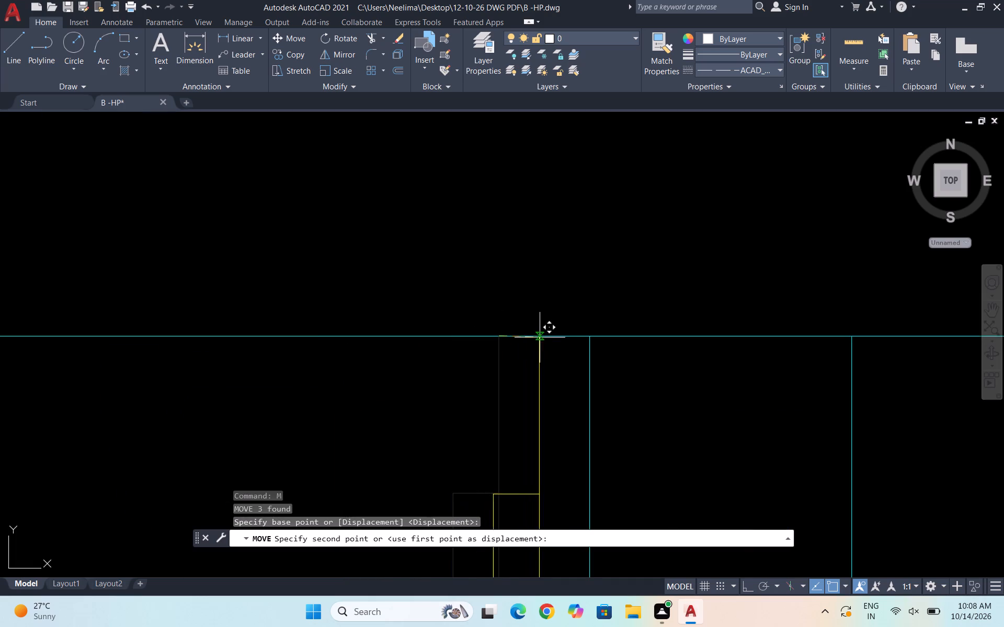
{"action": "left_click", "coordinate": [559, 336]}
{"action": "scroll", "coordinate": [561, 333], "scroll_direction": "down", "scroll_amount": 4}
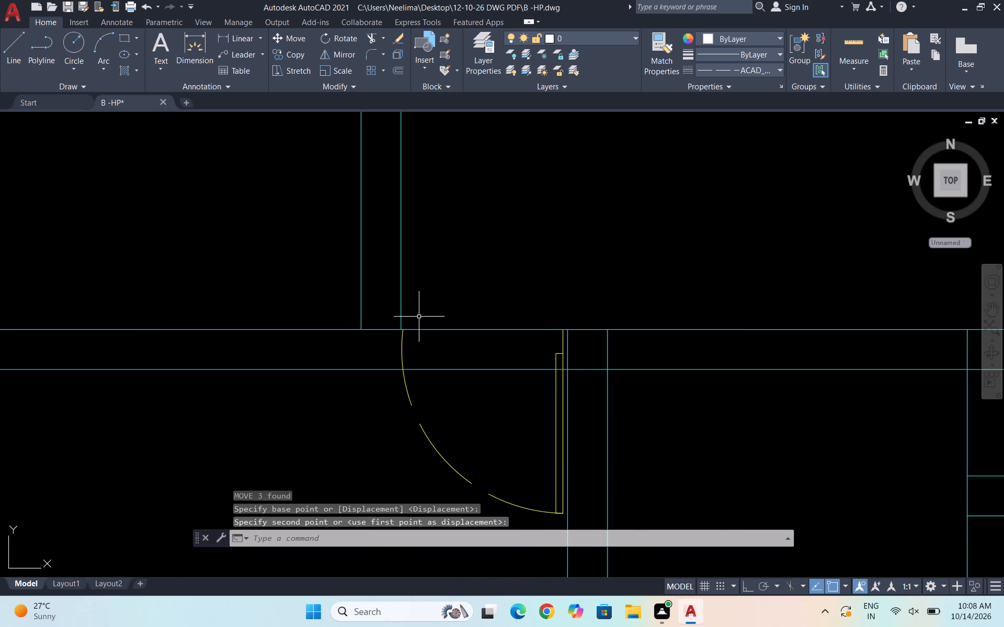
Copy the downward-pointing, left-swinging 2' door by its jamb end onto the adjacent narrow room's top wall, just left of its right partition.
{"action": "scroll", "coordinate": [419, 317], "scroll_direction": "up", "scroll_amount": 1}
{"action": "scroll", "coordinate": [415, 317], "scroll_direction": "down", "scroll_amount": 2}
{"action": "scroll", "coordinate": [279, 389], "scroll_direction": "down", "scroll_amount": 2}
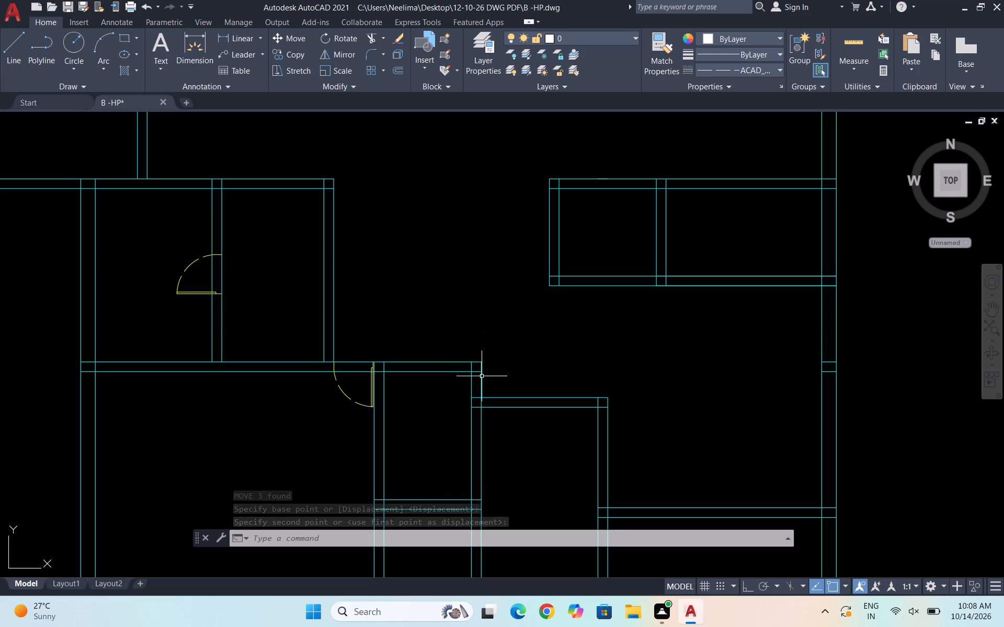
{"action": "scroll", "coordinate": [493, 343], "scroll_direction": "down", "scroll_amount": 2}
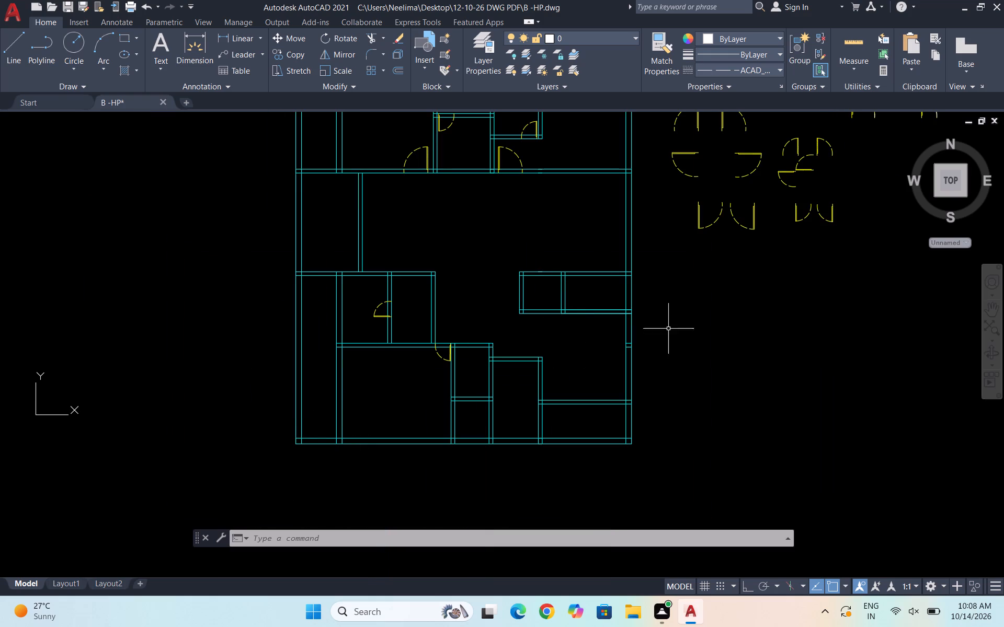
{"action": "scroll", "coordinate": [841, 200], "scroll_direction": "up", "scroll_amount": 3}
{"action": "left_click_drag", "start_coordinate": [844, 317], "coordinate": [832, 312]}
{"action": "left_click", "coordinate": [733, 195]}
{"action": "type", "text": "CO"}
{"action": "key", "text": "Return"}
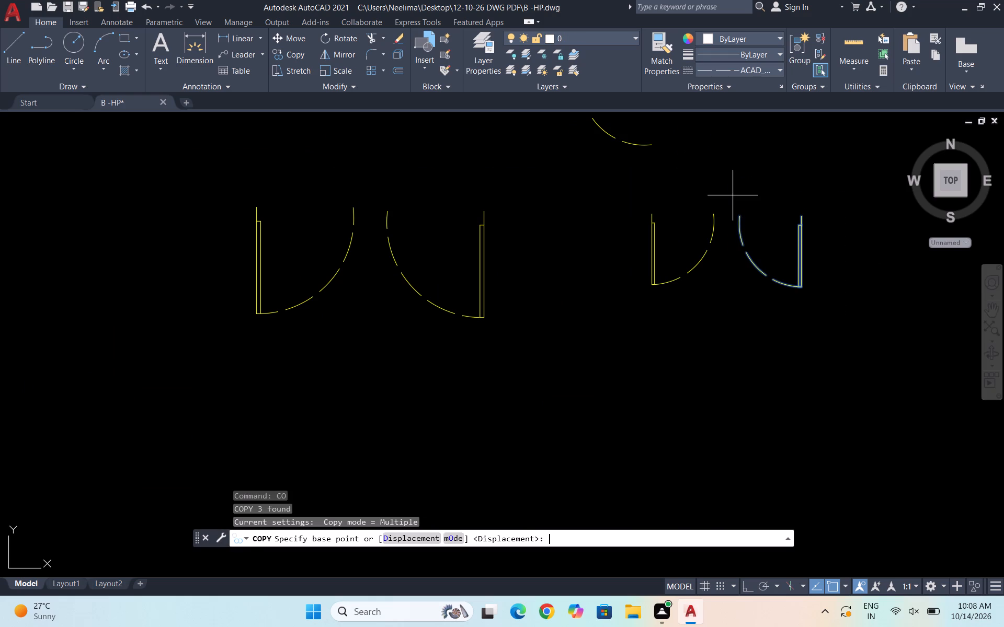
{"action": "left_click", "coordinate": [801, 218]}
{"action": "scroll", "coordinate": [844, 180], "scroll_direction": "down", "scroll_amount": 4}
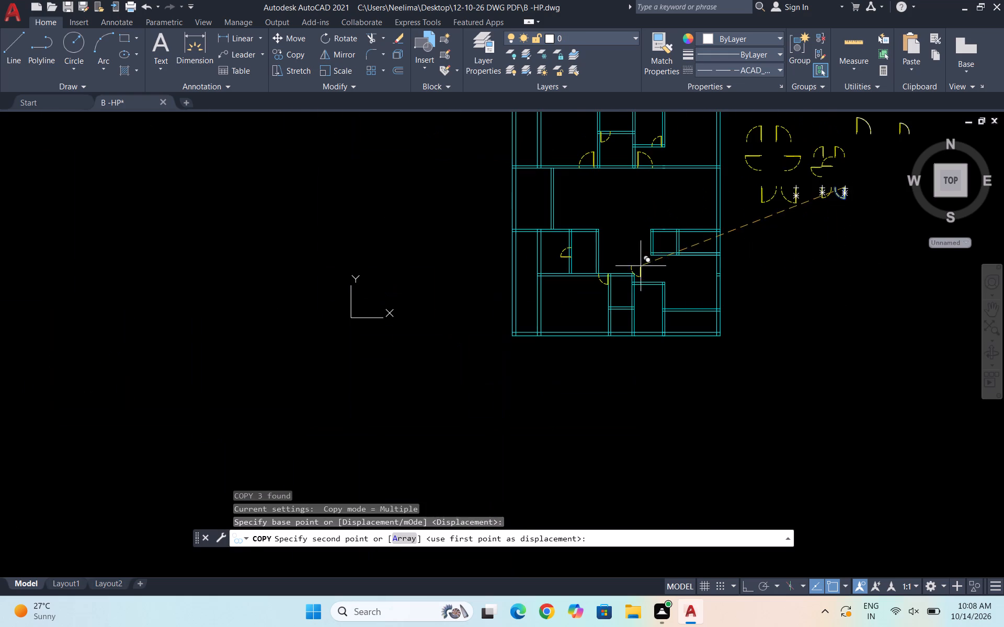
{"action": "scroll", "coordinate": [623, 272], "scroll_direction": "up", "scroll_amount": 6}
{"action": "scroll", "coordinate": [665, 261], "scroll_direction": "up", "scroll_amount": 1}
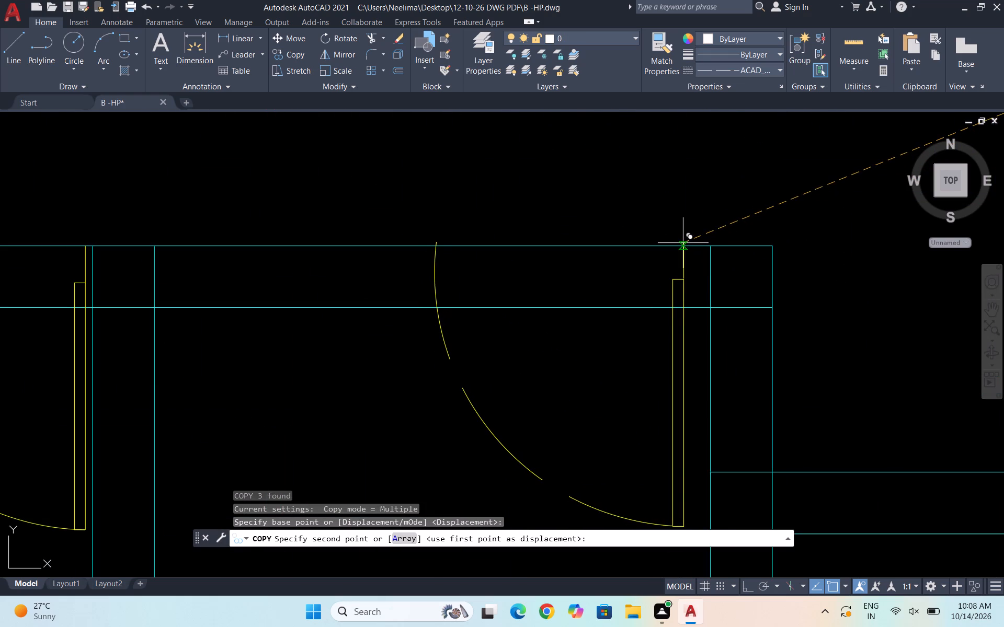
{"action": "left_click", "coordinate": [683, 247]}
{"action": "scroll", "coordinate": [583, 229], "scroll_direction": "down", "scroll_amount": 3}
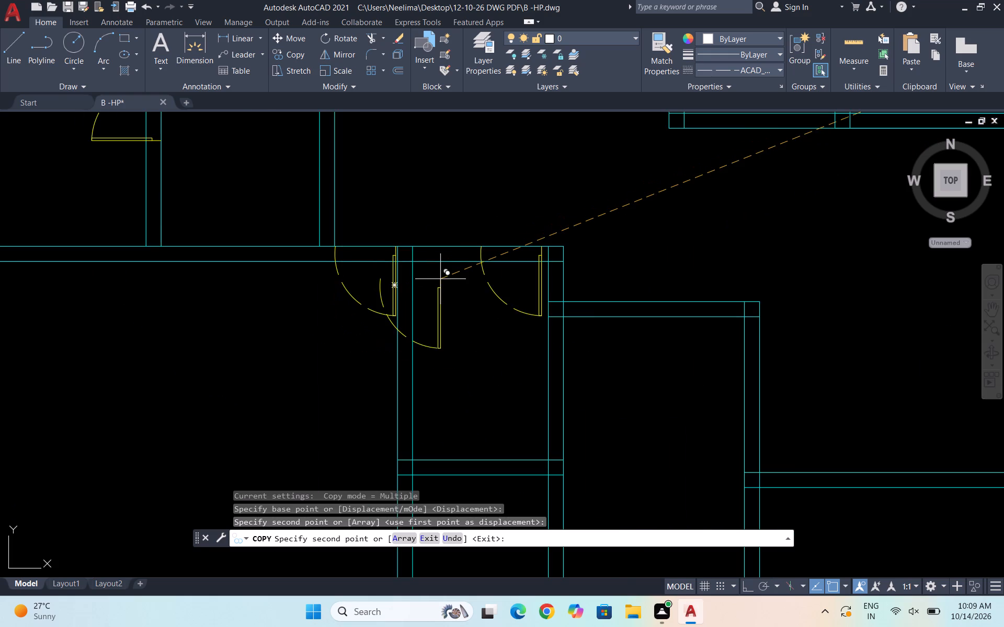
{"action": "scroll", "coordinate": [360, 281], "scroll_direction": "down", "scroll_amount": 1}
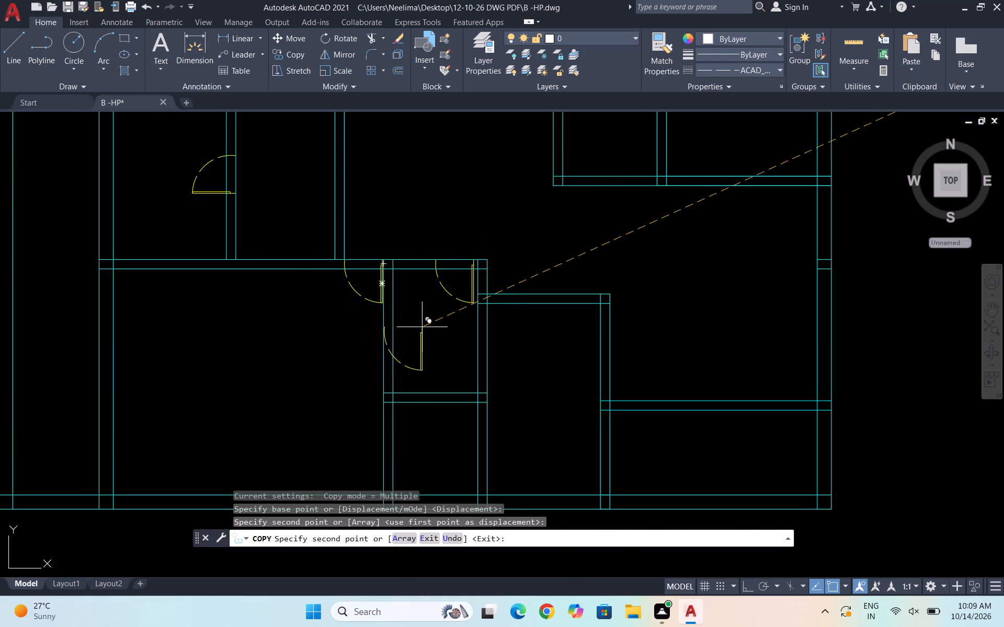
Copy the left-pointing, downward-swinging 2' door by its jamb end onto the small bottom-middle room's right partition, just below its top wall.
{"action": "key", "text": "Escape"}
{"action": "scroll", "coordinate": [393, 313], "scroll_direction": "down", "scroll_amount": 2}
{"action": "scroll", "coordinate": [646, 233], "scroll_direction": "down", "scroll_amount": 1}
{"action": "scroll", "coordinate": [710, 153], "scroll_direction": "up", "scroll_amount": 2}
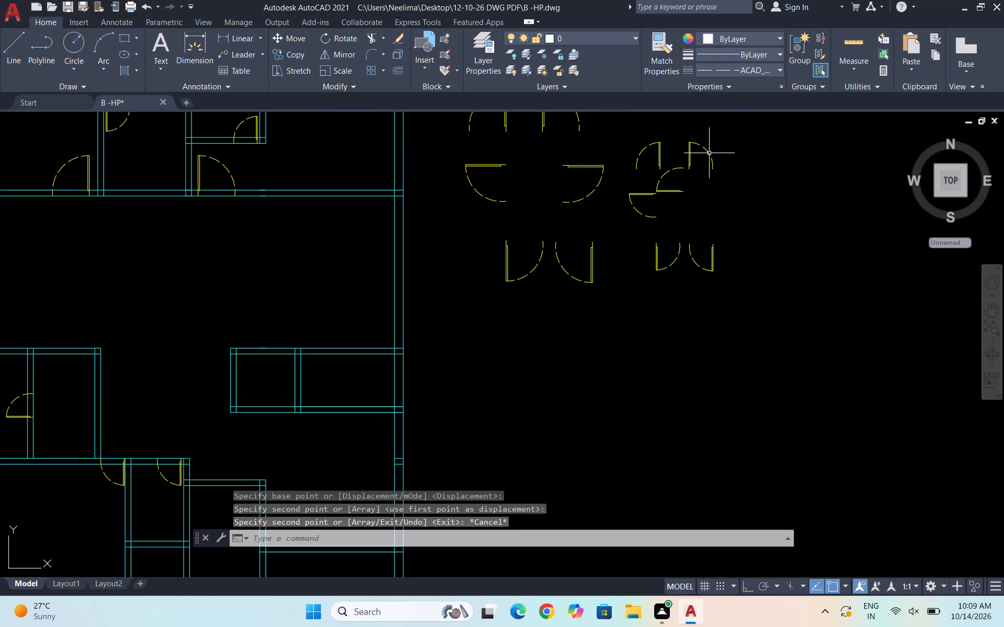
{"action": "scroll", "coordinate": [649, 190], "scroll_direction": "up", "scroll_amount": 1}
{"action": "left_click", "coordinate": [672, 248]}
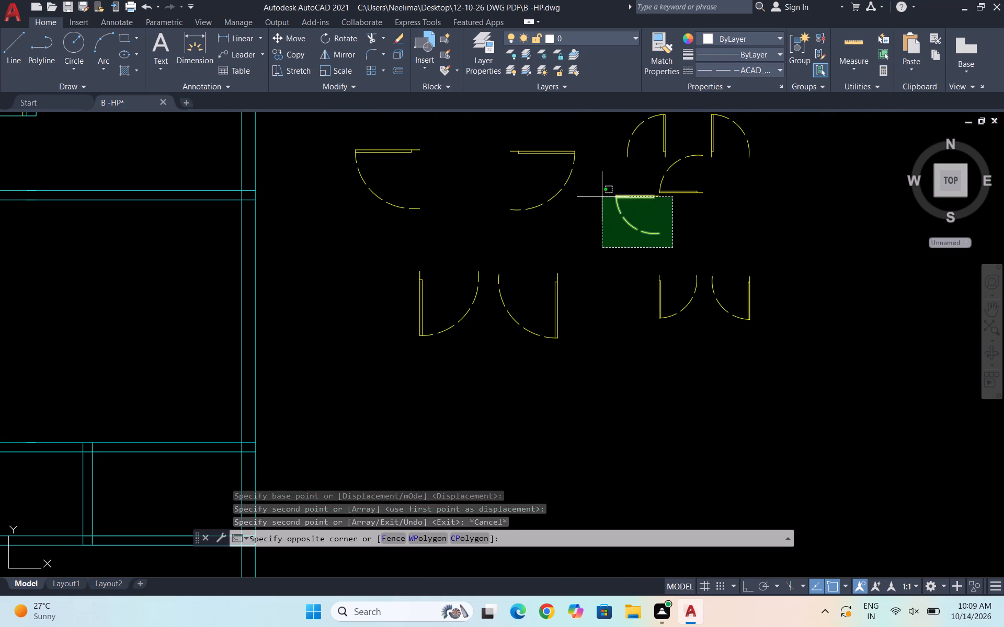
{"action": "left_click", "coordinate": [602, 194]}
{"action": "type", "text": "CO"}
{"action": "key", "text": "Return"}
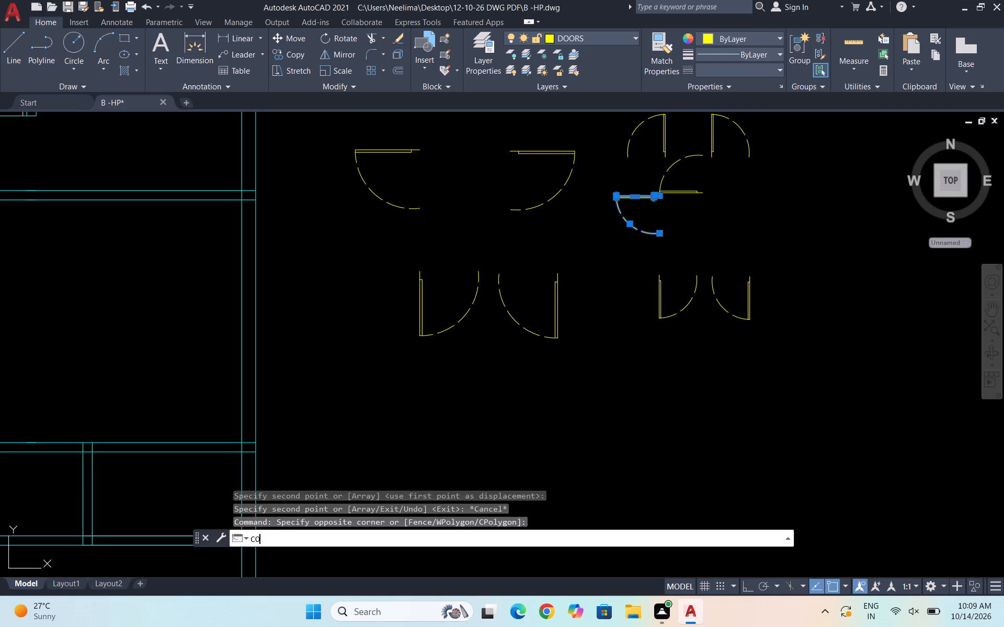
{"action": "scroll", "coordinate": [618, 201], "scroll_direction": "up", "scroll_amount": 1}
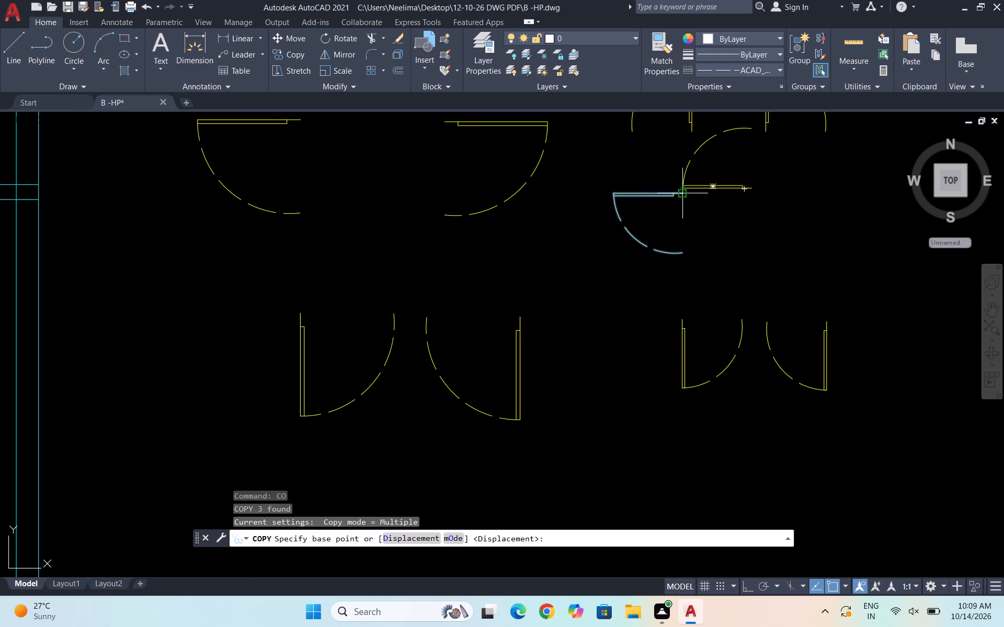
{"action": "left_click", "coordinate": [682, 194]}
{"action": "scroll", "coordinate": [716, 151], "scroll_direction": "down", "scroll_amount": 4}
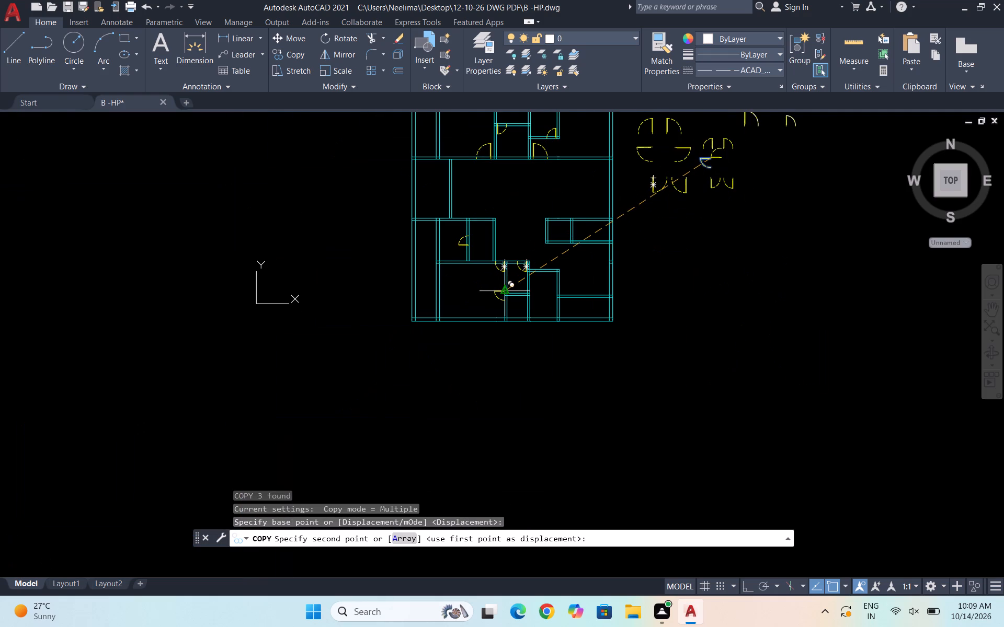
{"action": "scroll", "coordinate": [518, 300], "scroll_direction": "up", "scroll_amount": 6}
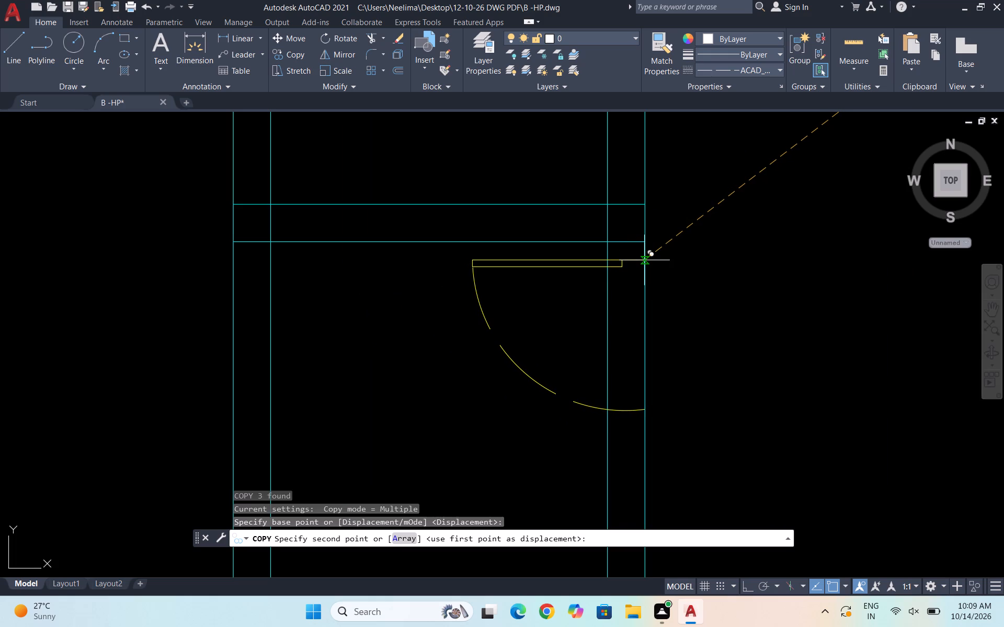
{"action": "left_click", "coordinate": [645, 260]}
{"action": "scroll", "coordinate": [208, 336], "scroll_direction": "down", "scroll_amount": 2}
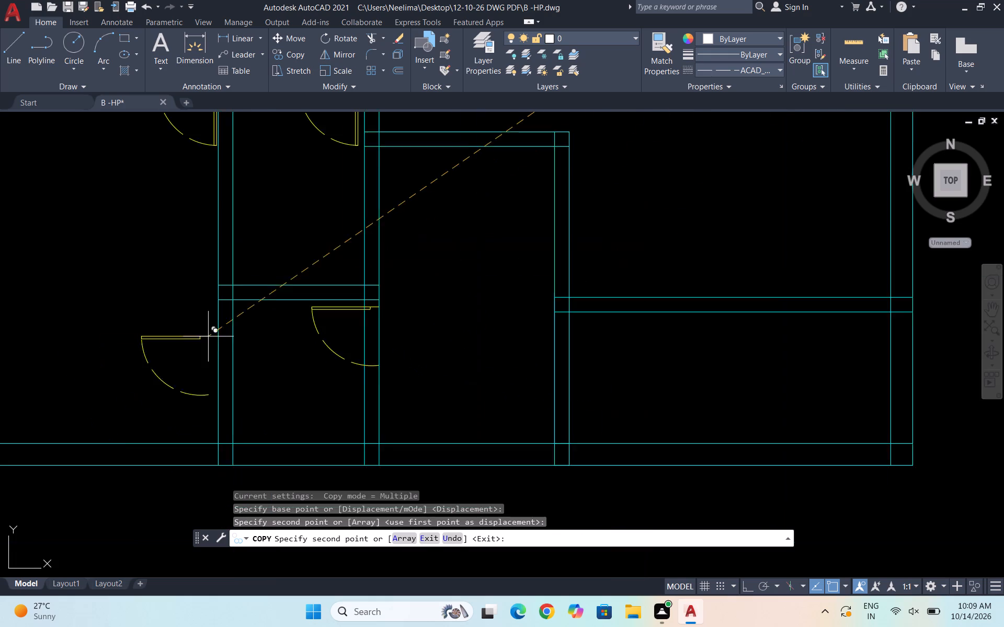
{"action": "scroll", "coordinate": [211, 334], "scroll_direction": "down", "scroll_amount": 3}
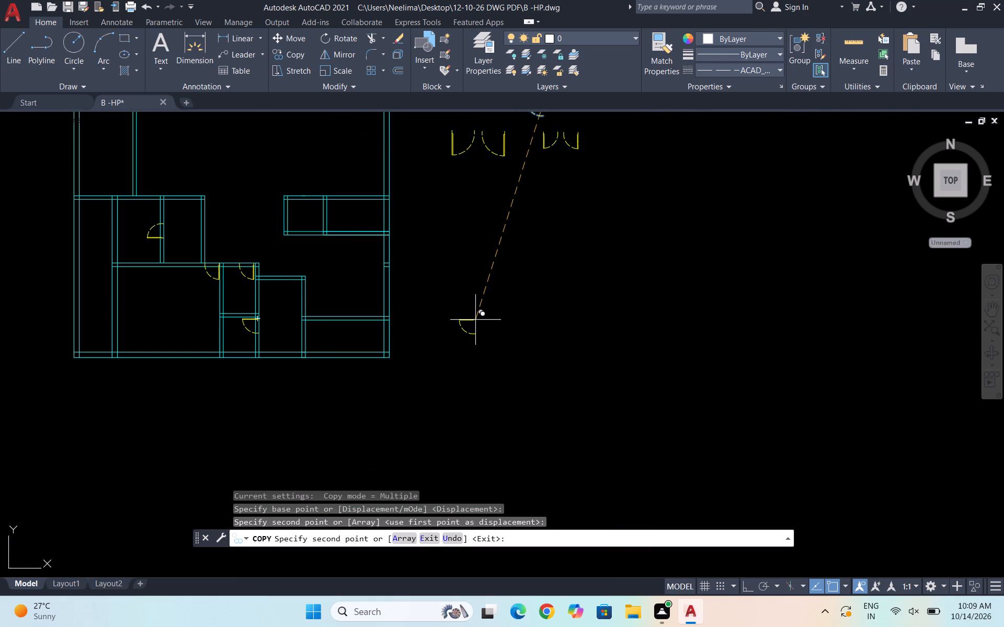
{"action": "key", "text": "Escape"}
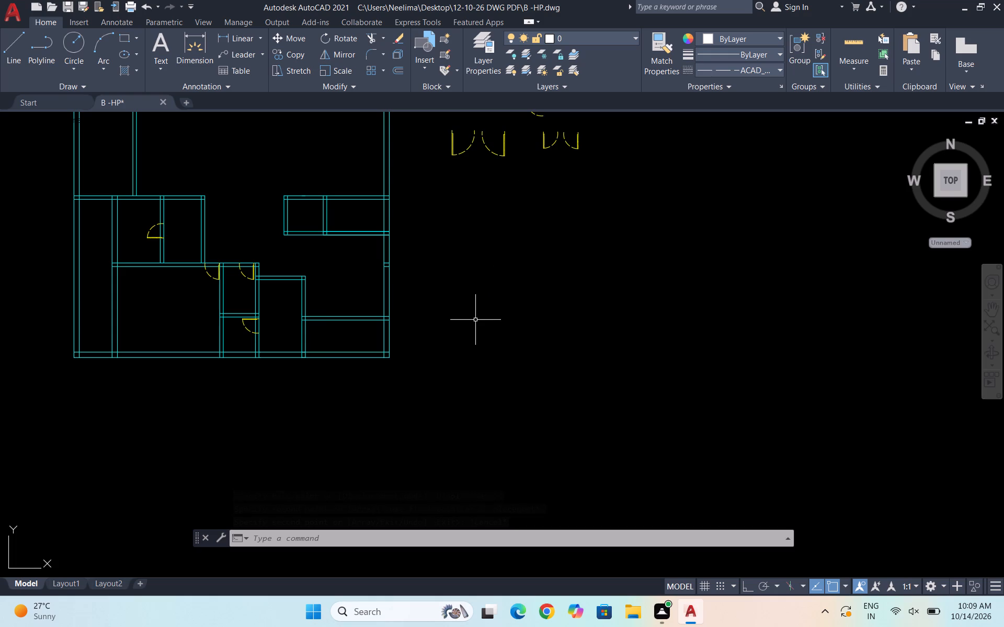
Copy the downward-pointing, right-swinging 2' door by its jamb end onto the lower-right room's top wall, a little right of its left partition.
{"action": "scroll", "coordinate": [555, 119], "scroll_direction": "up", "scroll_amount": 3}
{"action": "left_click_drag", "start_coordinate": [564, 259], "coordinate": [561, 255]}
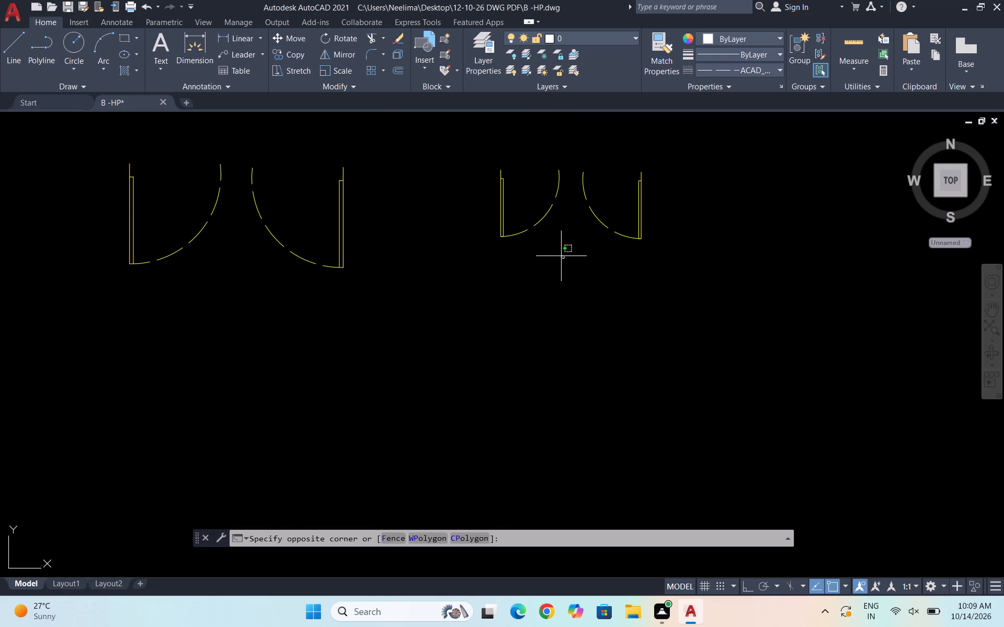
{"action": "left_click_drag", "start_coordinate": [561, 255], "coordinate": [556, 250]}
{"action": "left_click", "coordinate": [465, 153]}
{"action": "type", "text": "CO"}
{"action": "key", "text": "Return"}
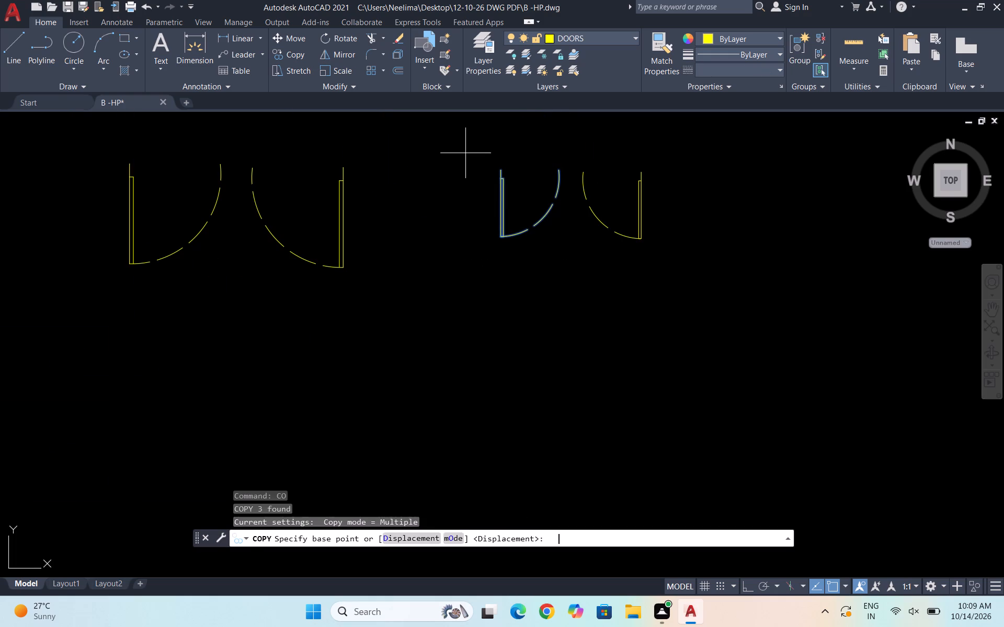
{"action": "left_click", "coordinate": [500, 171]}
{"action": "scroll", "coordinate": [506, 190], "scroll_direction": "down", "scroll_amount": 4}
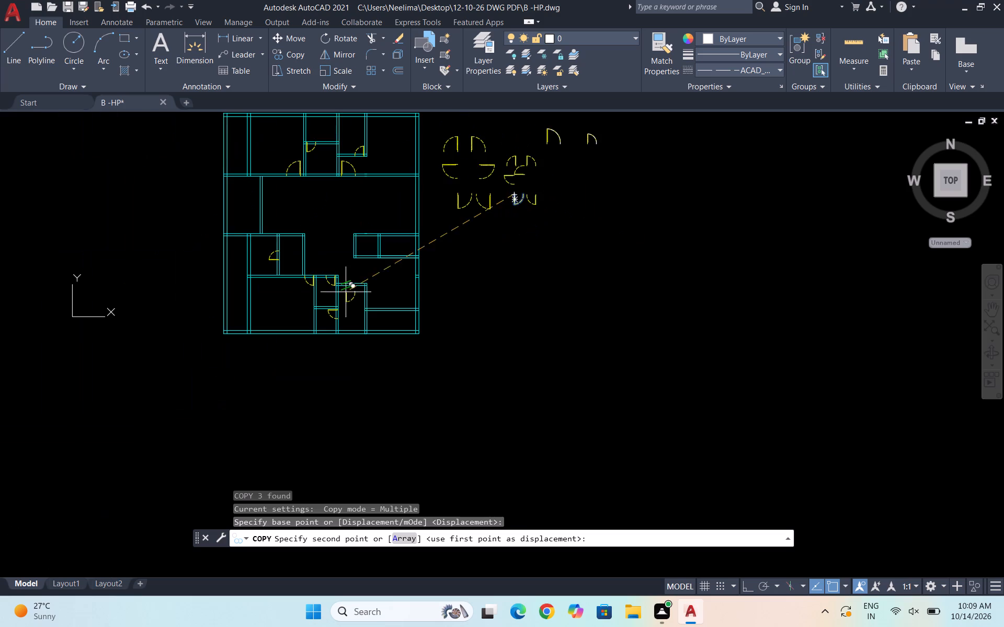
{"action": "scroll", "coordinate": [375, 316], "scroll_direction": "up", "scroll_amount": 5}
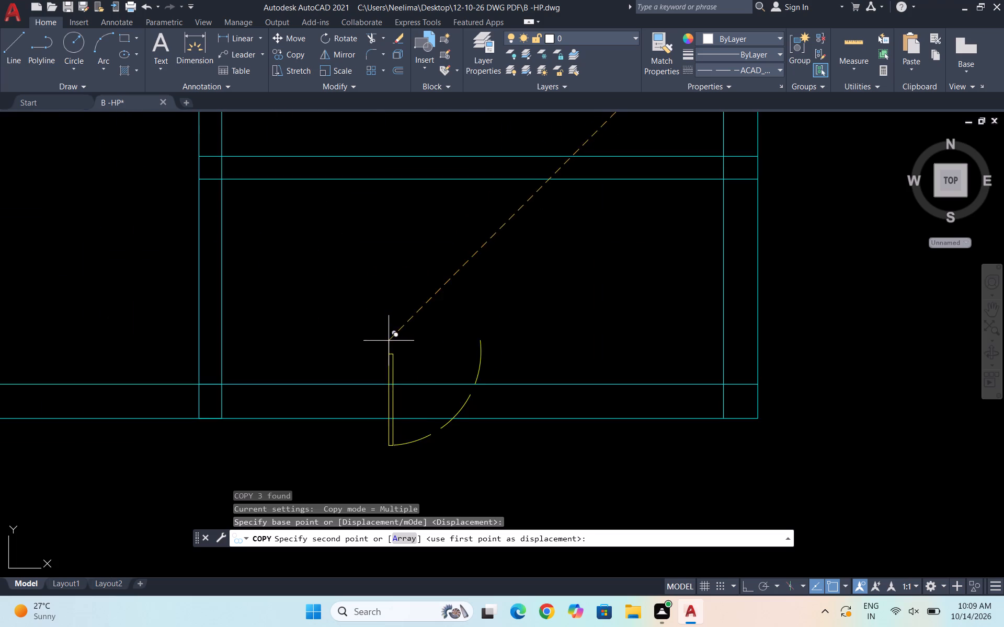
{"action": "left_click", "coordinate": [357, 157]}
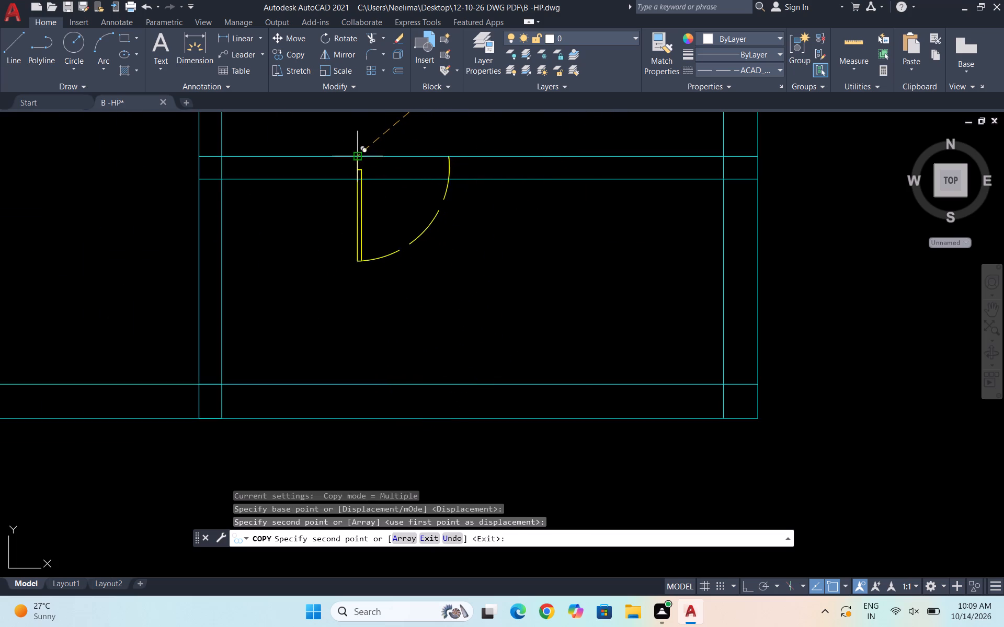
{"action": "scroll", "coordinate": [341, 226], "scroll_direction": "down", "scroll_amount": 3}
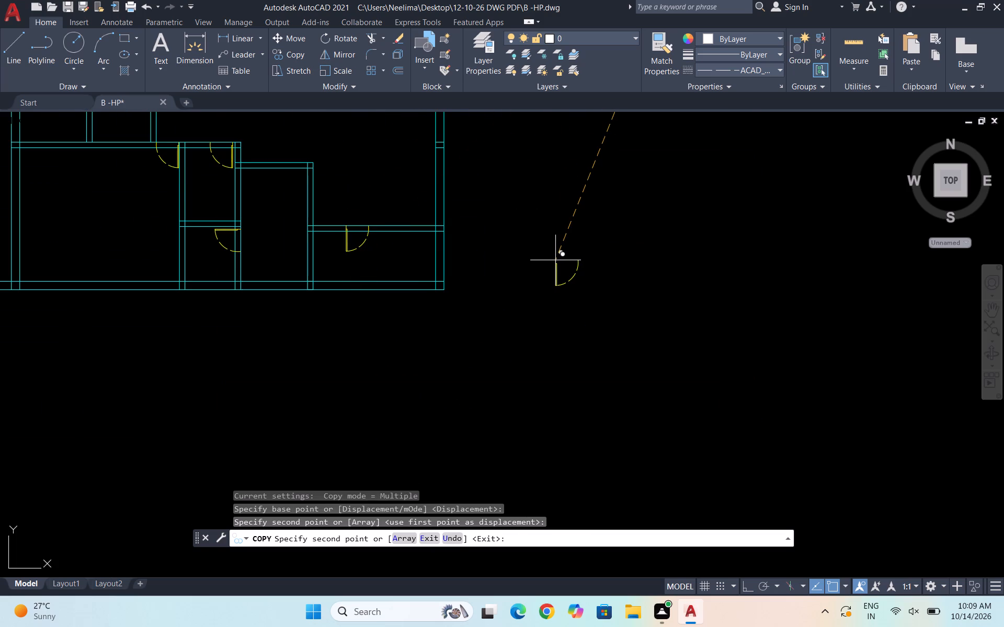
{"action": "key", "text": "Escape"}
Copy the upward-pointing, right-swinging 2' door by its jamb end onto the middle-right block's bottom wall, just right of its inner partition.
{"action": "scroll", "coordinate": [286, 295], "scroll_direction": "down", "scroll_amount": 1}
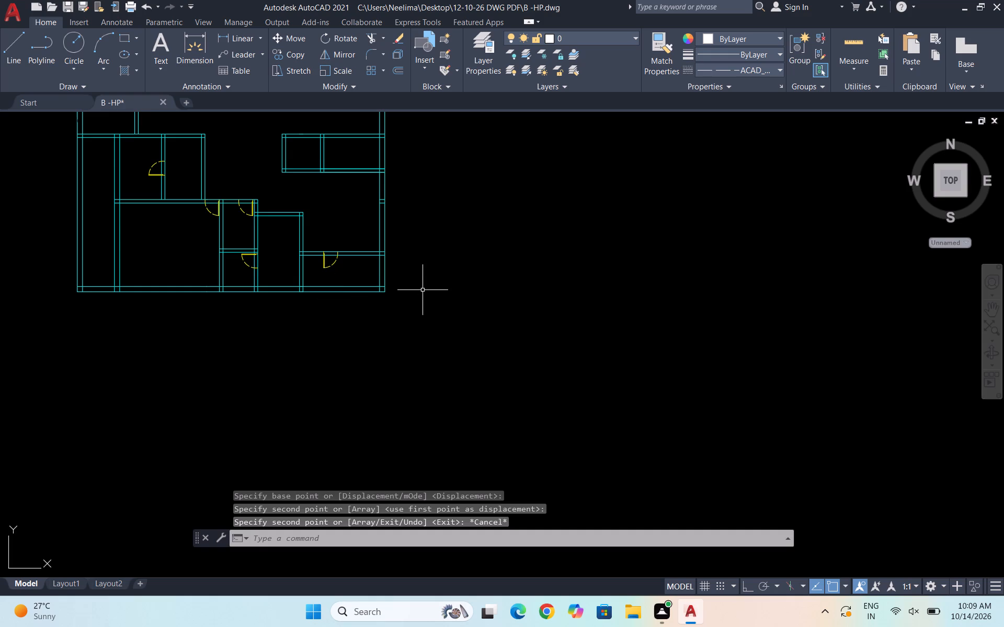
{"action": "left_click", "coordinate": [1000, 307]}
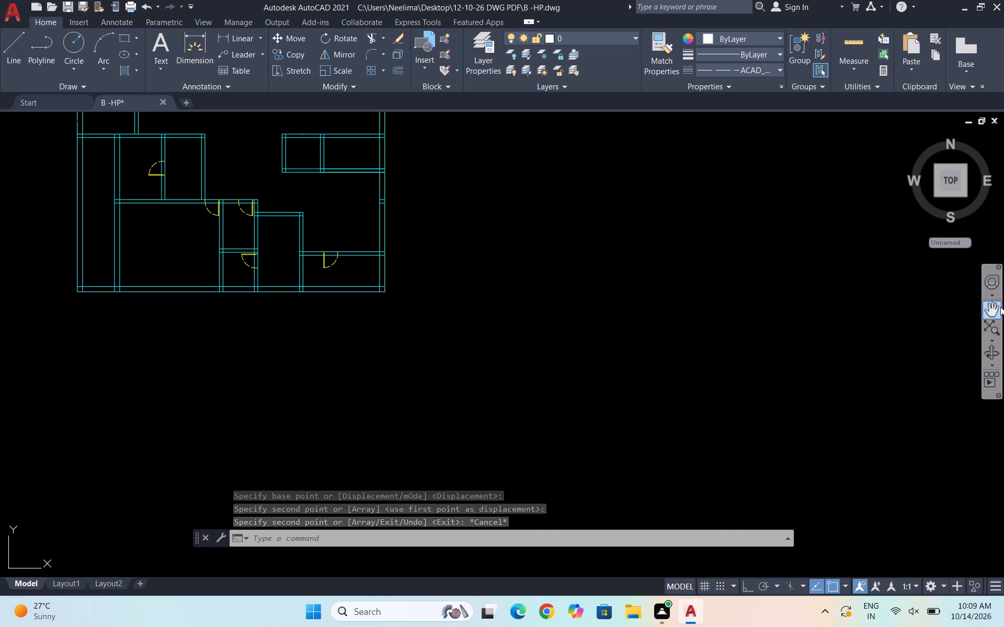
{"action": "left_click_drag", "start_coordinate": [421, 274], "coordinate": [549, 402]}
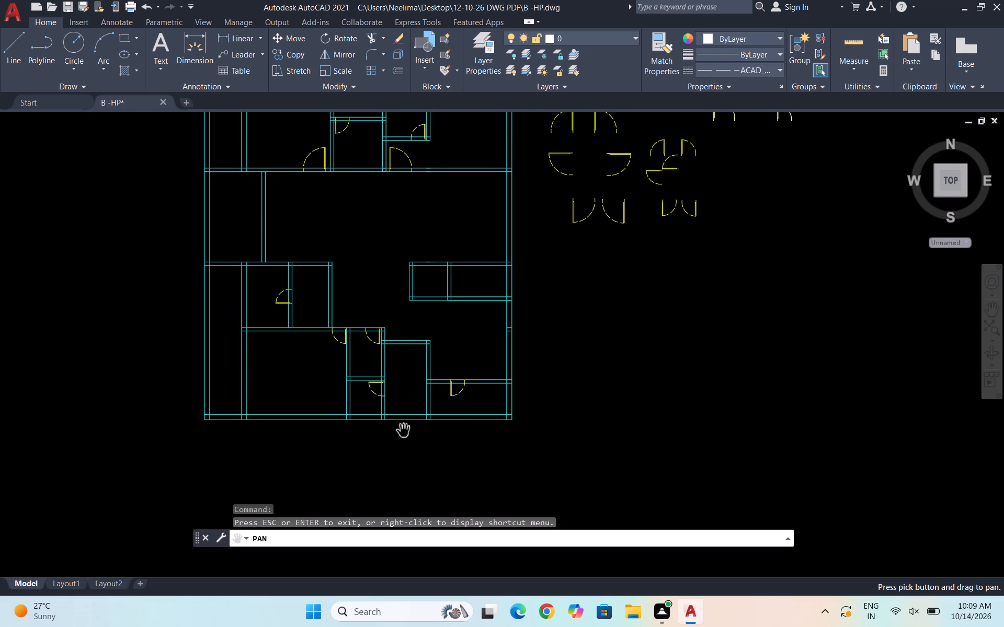
{"action": "left_click_drag", "start_coordinate": [375, 426], "coordinate": [345, 407]}
{"action": "key", "text": "Escape"}
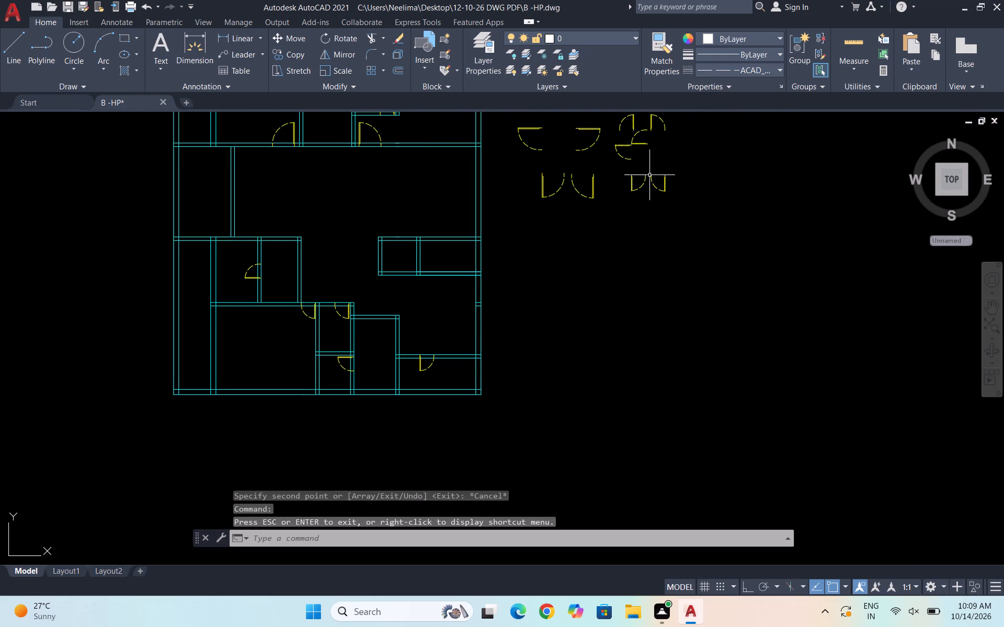
{"action": "scroll", "coordinate": [646, 140], "scroll_direction": "down", "scroll_amount": 1}
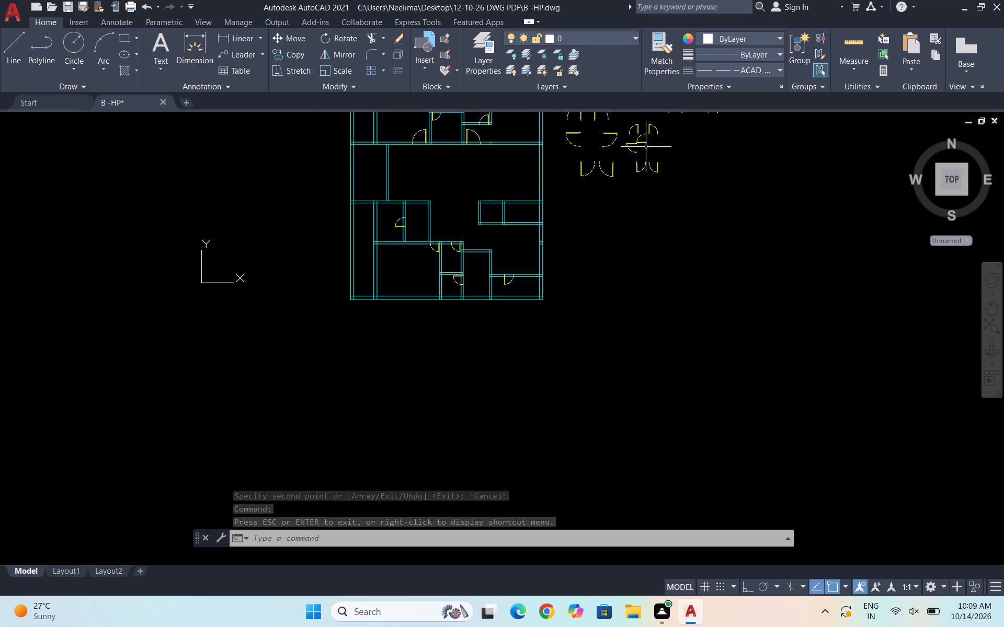
{"action": "scroll", "coordinate": [647, 118], "scroll_direction": "up", "scroll_amount": 3}
{"action": "left_click", "coordinate": [705, 185]}
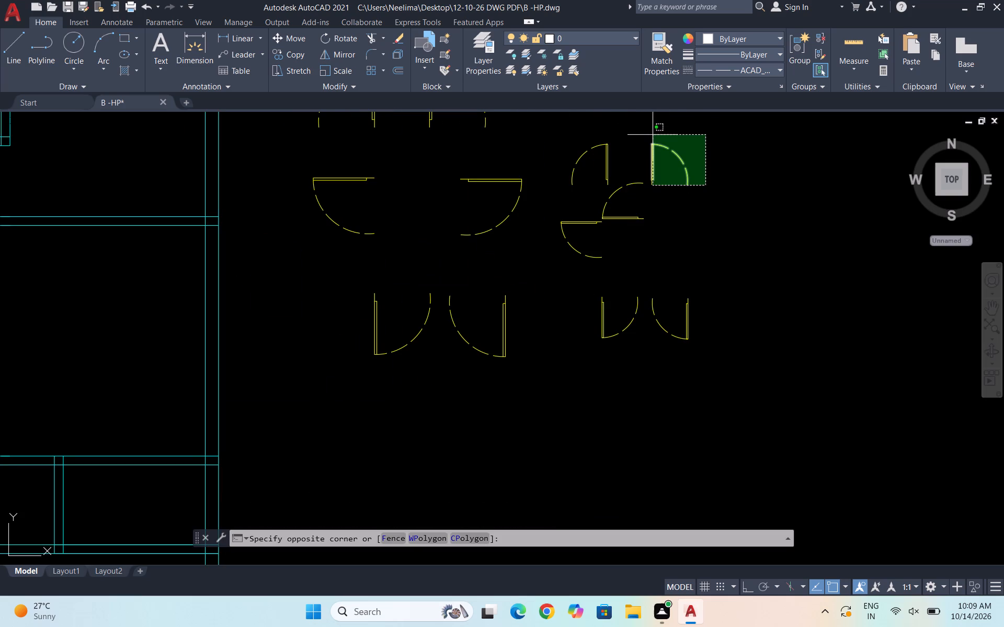
{"action": "left_click", "coordinate": [648, 136]}
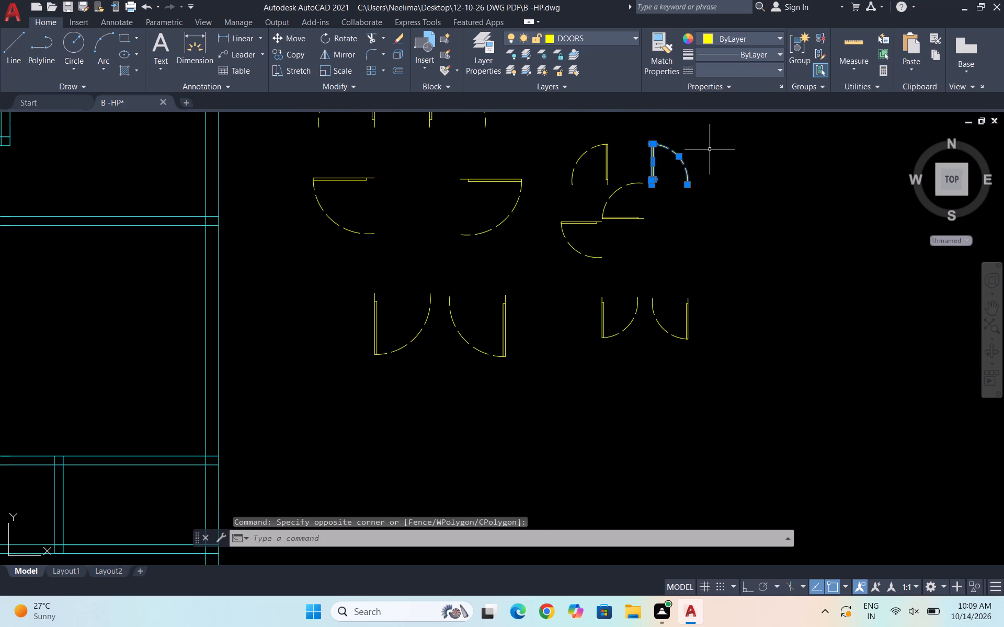
{"action": "type", "text": "CO"}
{"action": "key", "text": "Return"}
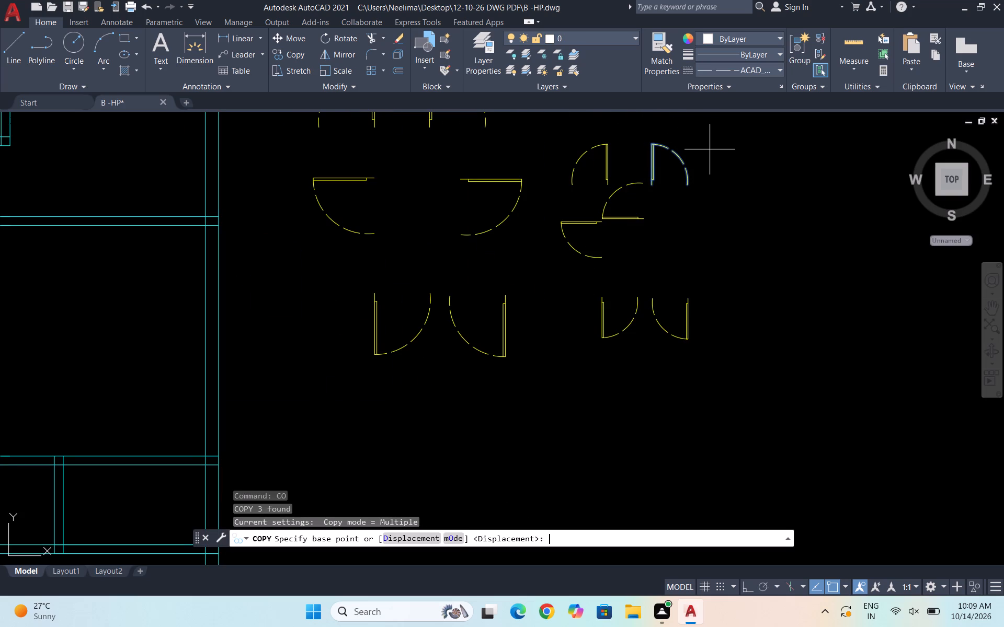
{"action": "scroll", "coordinate": [670, 182], "scroll_direction": "up", "scroll_amount": 3}
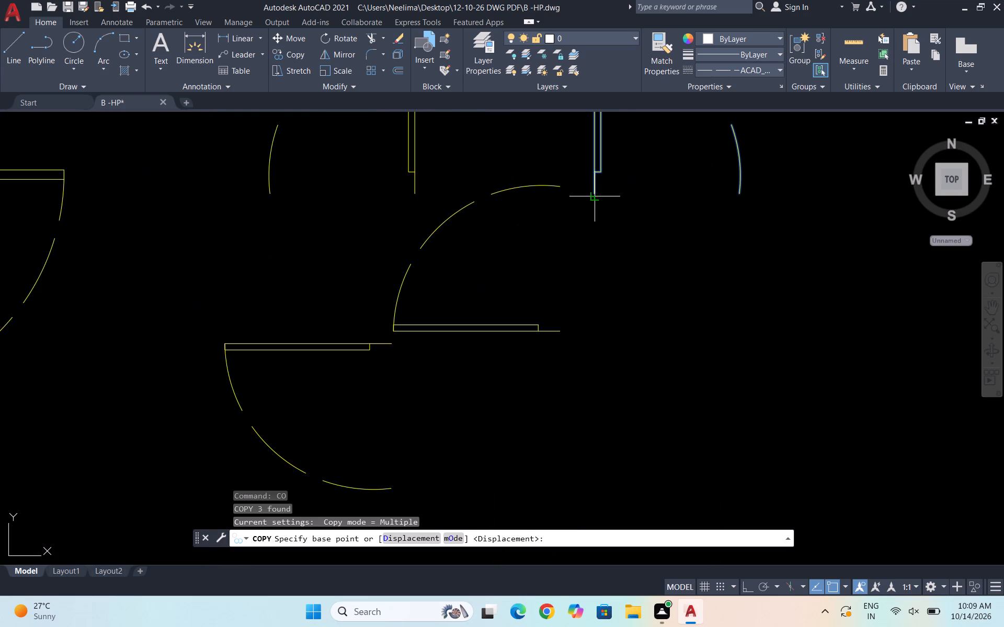
{"action": "left_click", "coordinate": [595, 190]}
{"action": "scroll", "coordinate": [745, 195], "scroll_direction": "down", "scroll_amount": 3}
{"action": "scroll", "coordinate": [304, 378], "scroll_direction": "down", "scroll_amount": 3}
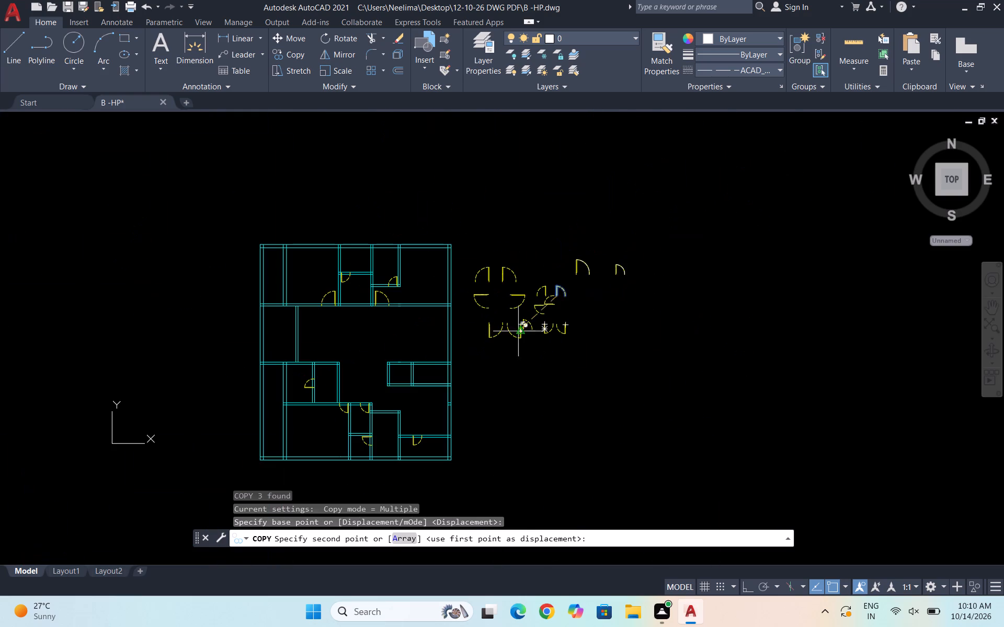
{"action": "scroll", "coordinate": [410, 390], "scroll_direction": "up", "scroll_amount": 5}
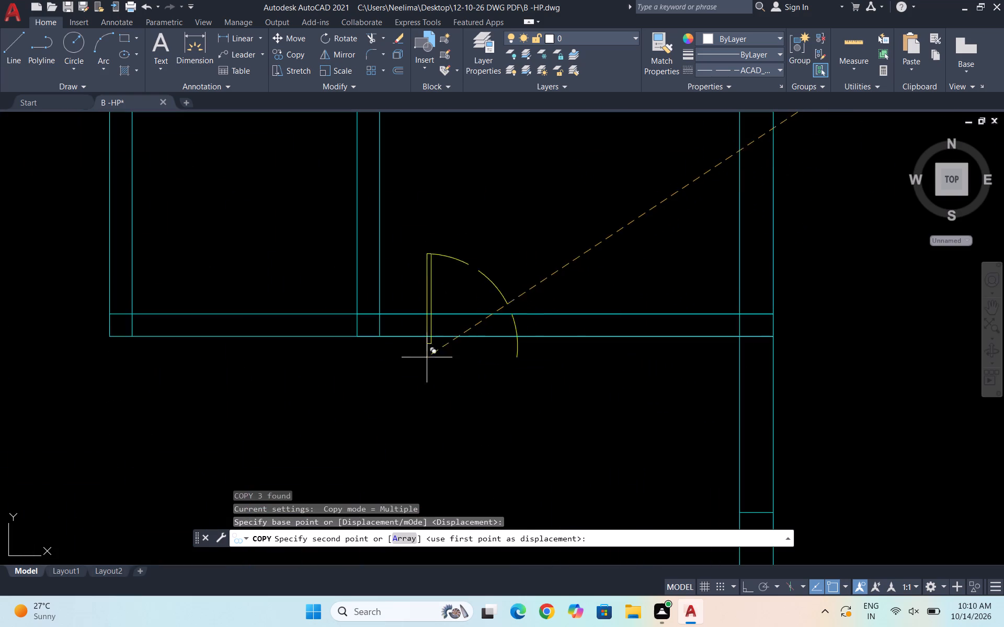
{"action": "left_click", "coordinate": [444, 335]}
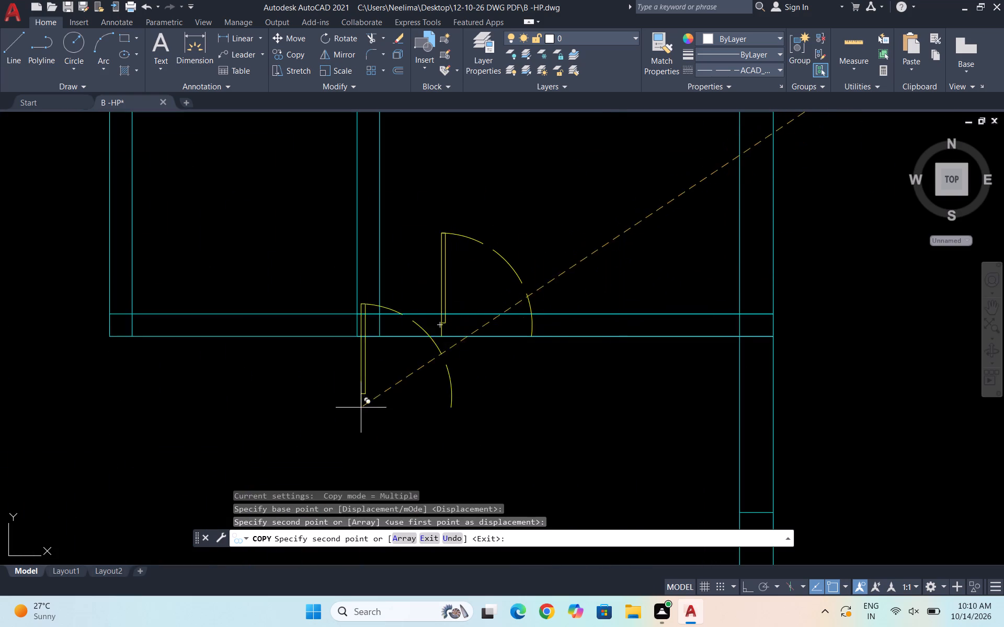
{"action": "scroll", "coordinate": [361, 408], "scroll_direction": "down", "scroll_amount": 2}
{"action": "key", "text": "Escape"}
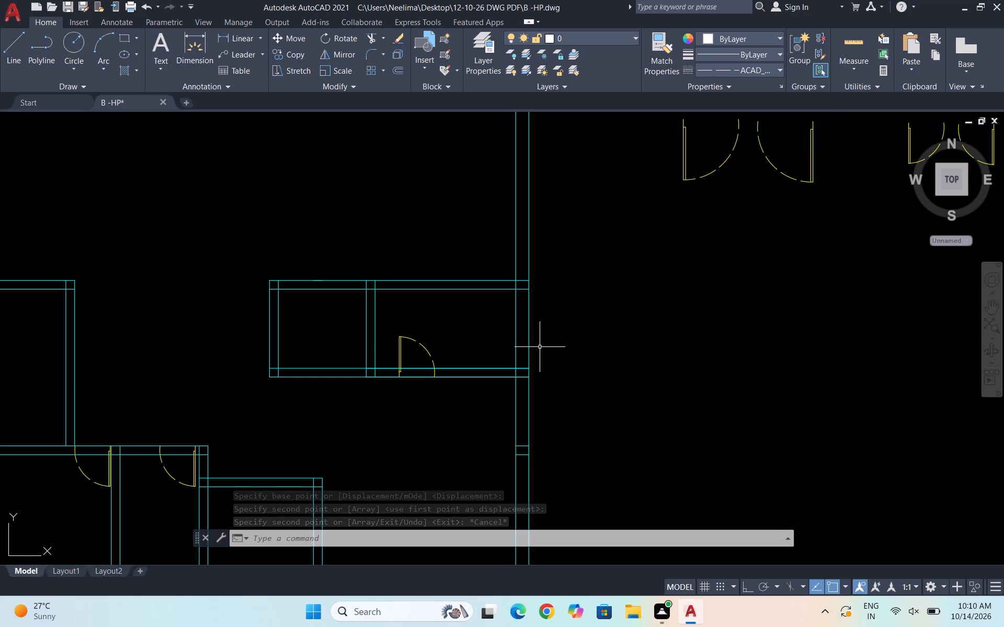
Copy the left-pointing, upward-swinging 2' door by its jamb end onto the lower-right room's left partition, just above the bottom wall.
{"action": "scroll", "coordinate": [567, 292], "scroll_direction": "down", "scroll_amount": 4}
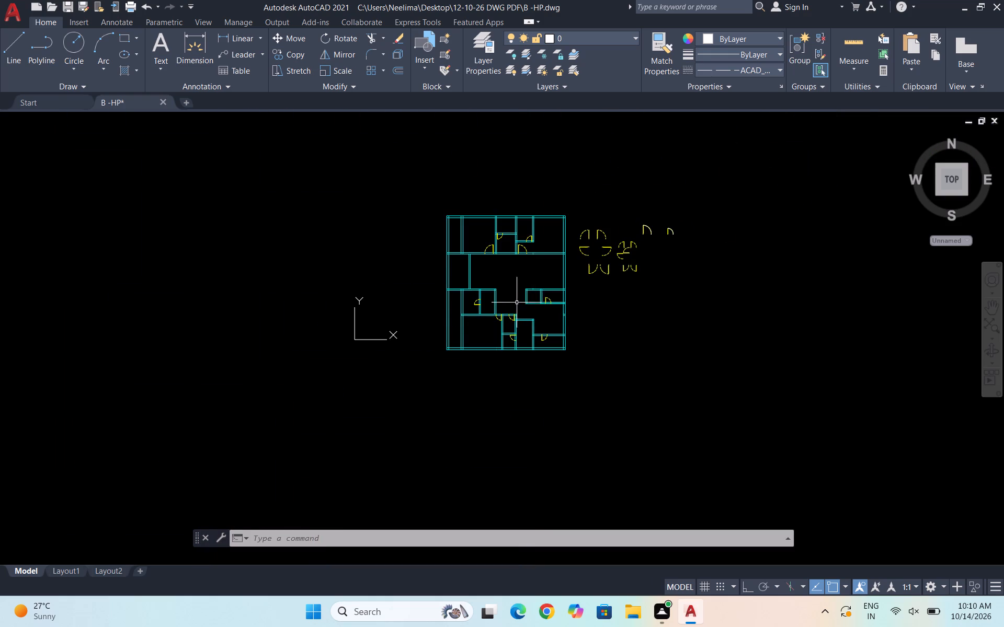
{"action": "scroll", "coordinate": [501, 296], "scroll_direction": "up", "scroll_amount": 2}
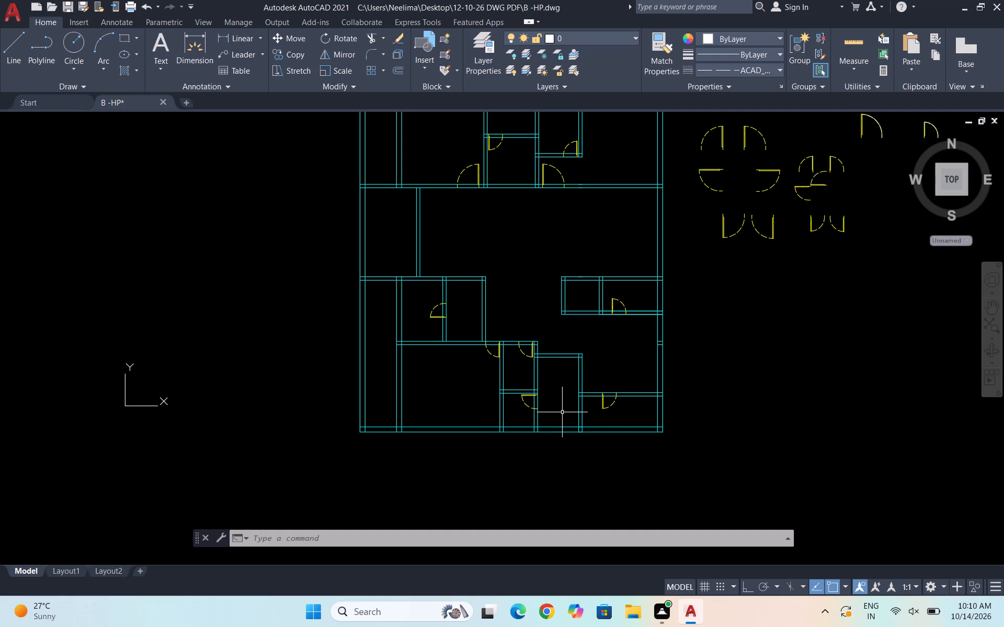
{"action": "scroll", "coordinate": [578, 422], "scroll_direction": "up", "scroll_amount": 1}
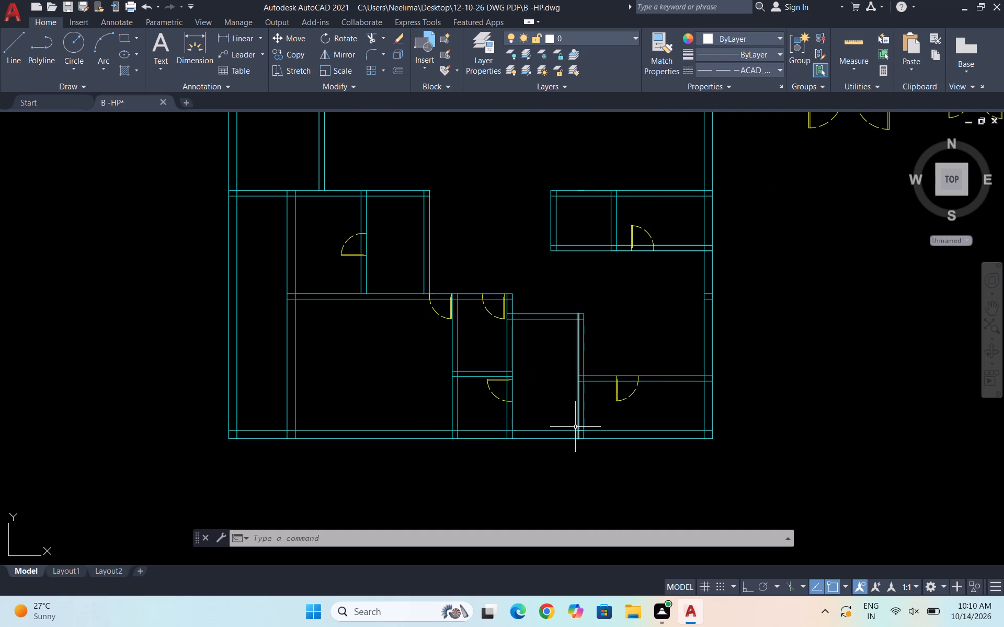
{"action": "scroll", "coordinate": [575, 427], "scroll_direction": "up", "scroll_amount": 1}
{"action": "scroll", "coordinate": [390, 425], "scroll_direction": "down", "scroll_amount": 1}
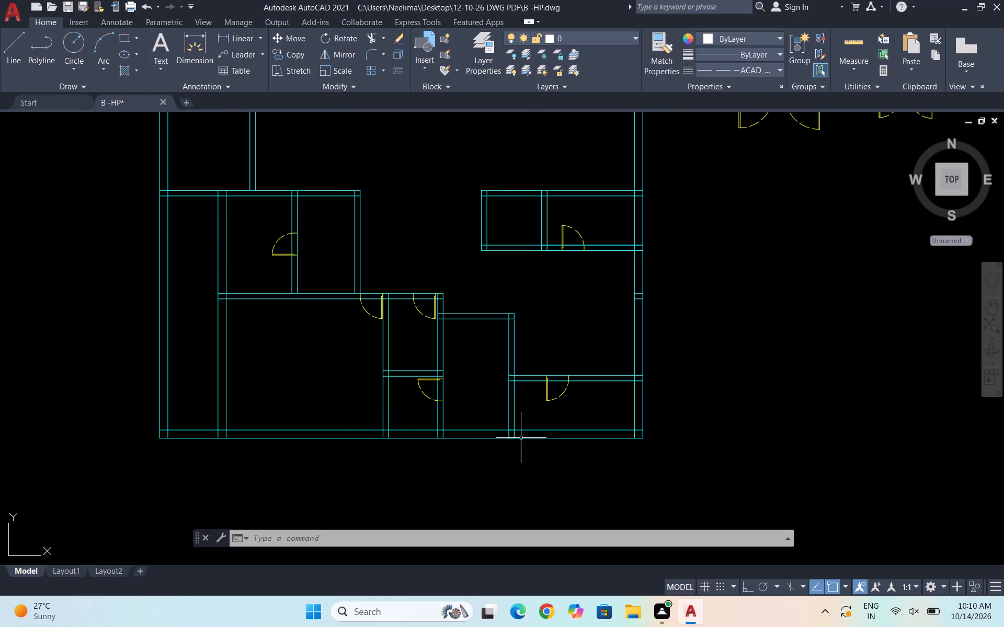
{"action": "scroll", "coordinate": [835, 280], "scroll_direction": "down", "scroll_amount": 2}
{"action": "scroll", "coordinate": [816, 190], "scroll_direction": "up", "scroll_amount": 4}
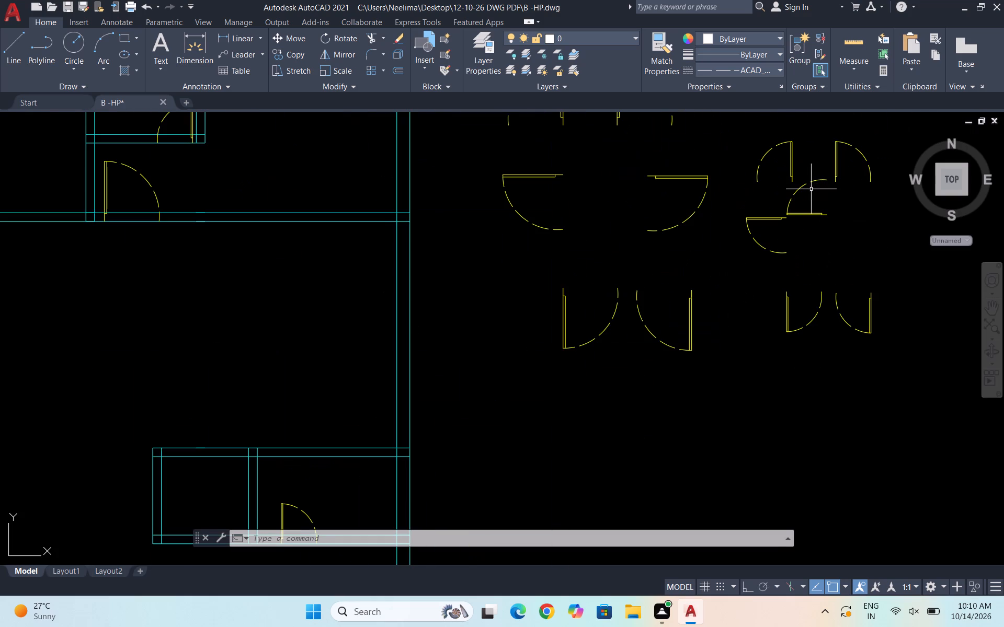
{"action": "scroll", "coordinate": [811, 189], "scroll_direction": "up", "scroll_amount": 1}
{"action": "left_click", "coordinate": [866, 278]}
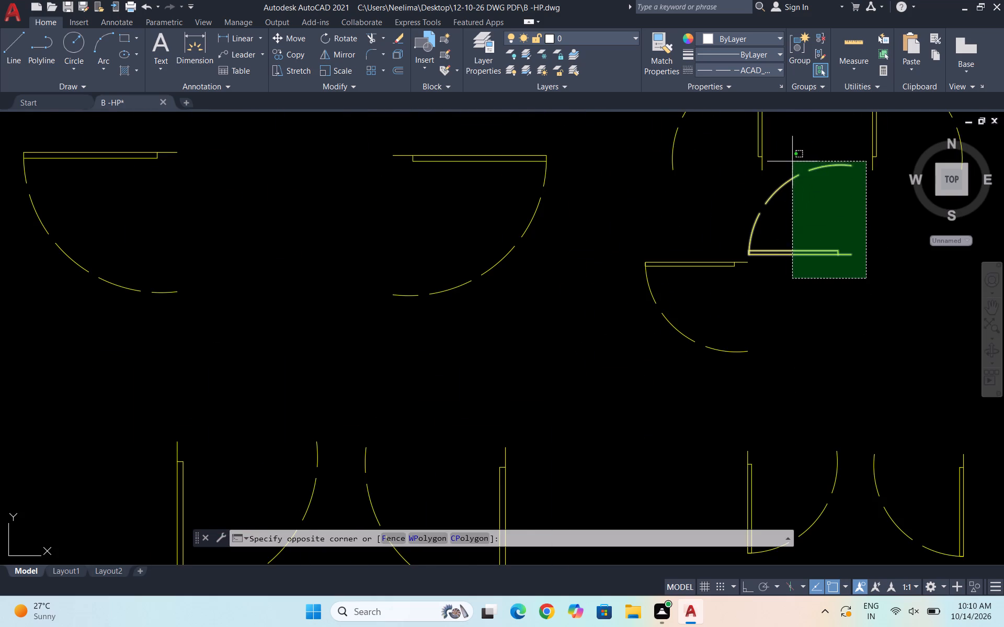
{"action": "left_click", "coordinate": [792, 161]}
{"action": "type", "text": "CO"}
{"action": "key", "text": "Return"}
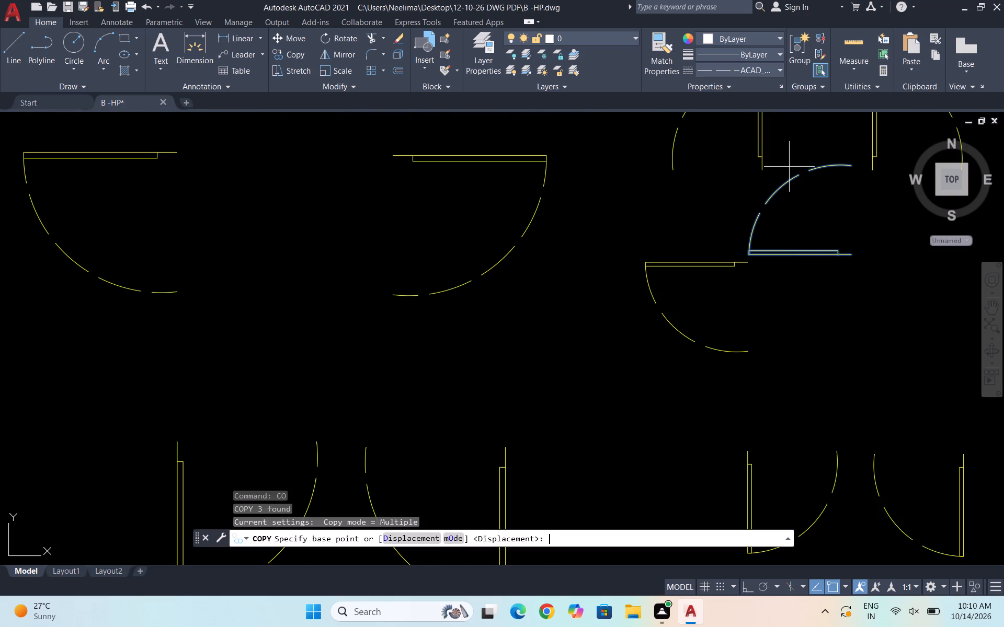
{"action": "left_click", "coordinate": [853, 252]}
{"action": "scroll", "coordinate": [873, 203], "scroll_direction": "down", "scroll_amount": 2}
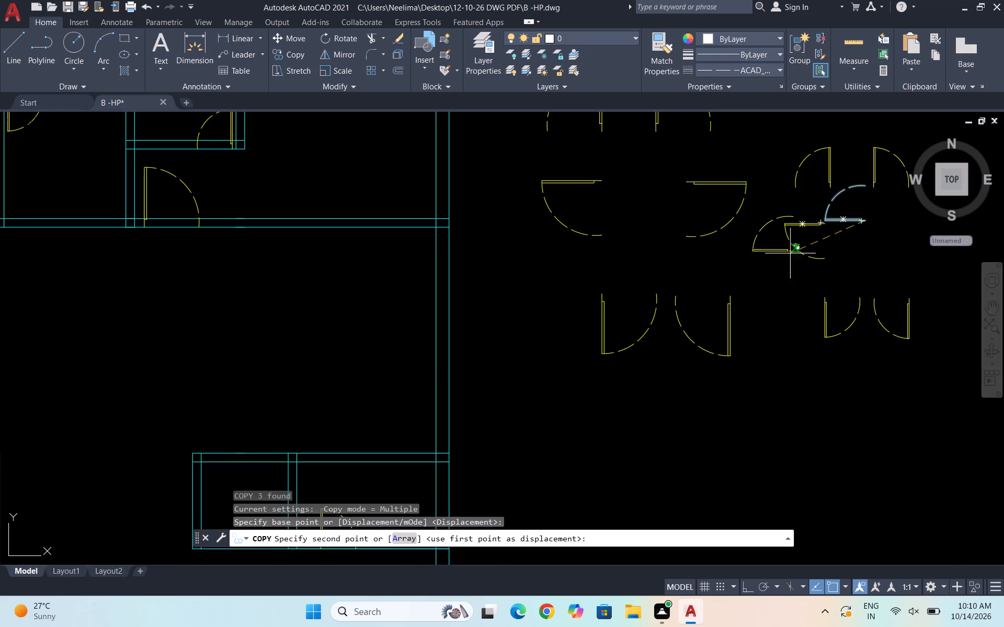
{"action": "scroll", "coordinate": [692, 316], "scroll_direction": "down", "scroll_amount": 3}
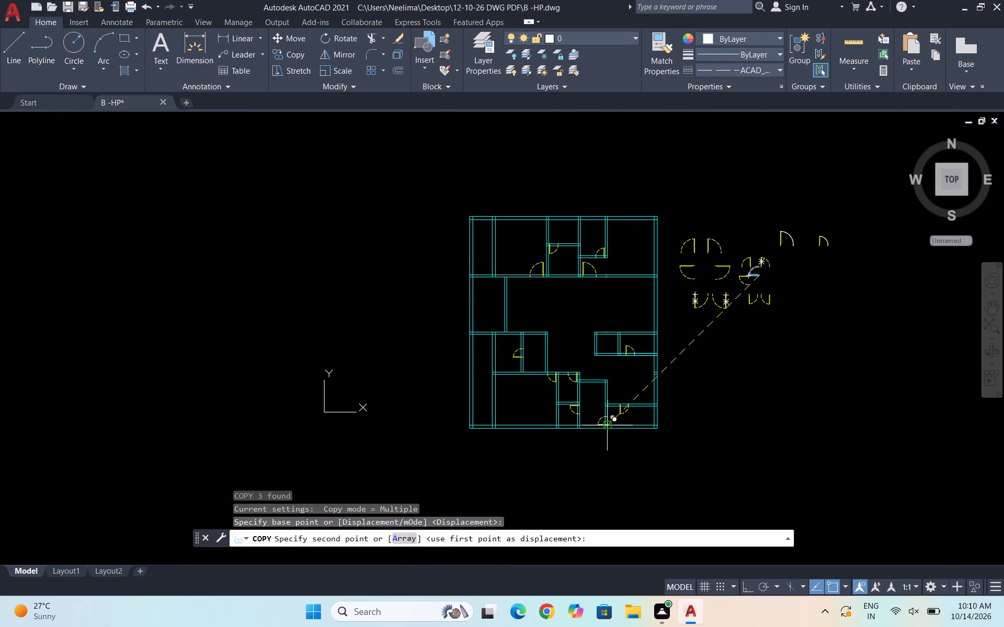
{"action": "scroll", "coordinate": [601, 426], "scroll_direction": "up", "scroll_amount": 5}
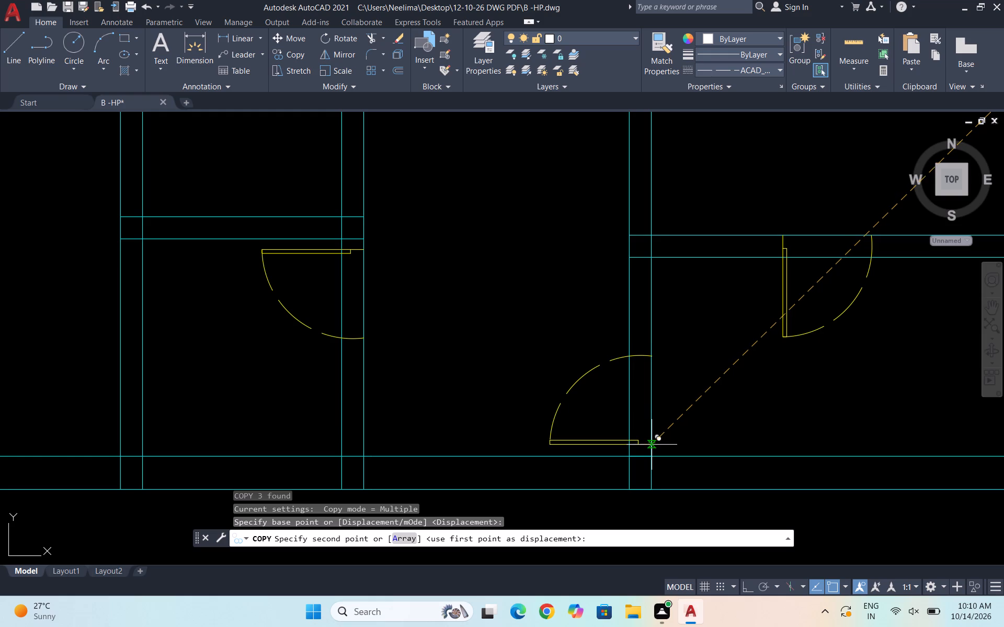
{"action": "left_click", "coordinate": [652, 445]}
{"action": "scroll", "coordinate": [612, 297], "scroll_direction": "down", "scroll_amount": 5}
{"action": "key", "text": "Escape"}
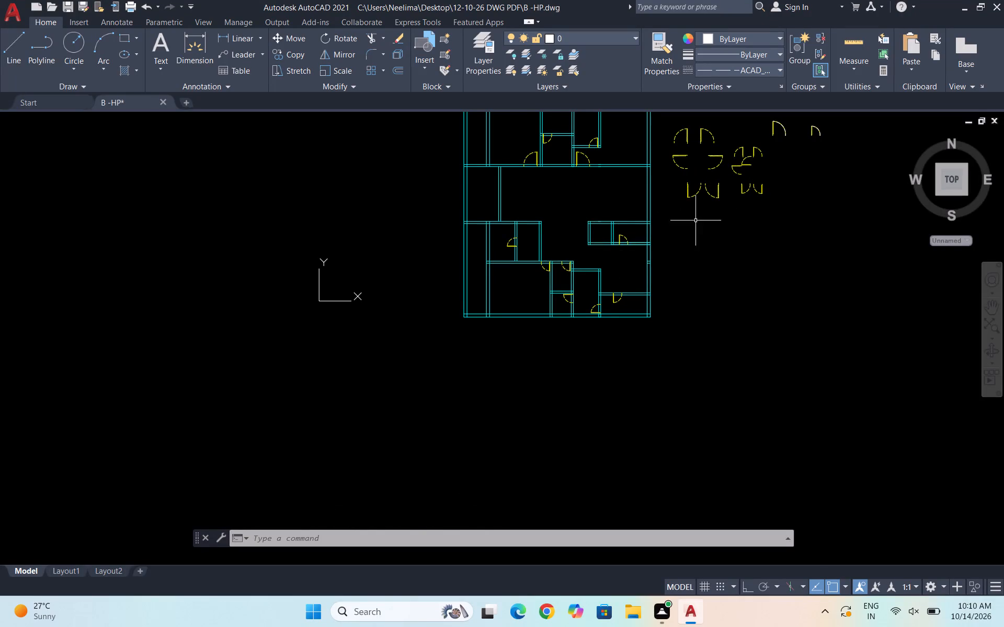
Move all the loose door variants from the right side of the plan to the empty space on its left.
{"action": "scroll", "coordinate": [658, 268], "scroll_direction": "down", "scroll_amount": 1}
{"action": "scroll", "coordinate": [702, 166], "scroll_direction": "up", "scroll_amount": 2}
{"action": "left_click", "coordinate": [858, 348]}
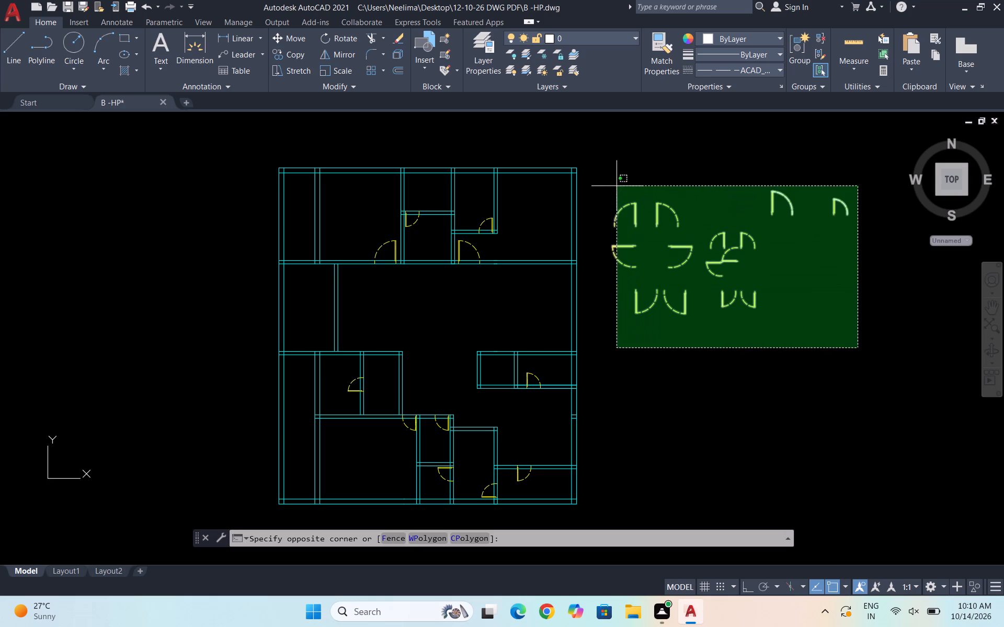
{"action": "left_click", "coordinate": [604, 158]}
{"action": "key", "text": "m"}
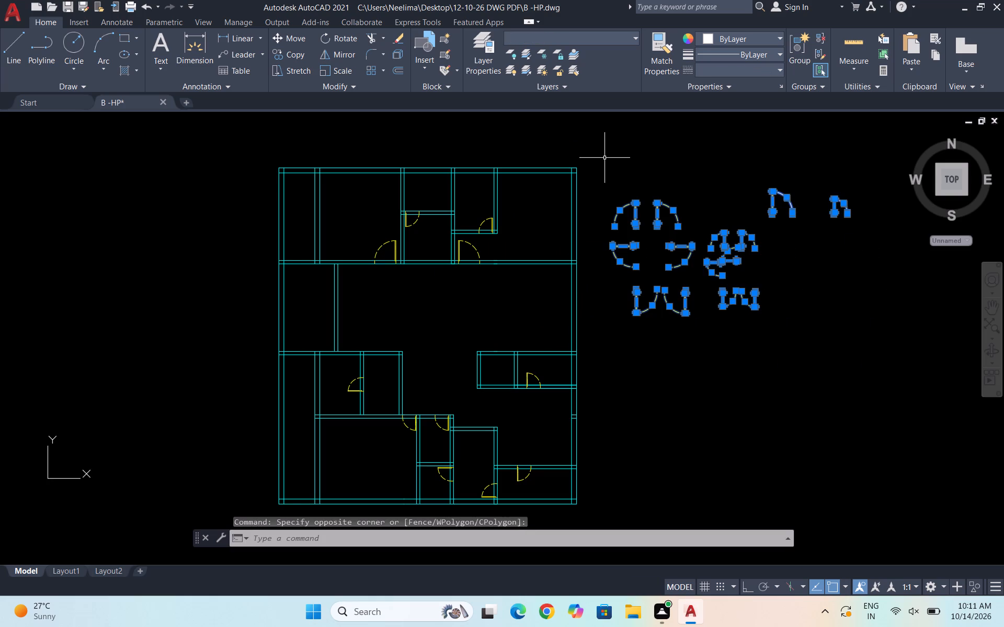
{"action": "key", "text": "Return"}
{"action": "left_click", "coordinate": [722, 251]}
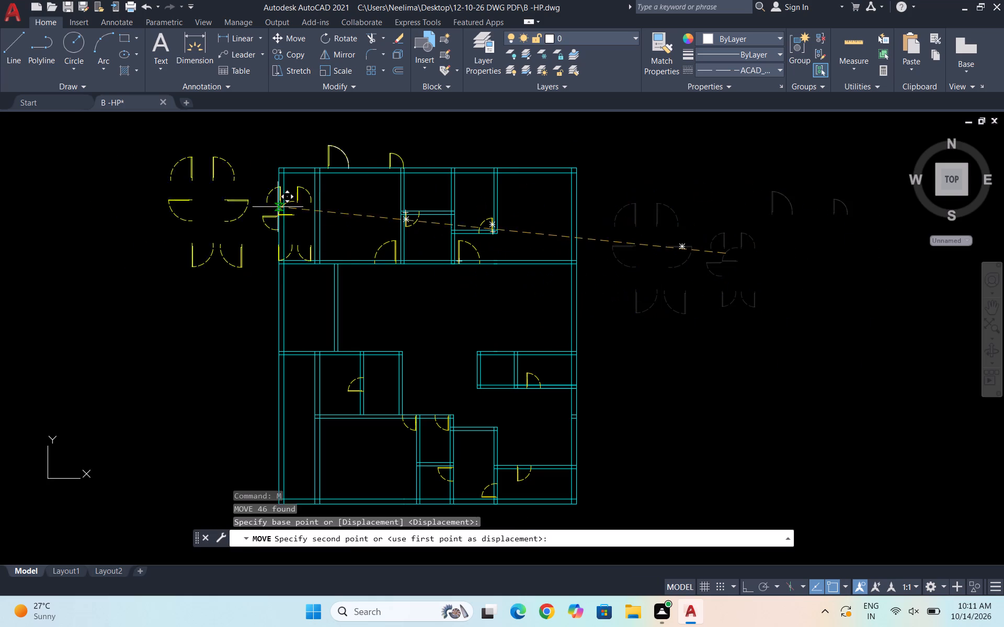
{"action": "scroll", "coordinate": [228, 174], "scroll_direction": "down", "scroll_amount": 2}
{"action": "scroll", "coordinate": [198, 192], "scroll_direction": "up", "scroll_amount": 2}
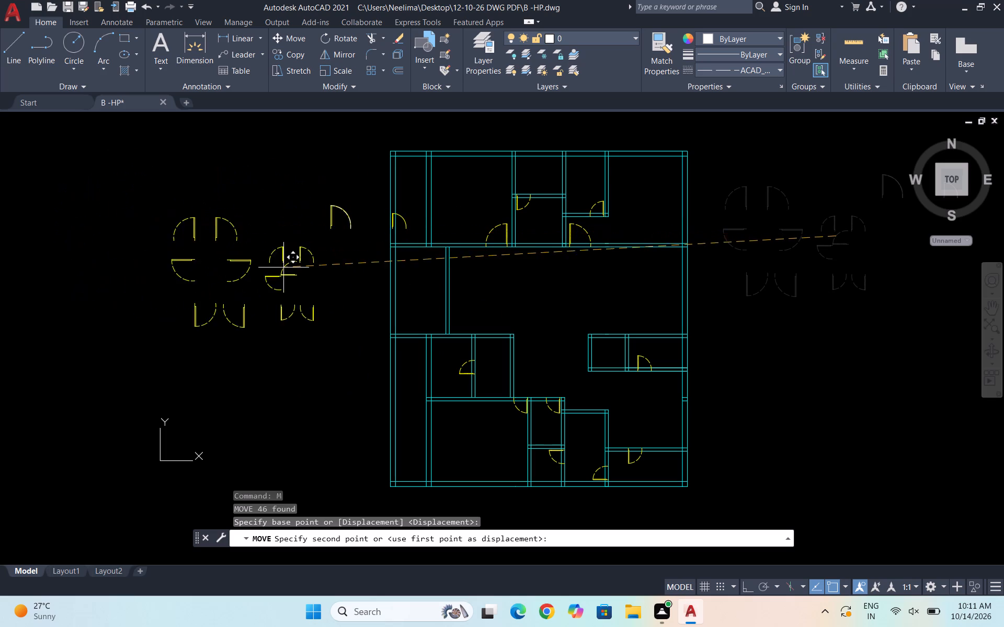
{"action": "left_click", "coordinate": [150, 236]}
{"action": "key", "text": "Escape"}
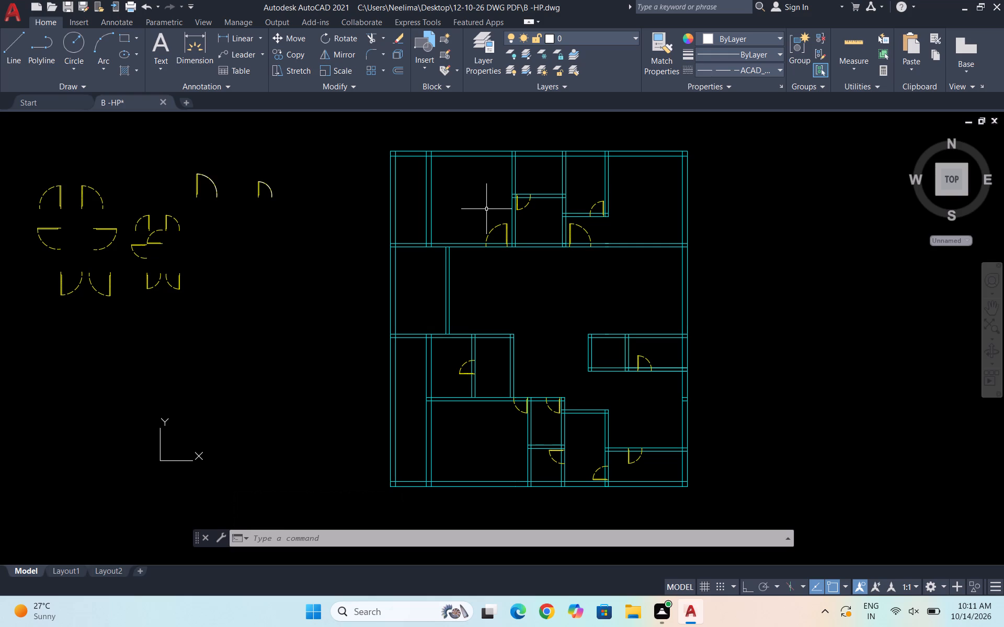
On the FUR layer, insert the Bed - Queen block from DesignCenter's Home - Space Planner into the empty space left of the plan.
{"action": "scroll", "coordinate": [477, 167], "scroll_direction": "up", "scroll_amount": 1}
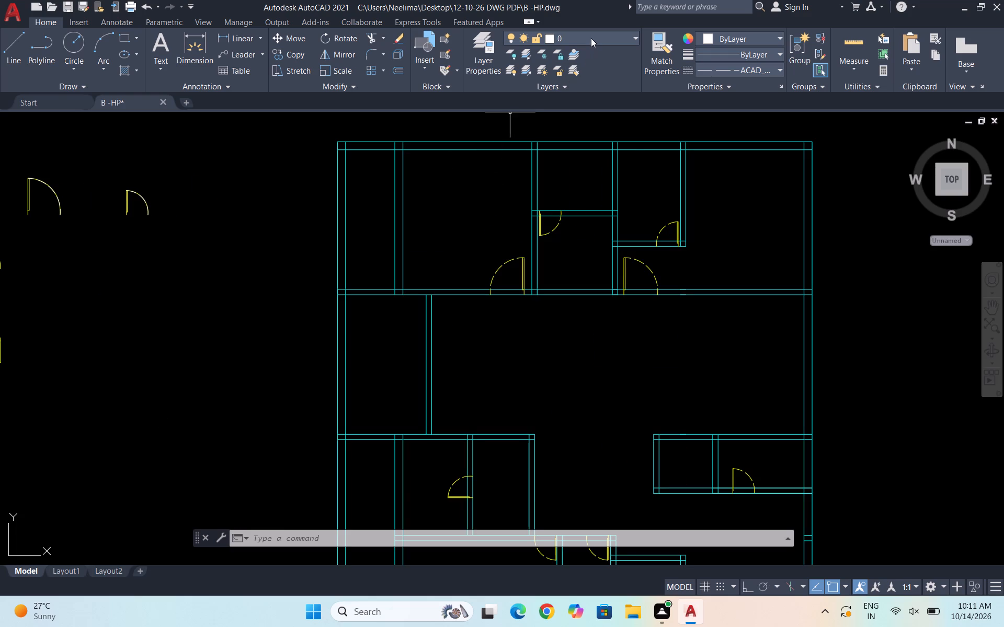
{"action": "left_click", "coordinate": [591, 38]}
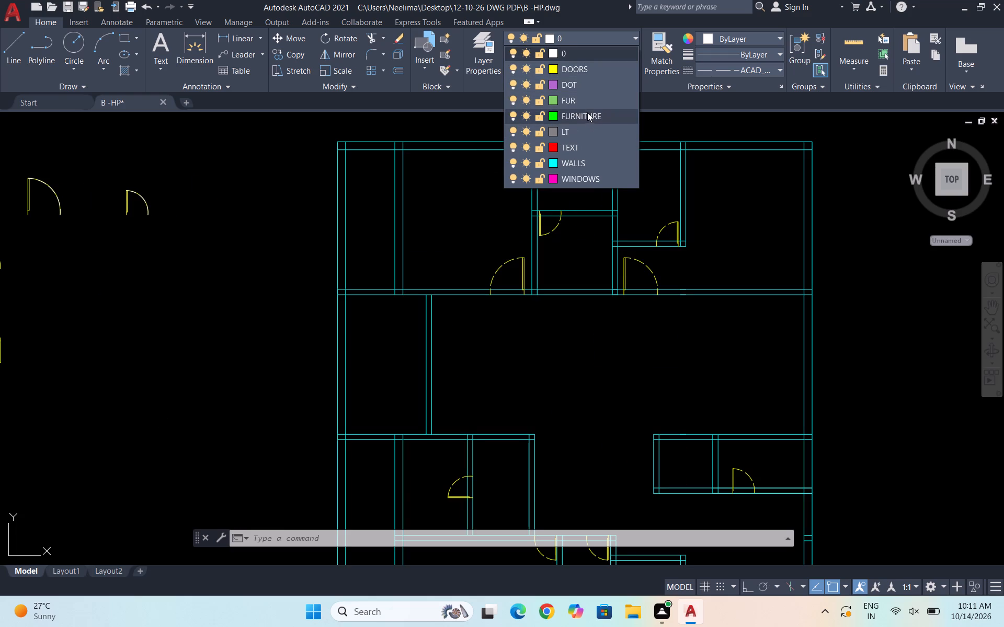
{"action": "left_click", "coordinate": [586, 99]}
{"action": "type", "text": "DC"}
{"action": "key", "text": "Return"}
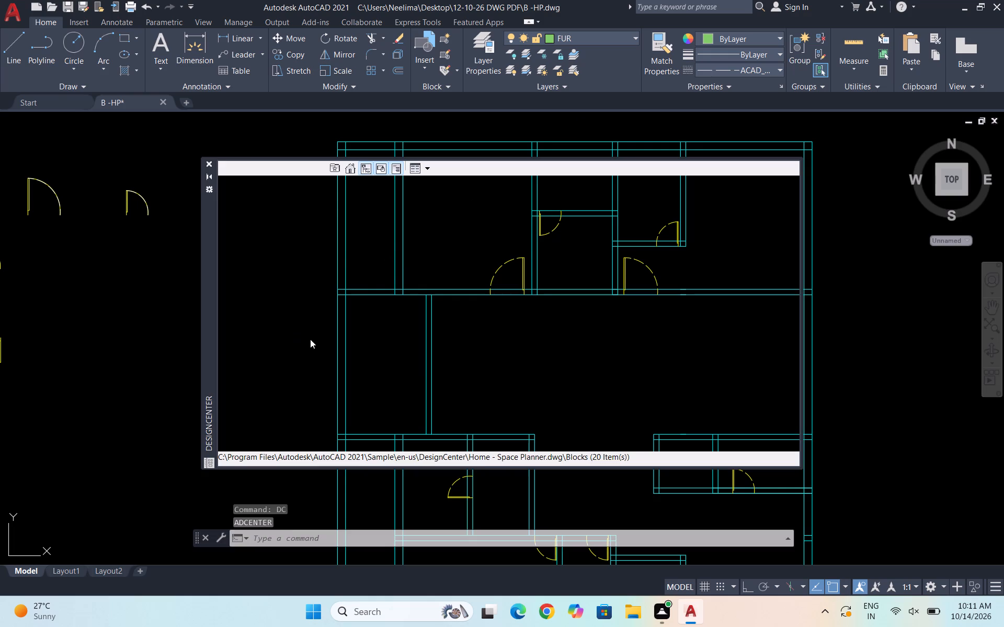
{"action": "left_click", "coordinate": [367, 212]}
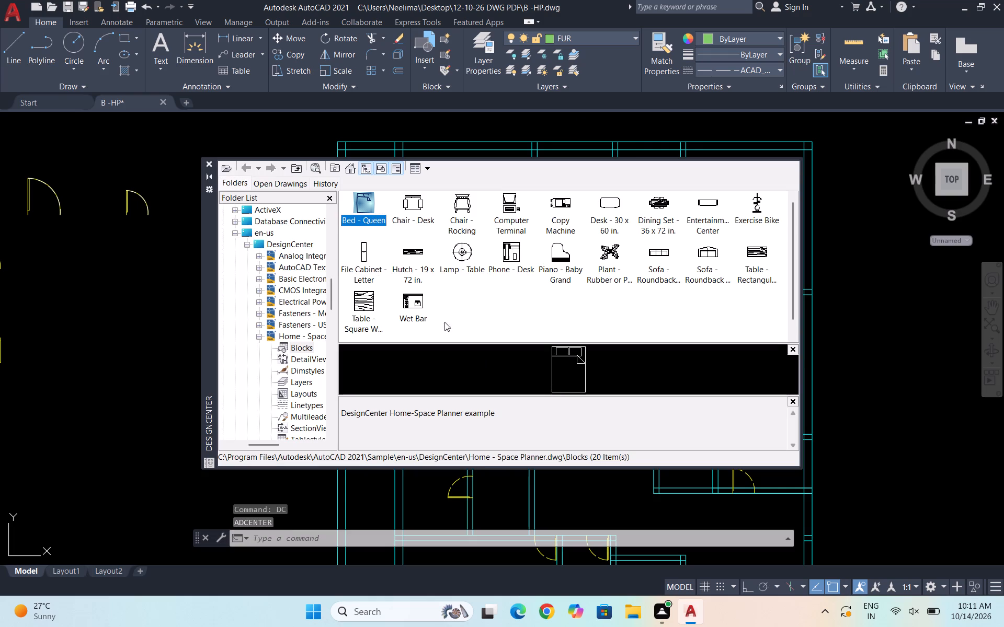
{"action": "double_click", "coordinate": [359, 199]}
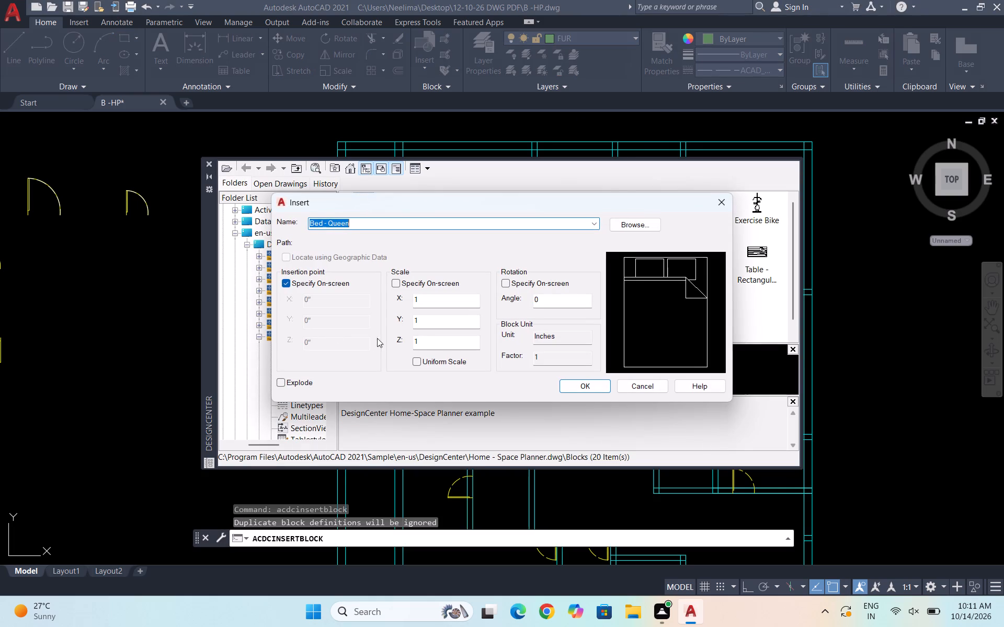
{"action": "left_click", "coordinate": [584, 391]}
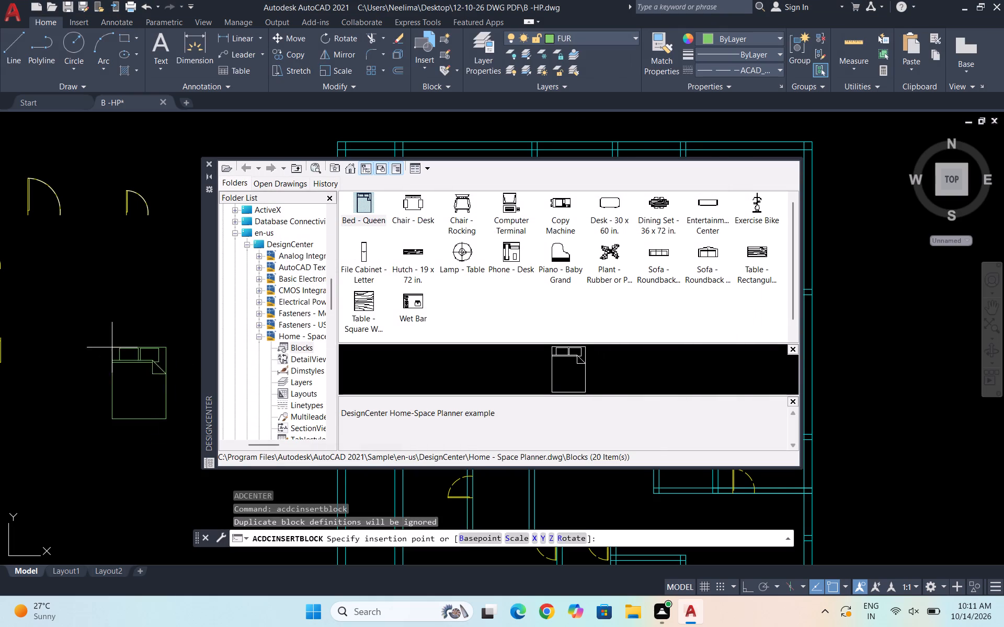
{"action": "left_click", "coordinate": [89, 338]}
{"action": "key", "text": "Escape"}
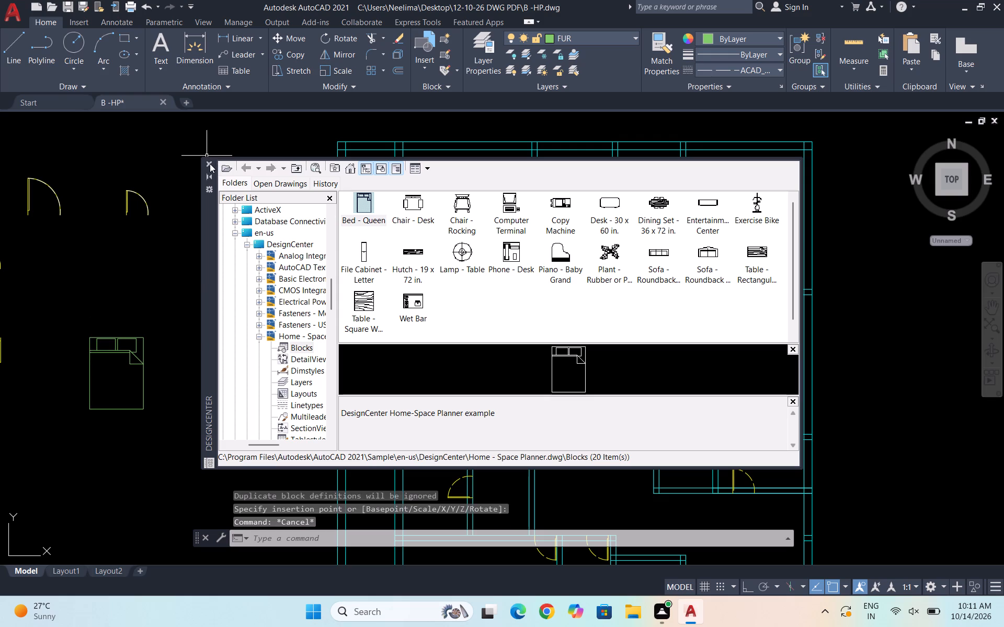
{"action": "left_click", "coordinate": [210, 164]}
Explode the inserted queen bed block into separate lines.
{"action": "scroll", "coordinate": [361, 266], "scroll_direction": "down", "scroll_amount": 1}
{"action": "scroll", "coordinate": [186, 345], "scroll_direction": "up", "scroll_amount": 2}
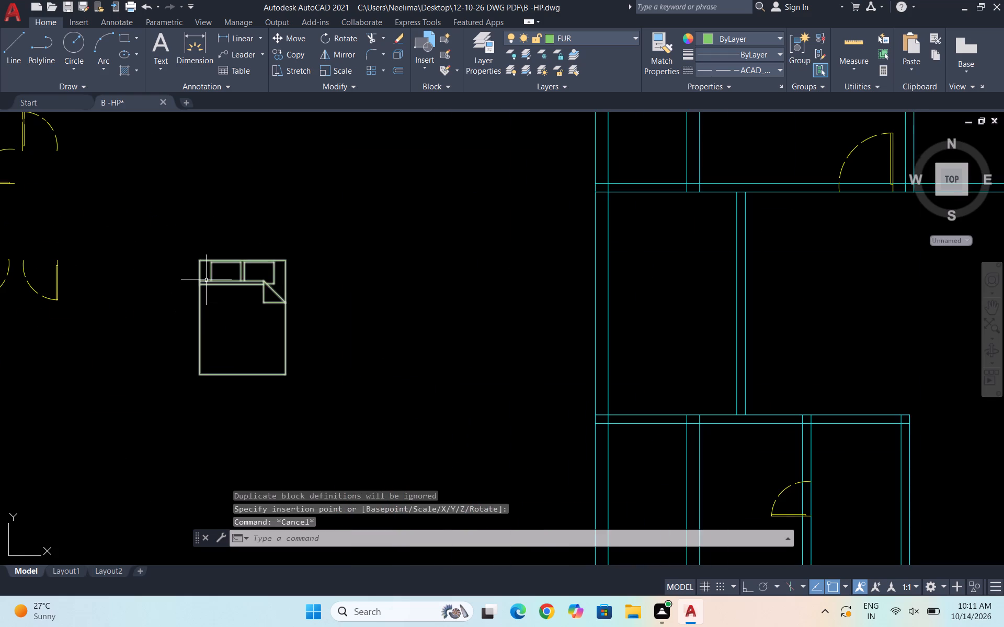
{"action": "scroll", "coordinate": [259, 359], "scroll_direction": "up", "scroll_amount": 1}
{"action": "left_click", "coordinate": [369, 409]}
{"action": "left_click_drag", "start_coordinate": [366, 413], "coordinate": [360, 416]}
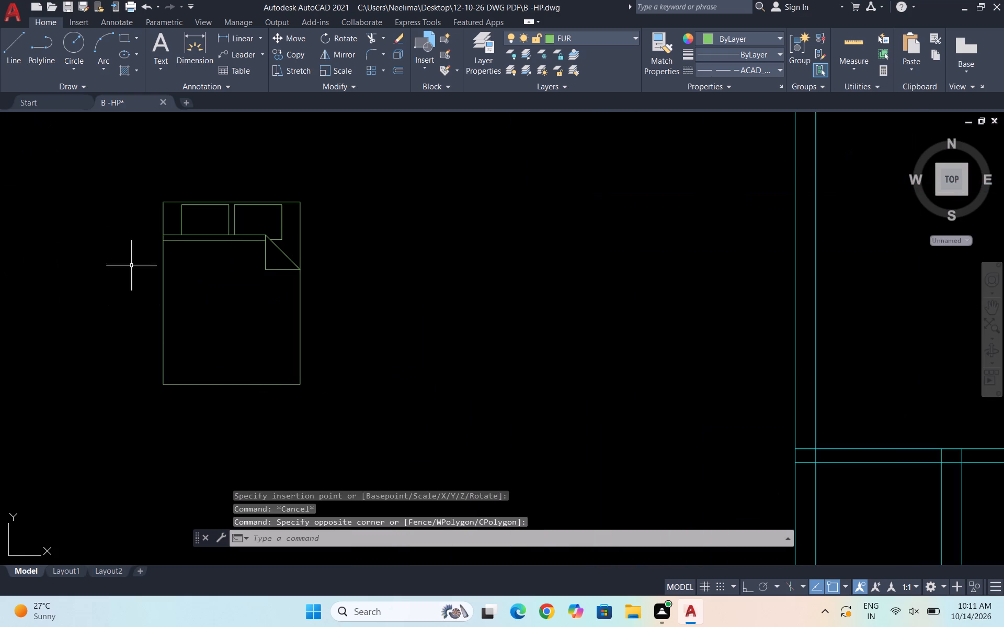
{"action": "left_click", "coordinate": [379, 436]}
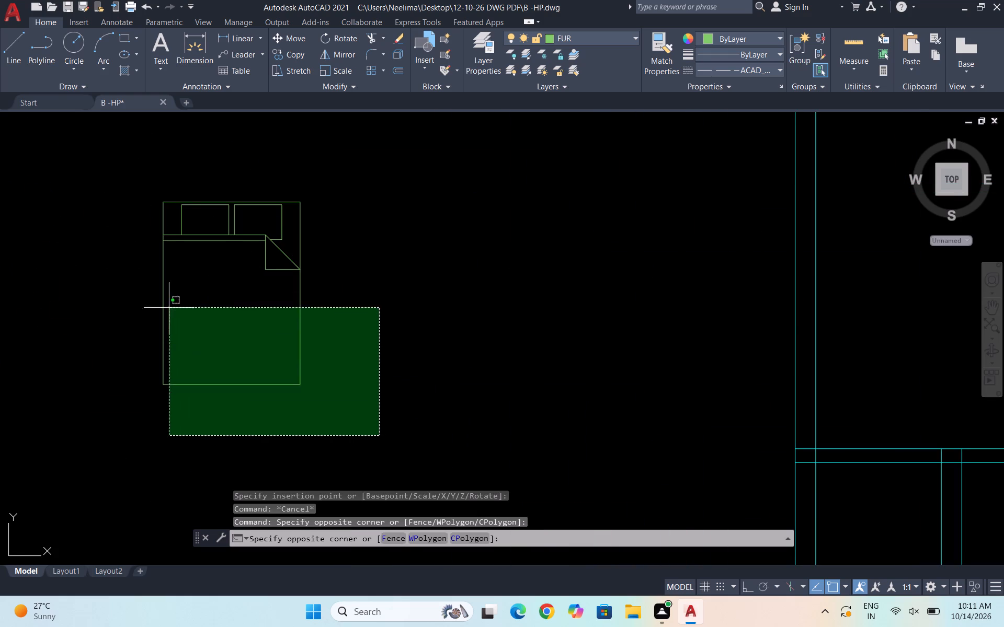
{"action": "left_click", "coordinate": [113, 161]}
{"action": "key", "text": "x"}
{"action": "key", "text": "Return"}
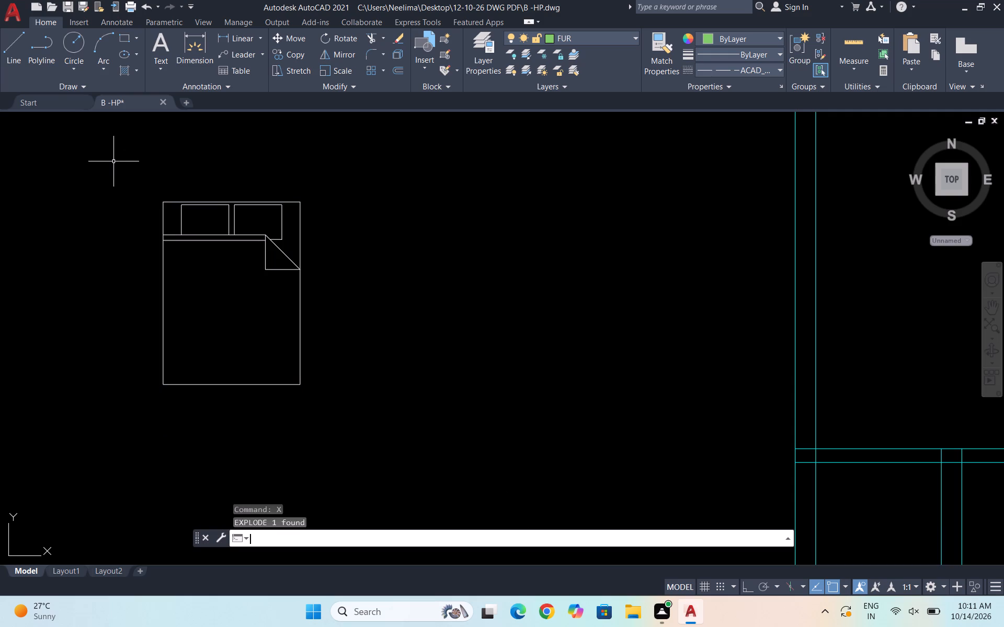
{"action": "key", "text": "Escape"}
Assign all of the exploded bed's linework to the FUR layer.
{"action": "left_click_drag", "start_coordinate": [356, 411], "coordinate": [349, 411]}
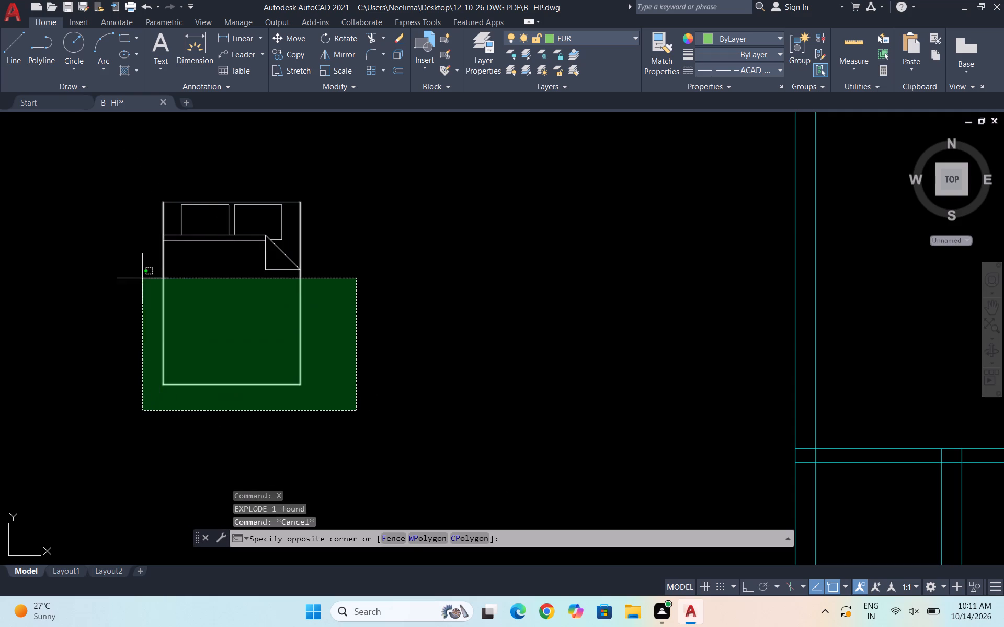
{"action": "left_click", "coordinate": [112, 178]}
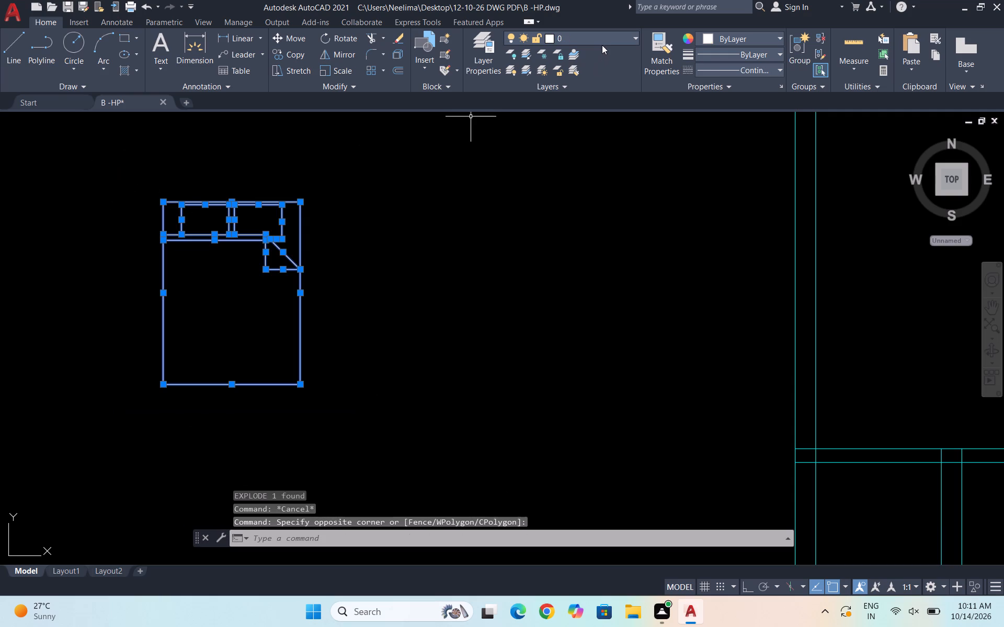
{"action": "left_click", "coordinate": [602, 40]}
{"action": "left_click", "coordinate": [601, 102]}
{"action": "key", "text": "Escape"}
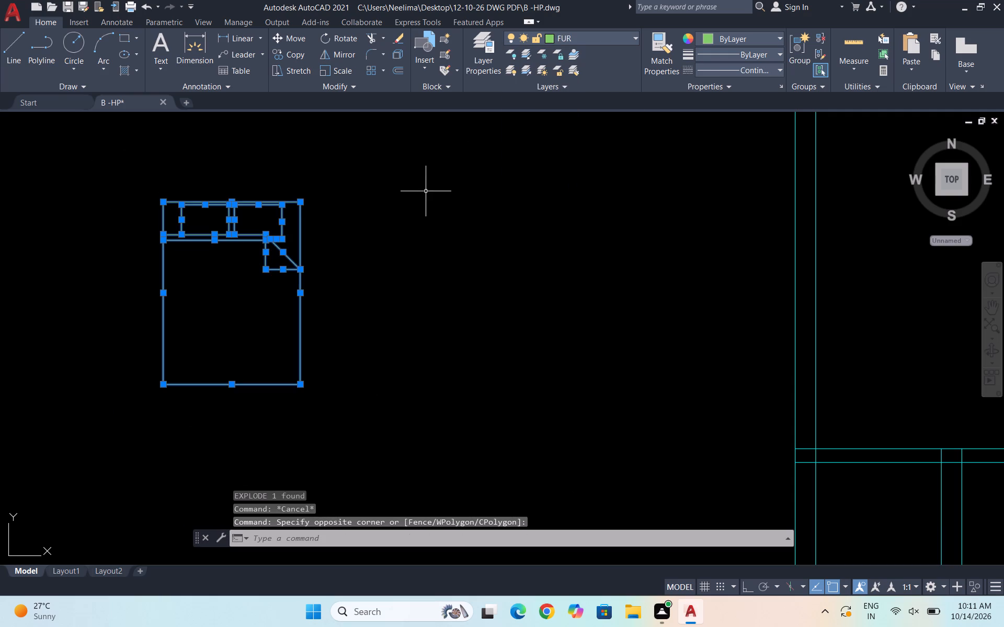
{"action": "key", "text": "Escape"}
Extend the two horizontal blanket lines below the pillows to the bed's right edge.
{"action": "type", "text": "EX"}
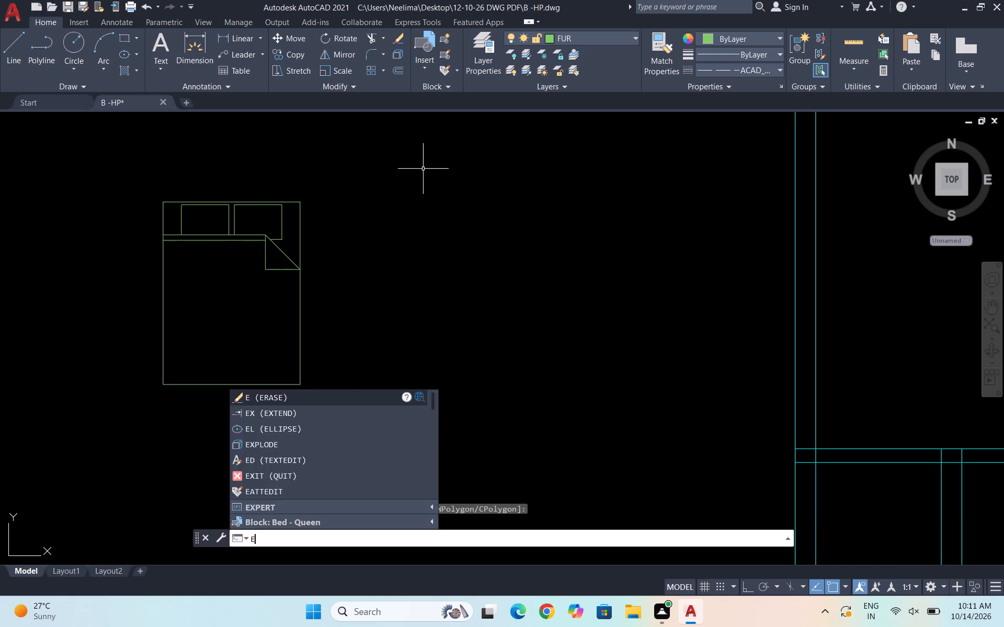
{"action": "key", "text": "Return"}
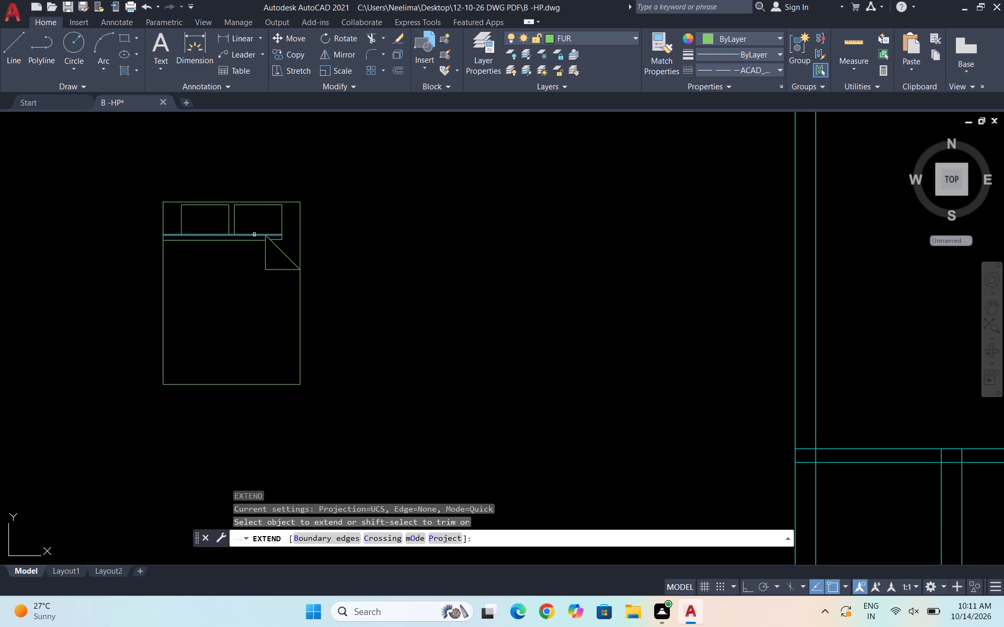
{"action": "left_click", "coordinate": [254, 235]}
{"action": "left_click", "coordinate": [256, 235]}
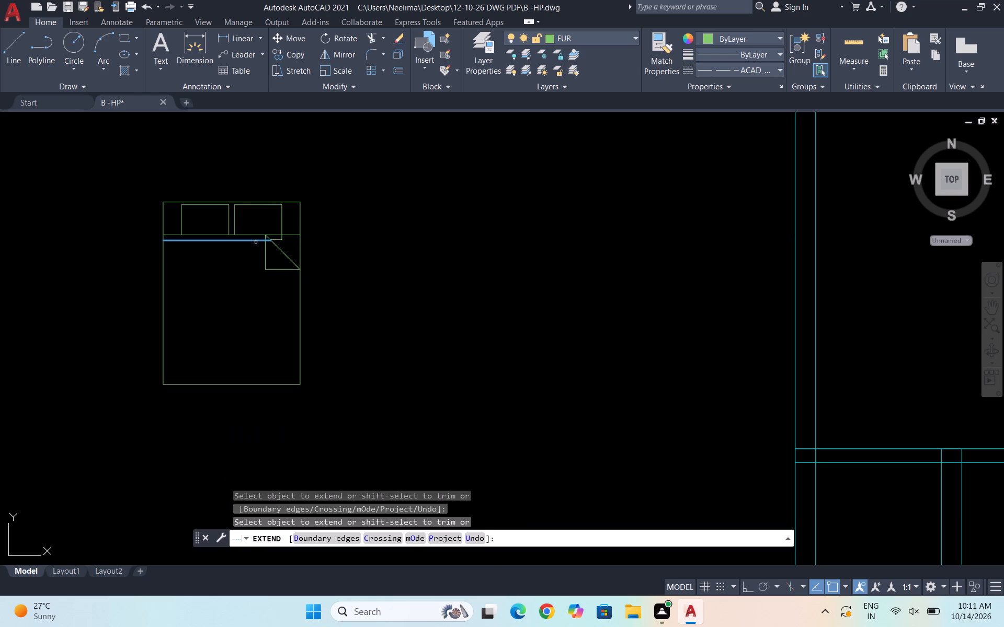
{"action": "left_click", "coordinate": [256, 241]}
{"action": "scroll", "coordinate": [263, 236], "scroll_direction": "up", "scroll_amount": 2}
{"action": "left_click", "coordinate": [258, 246]}
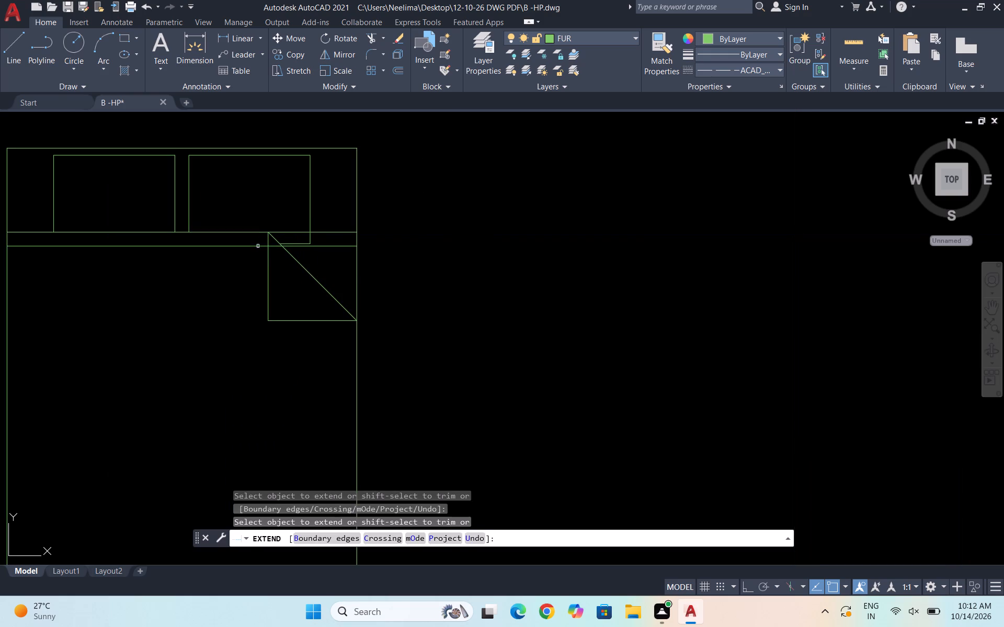
{"action": "key", "text": "Escape"}
Delete the three lines forming the folded blanket corner at the bed's right side.
{"action": "left_click", "coordinate": [339, 347]}
{"action": "left_click", "coordinate": [249, 280]}
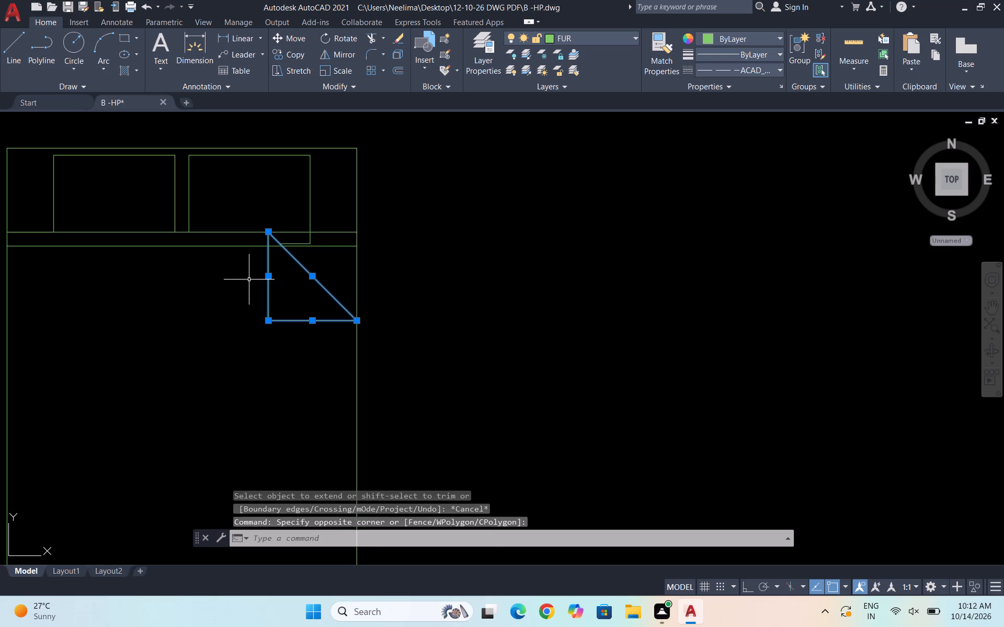
{"action": "key", "text": "Delete"}
Trim away the right pillow's leftover lines that overhang below the upper blanket line.
{"action": "scroll", "coordinate": [296, 241], "scroll_direction": "up", "scroll_amount": 1}
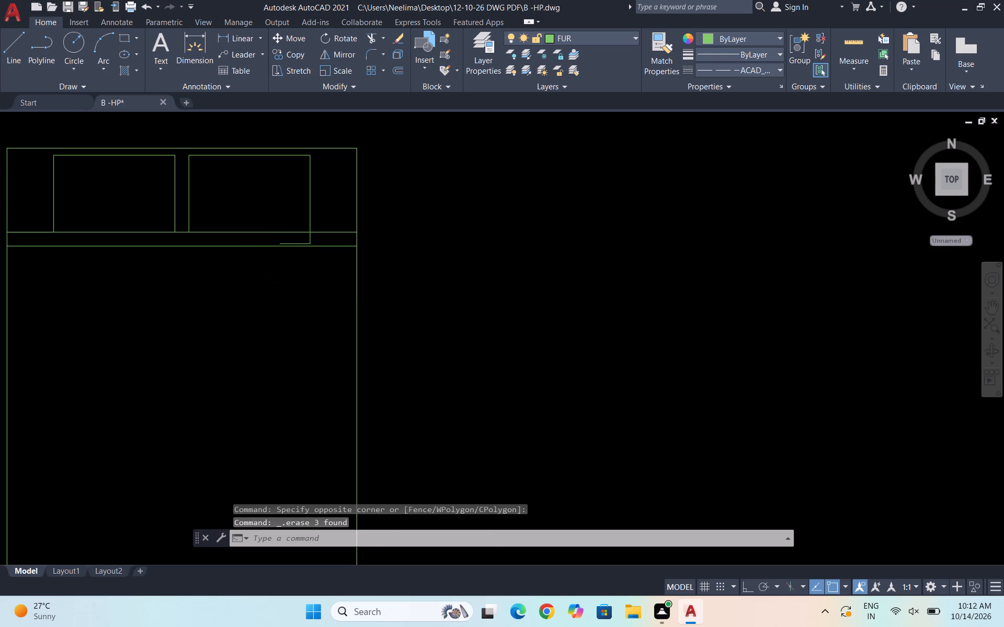
{"action": "scroll", "coordinate": [296, 241], "scroll_direction": "up", "scroll_amount": 1}
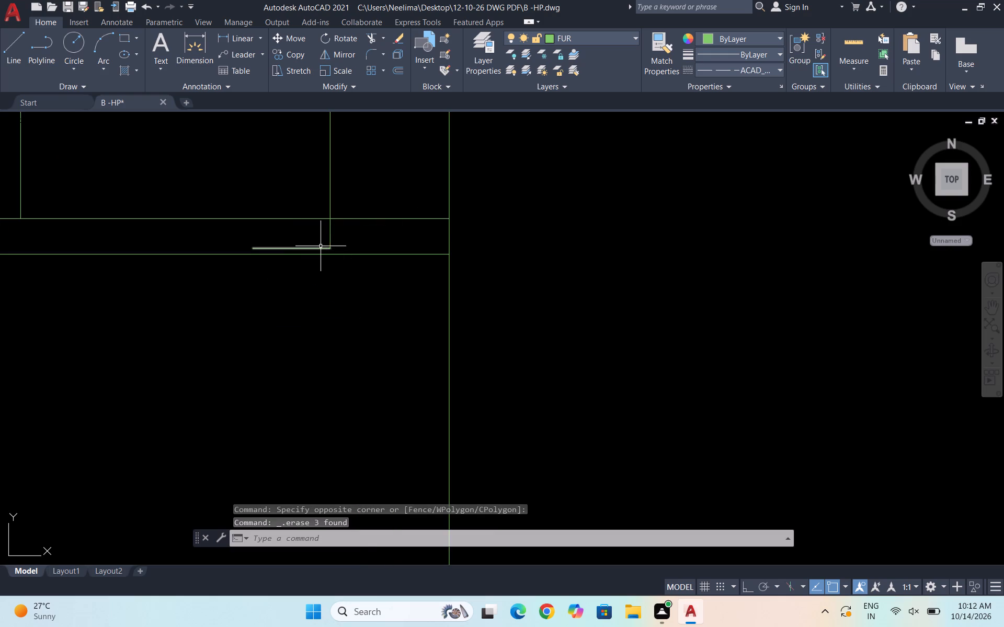
{"action": "left_click", "coordinate": [321, 246]}
{"action": "key", "text": "Escape"}
{"action": "type", "text": "TR"}
{"action": "key", "text": "Return"}
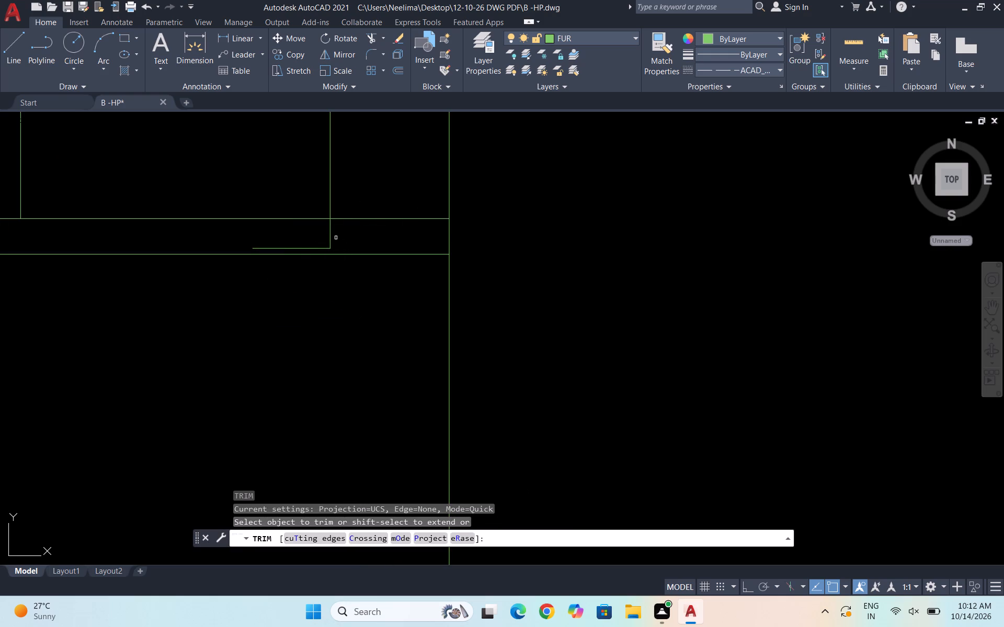
{"action": "left_click", "coordinate": [328, 238]}
{"action": "left_click", "coordinate": [315, 248]}
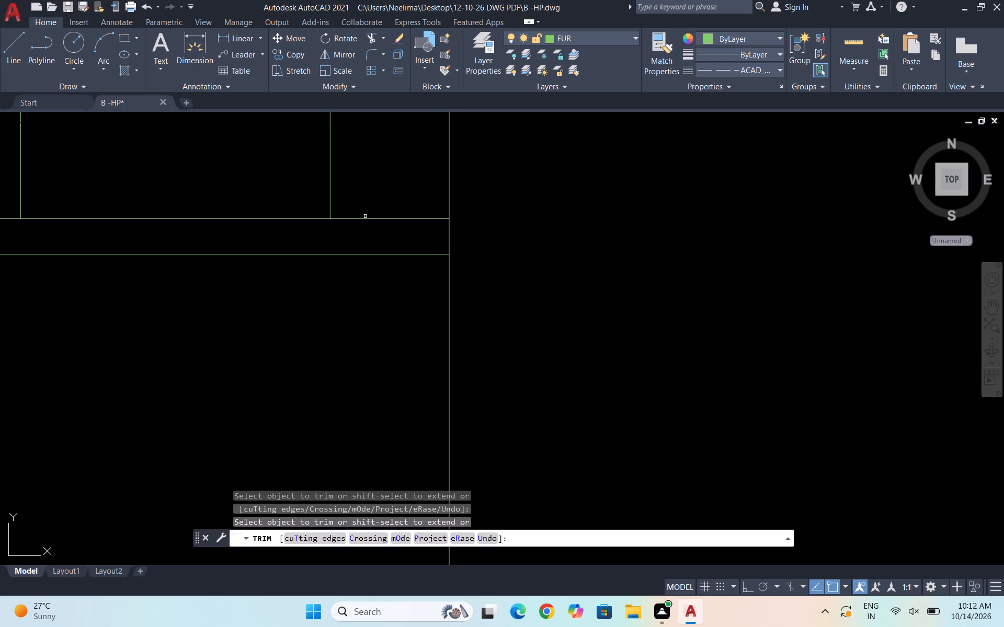
Trim the upper blanket line outside and between the pillows, leaving only the segments that close the two pillow rectangles.
{"action": "scroll", "coordinate": [340, 244], "scroll_direction": "down", "scroll_amount": 2}
{"action": "left_click", "coordinate": [348, 242]}
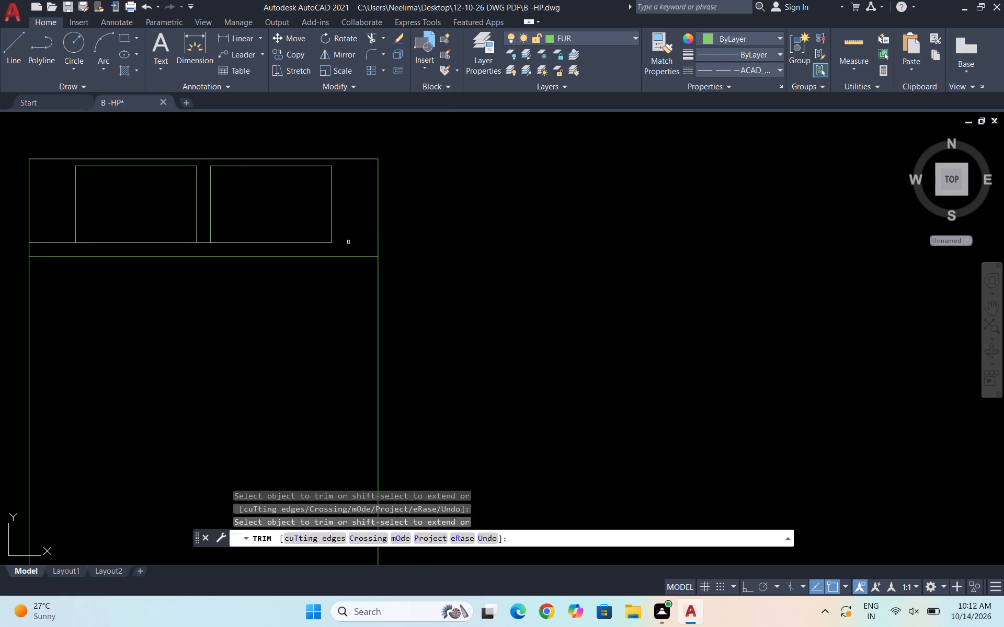
{"action": "scroll", "coordinate": [520, 172], "scroll_direction": "down", "scroll_amount": 2}
{"action": "scroll", "coordinate": [374, 200], "scroll_direction": "up", "scroll_amount": 3}
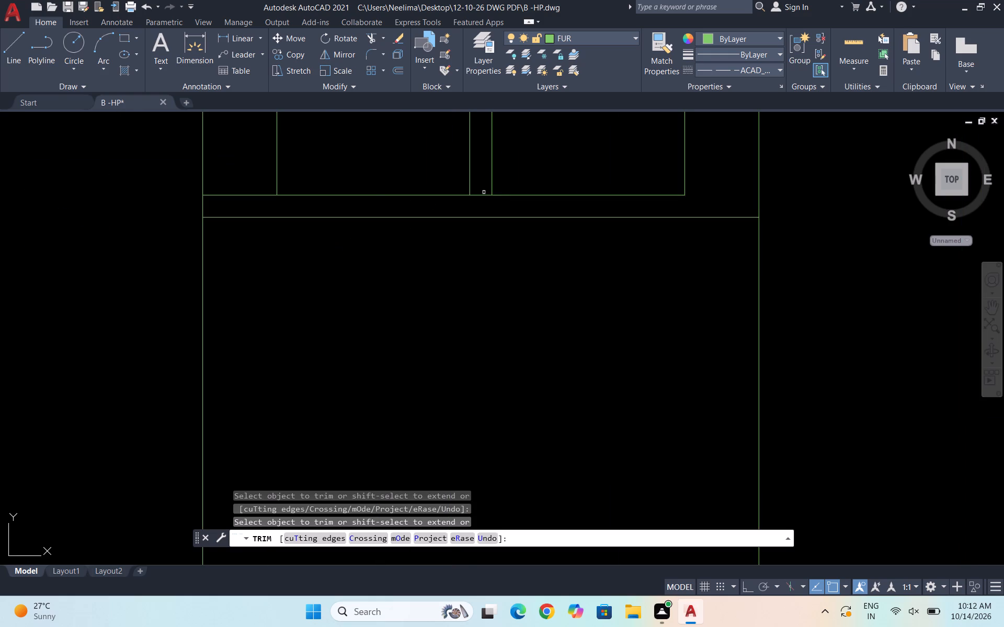
{"action": "left_click", "coordinate": [484, 196]}
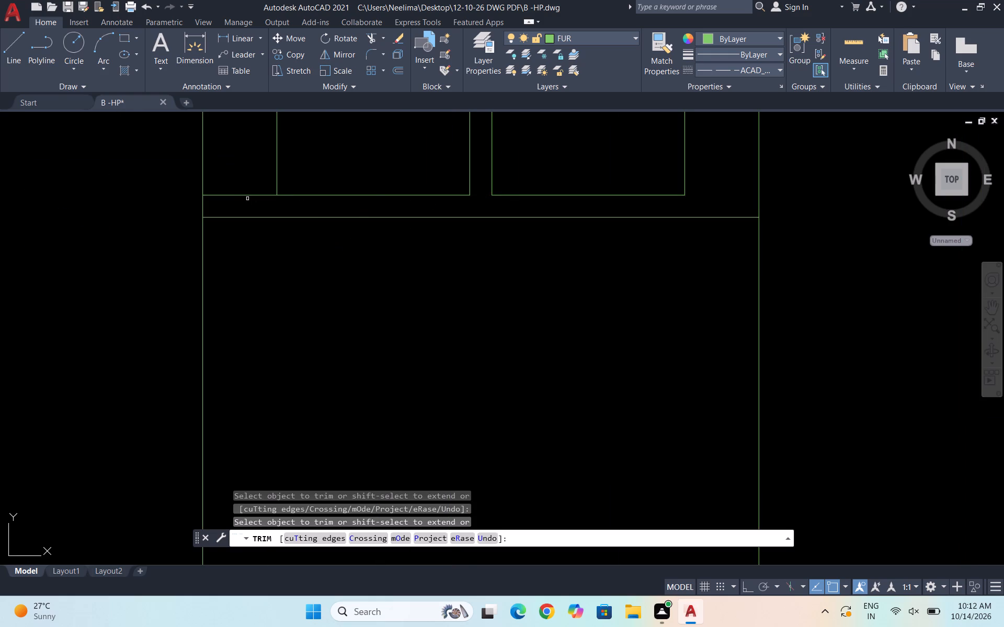
{"action": "left_click", "coordinate": [250, 195]}
{"action": "scroll", "coordinate": [254, 211], "scroll_direction": "down", "scroll_amount": 2}
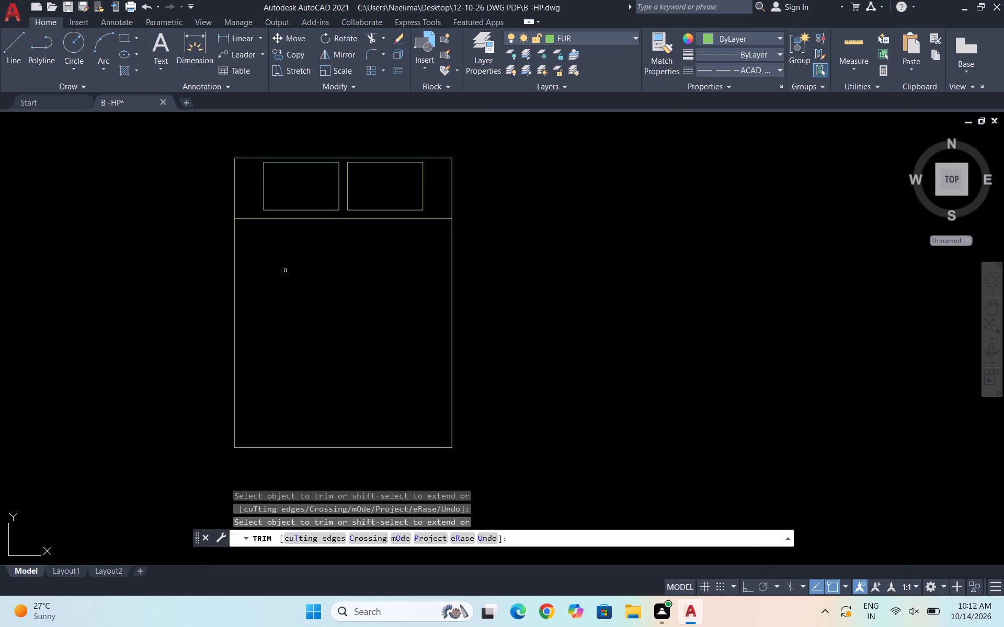
{"action": "scroll", "coordinate": [288, 275], "scroll_direction": "down", "scroll_amount": 1}
{"action": "key", "text": "Escape"}
{"action": "scroll", "coordinate": [290, 202], "scroll_direction": "up", "scroll_amount": 3}
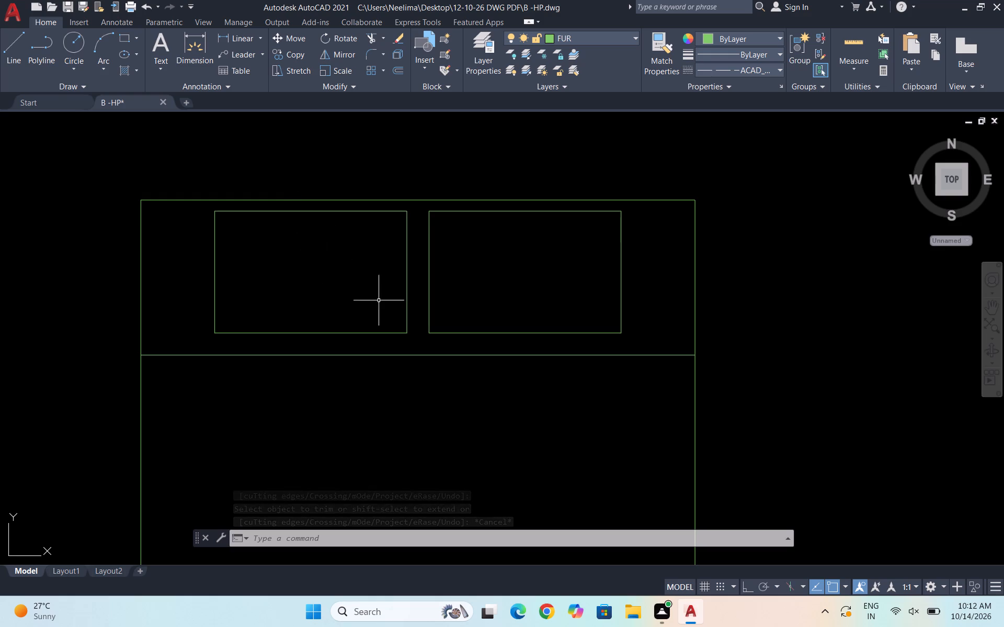
{"action": "key", "text": "Escape"}
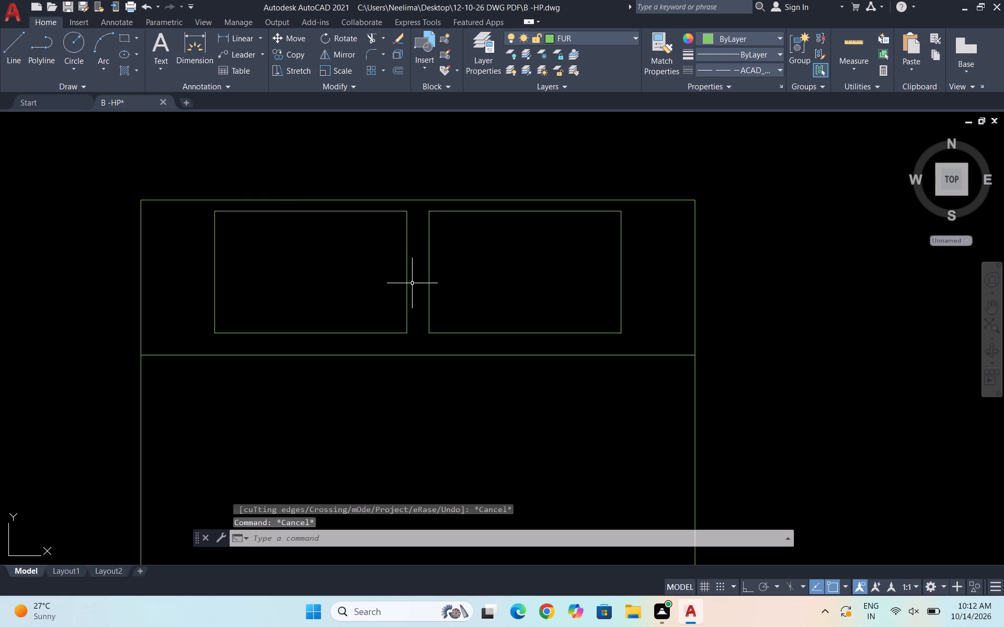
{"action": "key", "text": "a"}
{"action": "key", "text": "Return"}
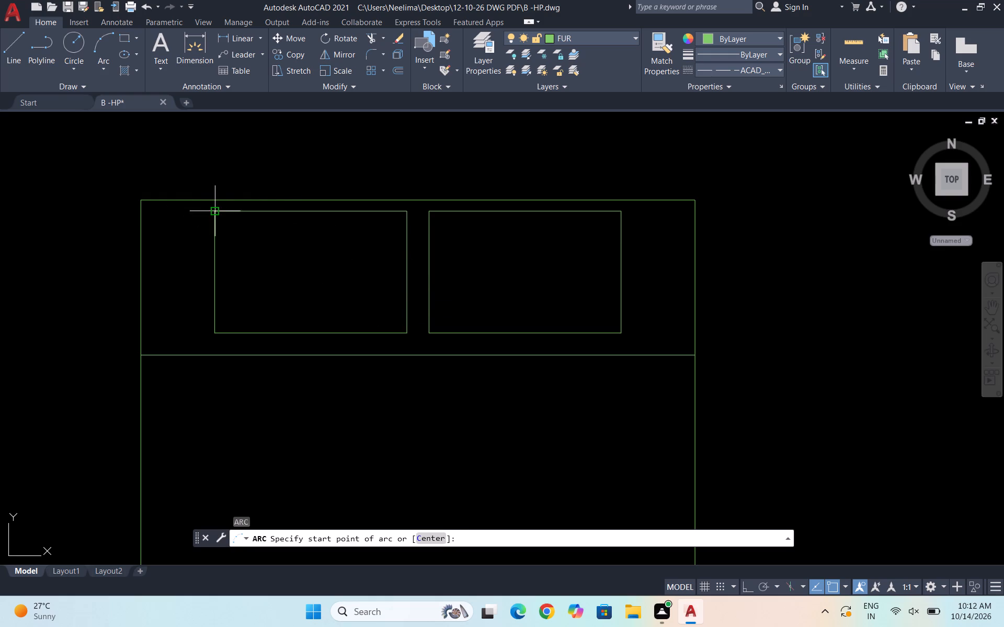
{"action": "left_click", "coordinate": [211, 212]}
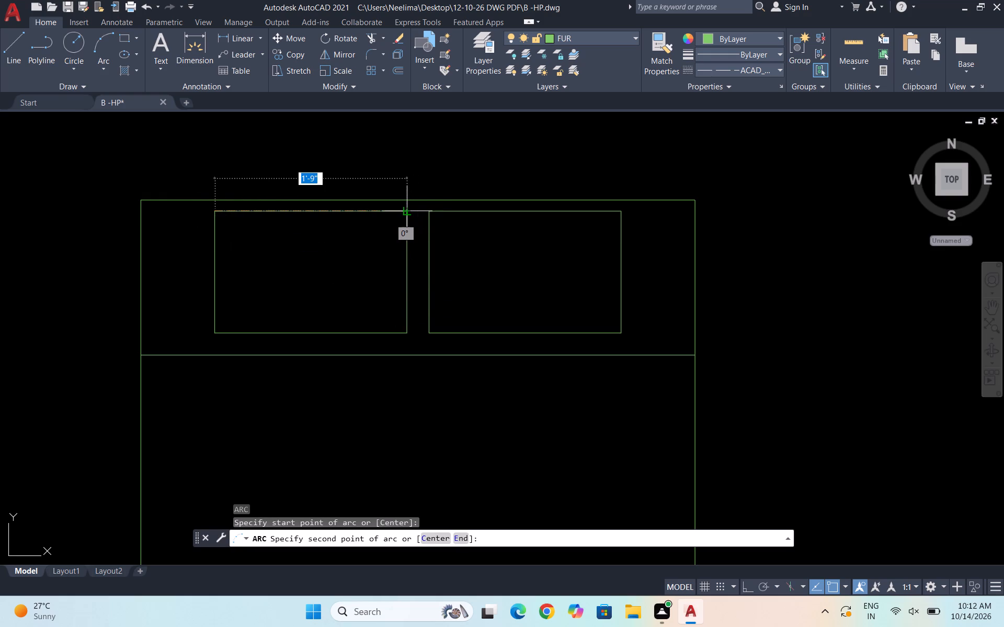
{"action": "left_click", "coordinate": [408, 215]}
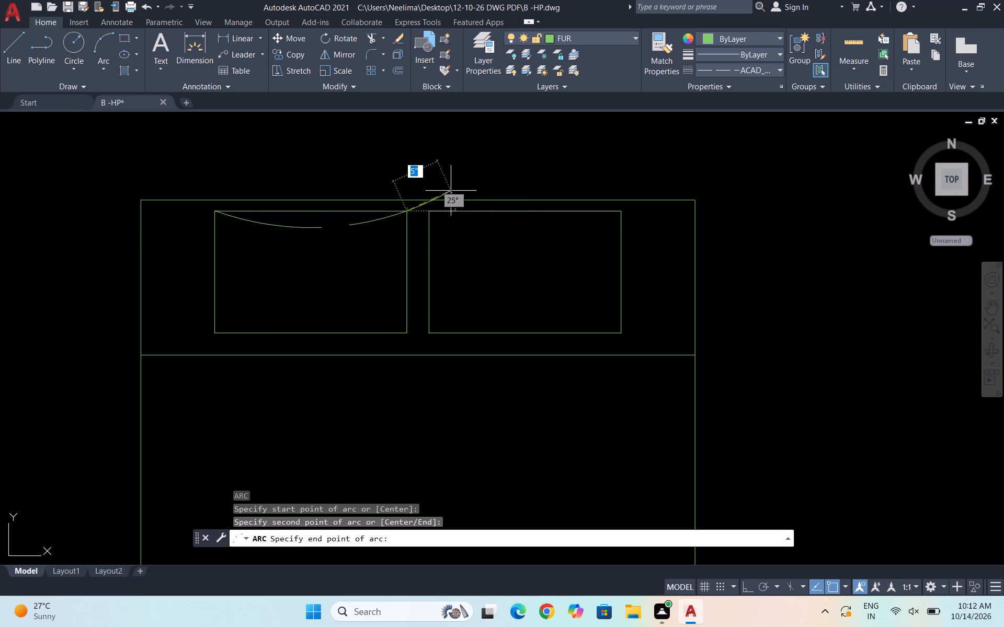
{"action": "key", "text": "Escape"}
With the linetype set to ByLayer, draw a shallow inward arc between the left pillow's top corners and trim its excess beyond the pillow.
{"action": "left_click", "coordinate": [747, 75]}
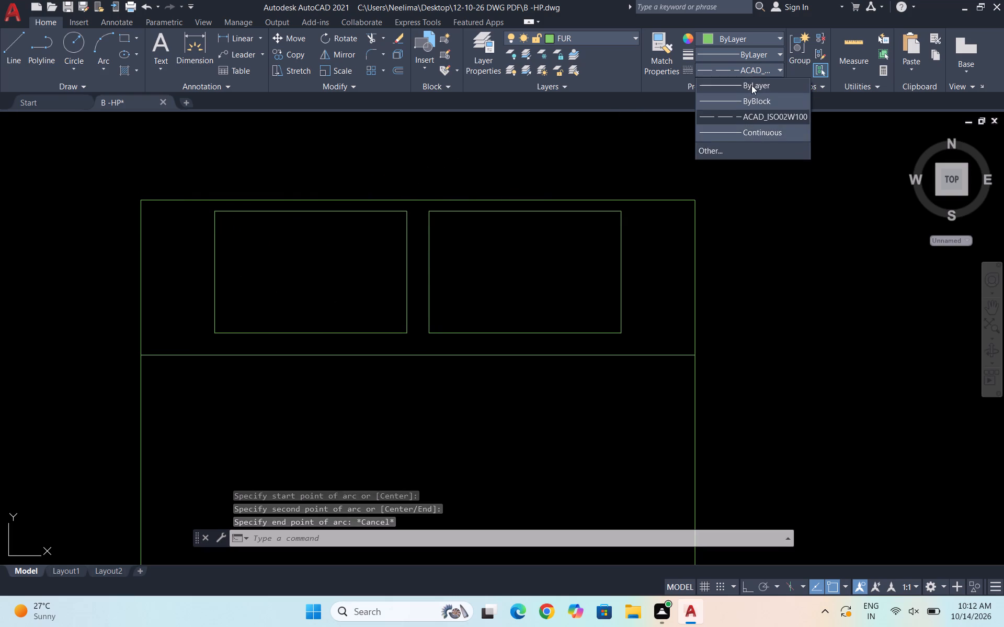
{"action": "left_click", "coordinate": [751, 85]}
{"action": "key", "text": "a"}
{"action": "key", "text": "Return"}
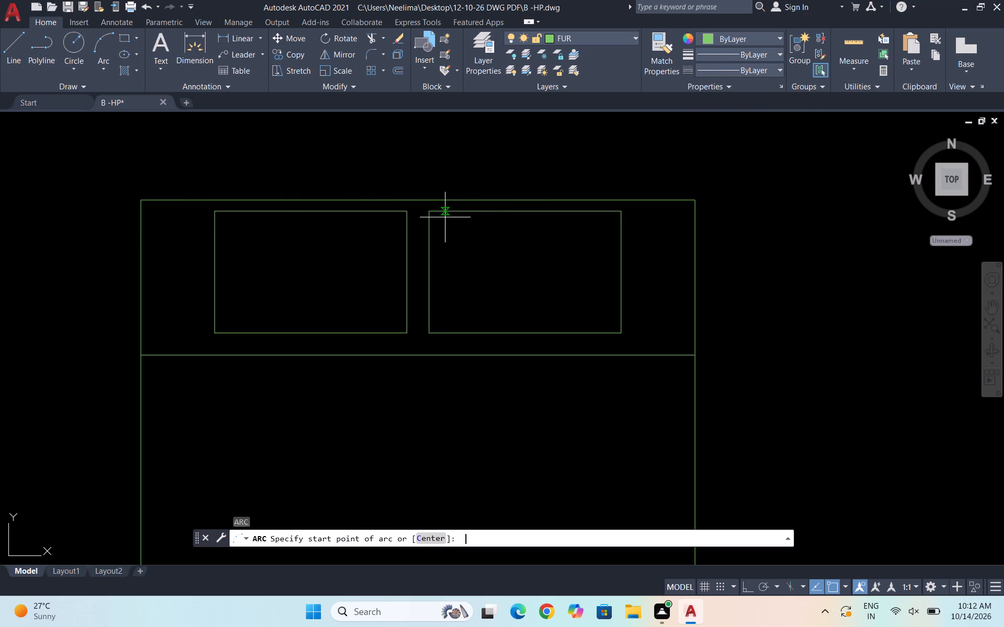
{"action": "left_click", "coordinate": [214, 213]}
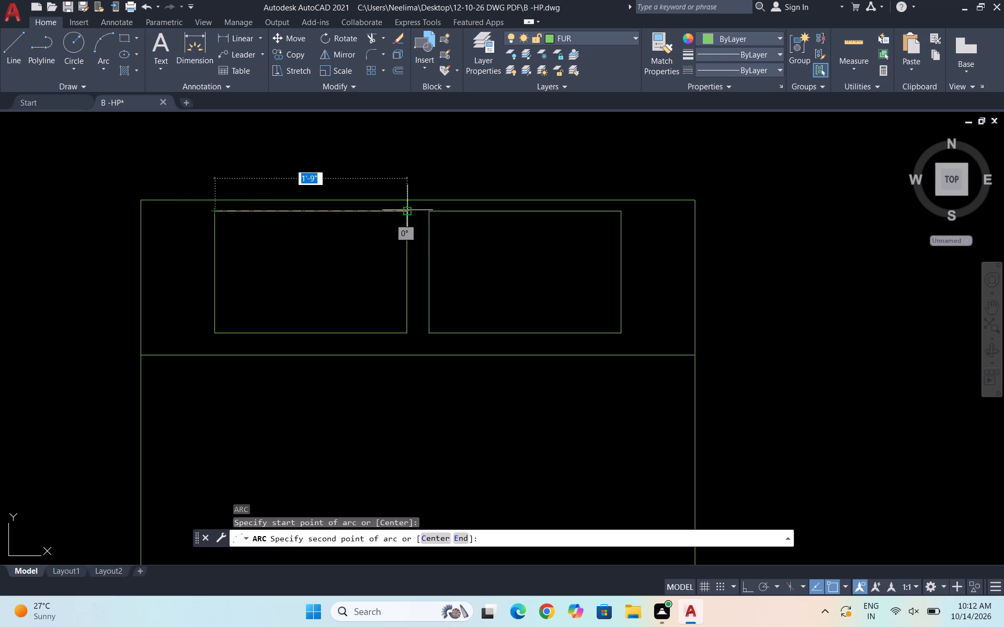
{"action": "left_click", "coordinate": [410, 211]}
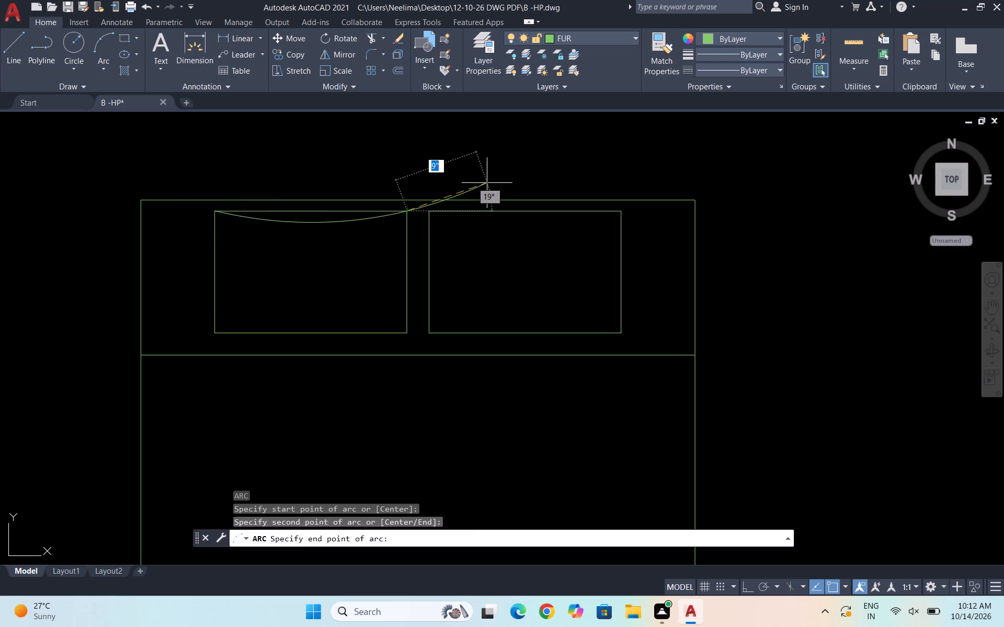
{"action": "left_click", "coordinate": [497, 183]}
{"action": "type", "text": "TR"}
{"action": "key", "text": "Return"}
{"action": "left_click", "coordinate": [481, 188]}
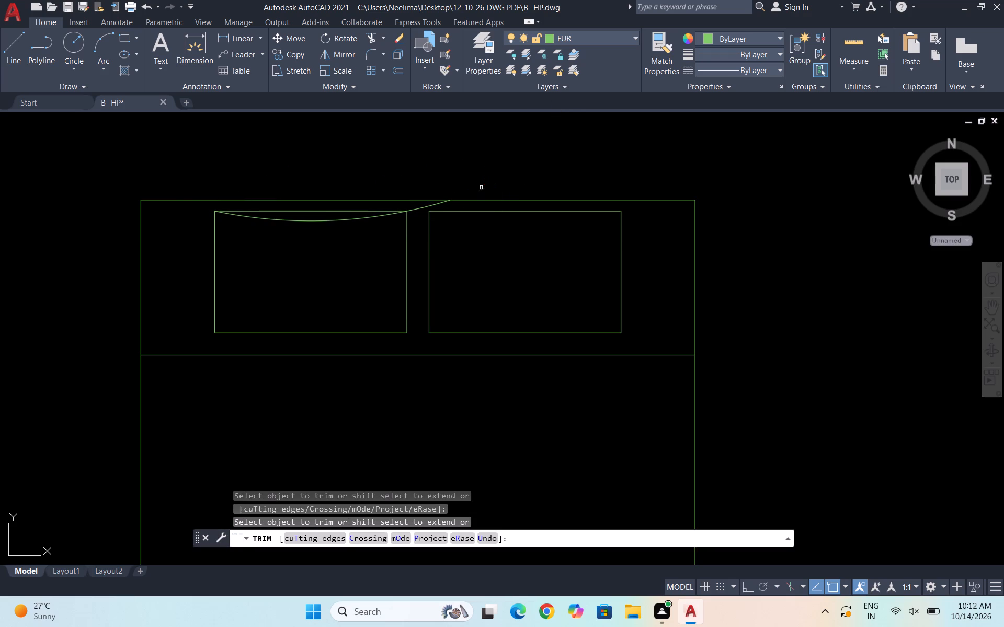
{"action": "left_click", "coordinate": [421, 208]}
{"action": "key", "text": "Escape"}
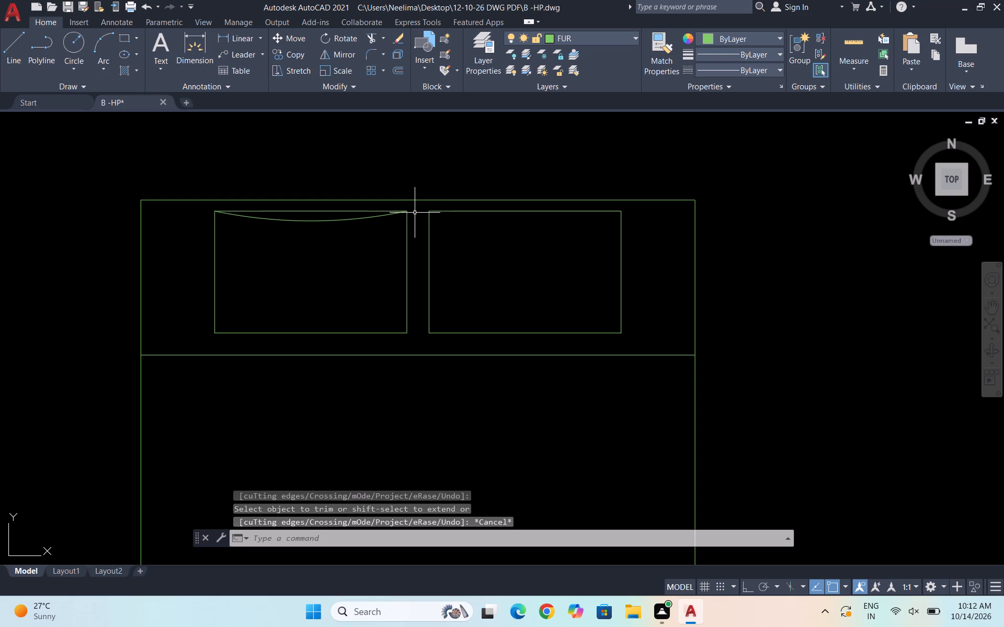
Draw a shallow inward arc between the corners of the left pillow's left edge and remove its excess beyond the pillow.
{"action": "key", "text": "a"}
{"action": "key", "text": "Return"}
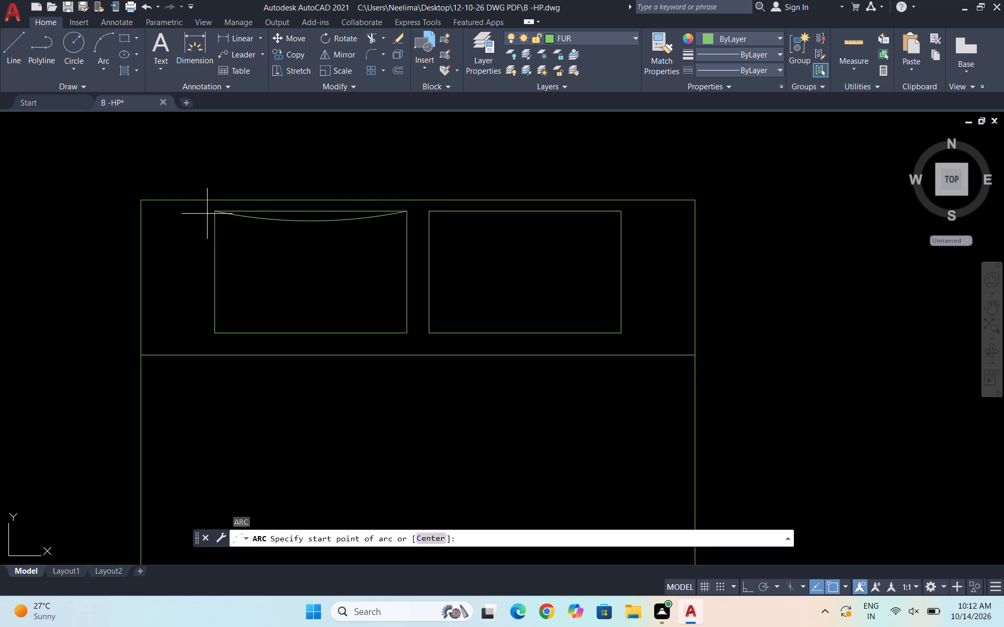
{"action": "left_click", "coordinate": [216, 212]}
{"action": "left_click", "coordinate": [218, 330]}
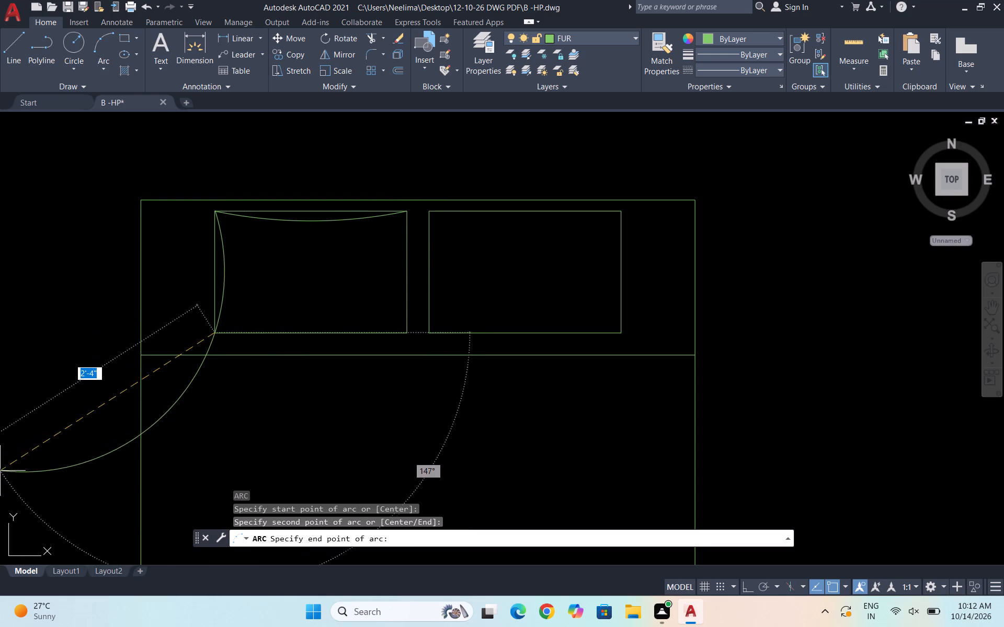
{"action": "left_click", "coordinate": [0, 493]}
{"action": "type", "text": "TR"}
{"action": "key", "text": "Return"}
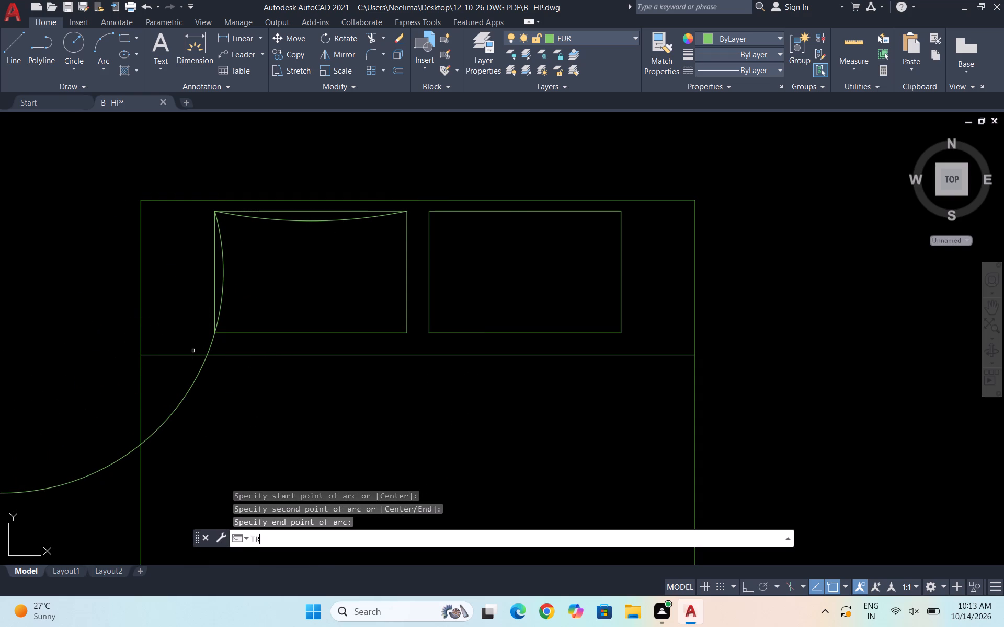
{"action": "left_click", "coordinate": [210, 345]}
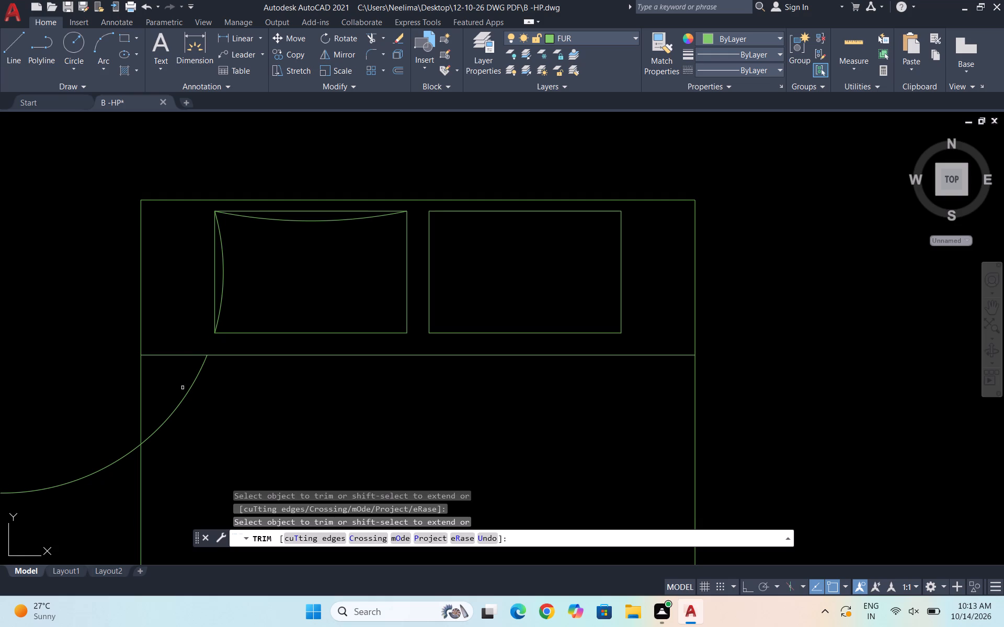
{"action": "left_click_drag", "start_coordinate": [182, 388], "coordinate": [204, 416]}
{"action": "left_click", "coordinate": [206, 418]}
{"action": "left_click", "coordinate": [174, 442]}
{"action": "left_click_drag", "start_coordinate": [76, 458], "coordinate": [79, 495]}
{"action": "key", "text": "Escape"}
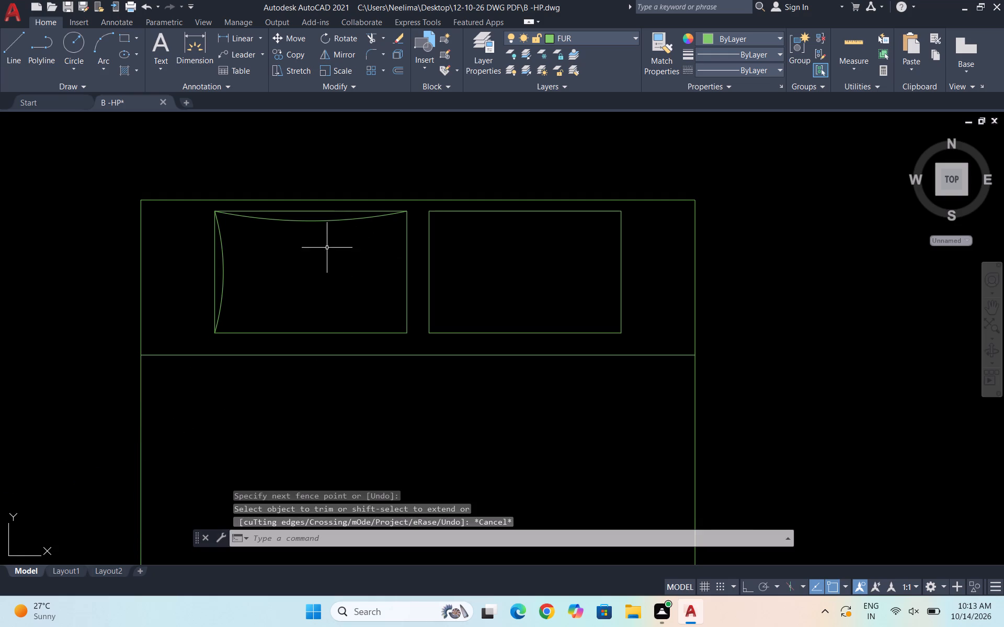
Mirror the left-edge arc about the left pillow's vertical centreline onto its right edge, keeping the original.
{"action": "left_click", "coordinate": [231, 274]}
{"action": "left_click", "coordinate": [222, 266]}
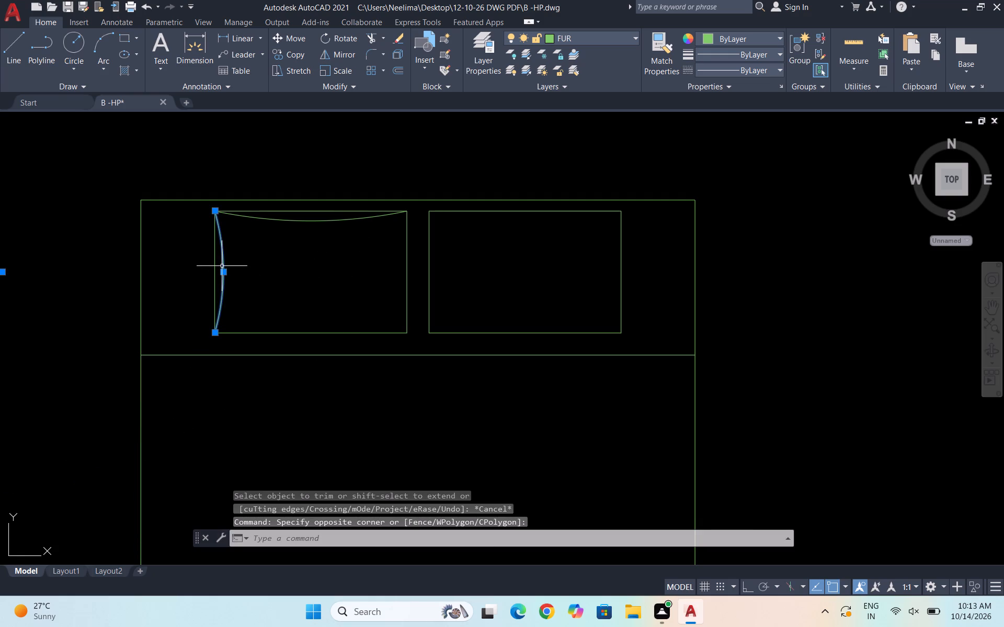
{"action": "type", "text": "MI"}
{"action": "key", "text": "Return"}
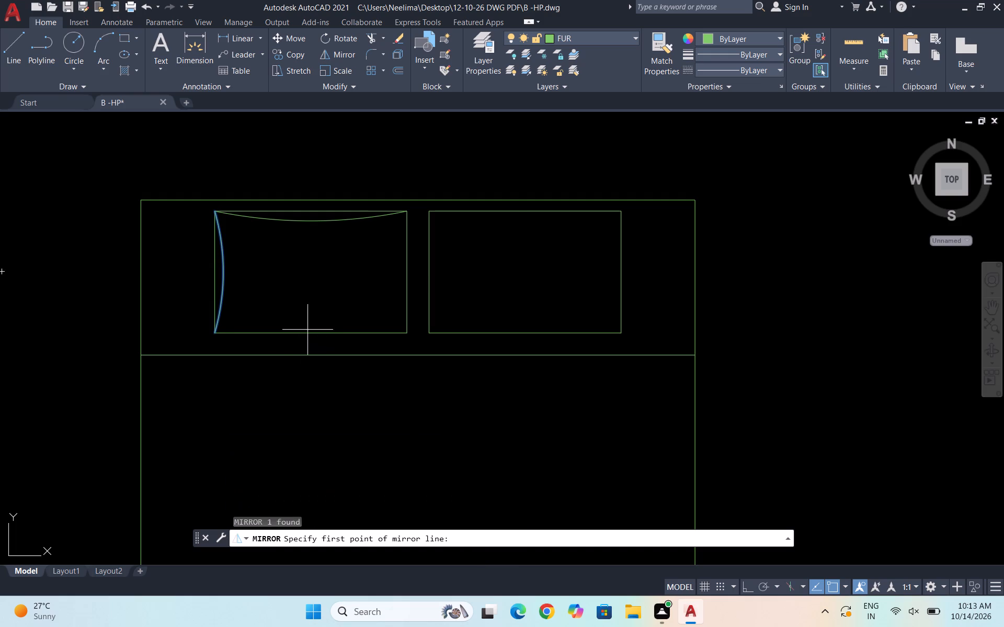
{"action": "left_click", "coordinate": [313, 333]}
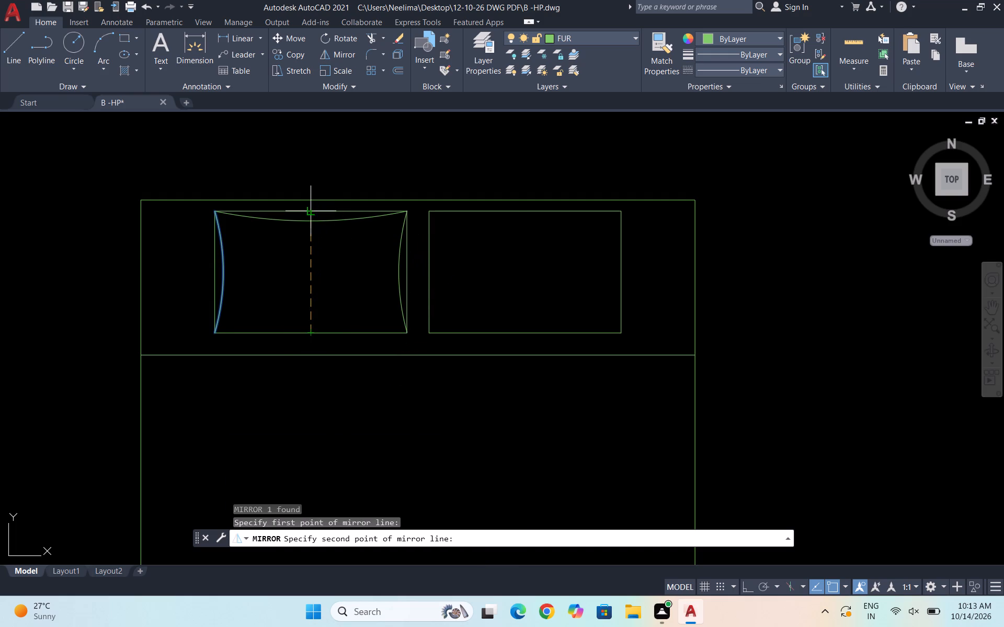
{"action": "left_click", "coordinate": [312, 212]}
{"action": "key", "text": "space"}
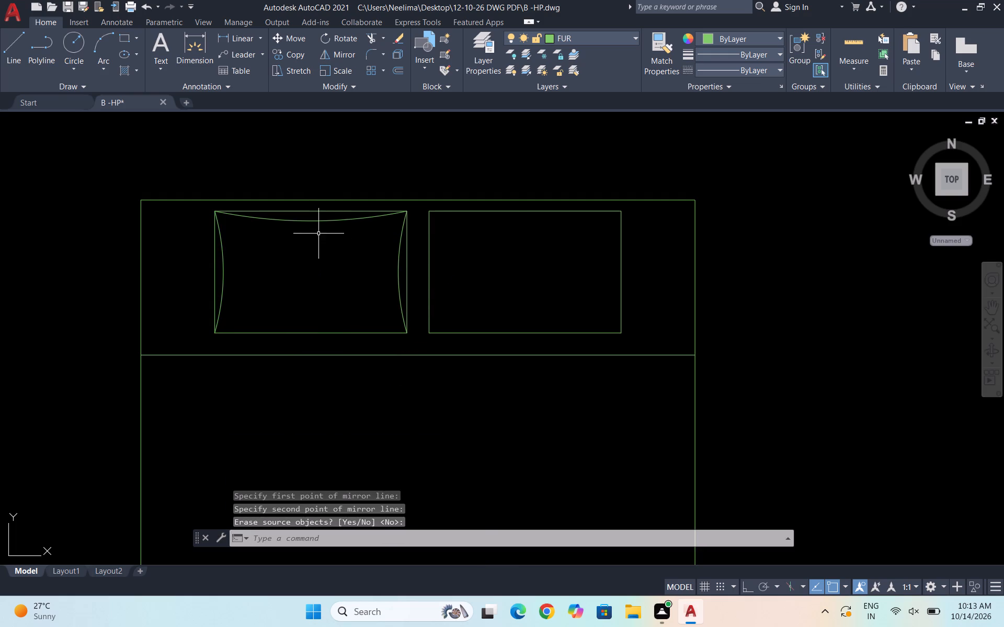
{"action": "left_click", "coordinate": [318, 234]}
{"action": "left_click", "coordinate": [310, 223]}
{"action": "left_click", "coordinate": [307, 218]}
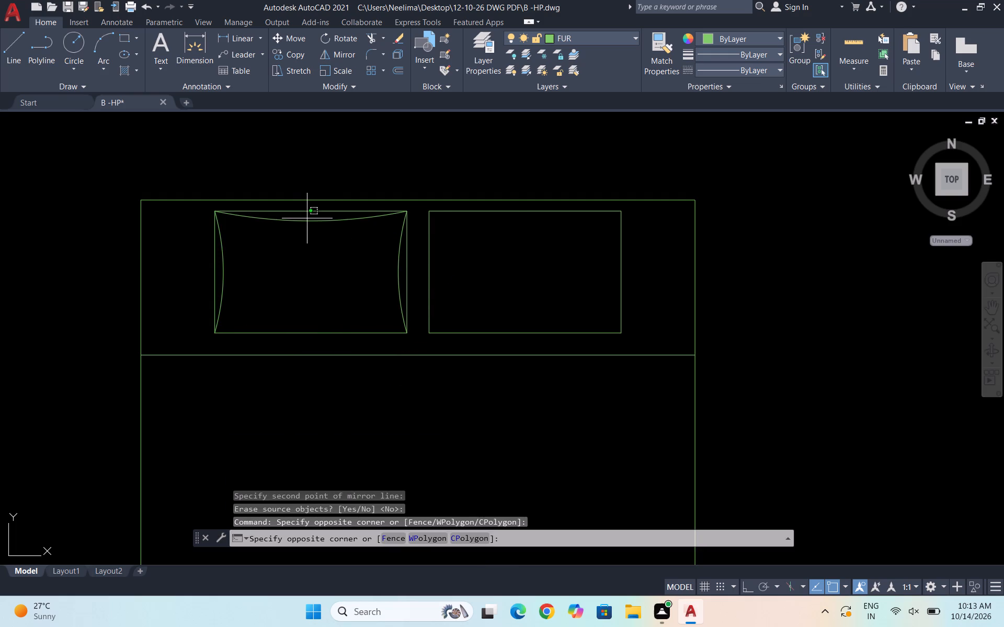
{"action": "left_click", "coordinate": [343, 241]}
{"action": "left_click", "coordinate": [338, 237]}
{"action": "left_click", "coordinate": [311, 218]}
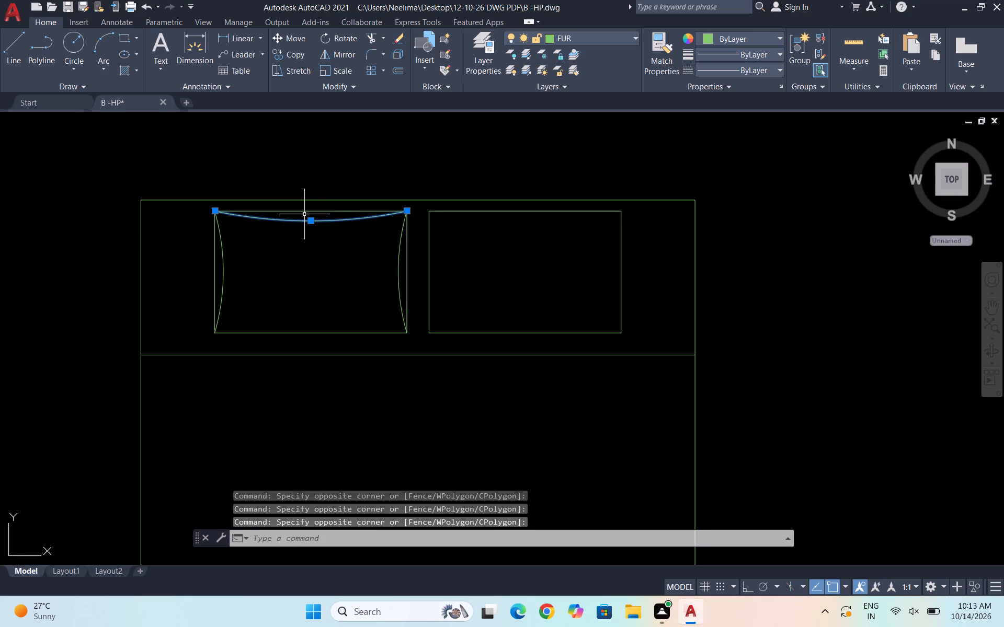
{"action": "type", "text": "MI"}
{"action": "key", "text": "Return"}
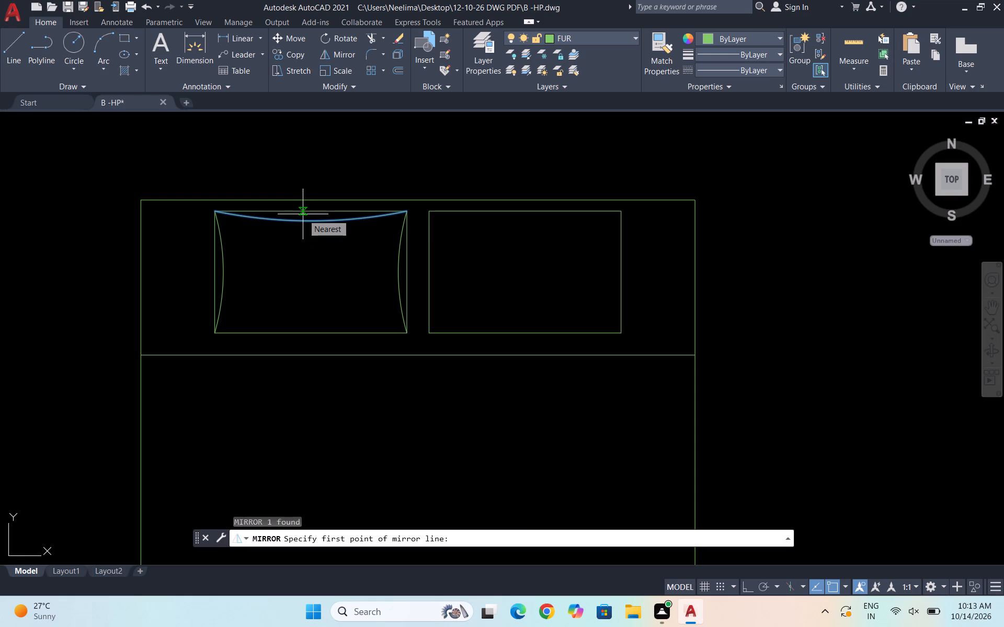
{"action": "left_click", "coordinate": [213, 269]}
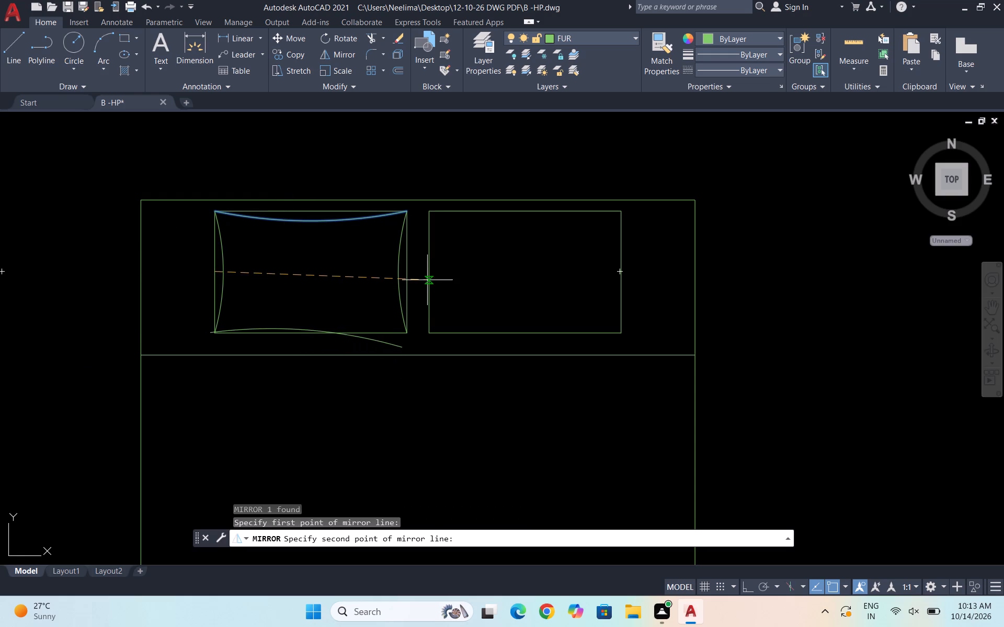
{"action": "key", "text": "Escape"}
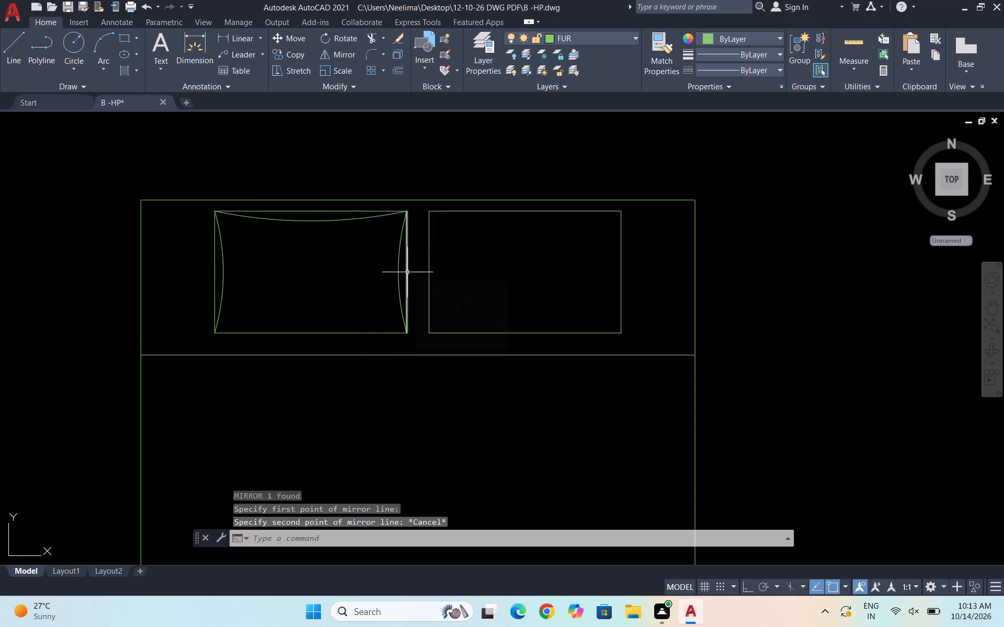
Mirror the left pillow's top arc about its horizontal centreline onto the bottom edge, keeping the original.
{"action": "type", "text": "MI"}
{"action": "key", "text": "Return"}
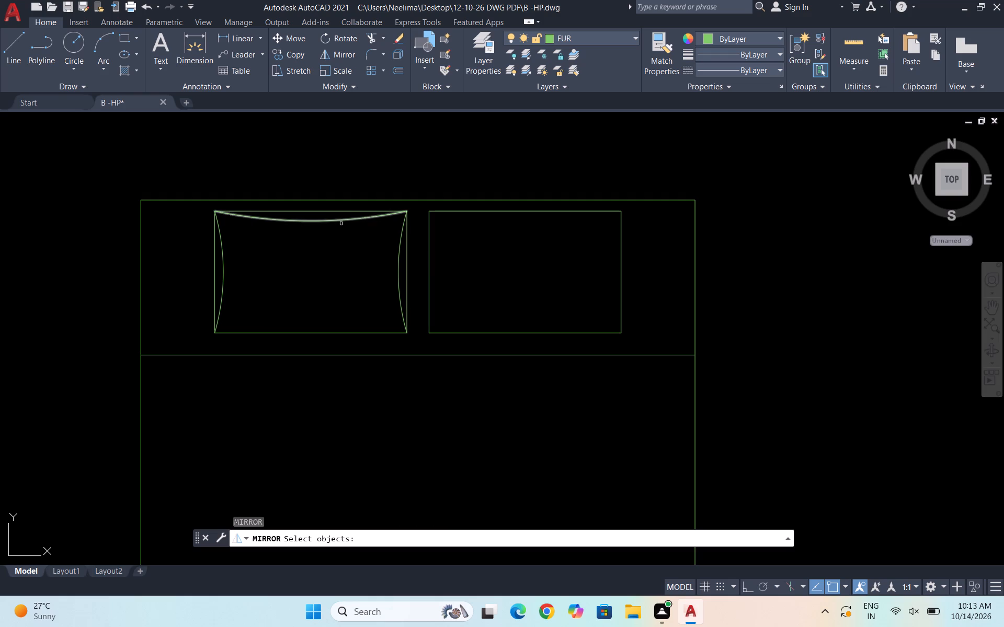
{"action": "left_click", "coordinate": [341, 218]}
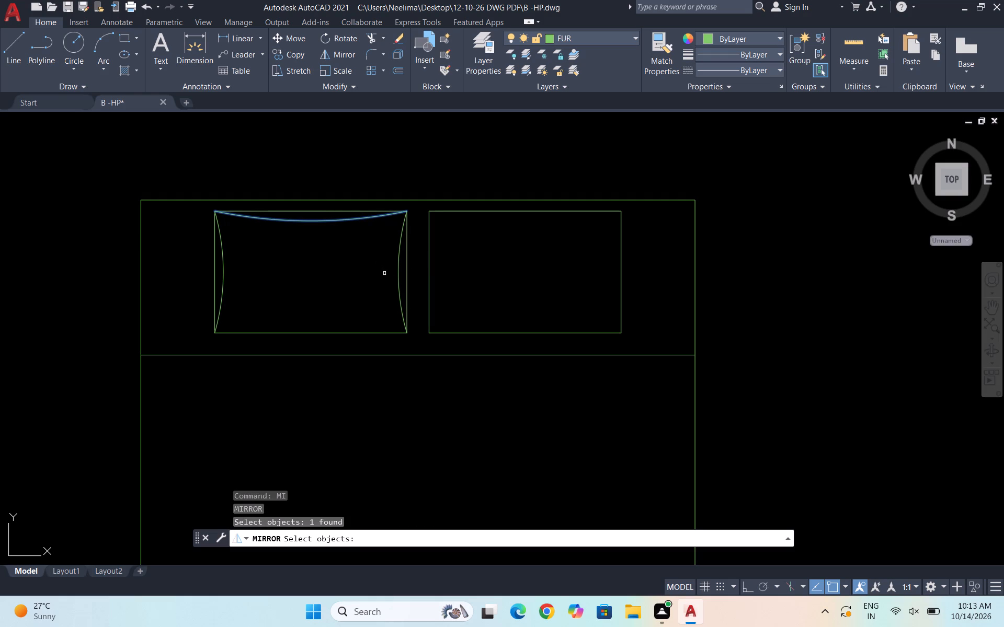
{"action": "key", "text": "space"}
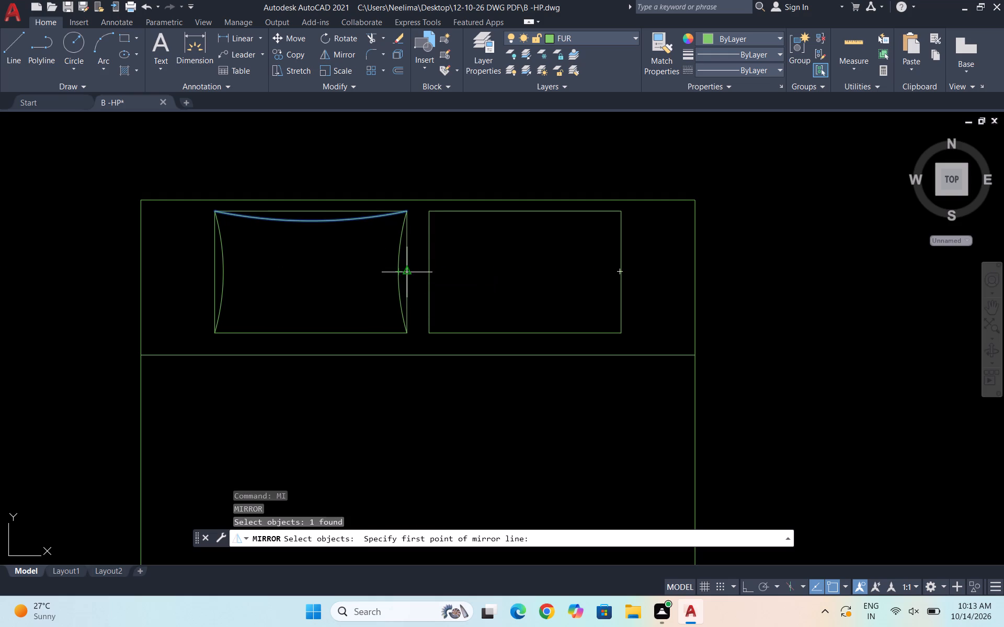
{"action": "left_click", "coordinate": [409, 272]}
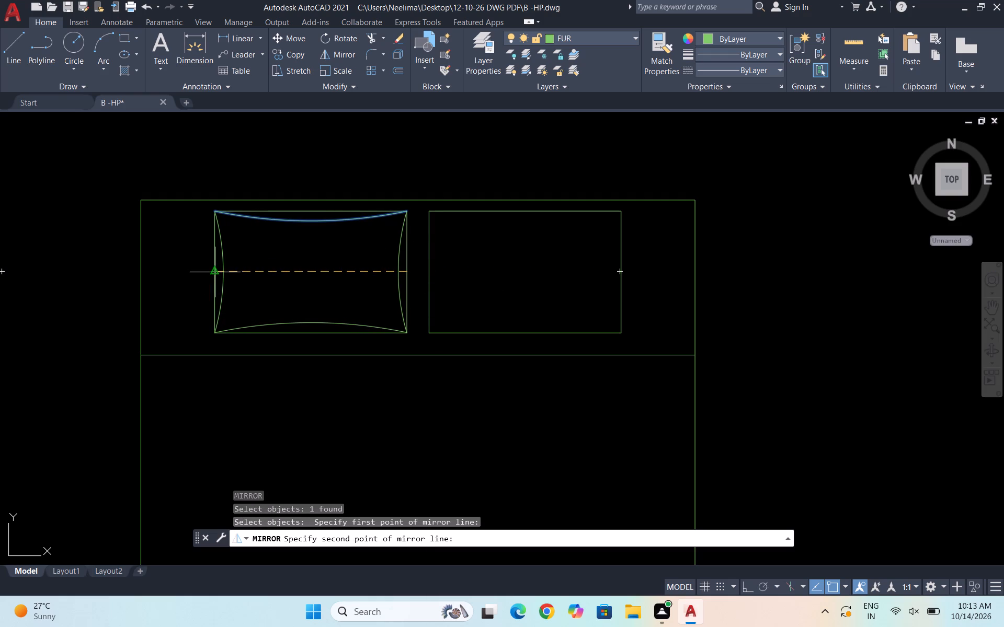
{"action": "left_click", "coordinate": [213, 271]}
{"action": "key", "text": "space"}
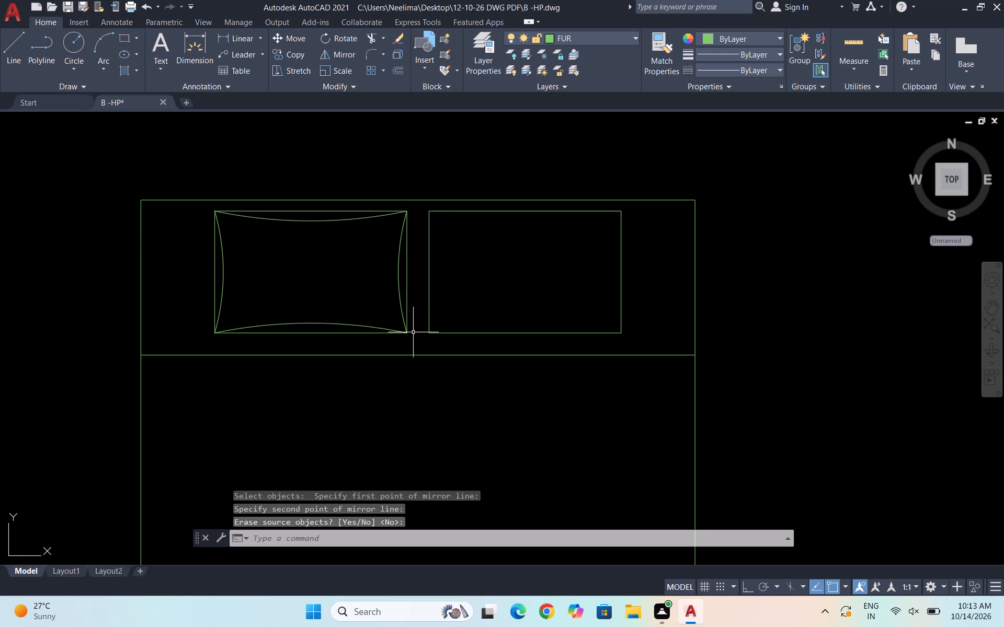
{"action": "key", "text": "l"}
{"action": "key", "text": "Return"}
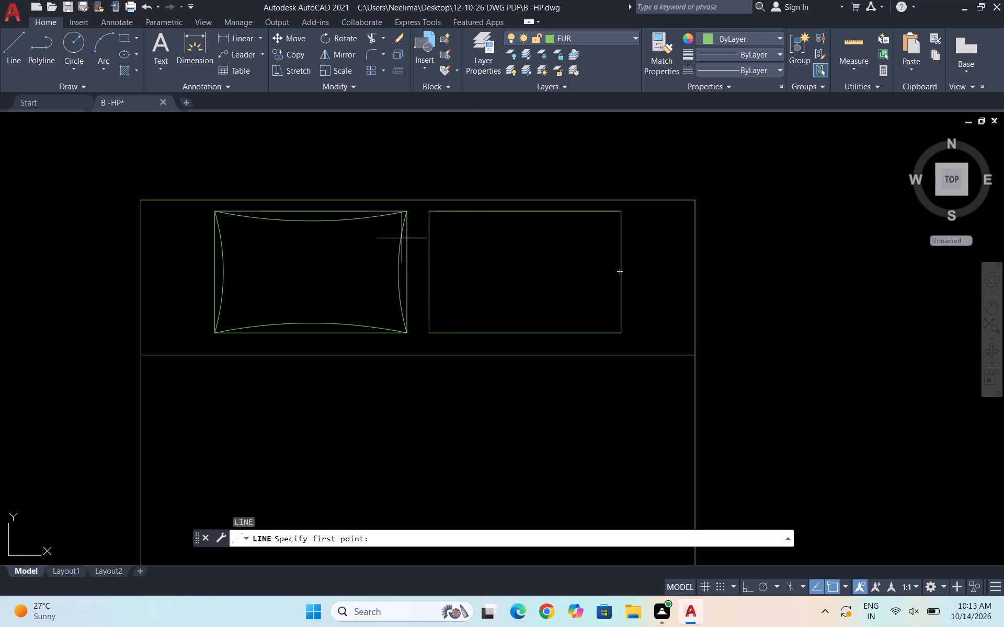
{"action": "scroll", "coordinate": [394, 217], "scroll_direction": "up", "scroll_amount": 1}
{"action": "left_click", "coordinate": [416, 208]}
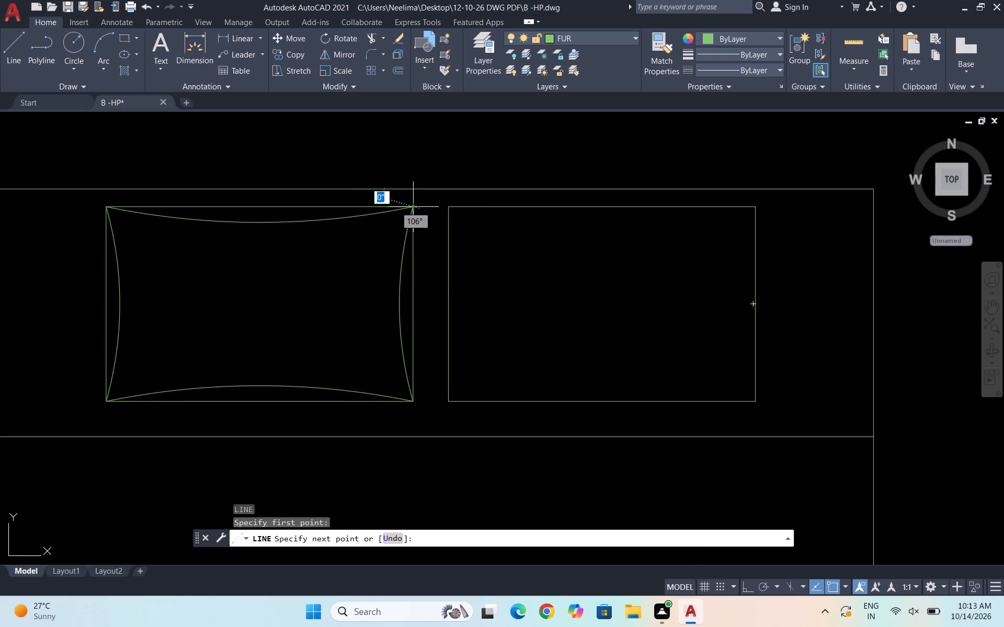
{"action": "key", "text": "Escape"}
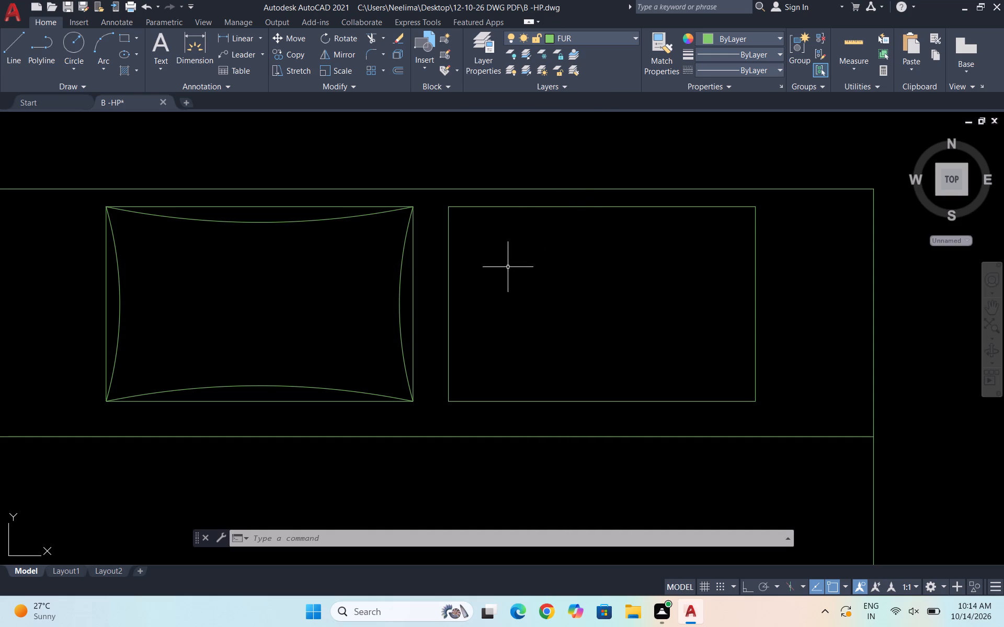
Move the whole left pillow, its rectangle and four arcs, to the FURNITURE layer.
{"action": "left_click", "coordinate": [434, 414]}
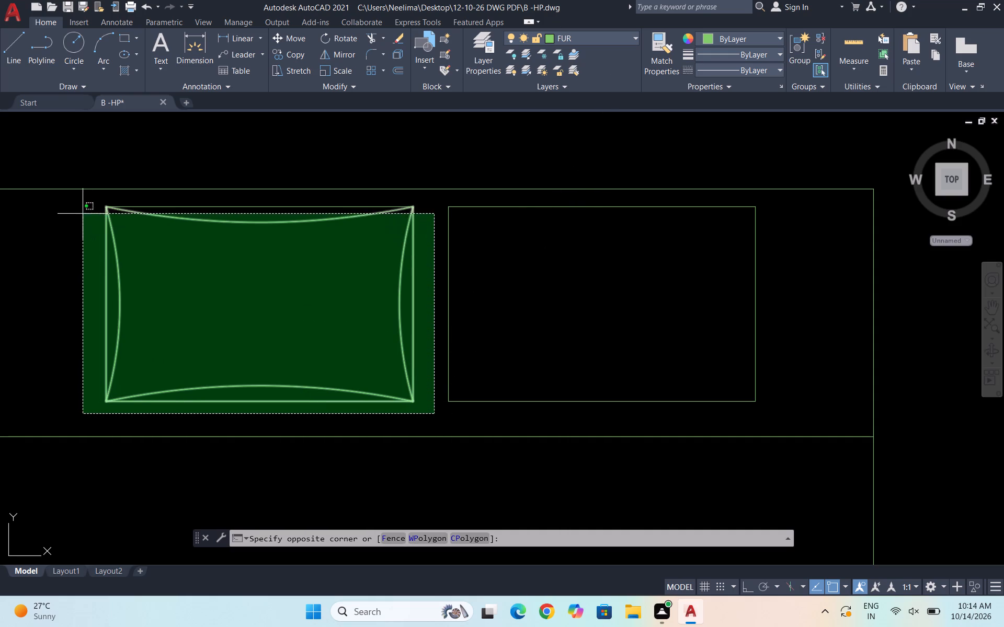
{"action": "left_click", "coordinate": [76, 196]}
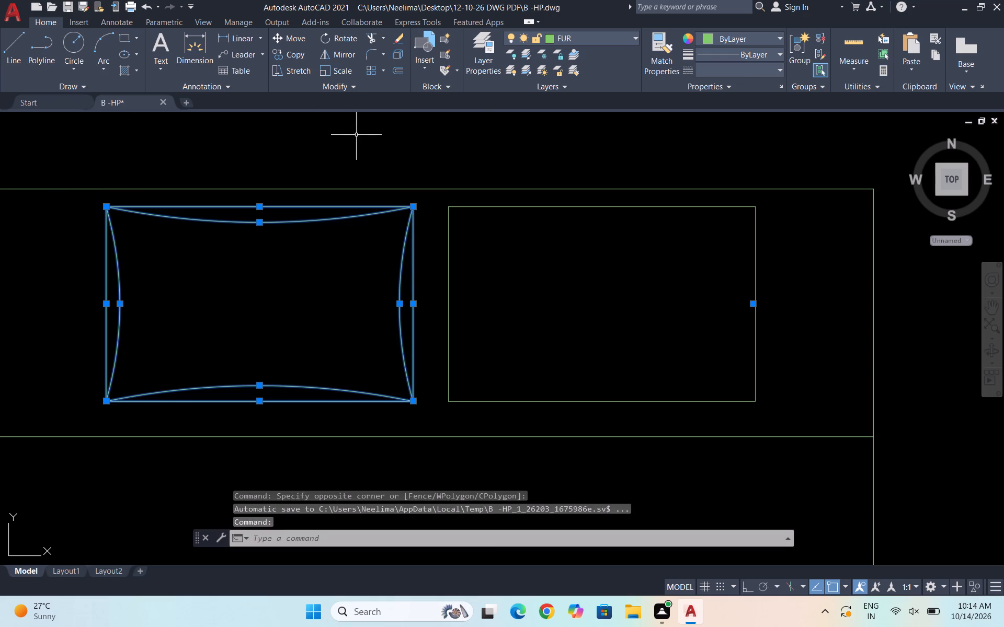
{"action": "left_click", "coordinate": [581, 36]}
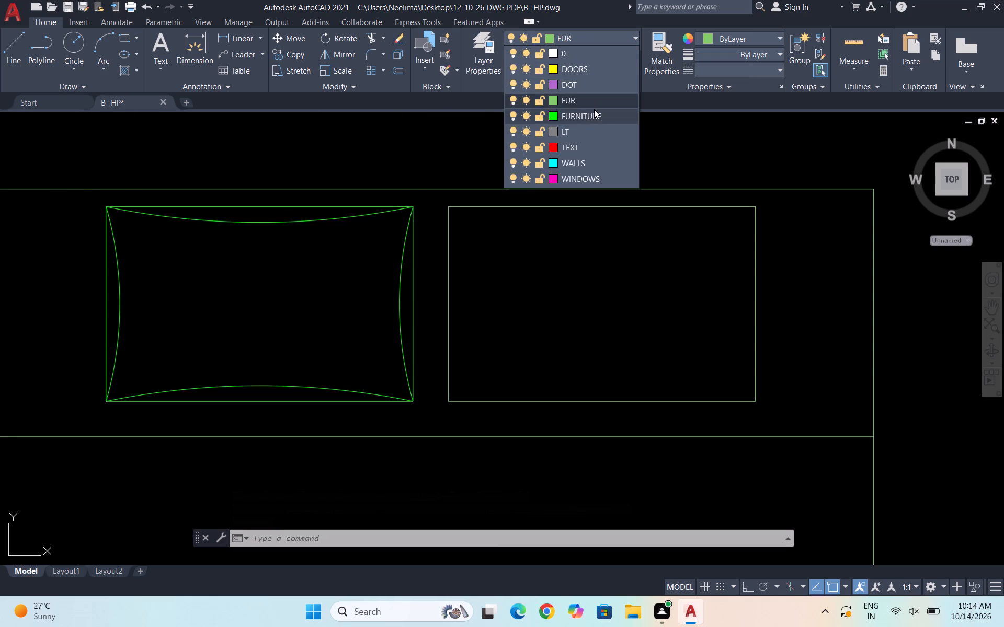
{"action": "left_click", "coordinate": [596, 113]}
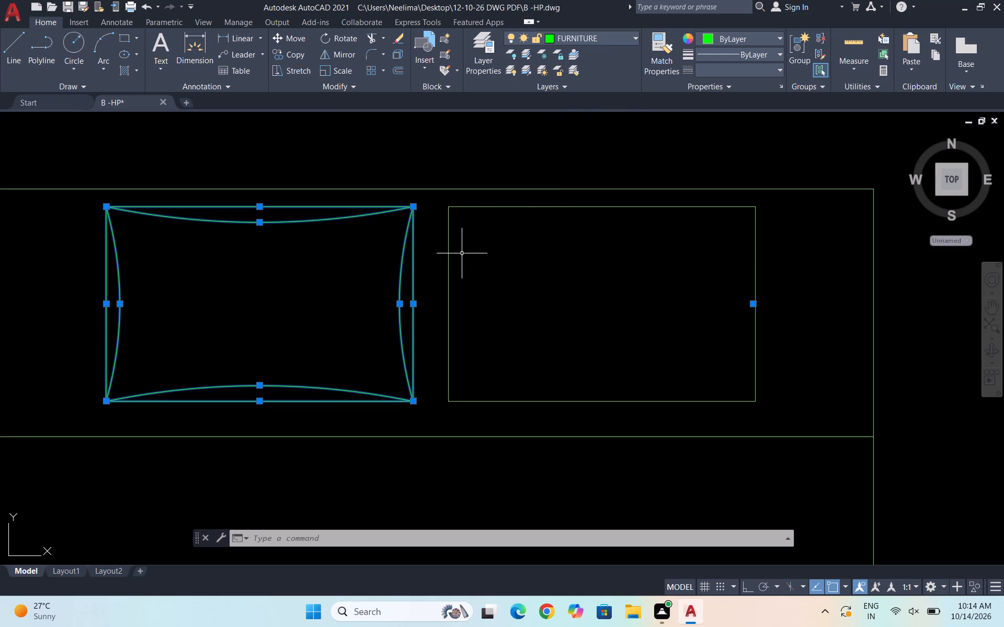
{"action": "key", "text": "Escape"}
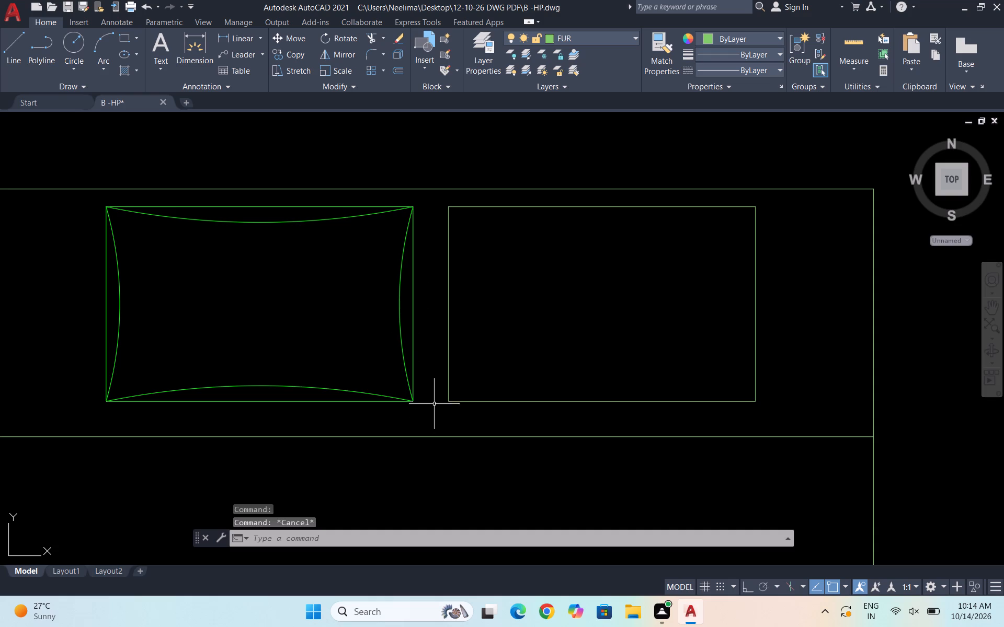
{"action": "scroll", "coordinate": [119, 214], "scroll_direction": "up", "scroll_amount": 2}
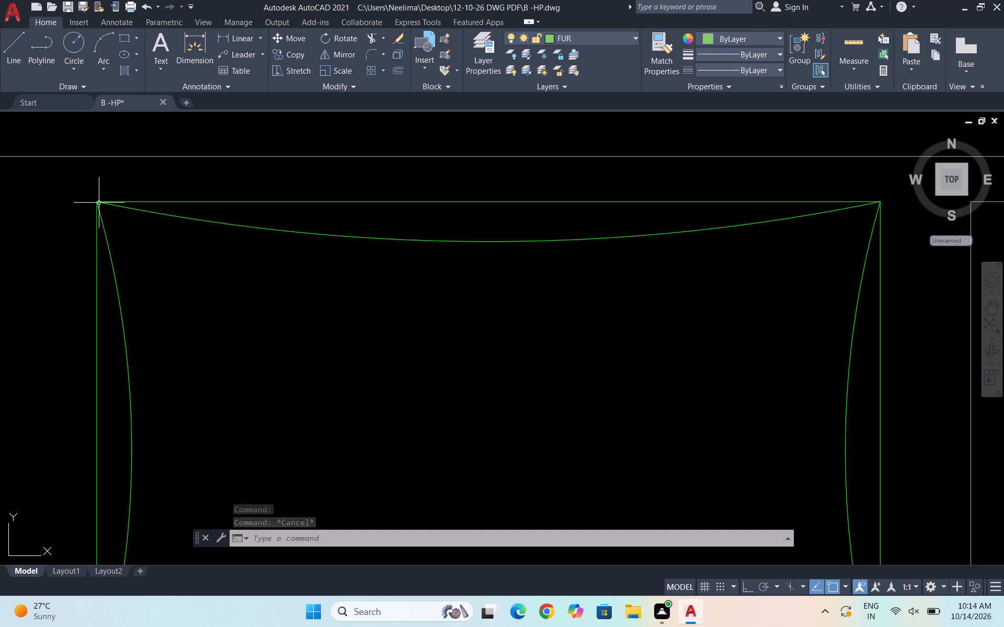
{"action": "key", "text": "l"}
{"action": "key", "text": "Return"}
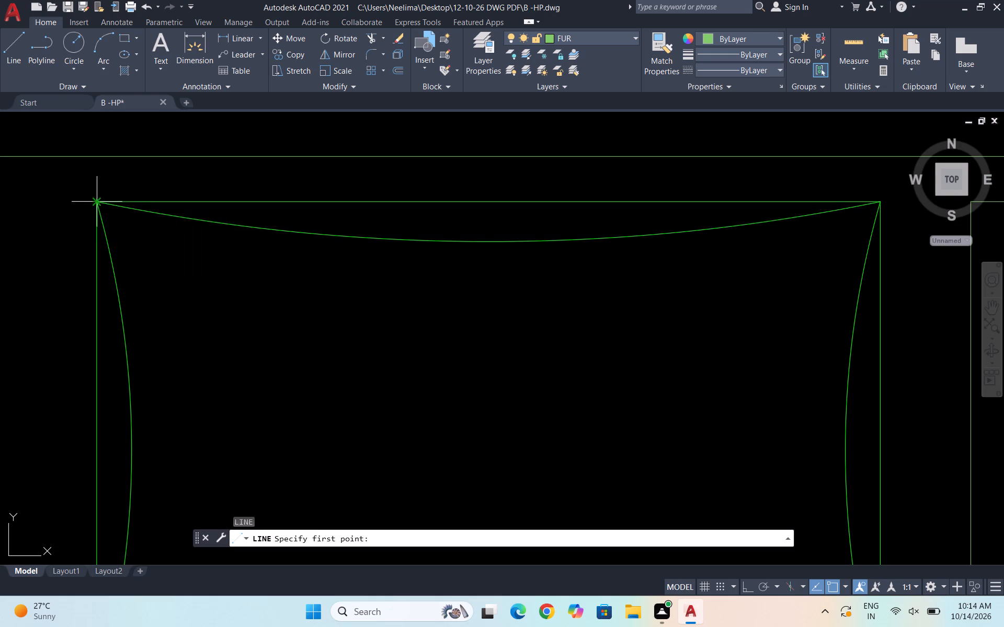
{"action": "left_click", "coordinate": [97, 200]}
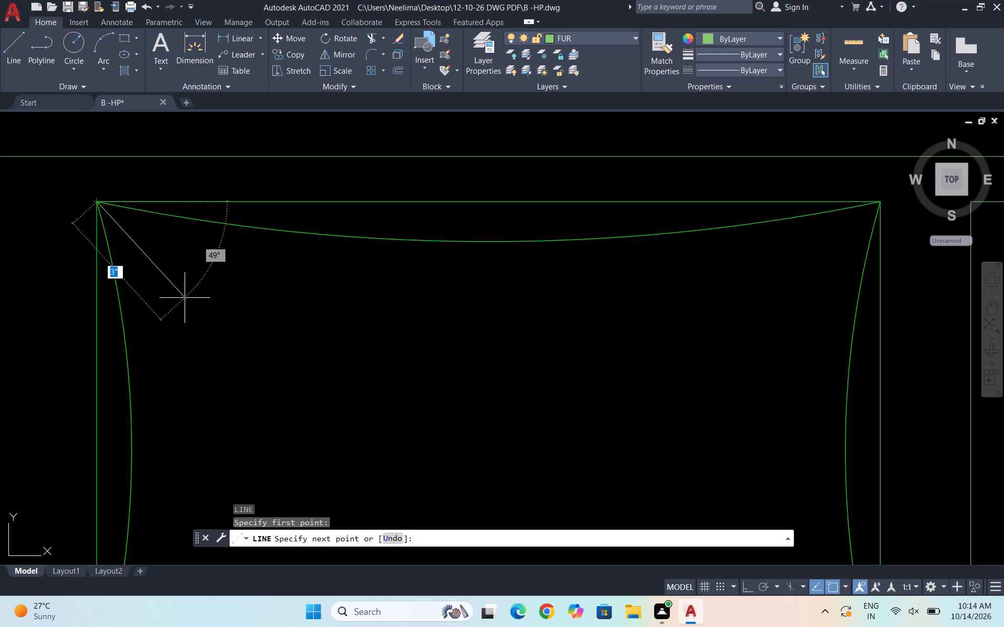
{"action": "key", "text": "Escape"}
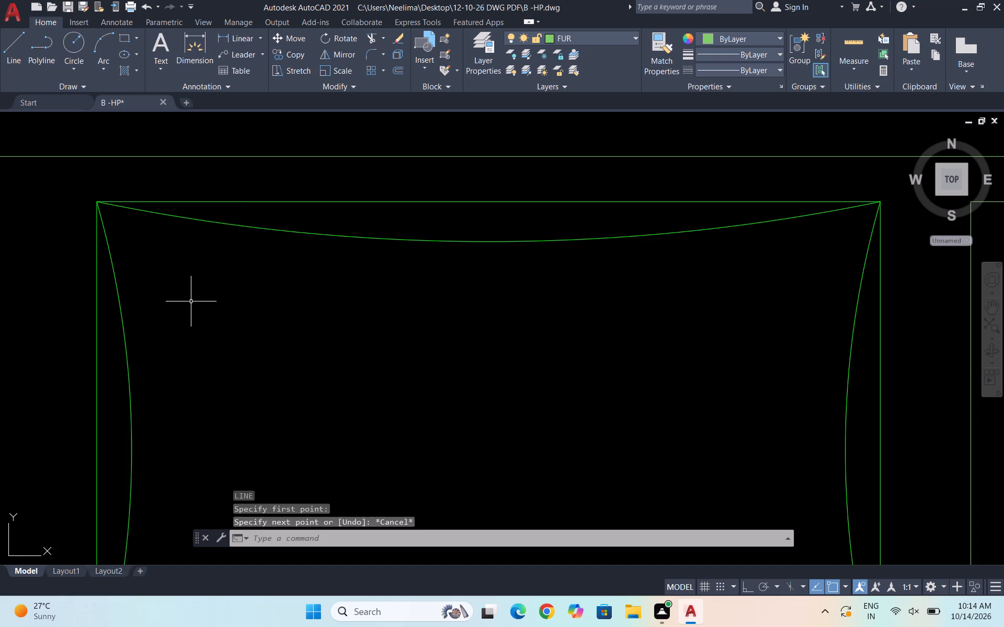
With LT as the current layer, draw crease lines about 3" long fanning inward from the left pillow's top-left corner.
{"action": "left_click", "coordinate": [606, 35]}
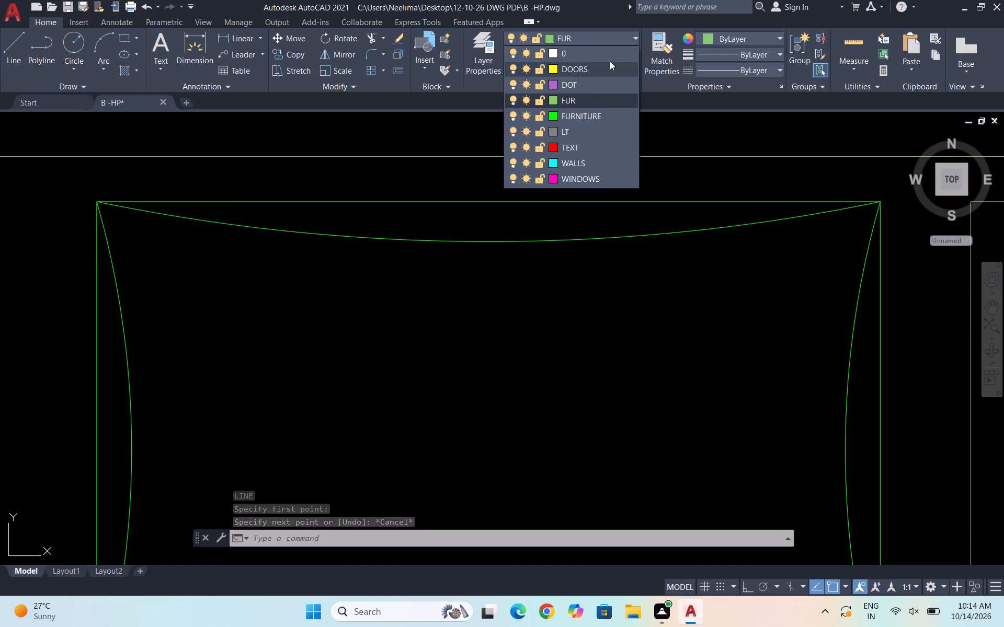
{"action": "left_click", "coordinate": [594, 132]}
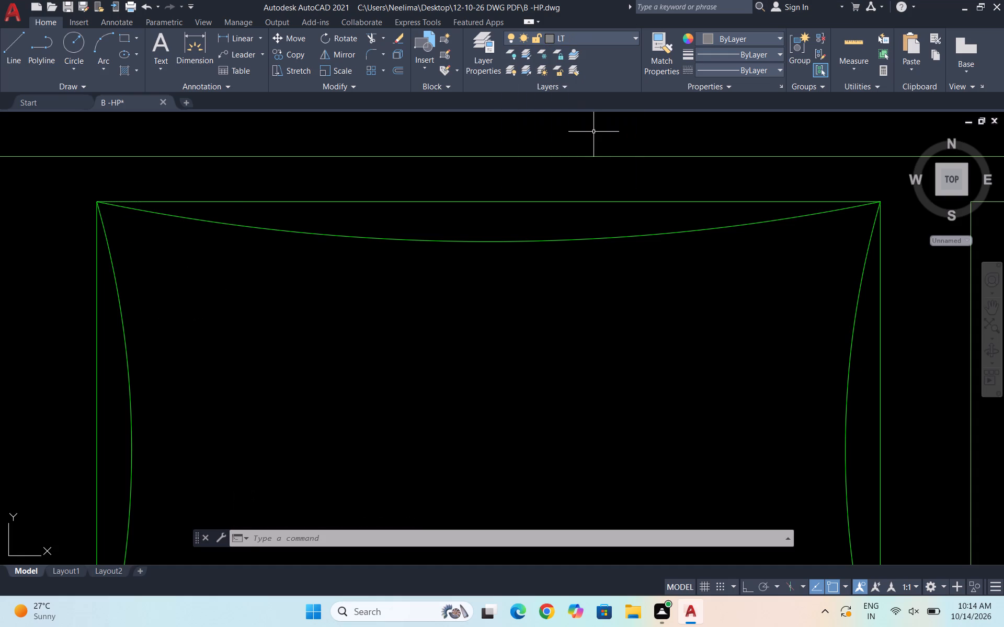
{"action": "key", "text": "l"}
{"action": "key", "text": "Return"}
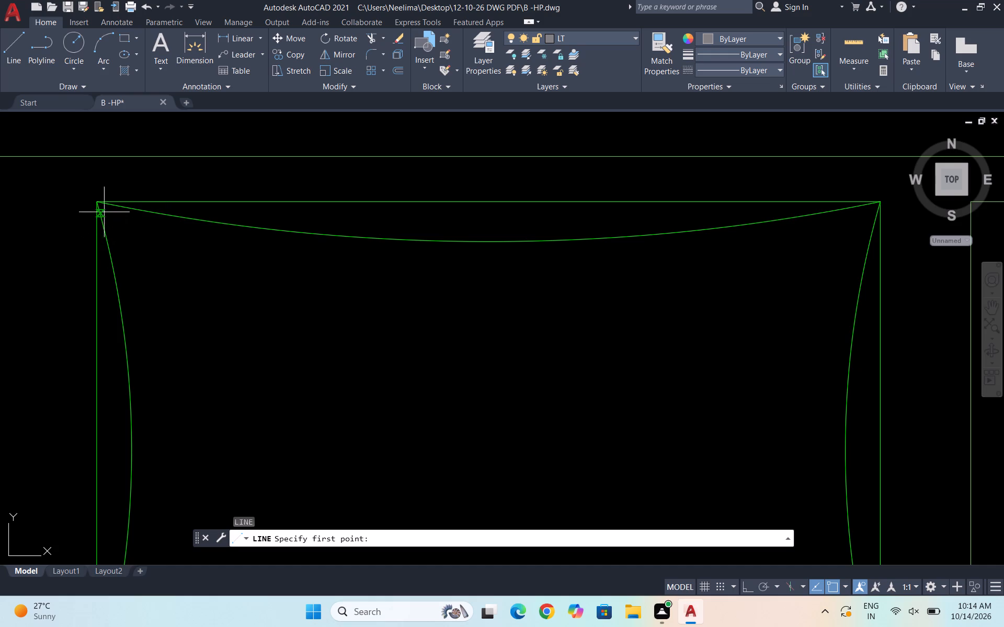
{"action": "left_click", "coordinate": [95, 201]}
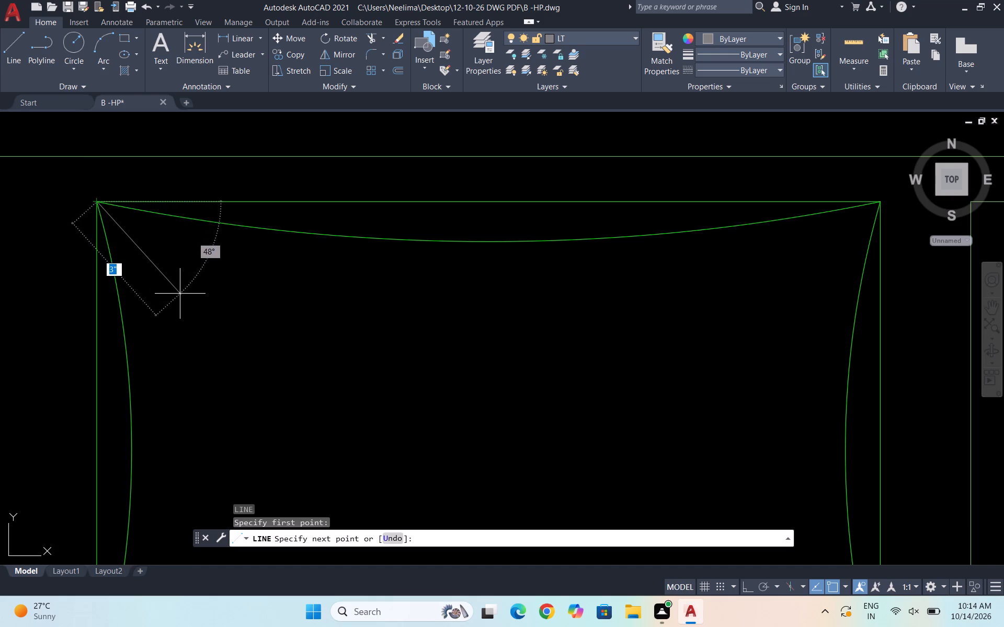
{"action": "left_click", "coordinate": [194, 290]}
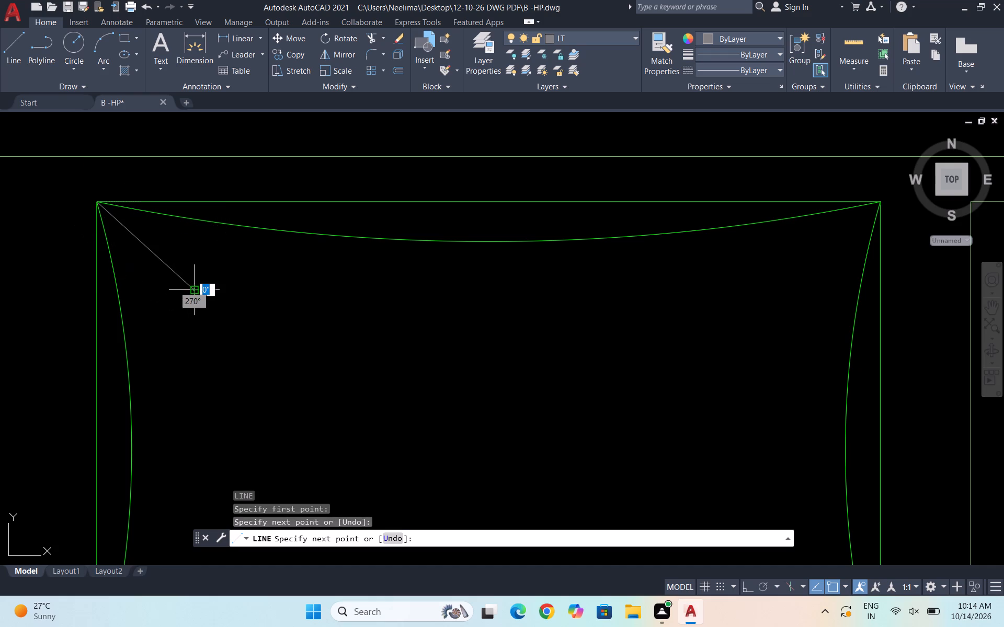
{"action": "key", "text": "Escape"}
{"action": "key", "text": "space"}
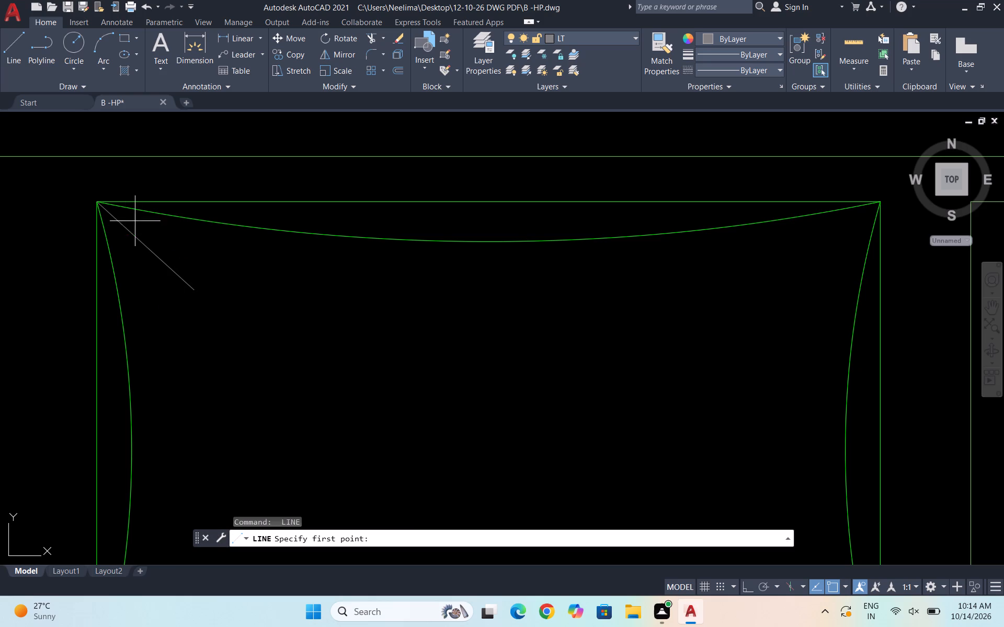
{"action": "left_click", "coordinate": [97, 201]}
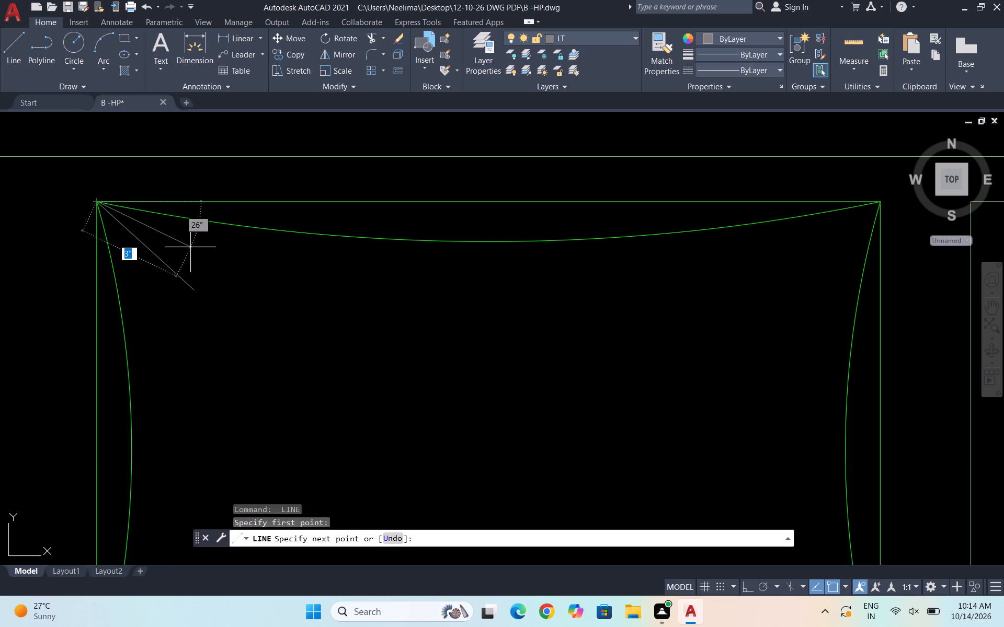
{"action": "left_click", "coordinate": [191, 247]}
{"action": "key", "text": "Escape"}
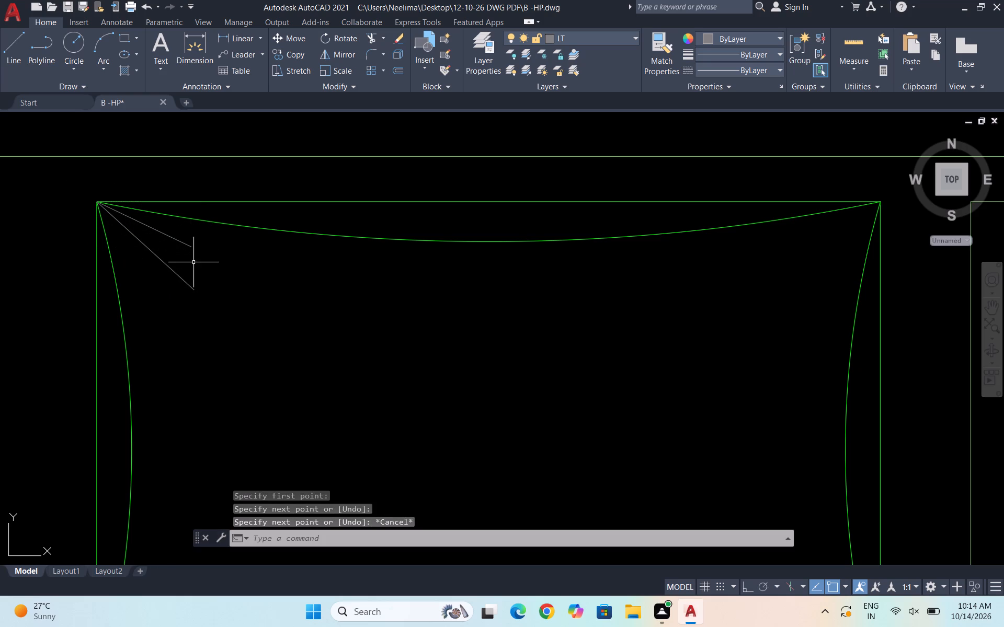
{"action": "key", "text": "space"}
{"action": "left_click", "coordinate": [97, 202]}
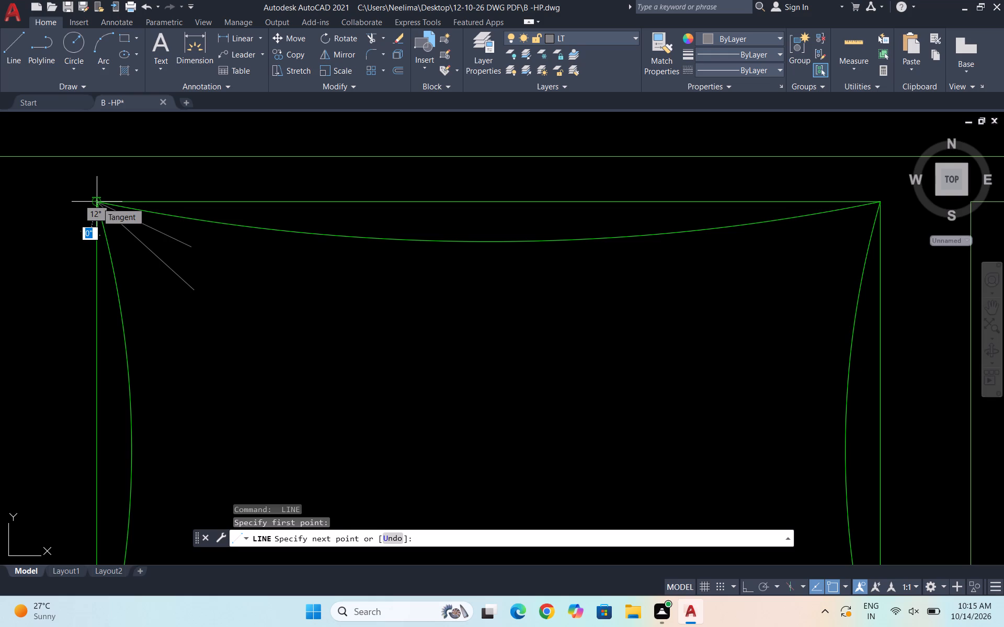
{"action": "left_click", "coordinate": [97, 202]}
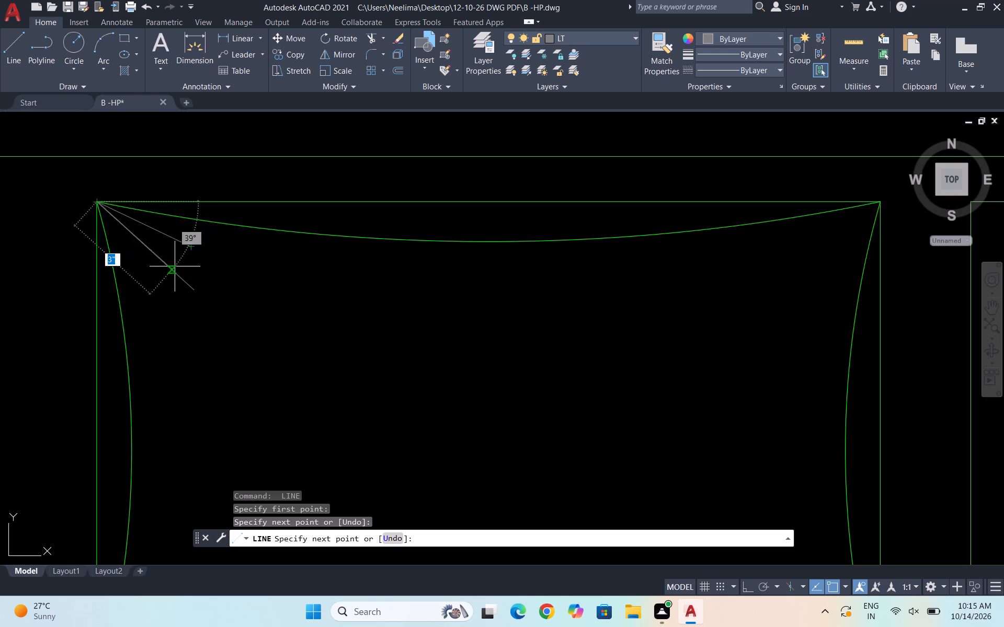
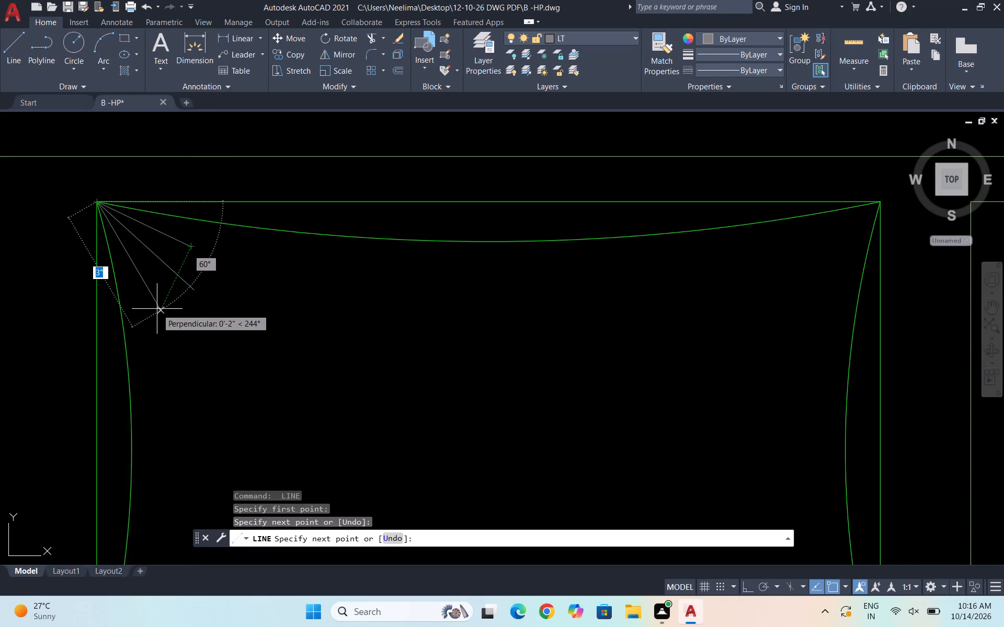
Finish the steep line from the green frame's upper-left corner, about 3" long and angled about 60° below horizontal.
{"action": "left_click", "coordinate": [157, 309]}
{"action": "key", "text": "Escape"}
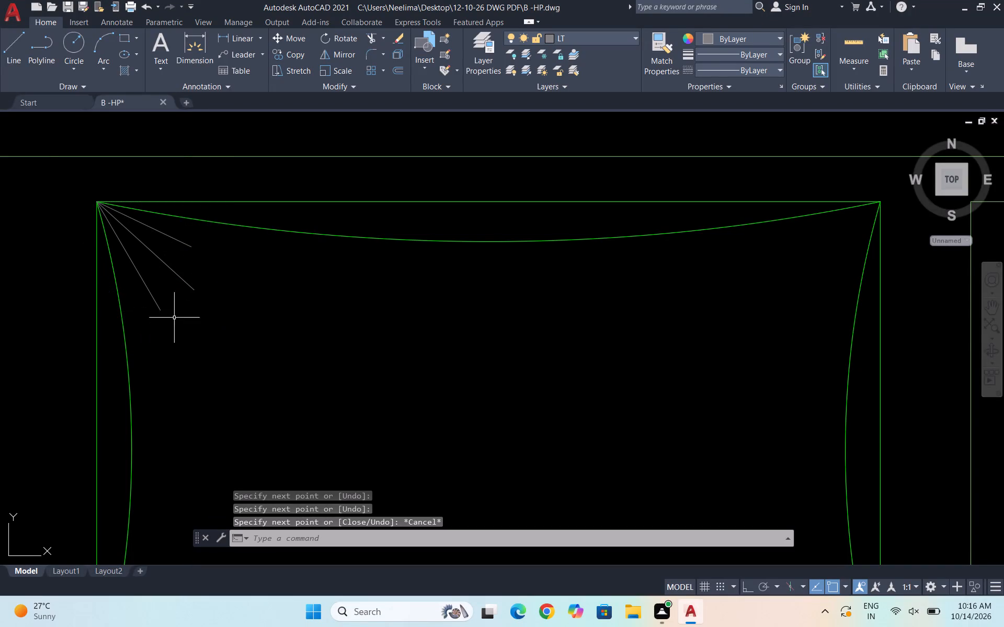
Delete the middle of the three lines fanning out from the green frame's upper-left corner.
{"action": "scroll", "coordinate": [168, 283], "scroll_direction": "up", "scroll_amount": 1}
{"action": "left_click_drag", "start_coordinate": [221, 313], "coordinate": [215, 303]}
{"action": "left_click", "coordinate": [176, 277]}
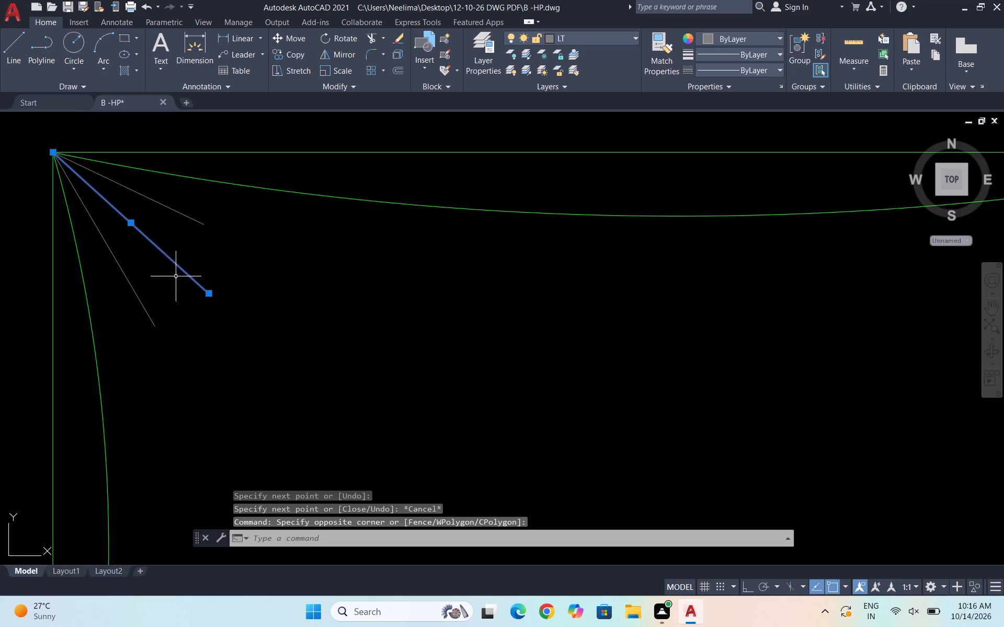
{"action": "key", "text": "Delete"}
Draw a longer middle line from the frame's upper-left corner, about 4" long at about 45° below horizontal.
{"action": "key", "text": "l"}
{"action": "key", "text": "Return"}
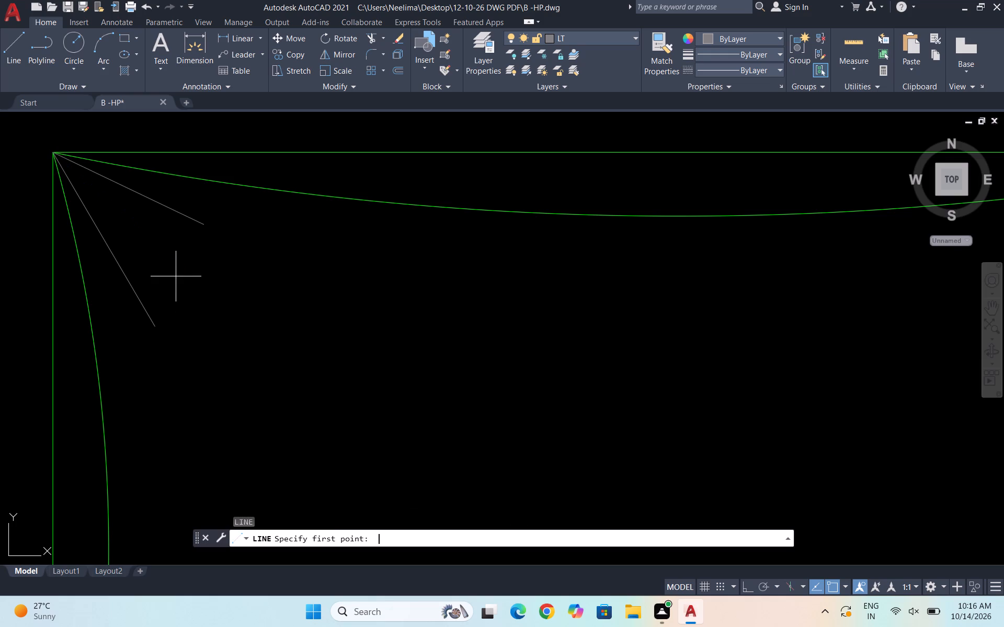
{"action": "left_click", "coordinate": [55, 153]}
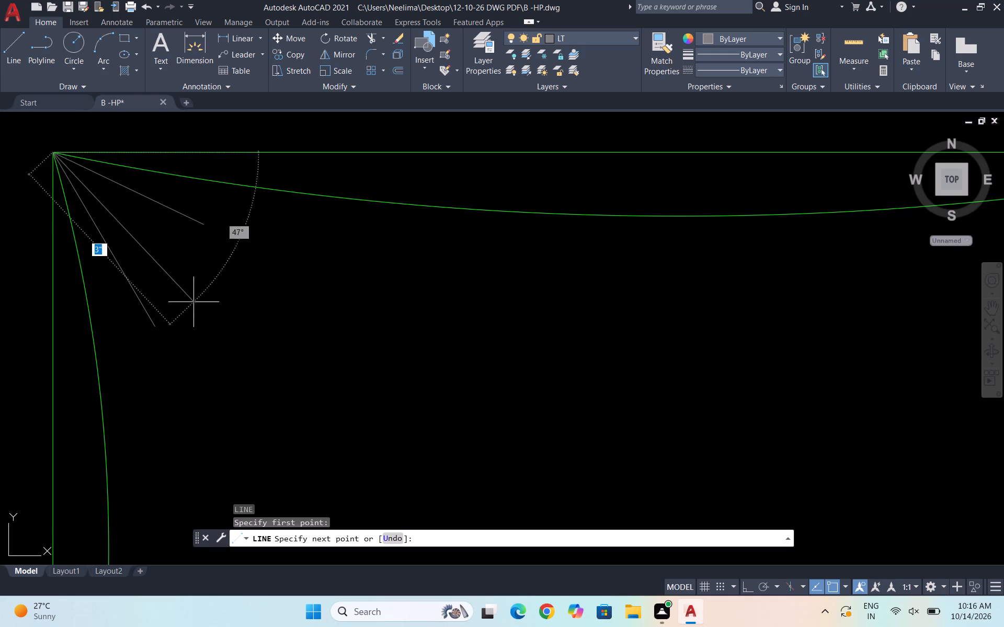
{"action": "left_click", "coordinate": [239, 333]}
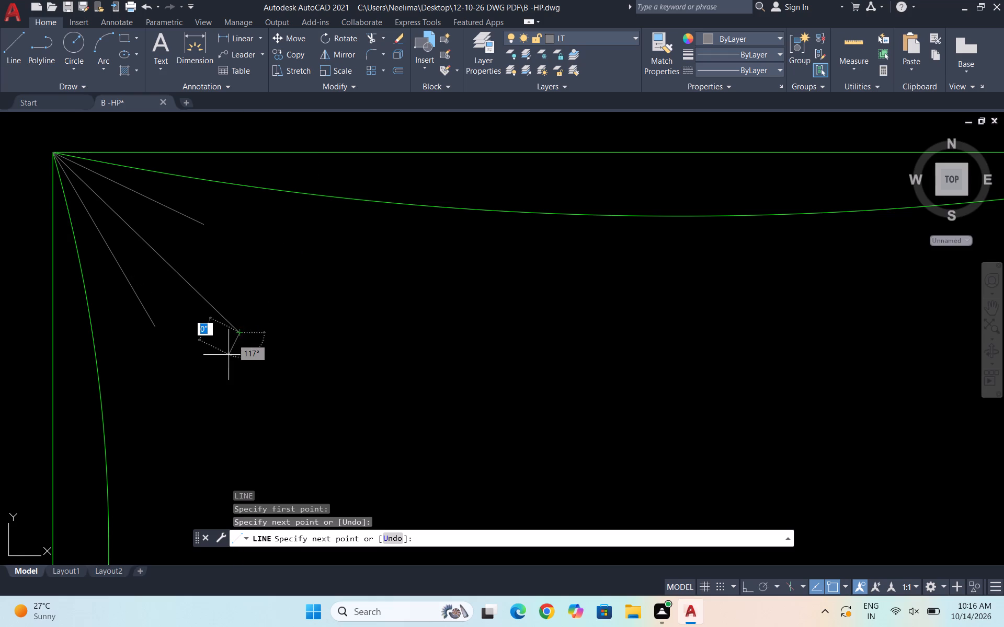
{"action": "key", "text": "Escape"}
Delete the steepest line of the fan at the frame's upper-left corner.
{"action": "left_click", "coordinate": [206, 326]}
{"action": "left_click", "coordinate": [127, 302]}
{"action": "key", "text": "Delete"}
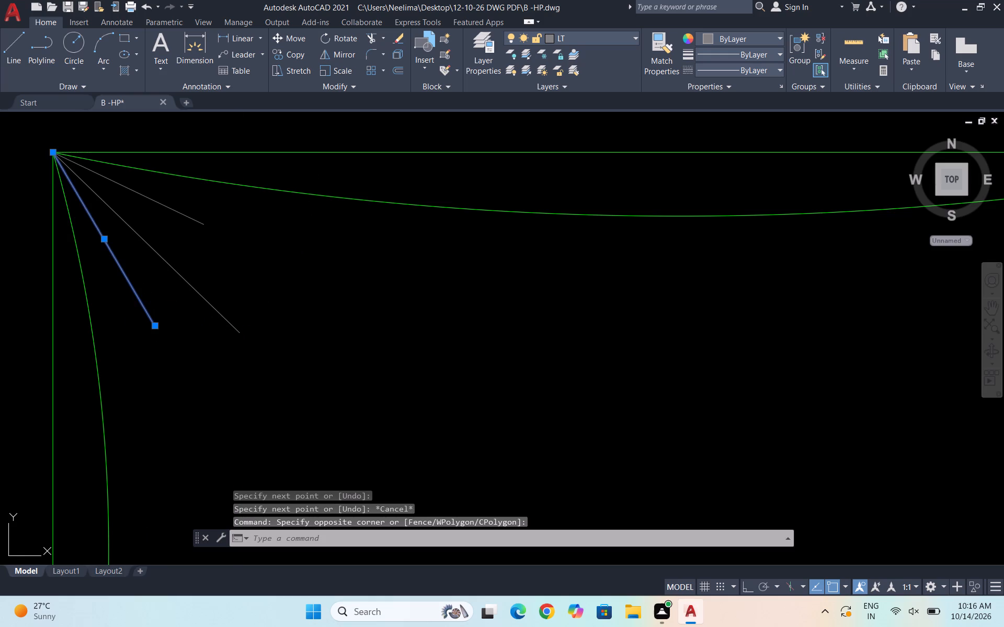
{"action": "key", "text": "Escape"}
Start a new line for the fan at the frame's upper-left corner.
{"action": "key", "text": "l"}
{"action": "key", "text": "Return"}
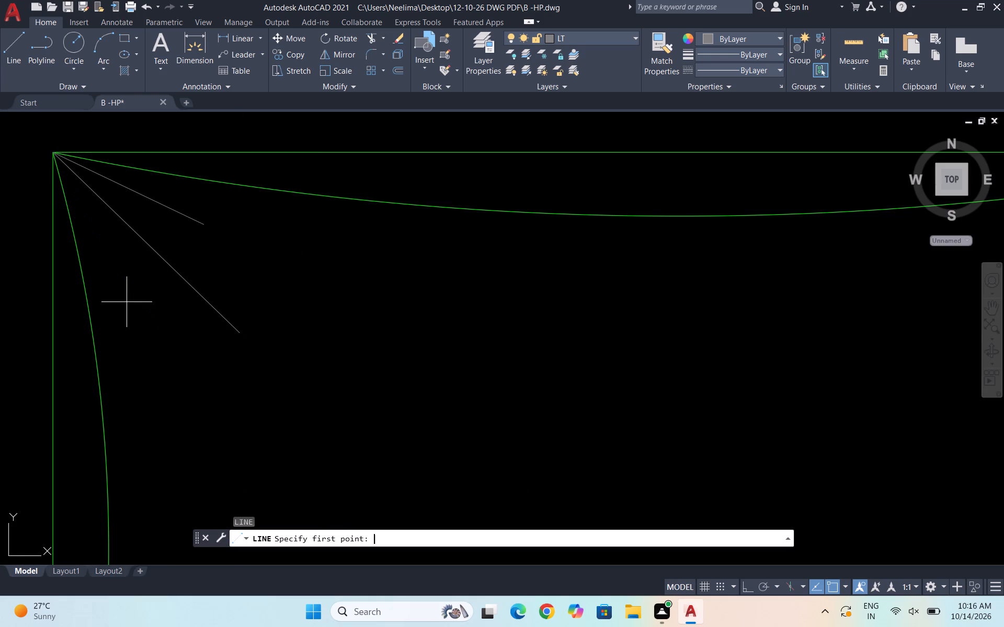
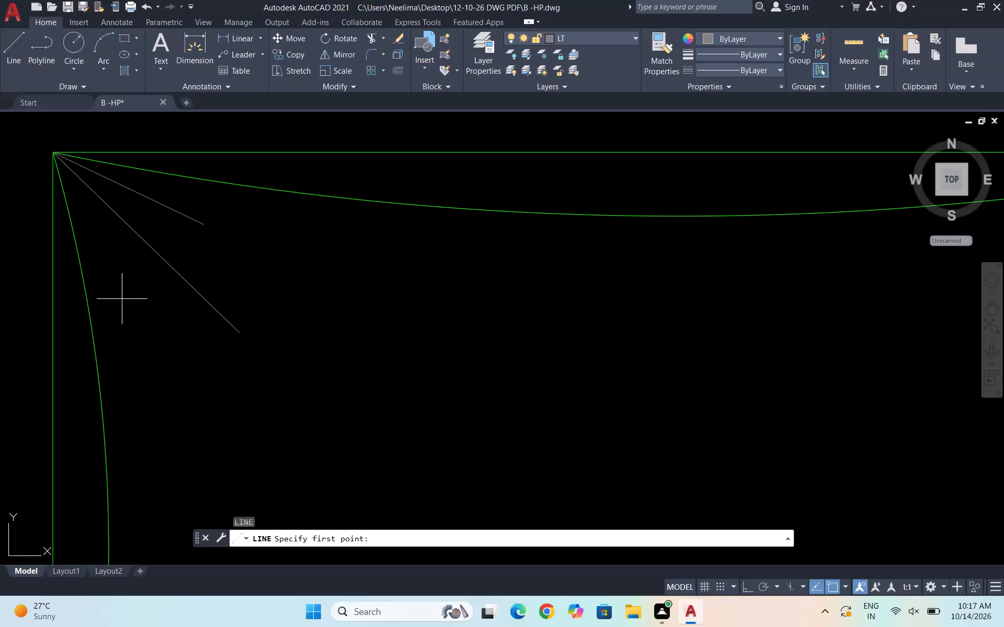
Draw the steep line of the fan from the frame's upper-left corner, about 3" long at about 58° below horizontal.
{"action": "left_click", "coordinate": [54, 152]}
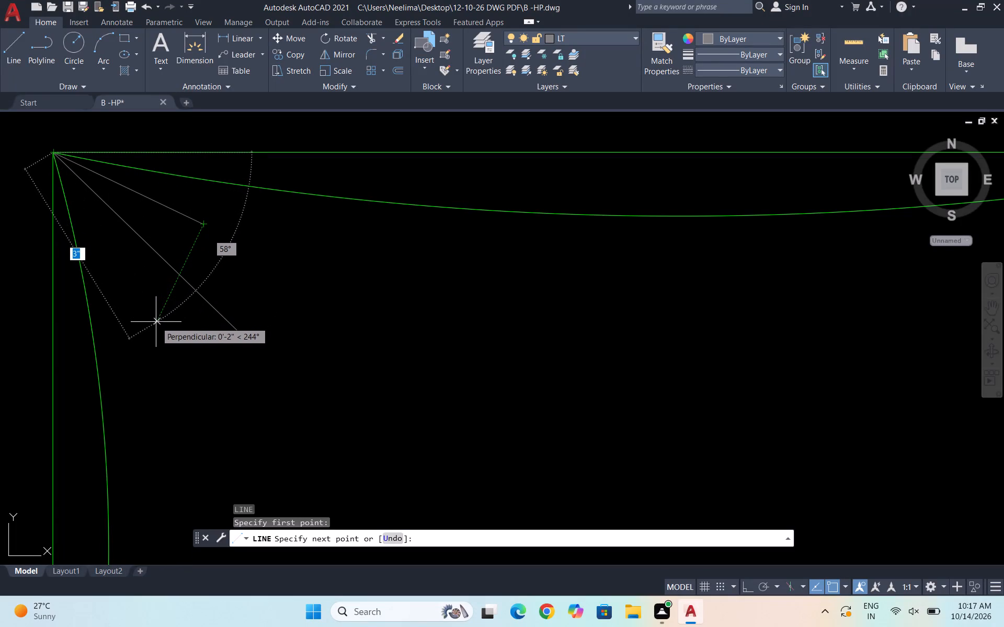
{"action": "left_click", "coordinate": [155, 322]}
{"action": "key", "text": "Escape"}
Start a circle at the middle of the green arched frame's top edge.
{"action": "scroll", "coordinate": [212, 249], "scroll_direction": "down", "scroll_amount": 1}
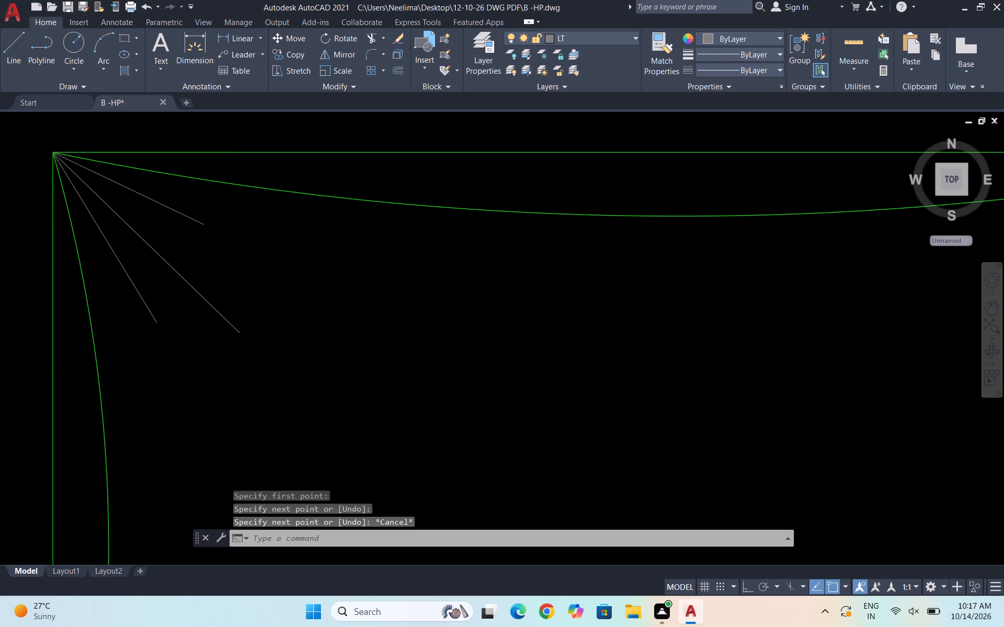
{"action": "scroll", "coordinate": [210, 247], "scroll_direction": "down", "scroll_amount": 1}
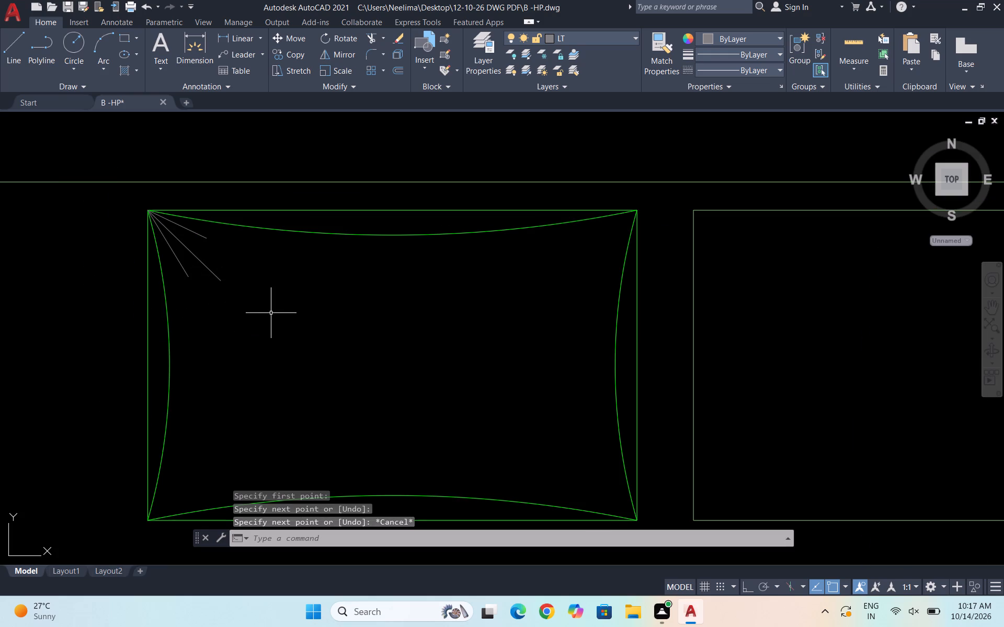
{"action": "key", "text": "c"}
{"action": "key", "text": "Return"}
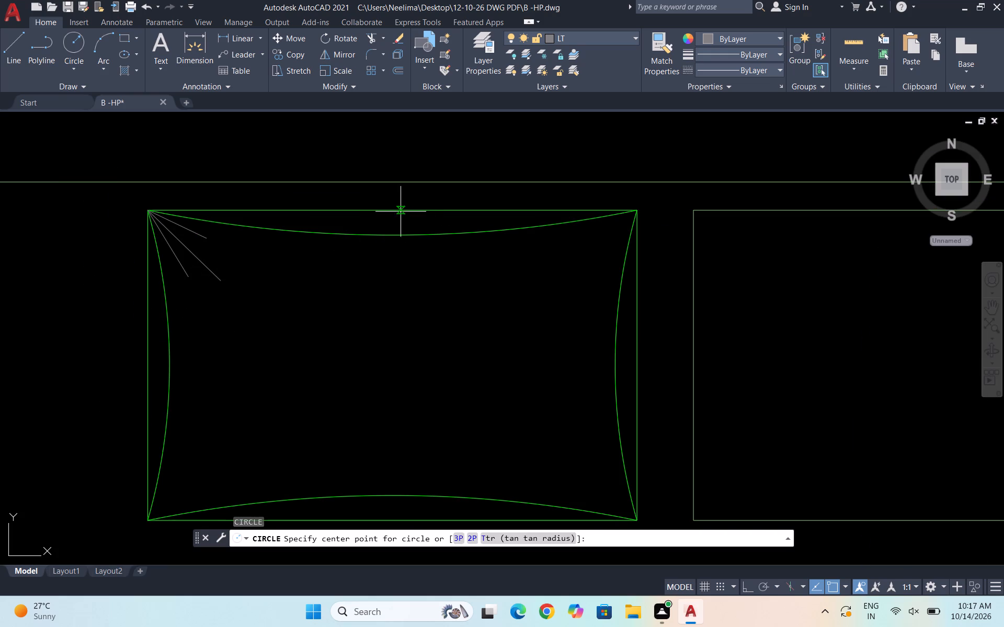
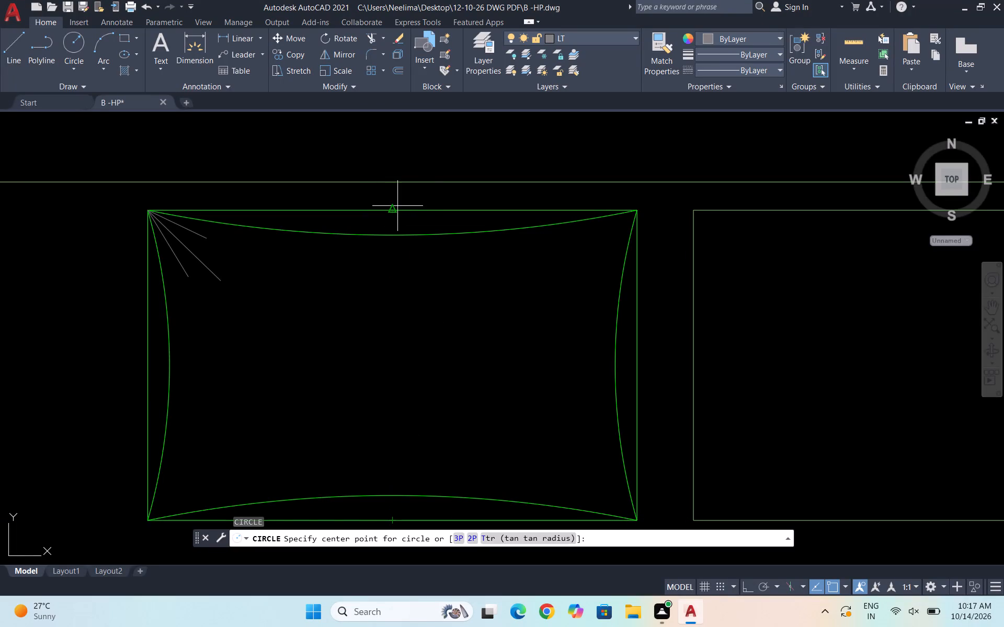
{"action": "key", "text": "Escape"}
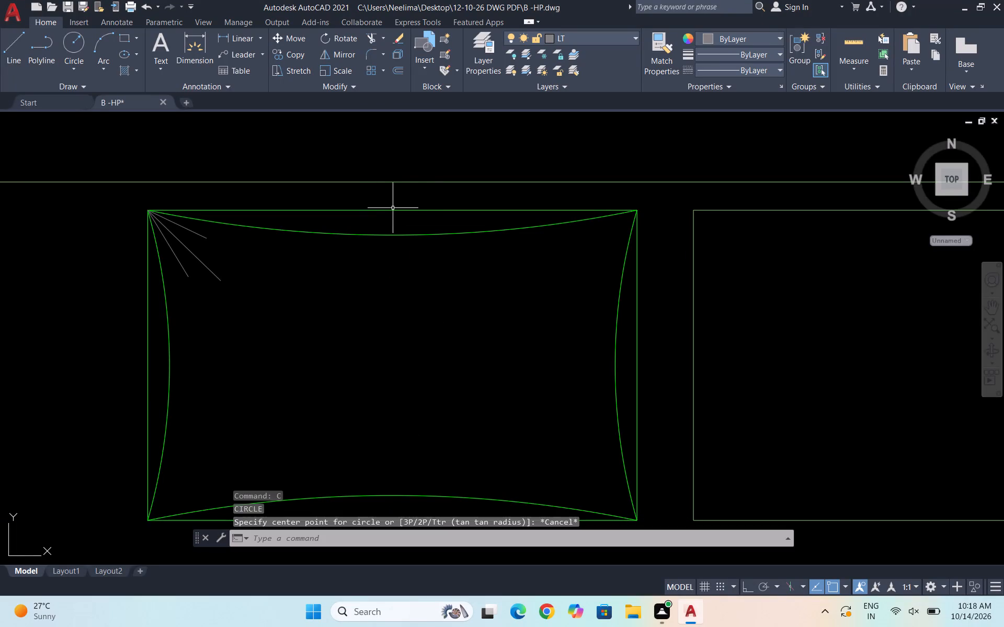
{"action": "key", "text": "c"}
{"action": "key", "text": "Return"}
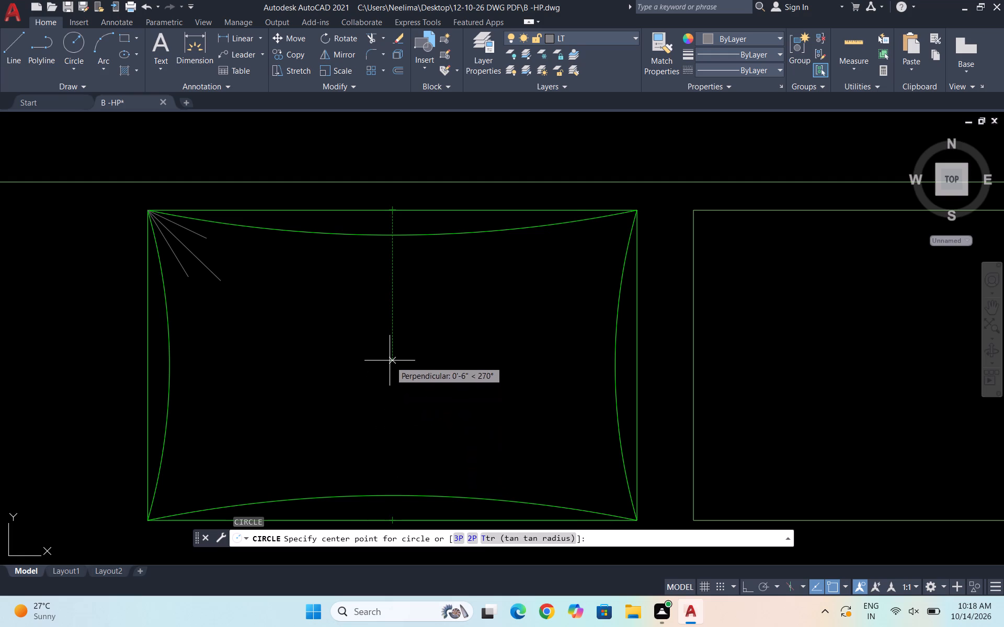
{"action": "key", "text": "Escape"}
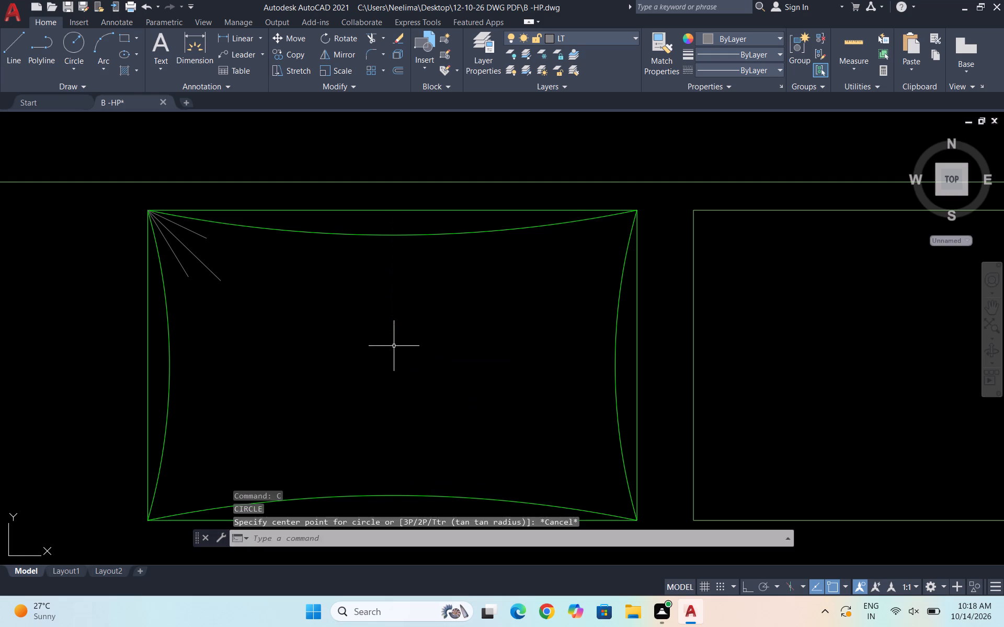
Draw a vertical construction line about 1'-1" long from the midpoint of the green frame's top edge to its bottom edge.
{"action": "key", "text": "l"}
{"action": "key", "text": "Return"}
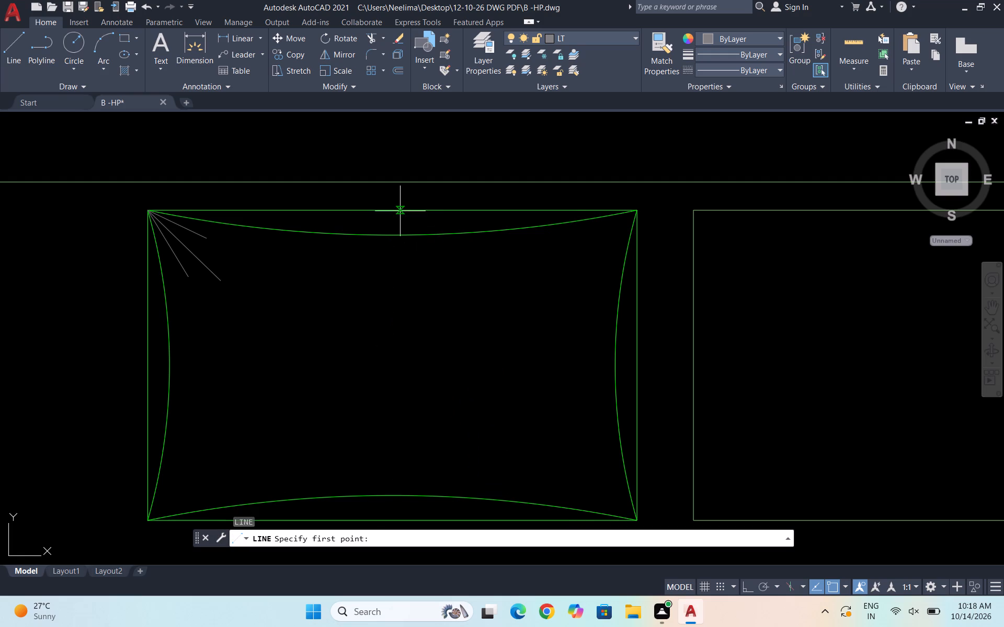
{"action": "left_click", "coordinate": [390, 211]}
{"action": "scroll", "coordinate": [398, 242], "scroll_direction": "down", "scroll_amount": 1}
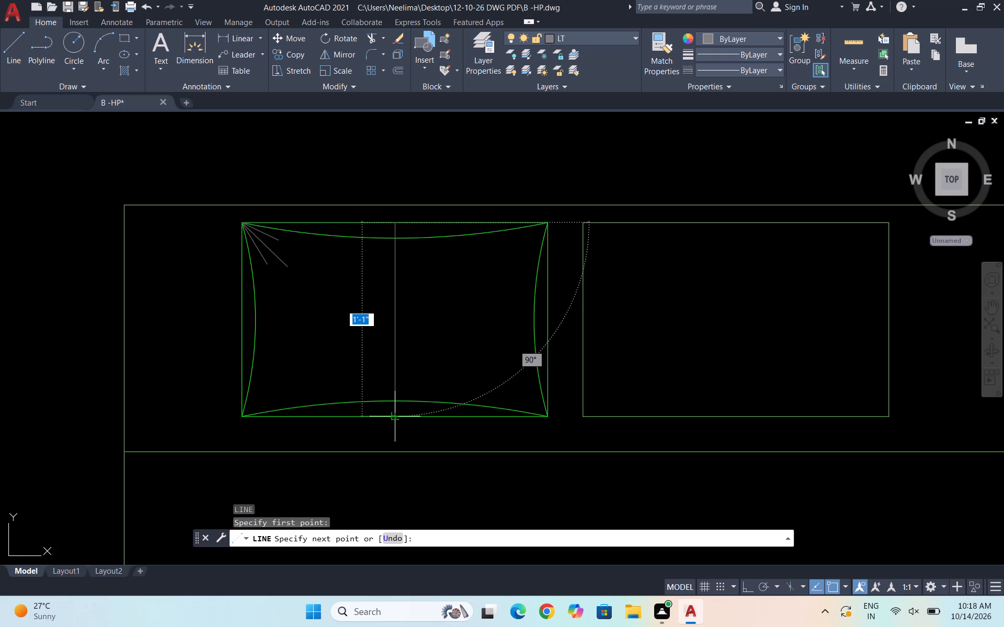
{"action": "left_click", "coordinate": [395, 419]}
{"action": "key", "text": "Escape"}
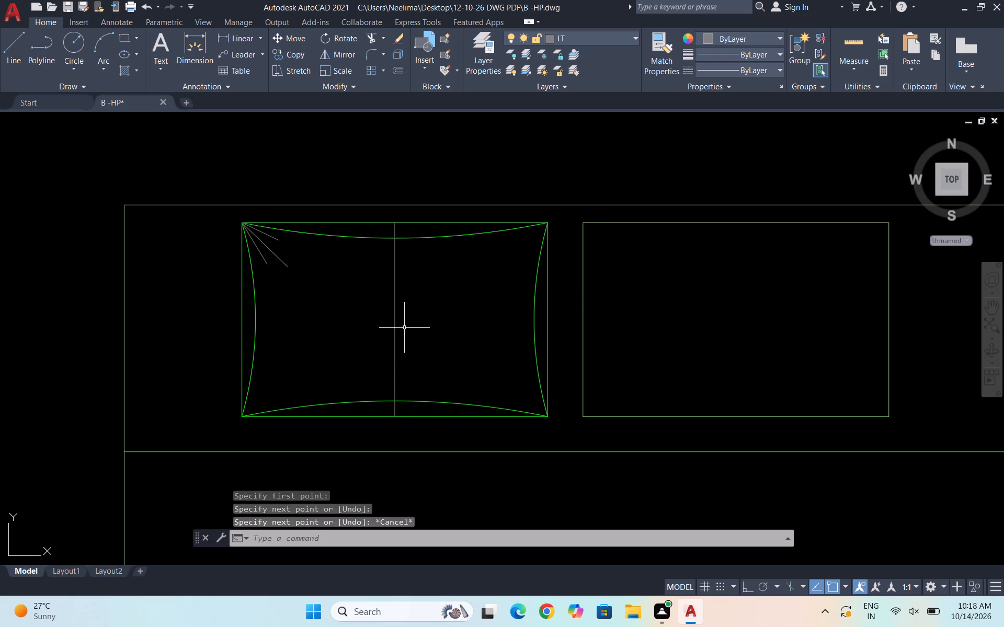
Draw a circle of about 2" radius centred on the midpoint of the vertical construction line.
{"action": "key", "text": "c"}
{"action": "key", "text": "Return"}
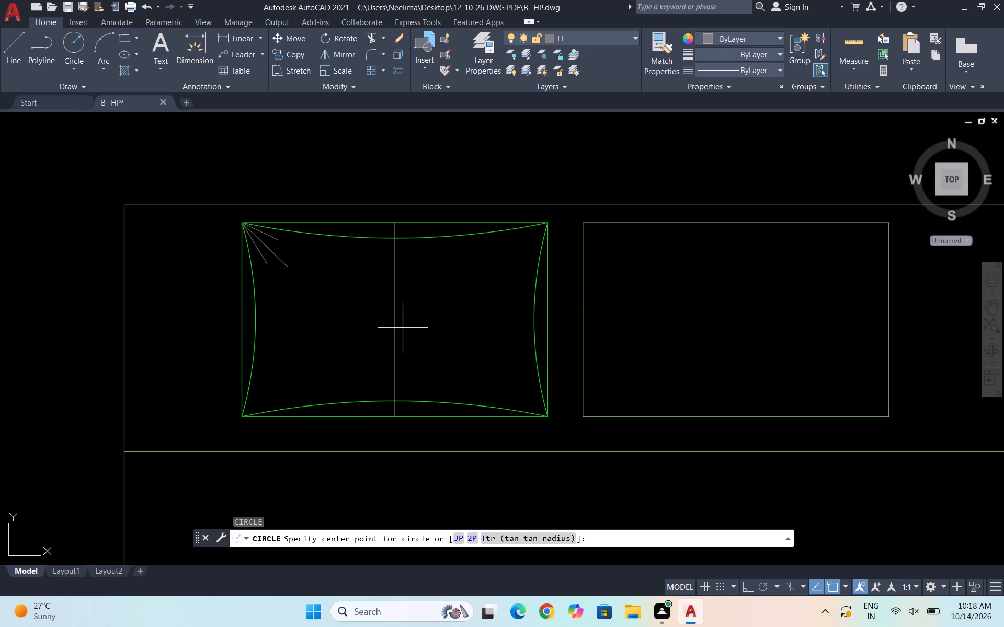
{"action": "left_click", "coordinate": [396, 320]}
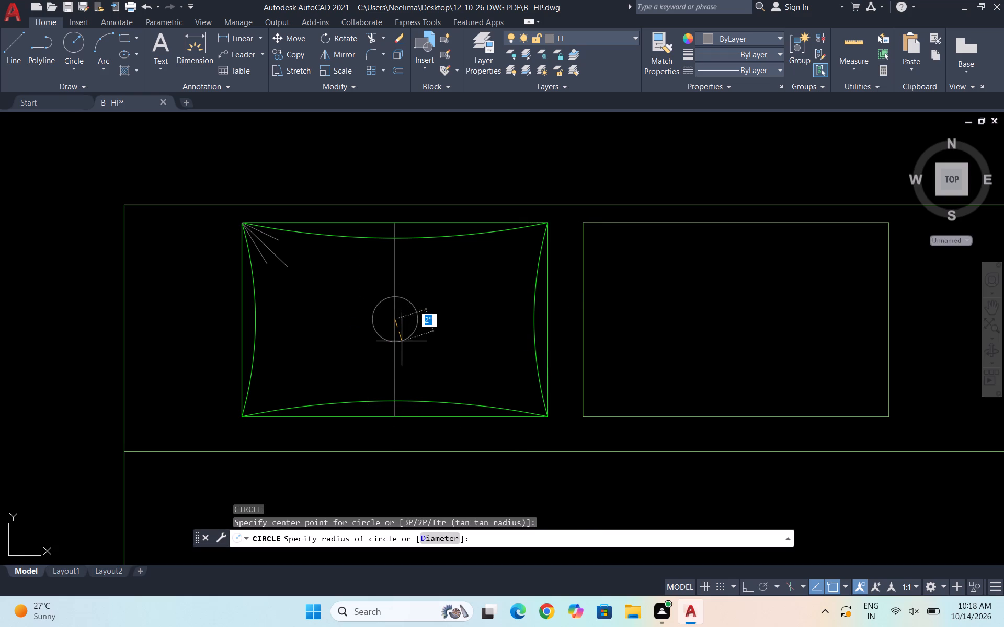
{"action": "left_click", "coordinate": [402, 344]}
Delete the vertical construction line running through the circle.
{"action": "left_click", "coordinate": [395, 312]}
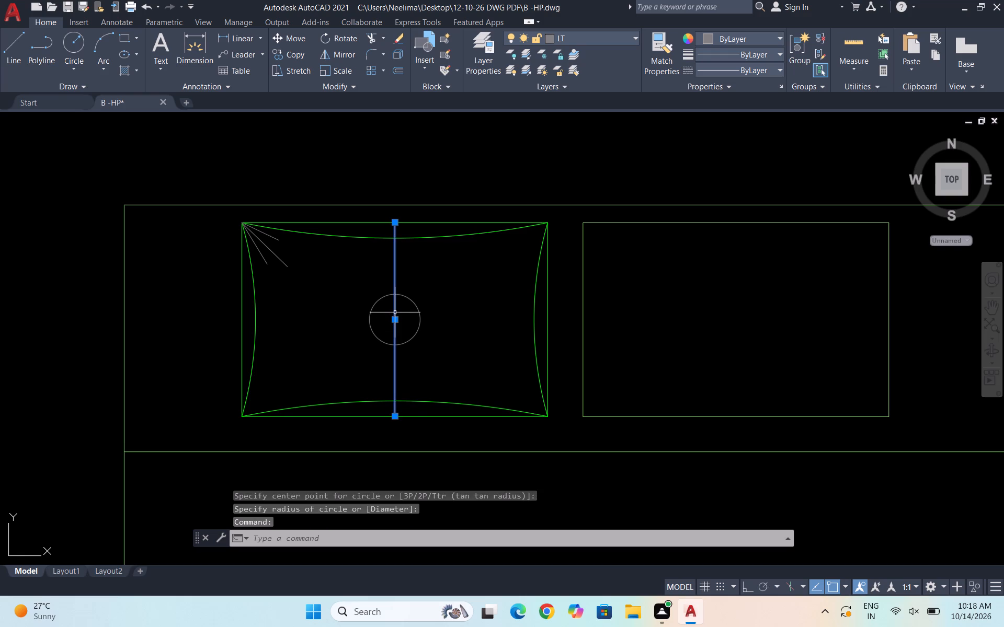
{"action": "key", "text": "Delete"}
Draw a smaller concentric circle of about 1" radius inside the circle at the frame's centre.
{"action": "key", "text": "c"}
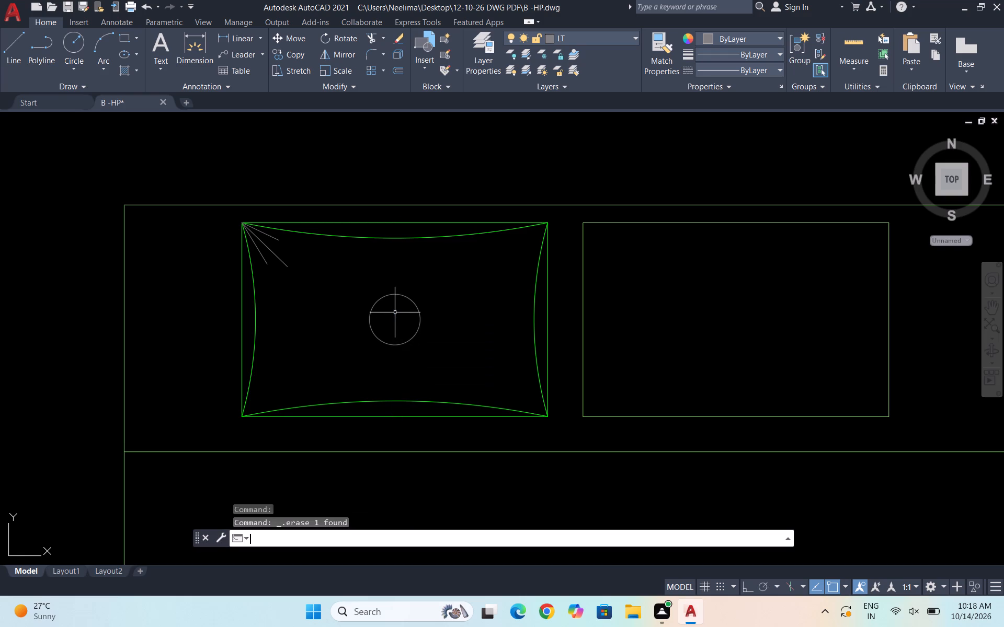
{"action": "key", "text": "Return"}
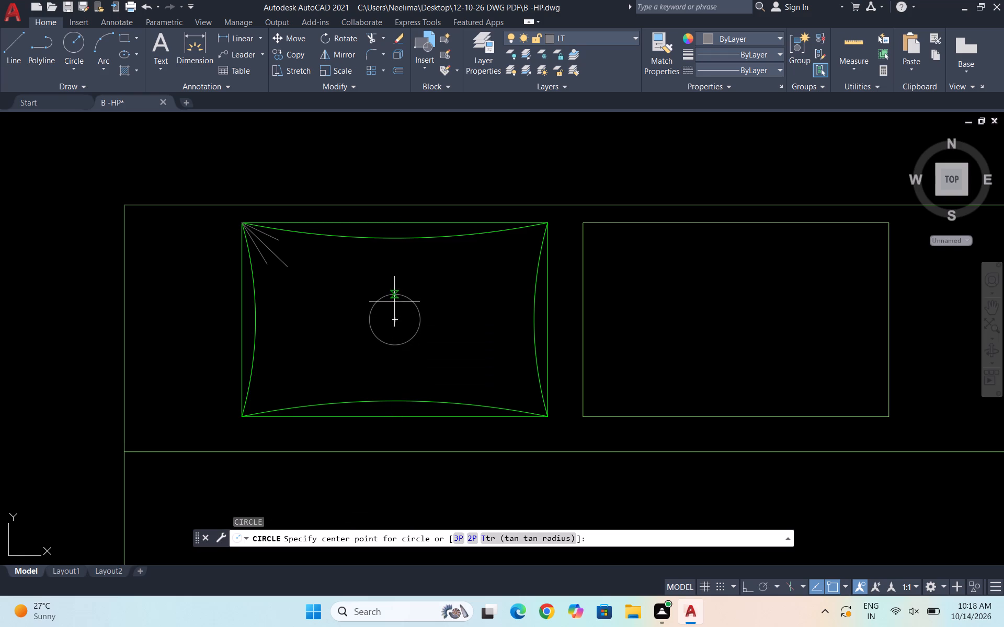
{"action": "left_click", "coordinate": [397, 317]}
{"action": "scroll", "coordinate": [397, 317], "scroll_direction": "up", "scroll_amount": 2}
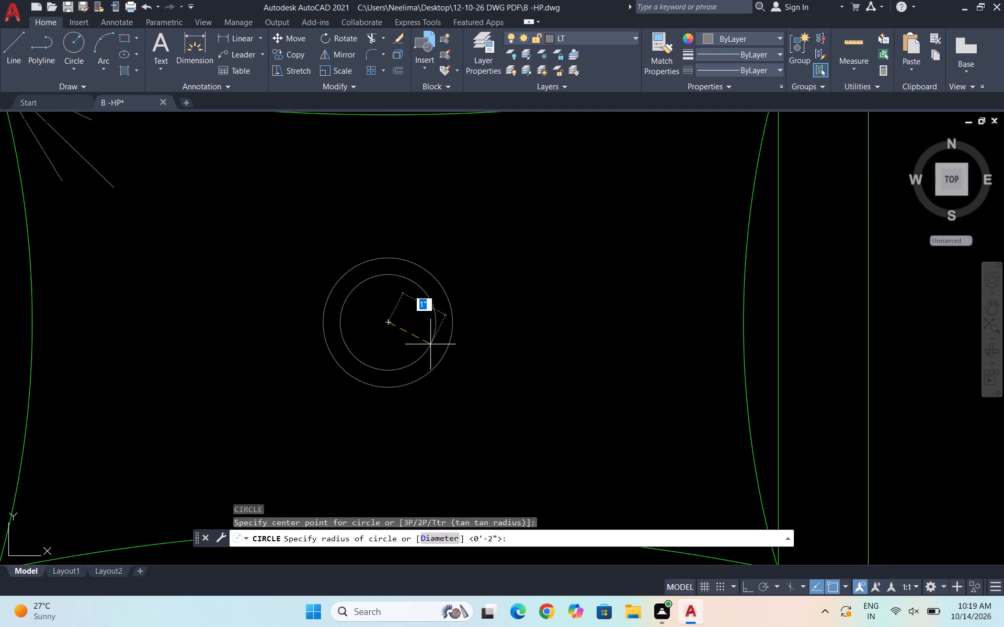
{"action": "left_click", "coordinate": [430, 345]}
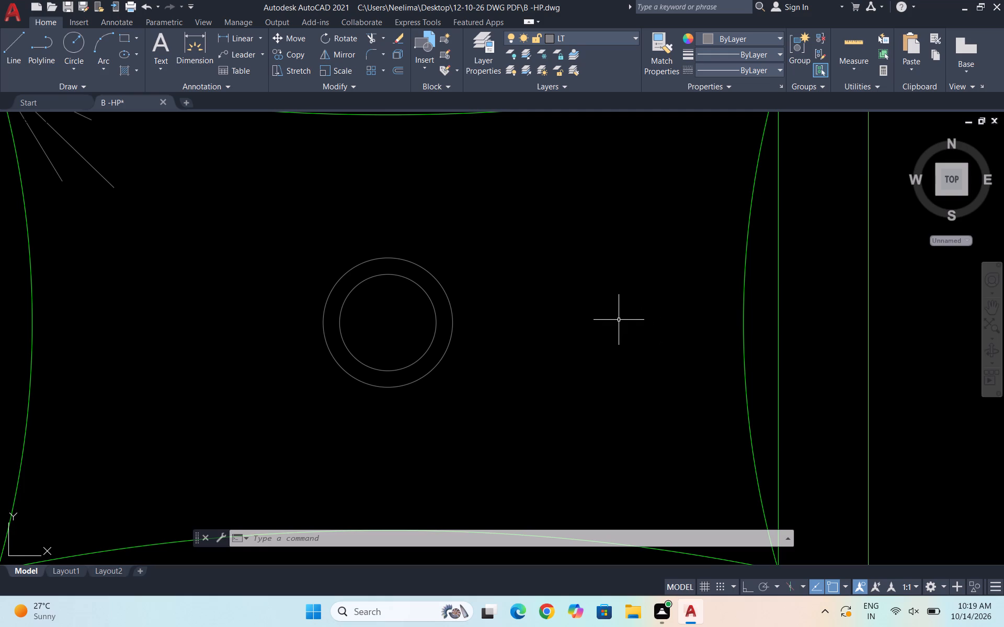
Draw a vertical line in two segments across the inner circle, from its top quadrant through the centre to its bottom quadrant.
{"action": "key", "text": "l"}
{"action": "key", "text": "Return"}
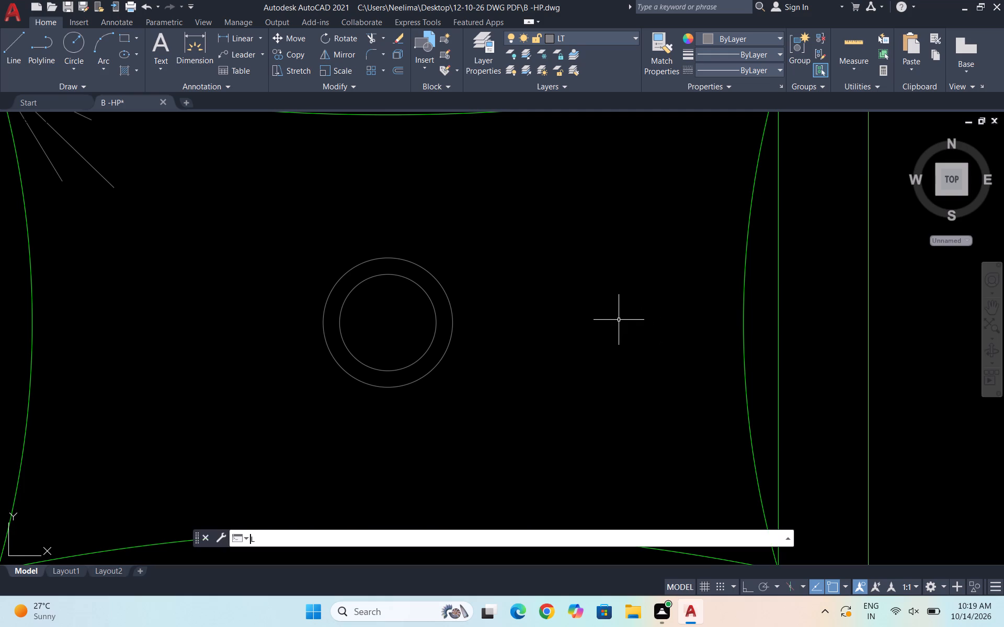
{"action": "scroll", "coordinate": [393, 309], "scroll_direction": "up", "scroll_amount": 2}
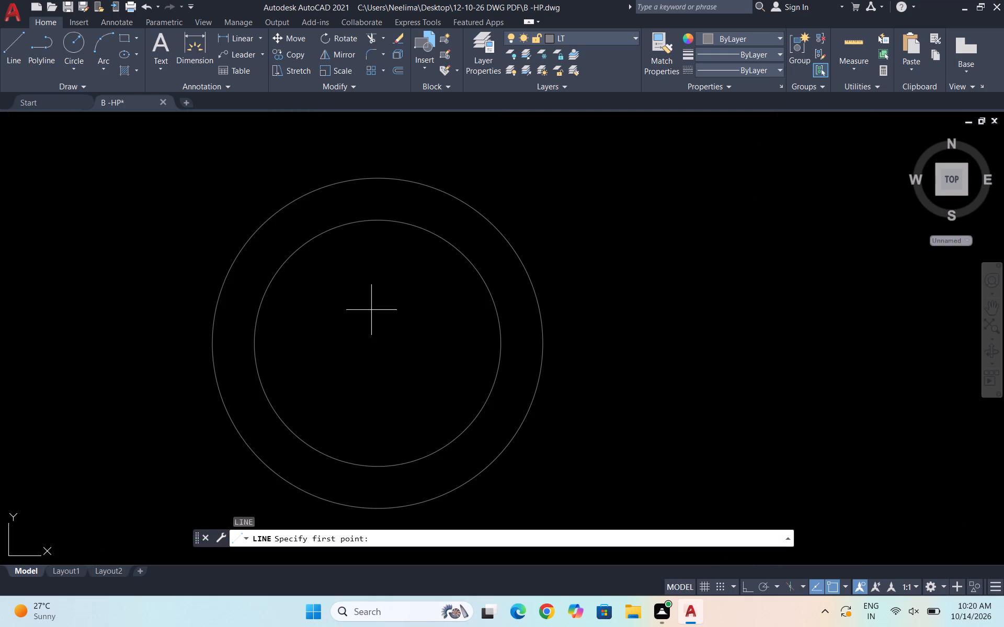
{"action": "left_click", "coordinate": [375, 219]}
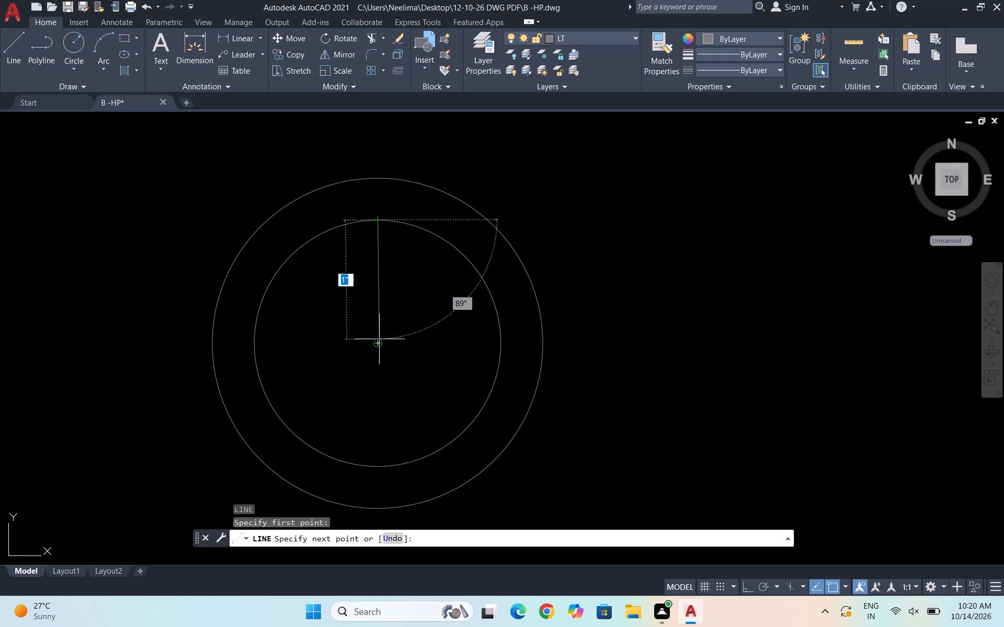
{"action": "left_click", "coordinate": [381, 341]}
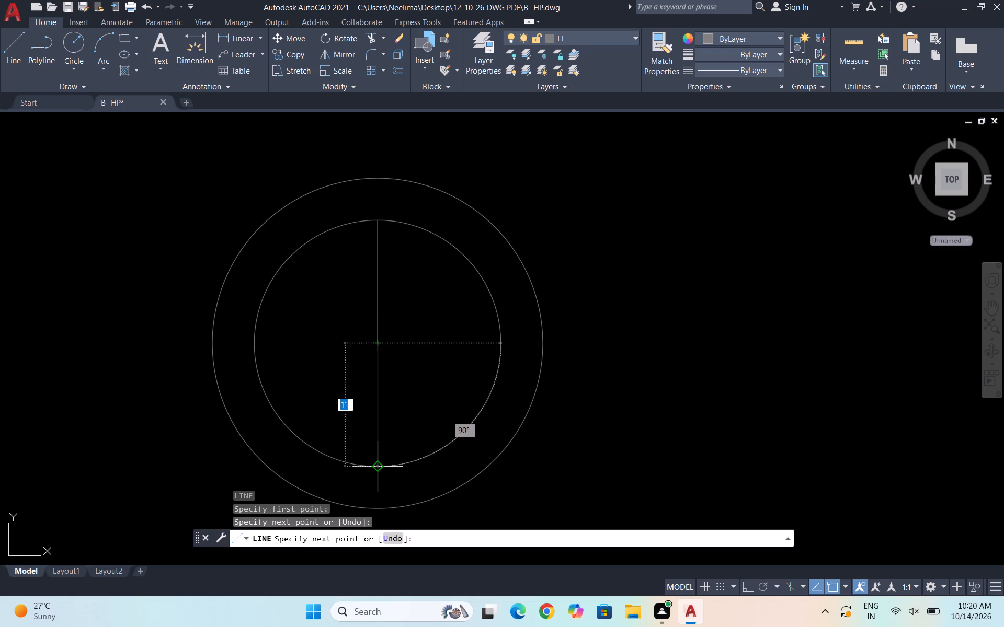
{"action": "left_click", "coordinate": [377, 469]}
{"action": "key", "text": "Escape"}
Draw a three-point arc from the inner circle's top quadrant through the centre to the lower-left part of the outer circle.
{"action": "key", "text": "a"}
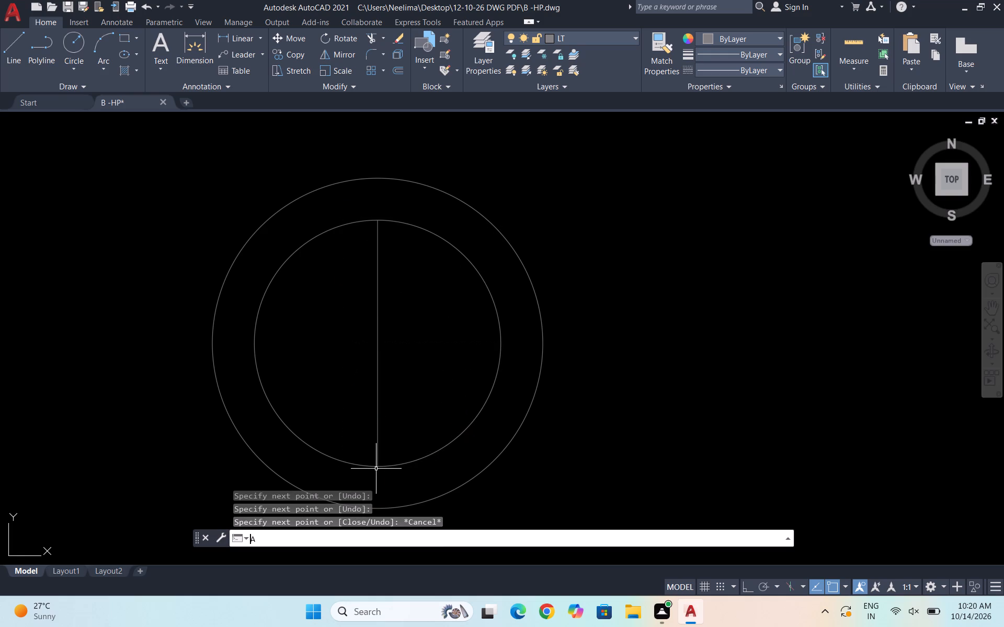
{"action": "key", "text": "Return"}
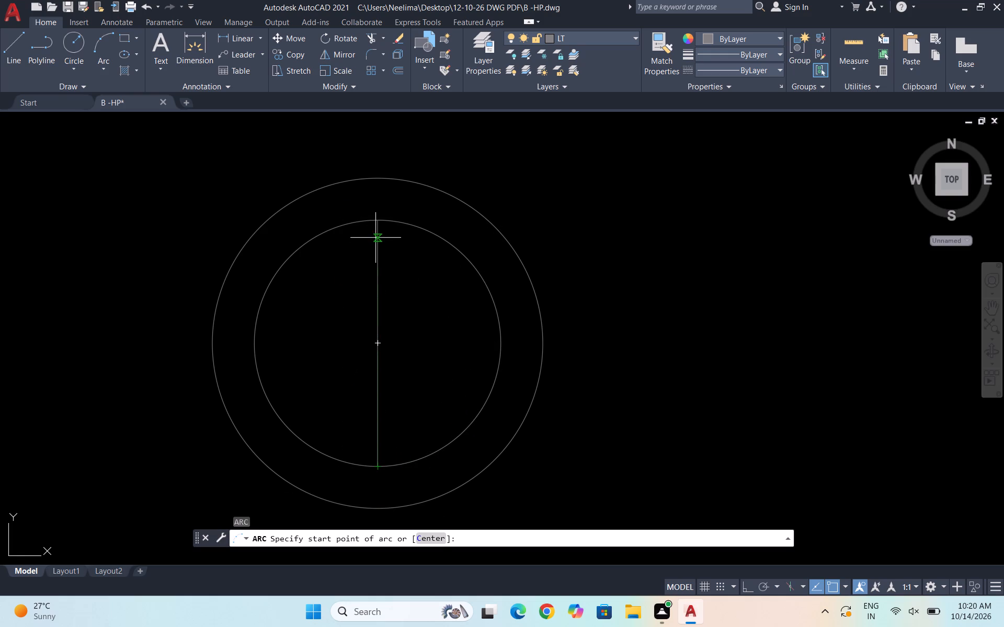
{"action": "left_click", "coordinate": [380, 218]}
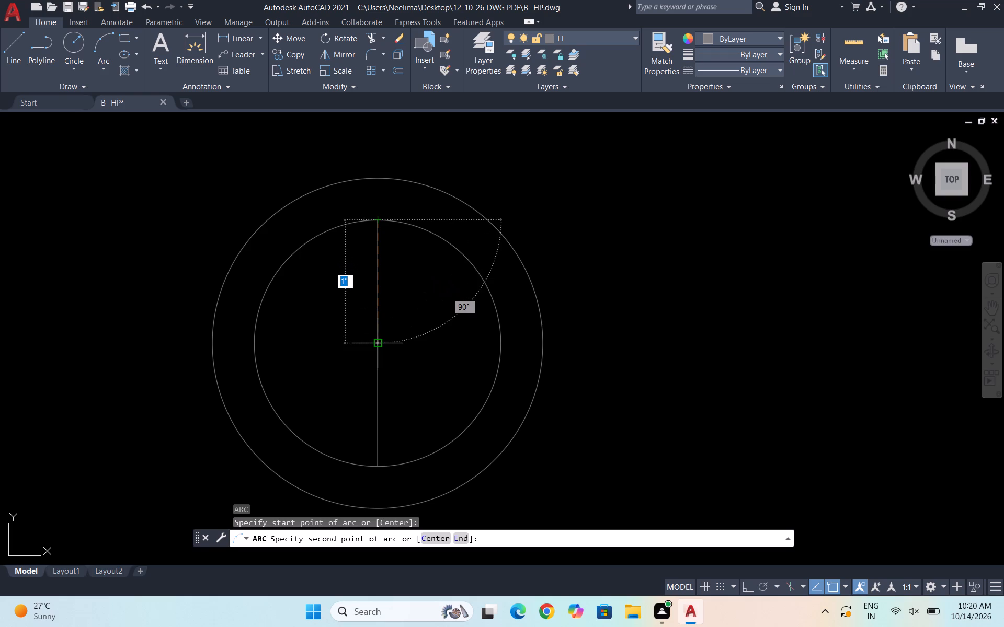
{"action": "left_click", "coordinate": [375, 345]}
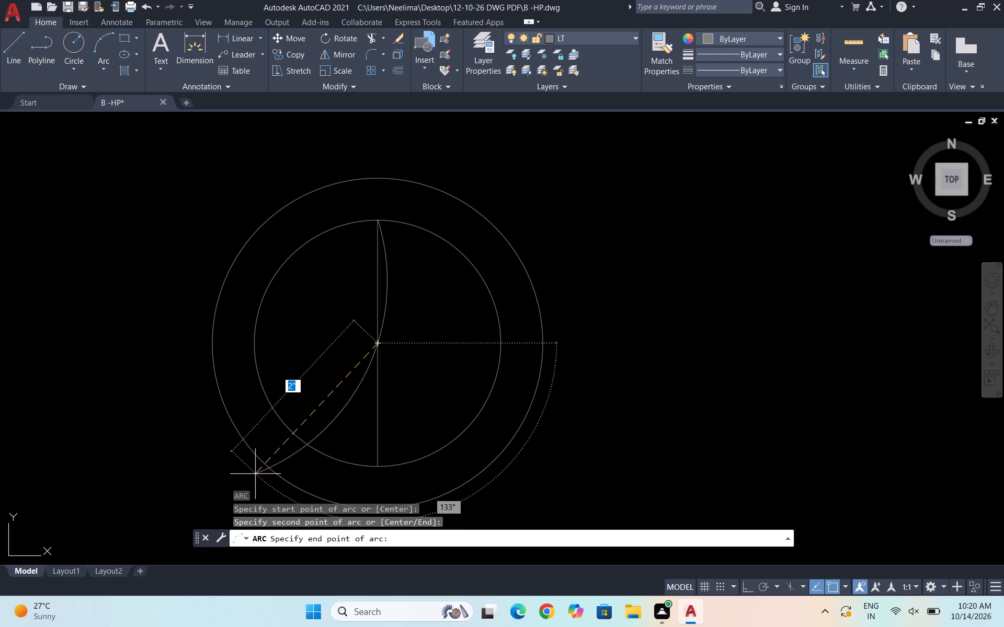
{"action": "left_click", "coordinate": [256, 466]}
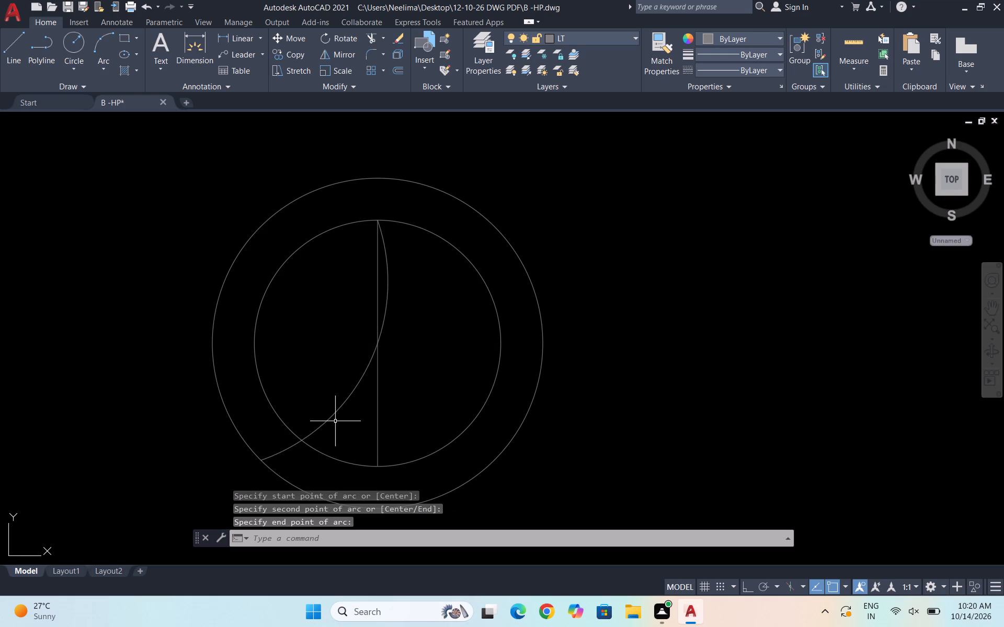
Trim away both portions of the arc beyond the circle centre, keeping only its upper piece between top quadrant and centre.
{"action": "type", "text": "TR"}
{"action": "key", "text": "Return"}
{"action": "left_click", "coordinate": [331, 420]}
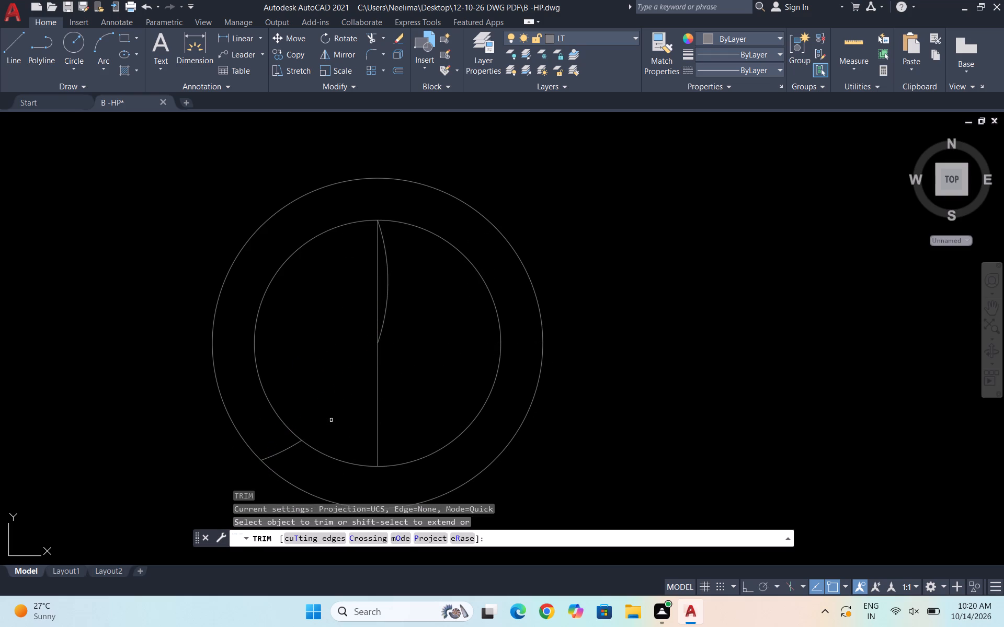
{"action": "left_click", "coordinate": [281, 453]}
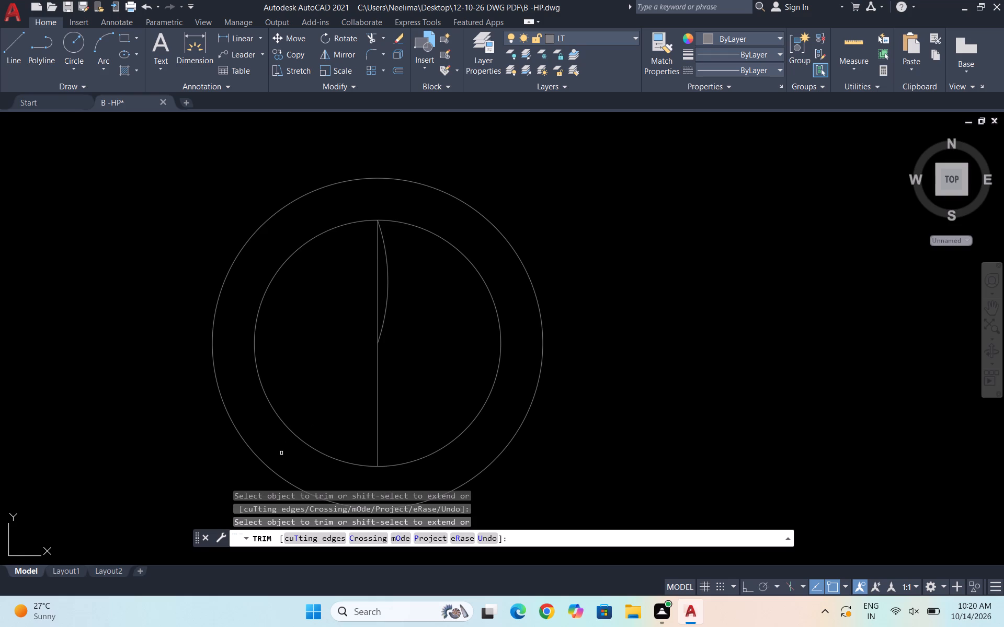
{"action": "key", "text": "Escape"}
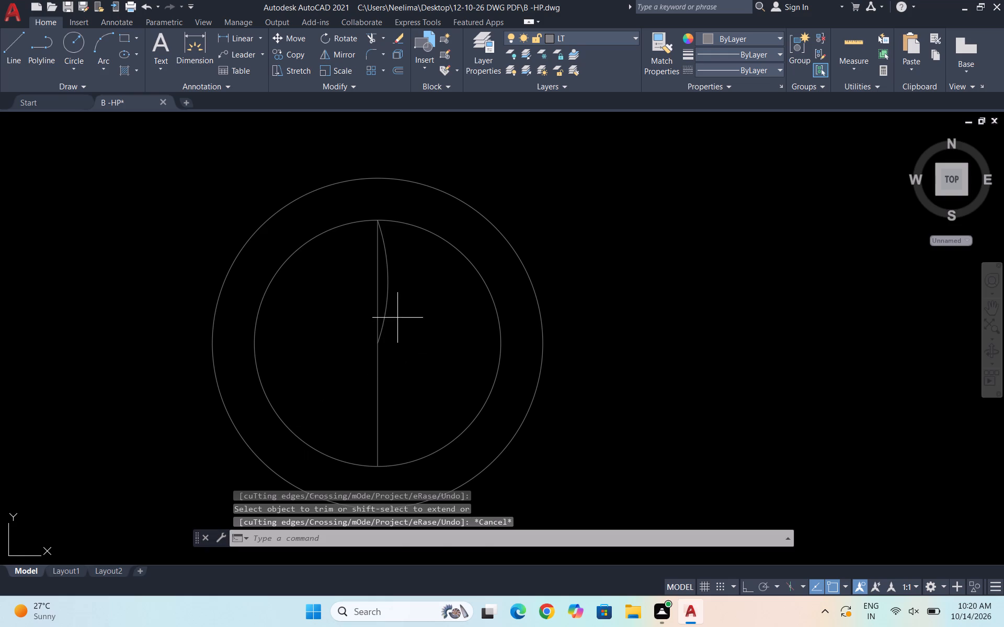
Mirror the remaining arc about the vertical line, keeping the original, to form a pointed petal.
{"action": "left_click", "coordinate": [397, 318]}
{"action": "left_click", "coordinate": [385, 293]}
{"action": "type", "text": "MI"}
{"action": "key", "text": "Return"}
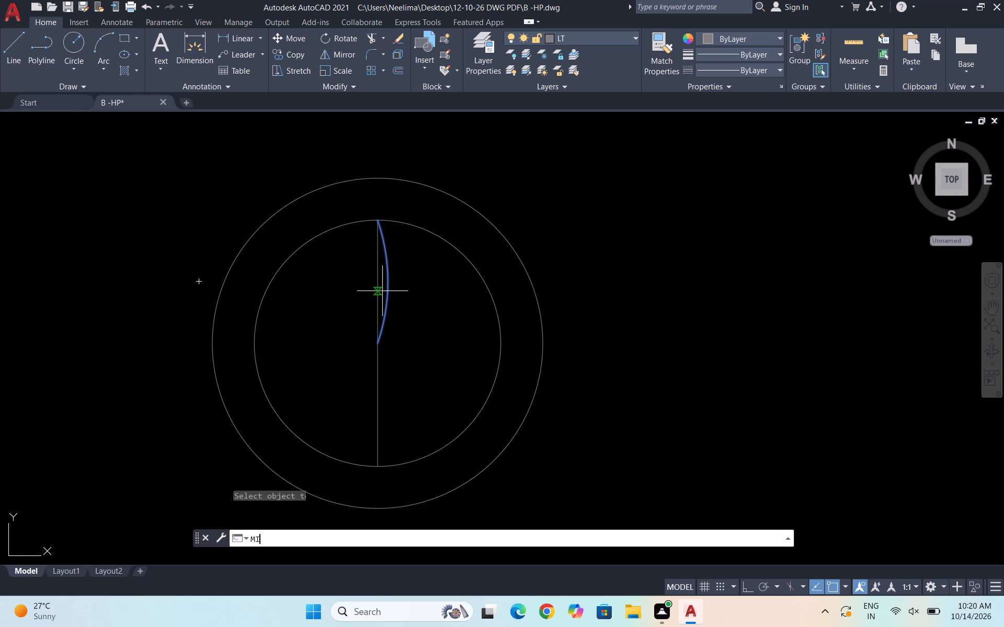
{"action": "left_click", "coordinate": [376, 340]}
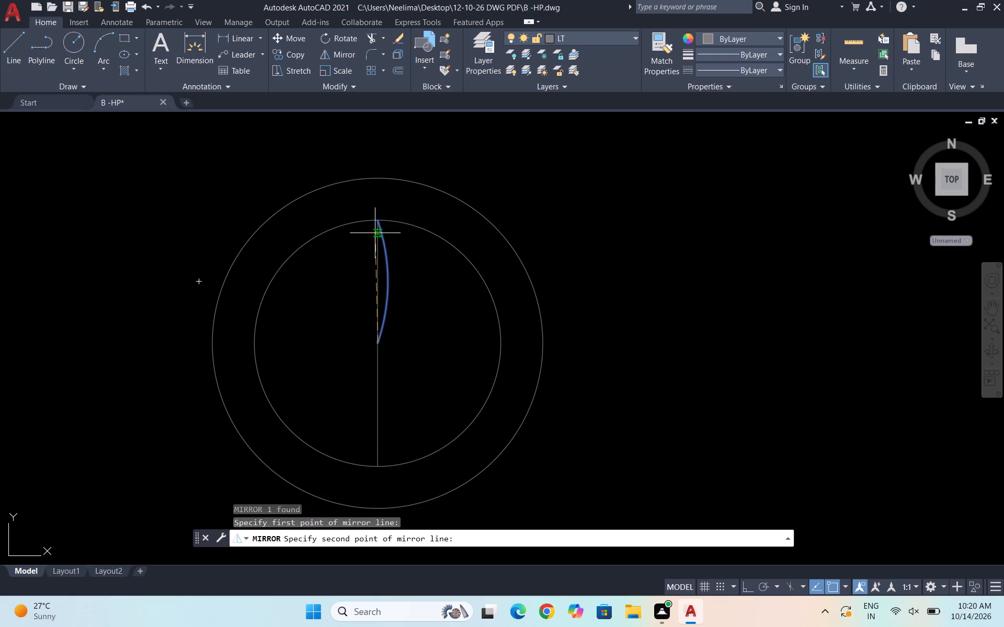
{"action": "left_click", "coordinate": [378, 224]}
{"action": "key", "text": "space"}
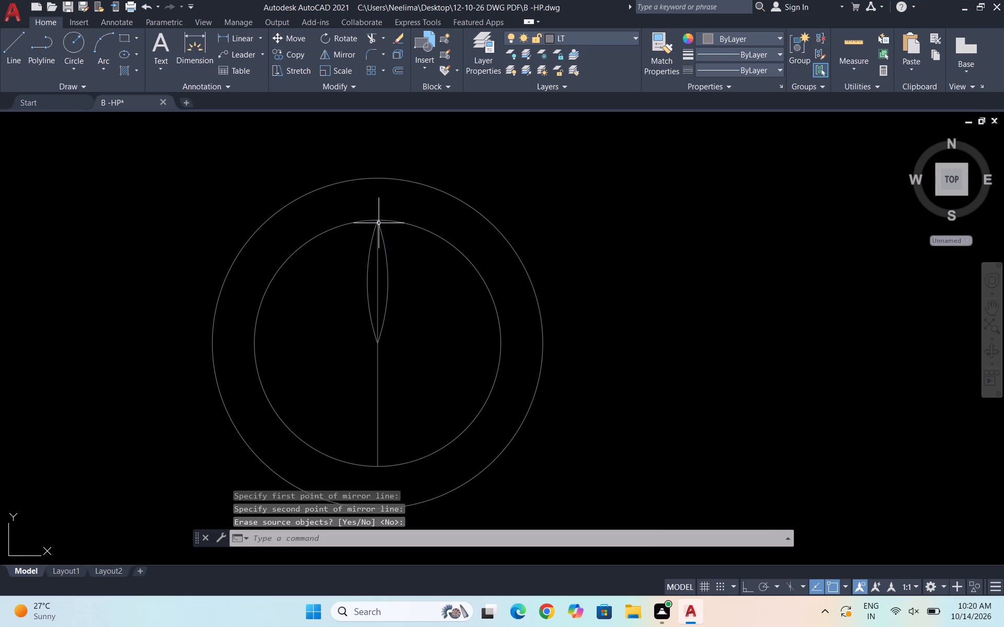
Mirror both petal arcs about a horizontal axis through the circle centre with Ortho on, keeping the originals, to form a lower petal.
{"action": "scroll", "coordinate": [391, 273], "scroll_direction": "up", "scroll_amount": 2}
{"action": "left_click", "coordinate": [392, 289]}
{"action": "left_click", "coordinate": [376, 275]}
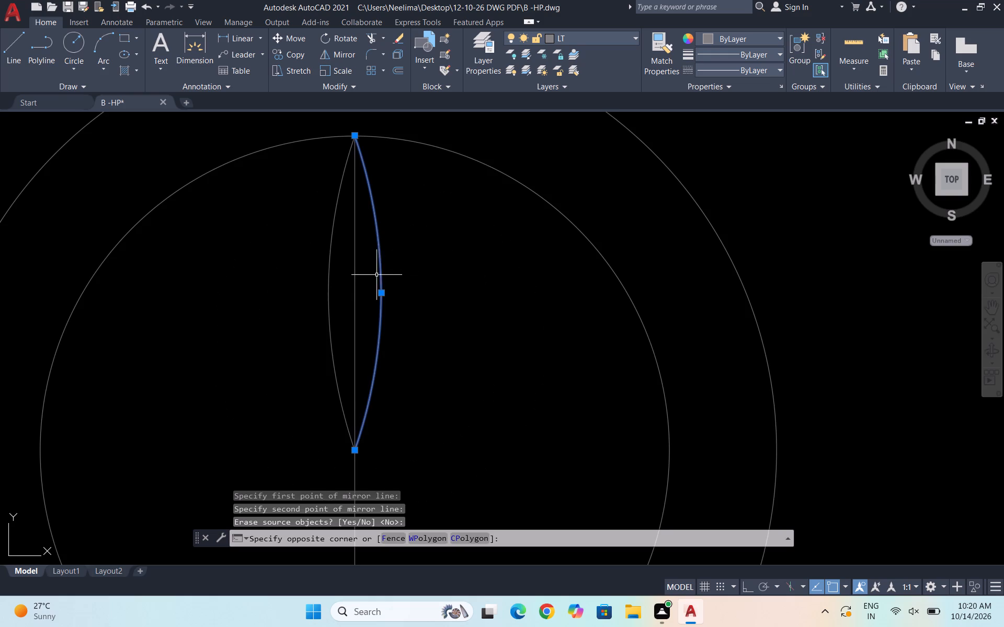
{"action": "left_click", "coordinate": [333, 300]}
{"action": "left_click", "coordinate": [306, 293]}
{"action": "type", "text": "MI"}
{"action": "key", "text": "Return"}
{"action": "scroll", "coordinate": [353, 278], "scroll_direction": "down", "scroll_amount": 1}
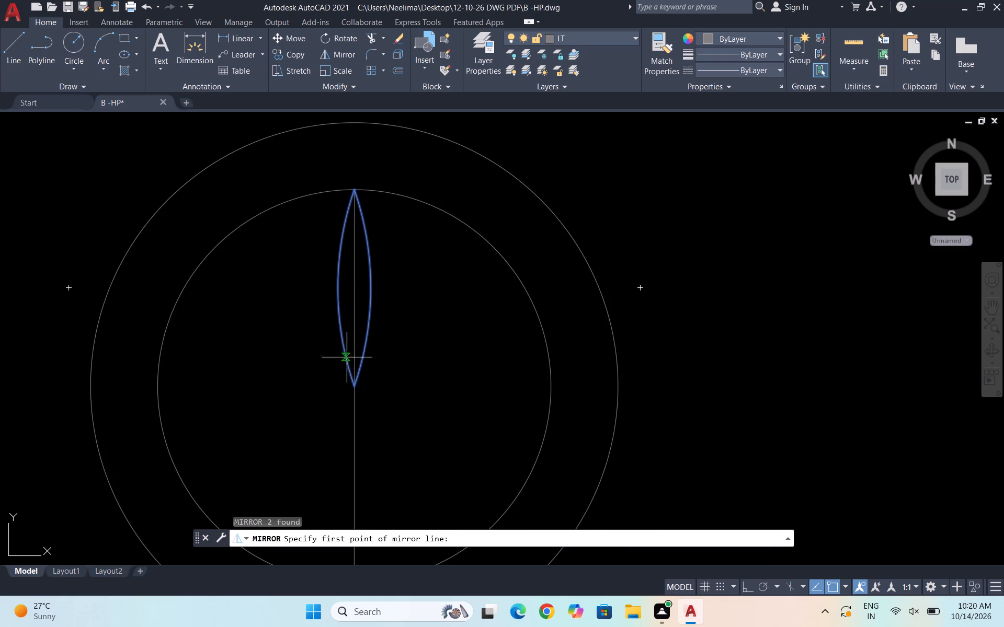
{"action": "left_click", "coordinate": [353, 385]}
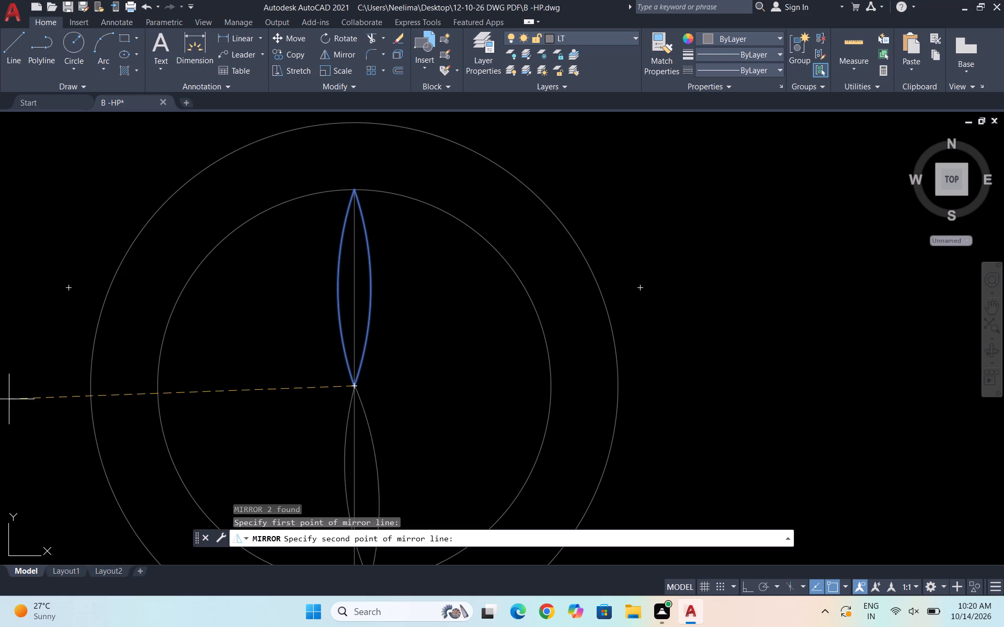
{"action": "key", "text": "F8"}
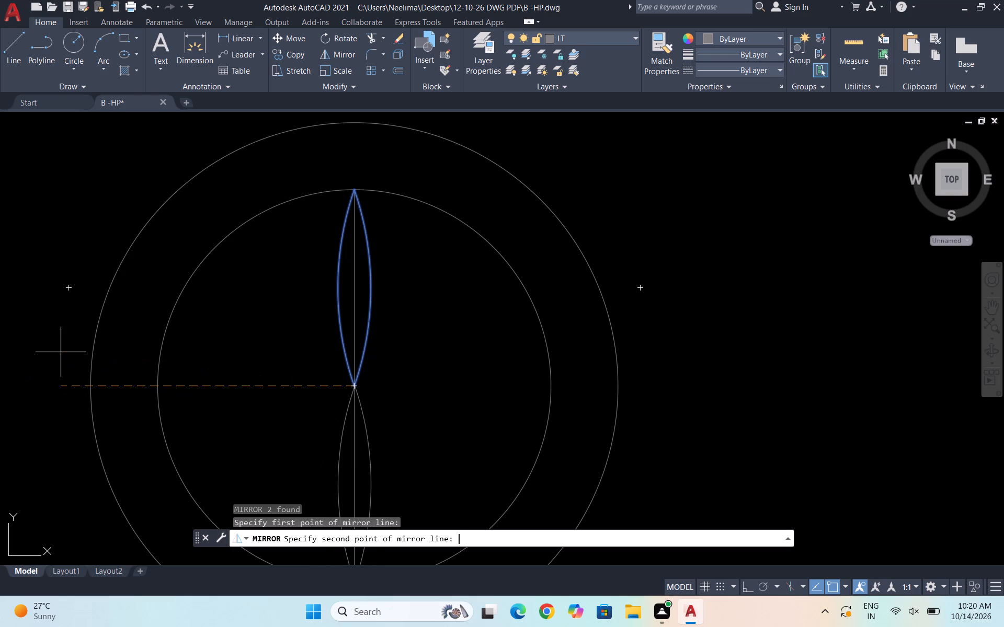
{"action": "left_click", "coordinate": [62, 349]}
{"action": "scroll", "coordinate": [276, 258], "scroll_direction": "down", "scroll_amount": 2}
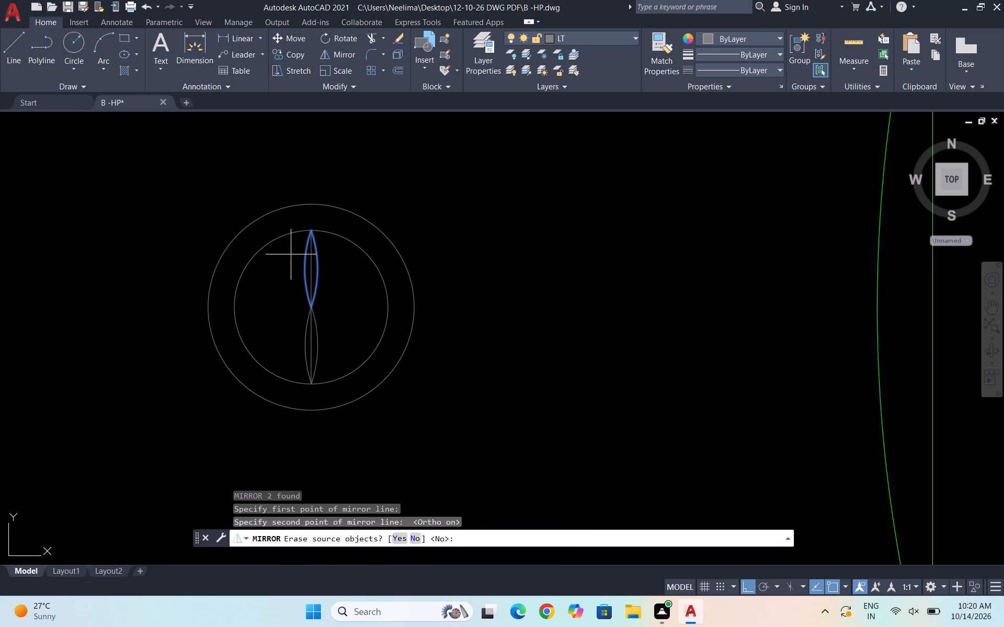
{"action": "key", "text": "space"}
{"action": "scroll", "coordinate": [263, 328], "scroll_direction": "up", "scroll_amount": 2}
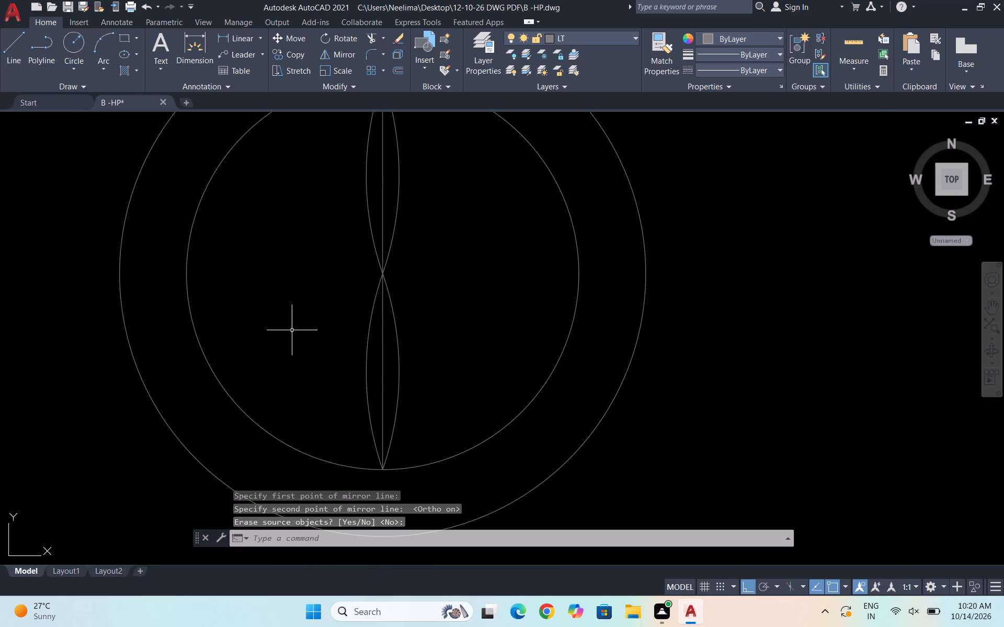
{"action": "left_click", "coordinate": [435, 378]}
{"action": "key", "text": "Escape"}
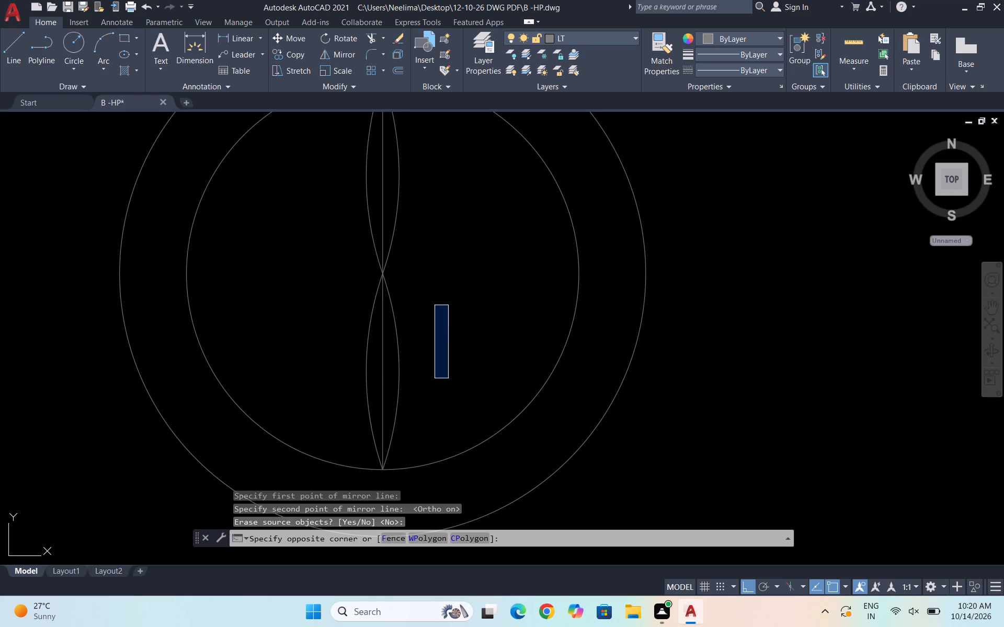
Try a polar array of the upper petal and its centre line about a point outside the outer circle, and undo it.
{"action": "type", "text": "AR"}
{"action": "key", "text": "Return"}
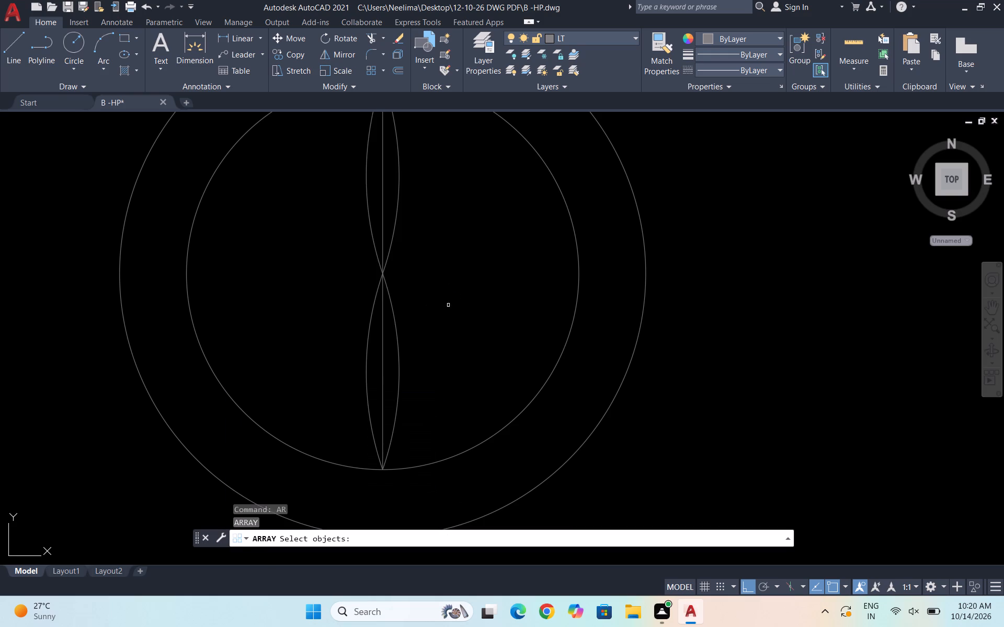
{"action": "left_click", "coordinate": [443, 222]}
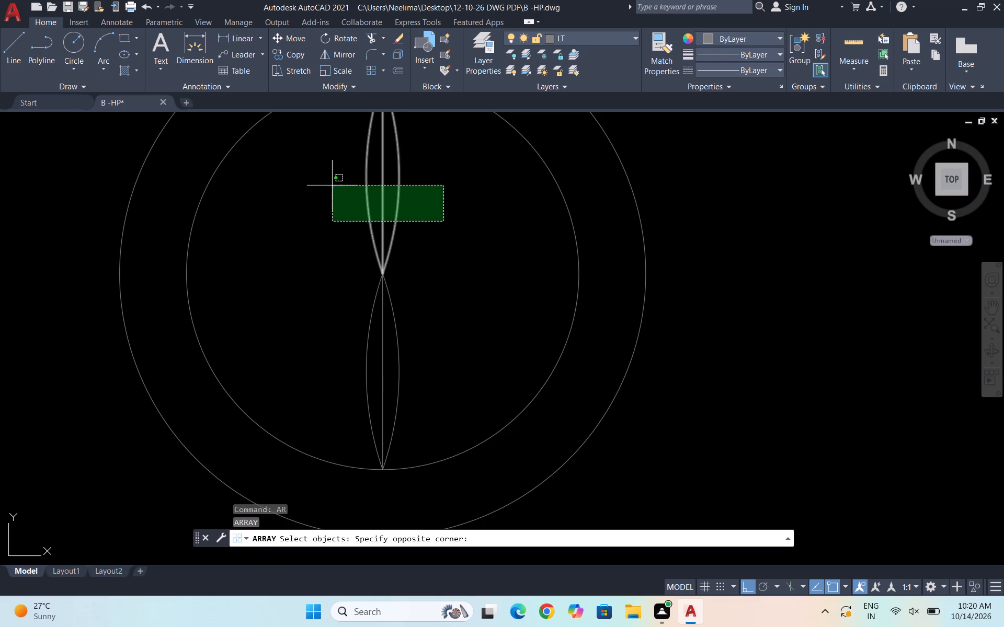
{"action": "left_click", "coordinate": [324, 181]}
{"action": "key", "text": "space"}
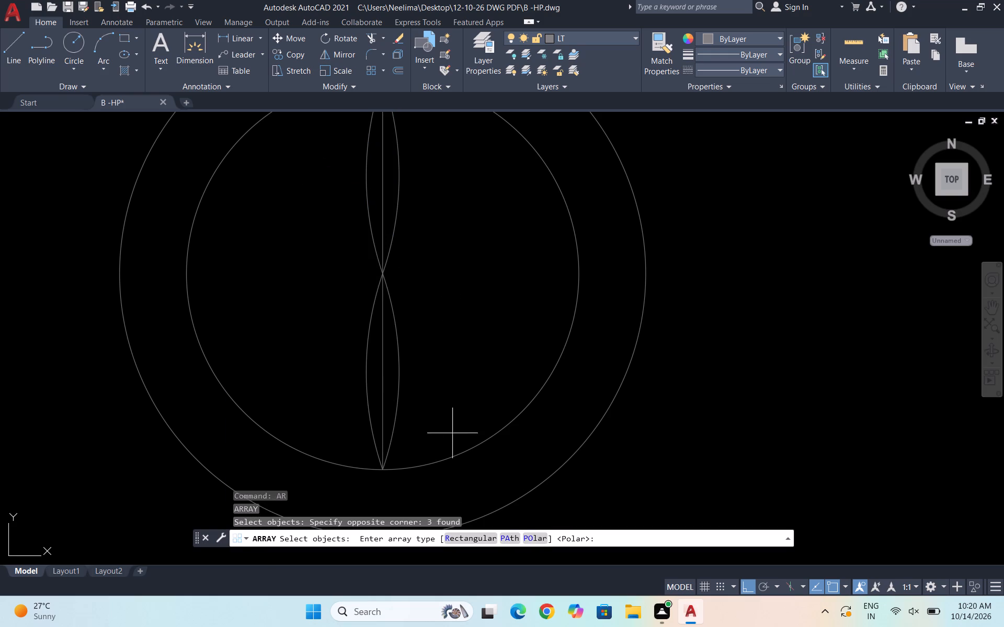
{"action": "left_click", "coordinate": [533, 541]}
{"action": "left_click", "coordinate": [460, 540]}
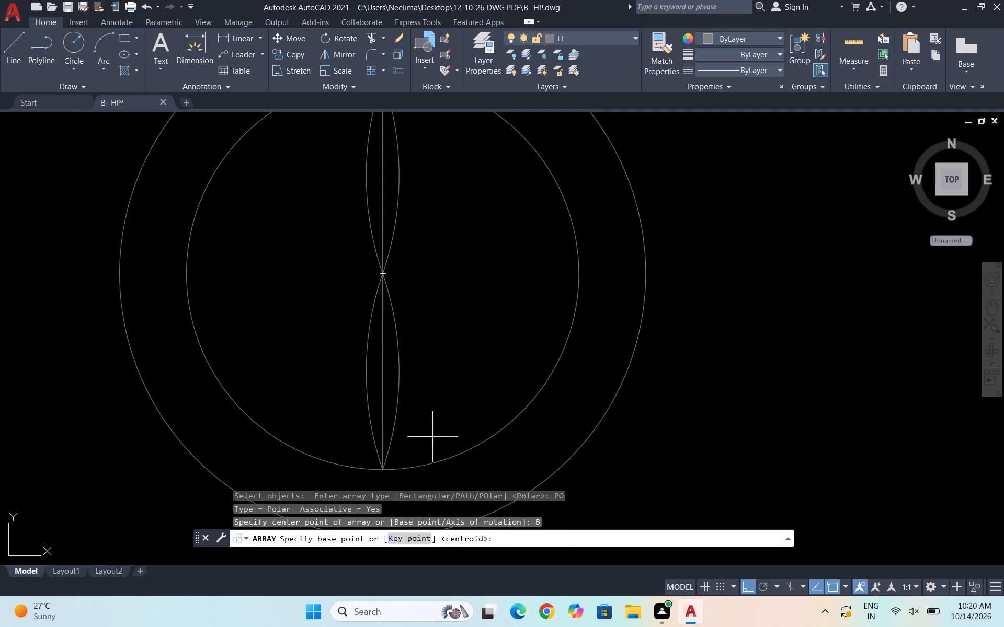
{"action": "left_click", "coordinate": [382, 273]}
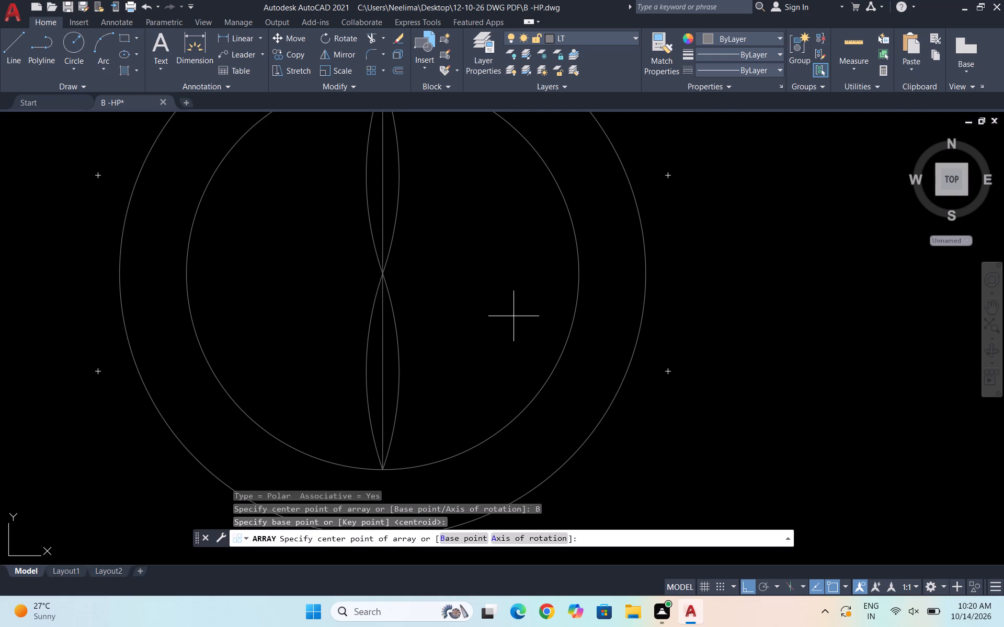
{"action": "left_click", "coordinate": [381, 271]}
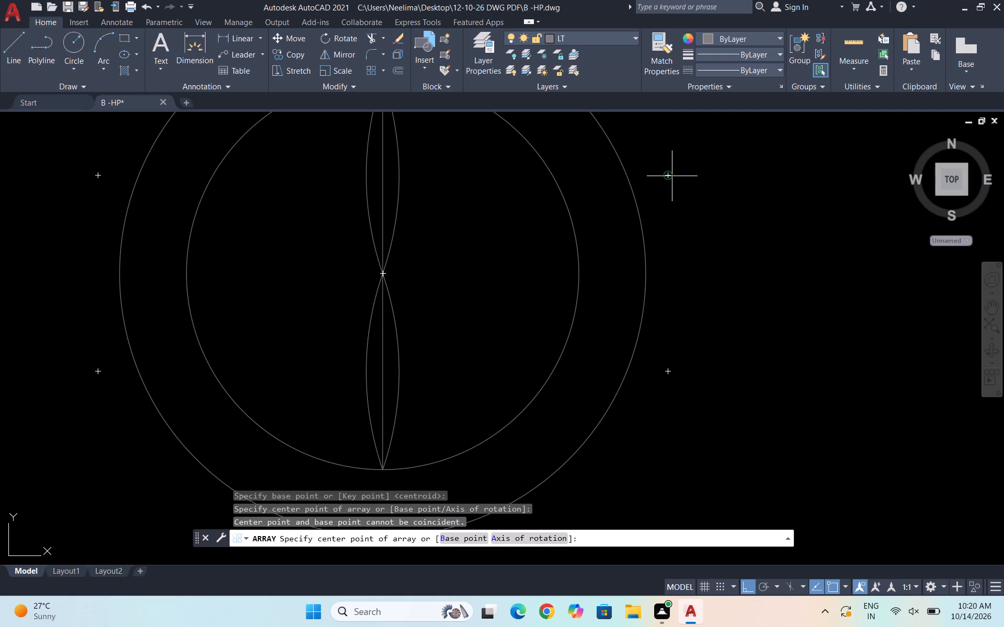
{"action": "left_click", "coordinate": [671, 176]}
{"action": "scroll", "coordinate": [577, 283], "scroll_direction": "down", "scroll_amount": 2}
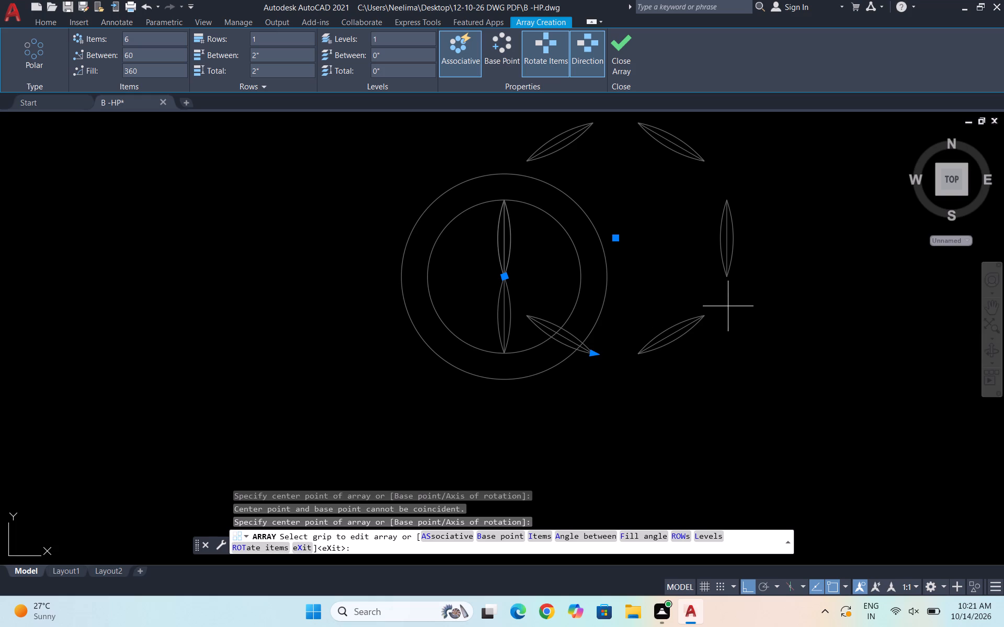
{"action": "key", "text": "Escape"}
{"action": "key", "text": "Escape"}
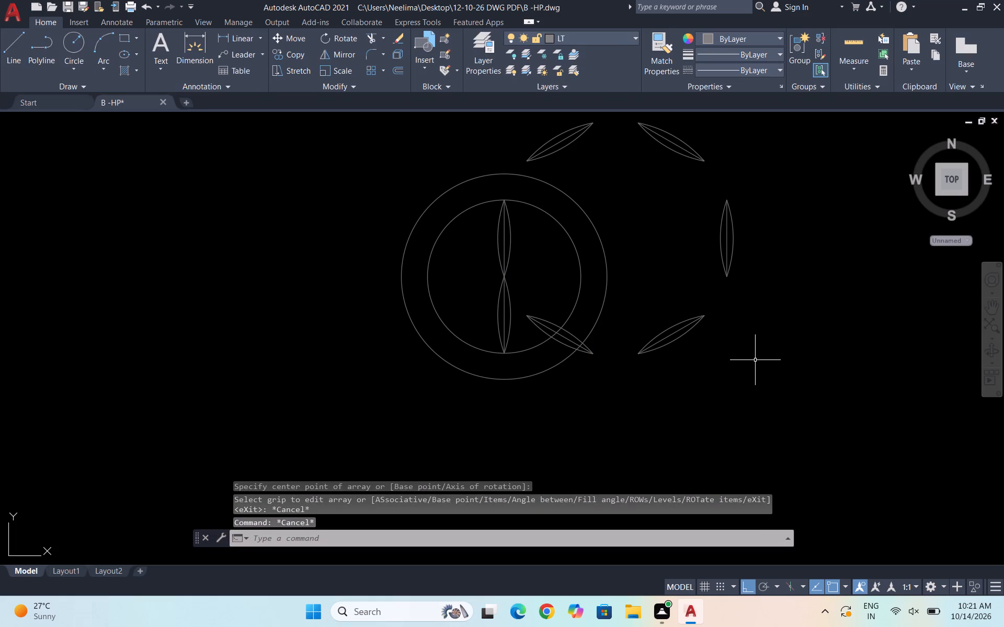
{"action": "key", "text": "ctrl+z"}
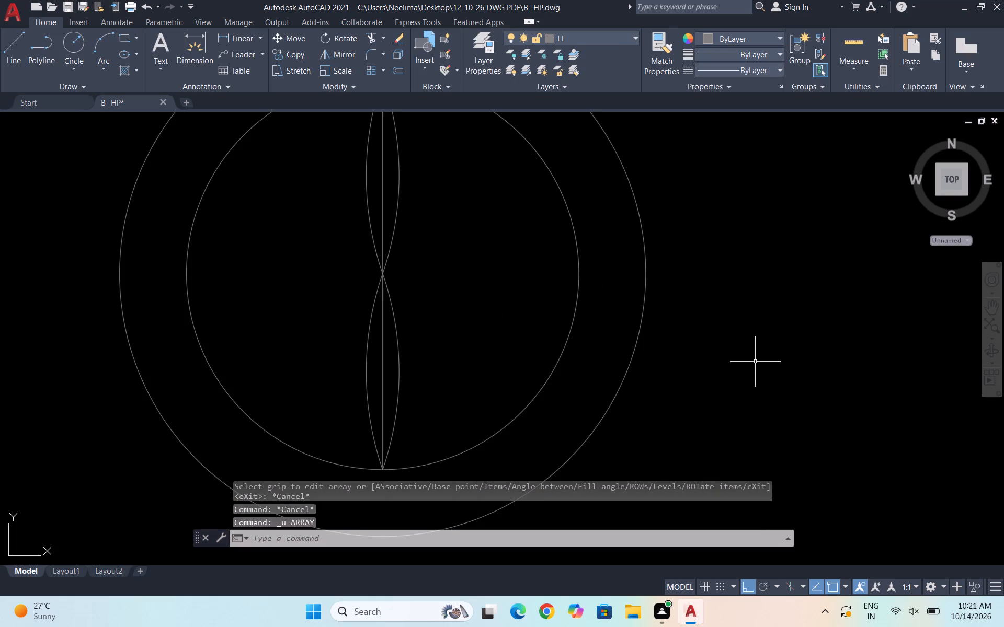
Polar-array the upper petal and its centre line around the common centre of the two circles.
{"action": "type", "text": "AR"}
{"action": "key", "text": "Return"}
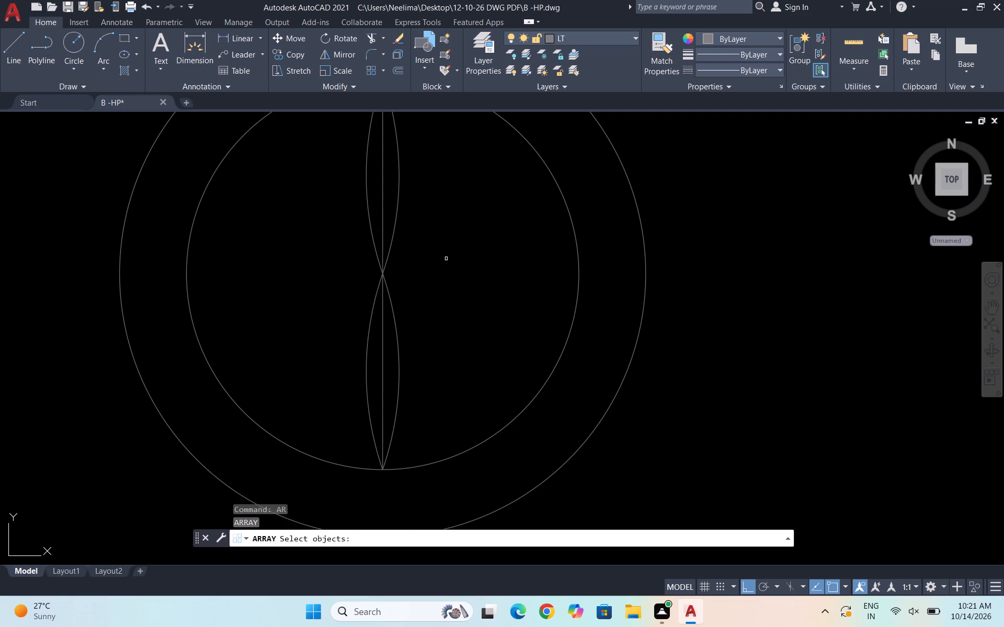
{"action": "left_click_drag", "start_coordinate": [449, 261], "coordinate": [443, 257]}
{"action": "left_click", "coordinate": [313, 177]}
{"action": "key", "text": "space"}
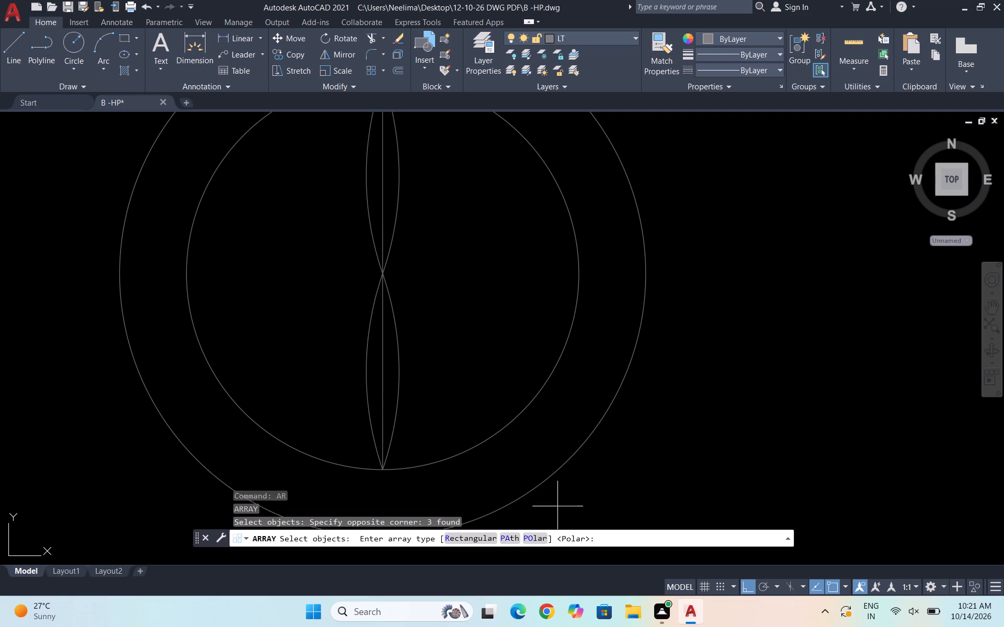
{"action": "left_click", "coordinate": [534, 533]}
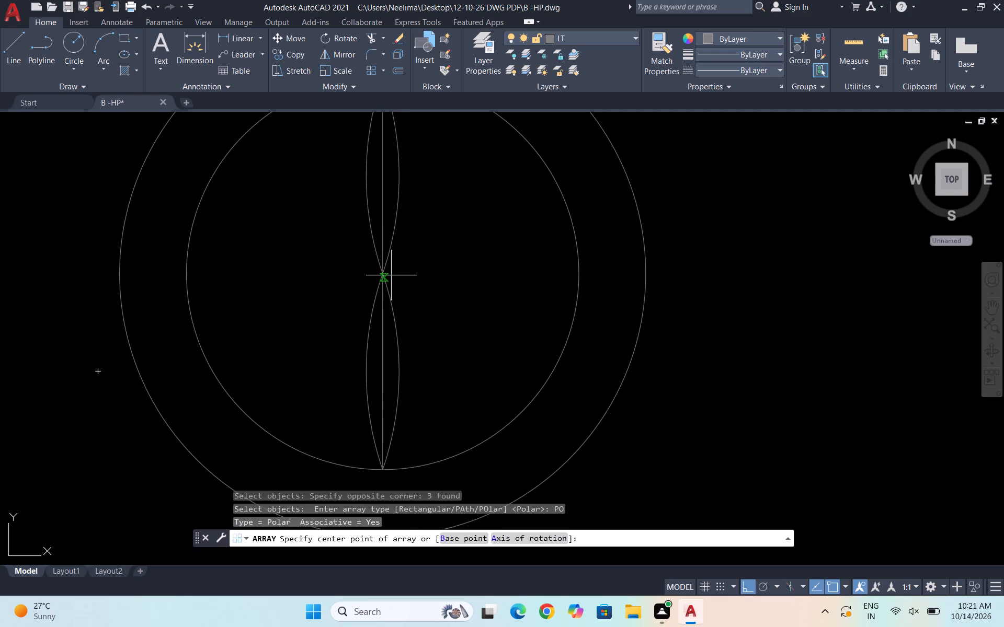
{"action": "left_click", "coordinate": [383, 273]}
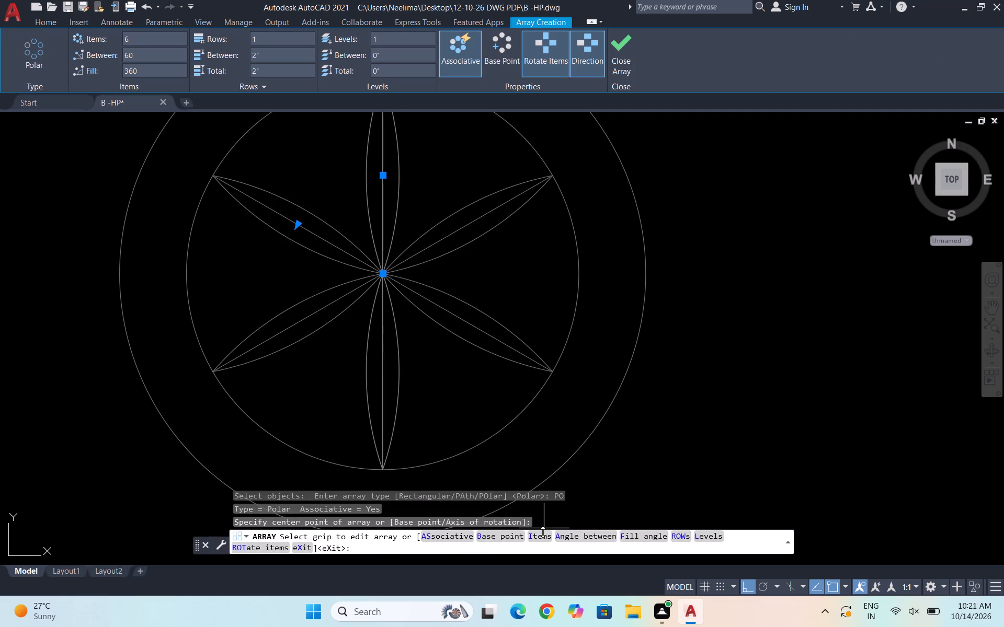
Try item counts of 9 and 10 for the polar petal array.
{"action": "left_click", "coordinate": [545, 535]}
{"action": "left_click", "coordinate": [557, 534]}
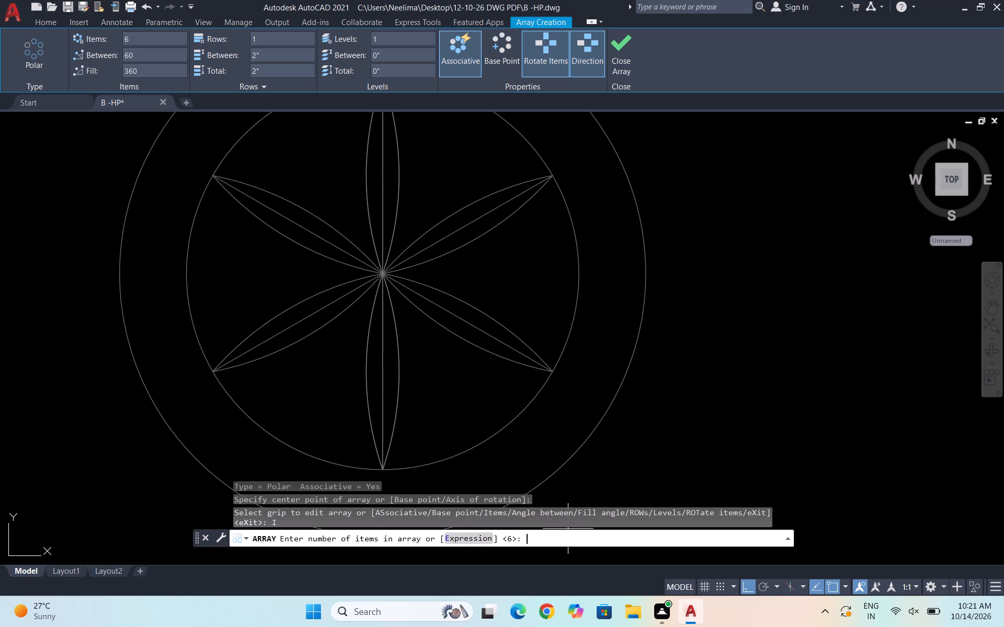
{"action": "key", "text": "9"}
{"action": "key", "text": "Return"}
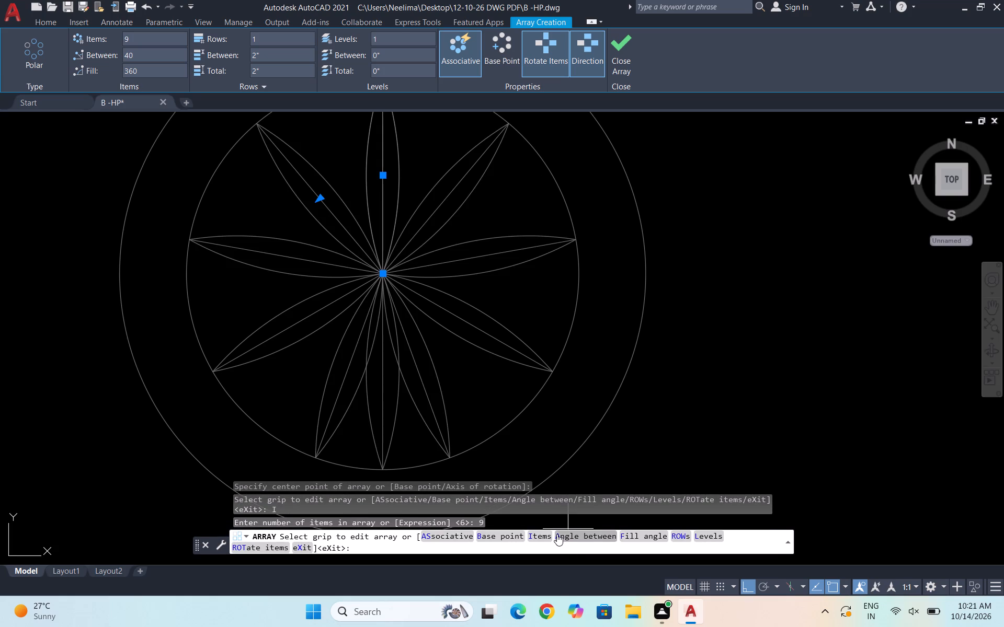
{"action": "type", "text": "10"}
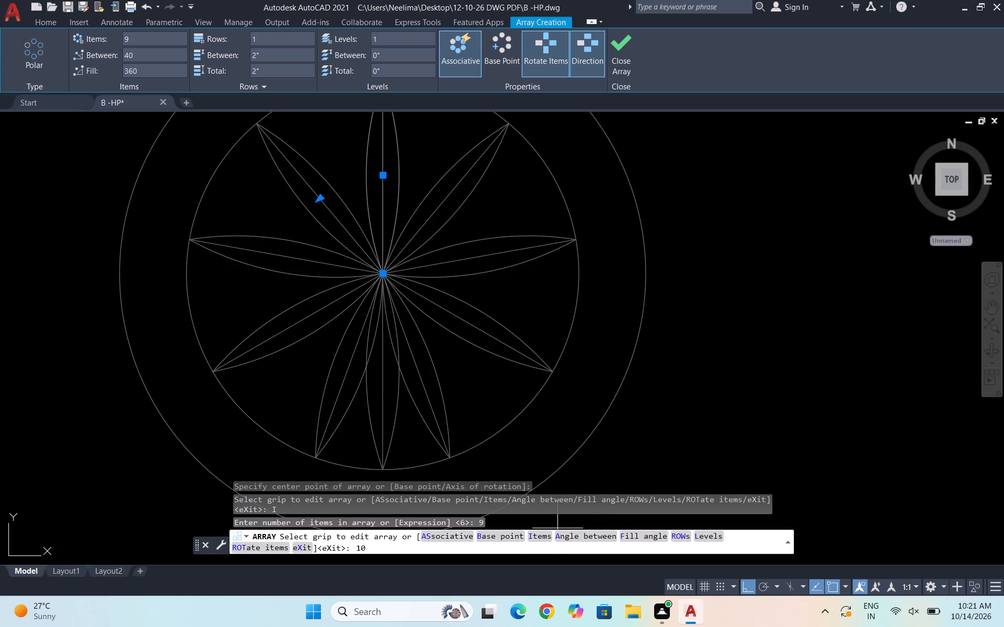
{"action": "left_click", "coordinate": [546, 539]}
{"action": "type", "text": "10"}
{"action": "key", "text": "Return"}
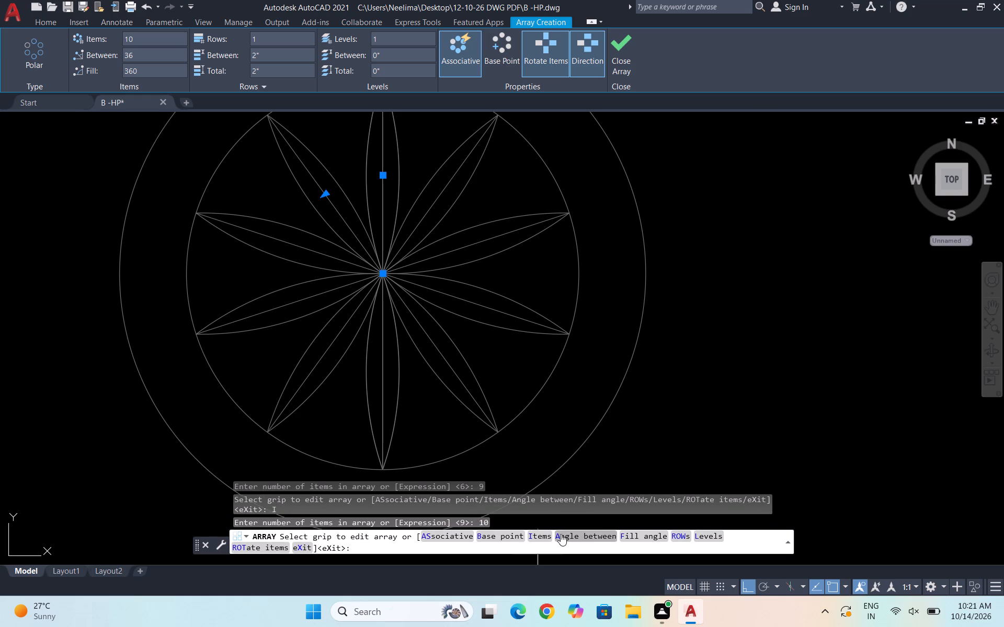
Set the petal array to 15 items and finish the array.
{"action": "left_click", "coordinate": [545, 537]}
{"action": "type", "text": "15"}
{"action": "key", "text": "Return"}
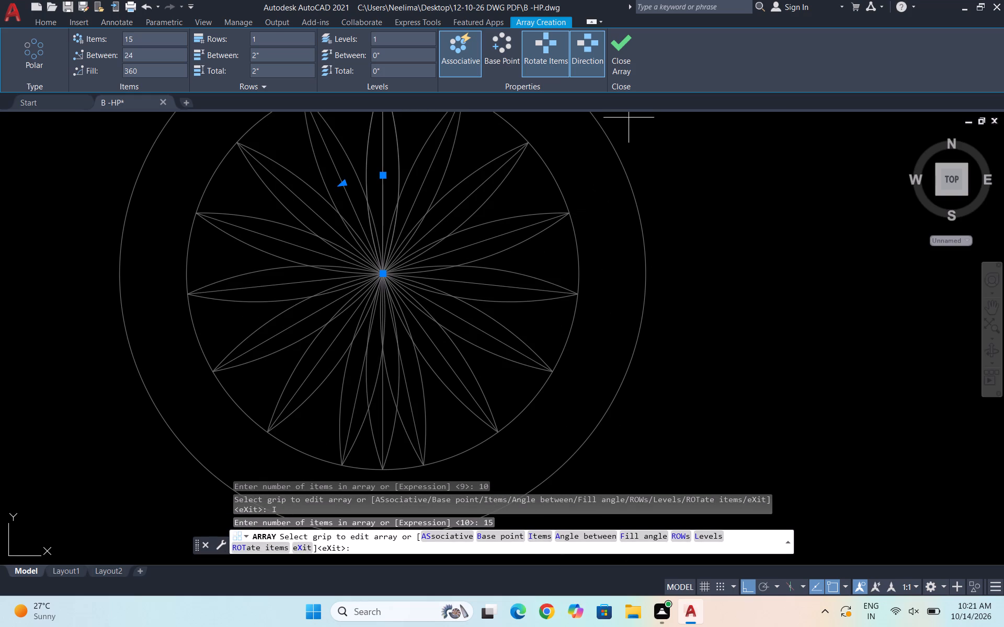
{"action": "left_click", "coordinate": [623, 53]}
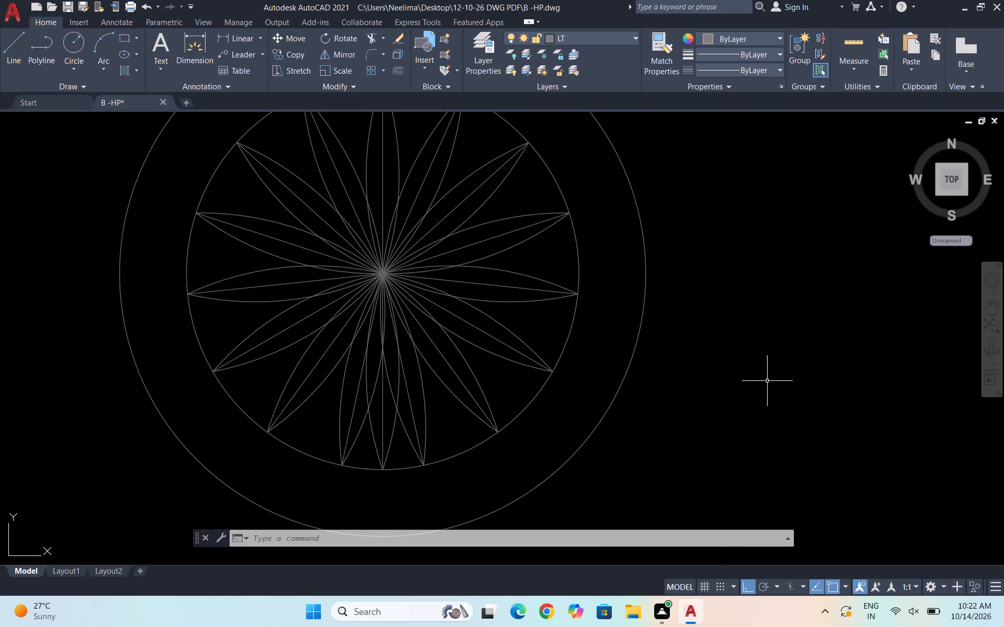
Copy the petals and inner circle from their centre, with Ortho on, to a spot about 5" left of the central motif.
{"action": "scroll", "coordinate": [620, 253], "scroll_direction": "down", "scroll_amount": 1}
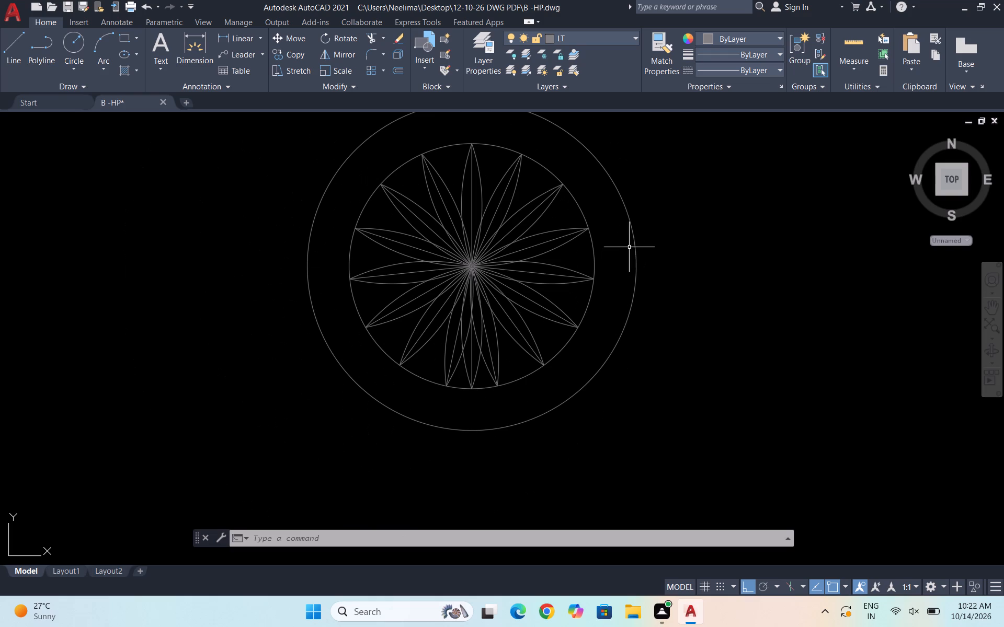
{"action": "scroll", "coordinate": [617, 278], "scroll_direction": "down", "scroll_amount": 3}
{"action": "key", "text": "Escape"}
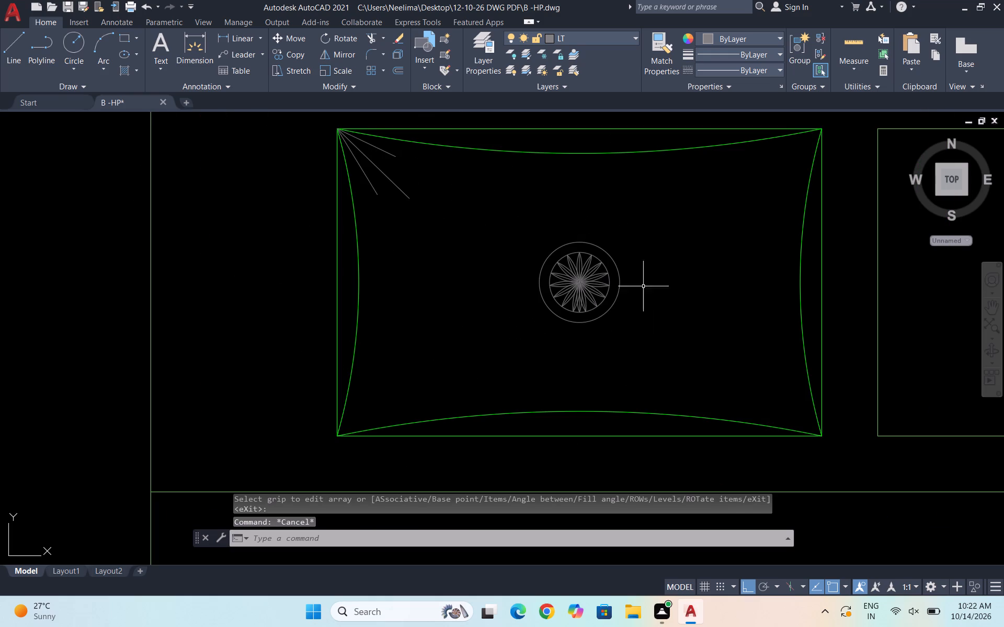
{"action": "scroll", "coordinate": [589, 258], "scroll_direction": "up", "scroll_amount": 1}
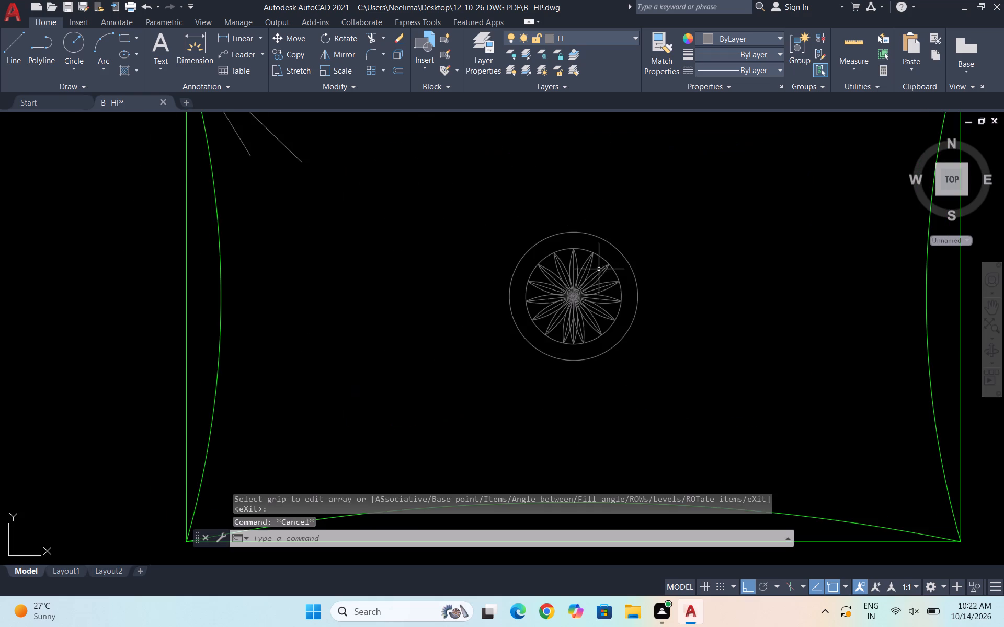
{"action": "scroll", "coordinate": [598, 305], "scroll_direction": "up", "scroll_amount": 2}
{"action": "left_click", "coordinate": [639, 384]}
{"action": "left_click", "coordinate": [509, 277]}
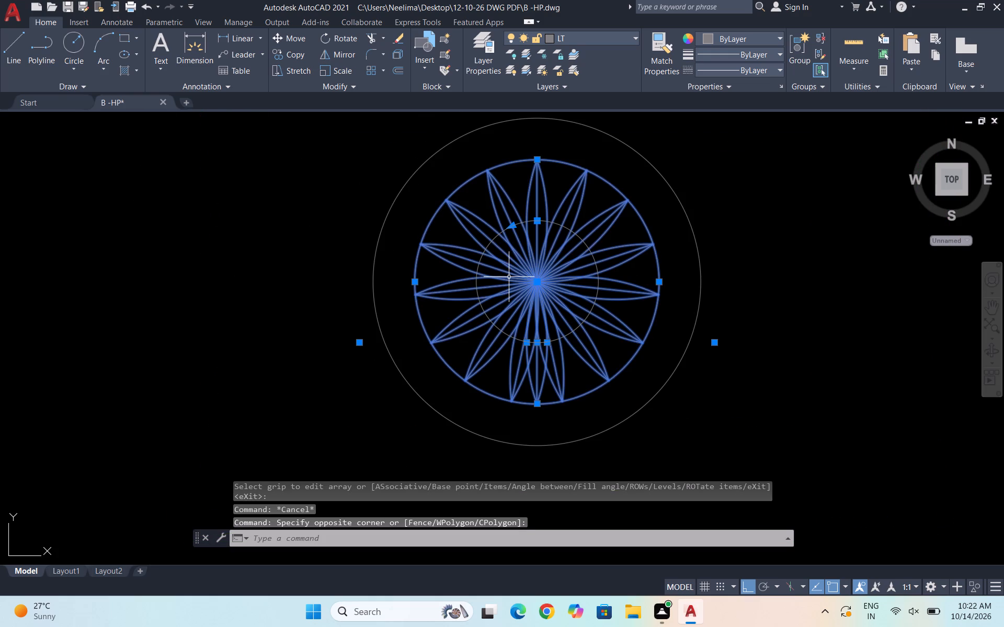
{"action": "type", "text": "CO"}
{"action": "key", "text": "Return"}
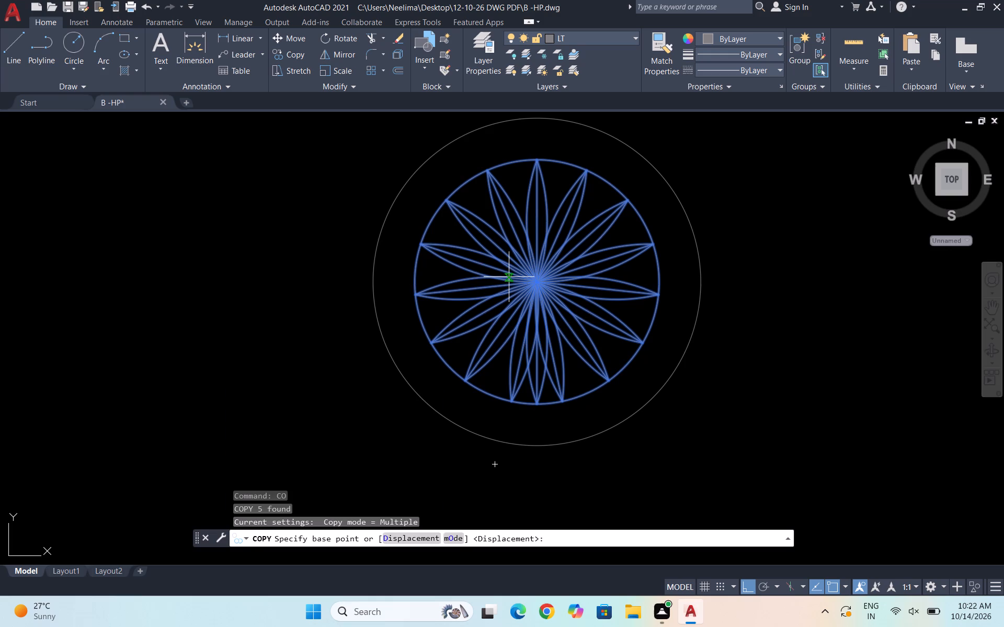
{"action": "left_click", "coordinate": [537, 283]}
{"action": "scroll", "coordinate": [523, 294], "scroll_direction": "down", "scroll_amount": 3}
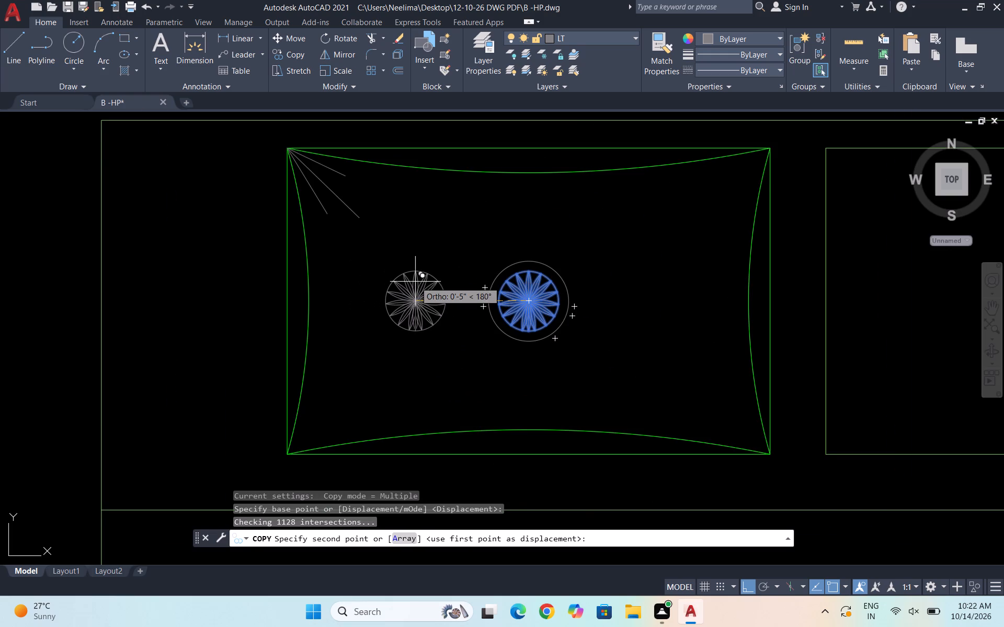
{"action": "left_click", "coordinate": [414, 275]}
{"action": "key", "text": "Escape"}
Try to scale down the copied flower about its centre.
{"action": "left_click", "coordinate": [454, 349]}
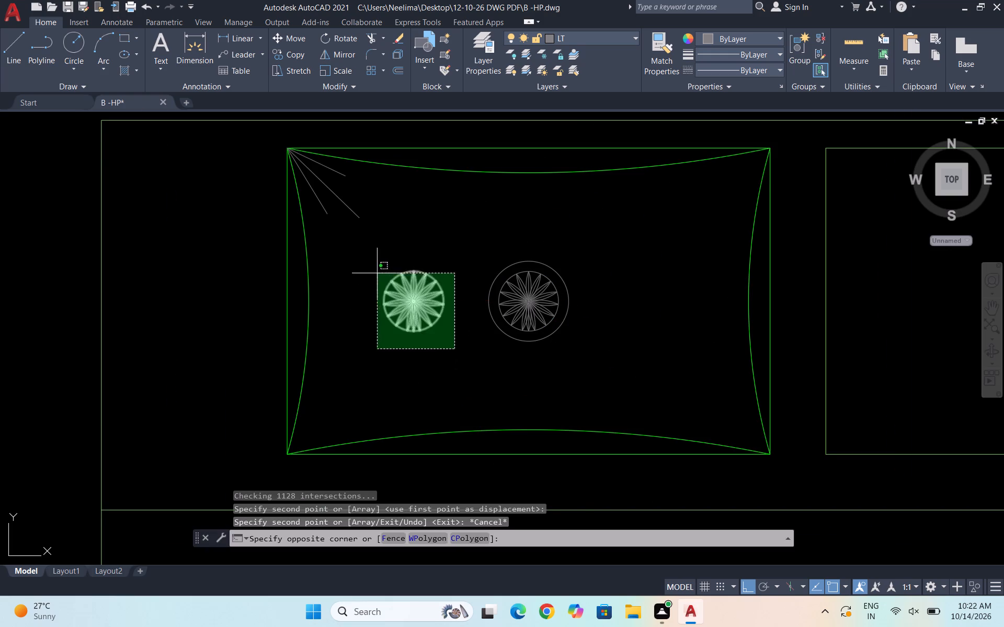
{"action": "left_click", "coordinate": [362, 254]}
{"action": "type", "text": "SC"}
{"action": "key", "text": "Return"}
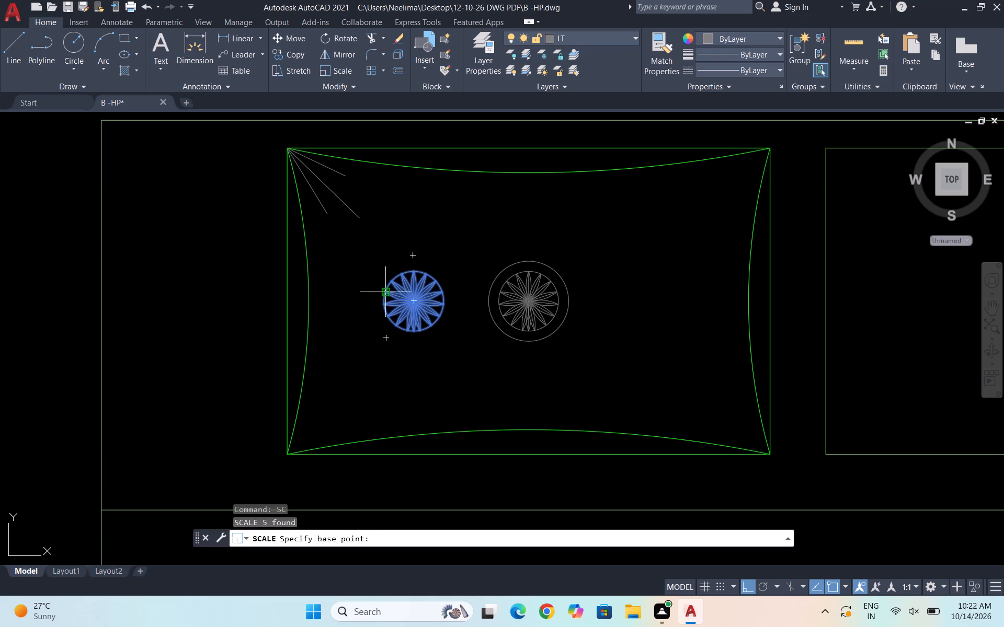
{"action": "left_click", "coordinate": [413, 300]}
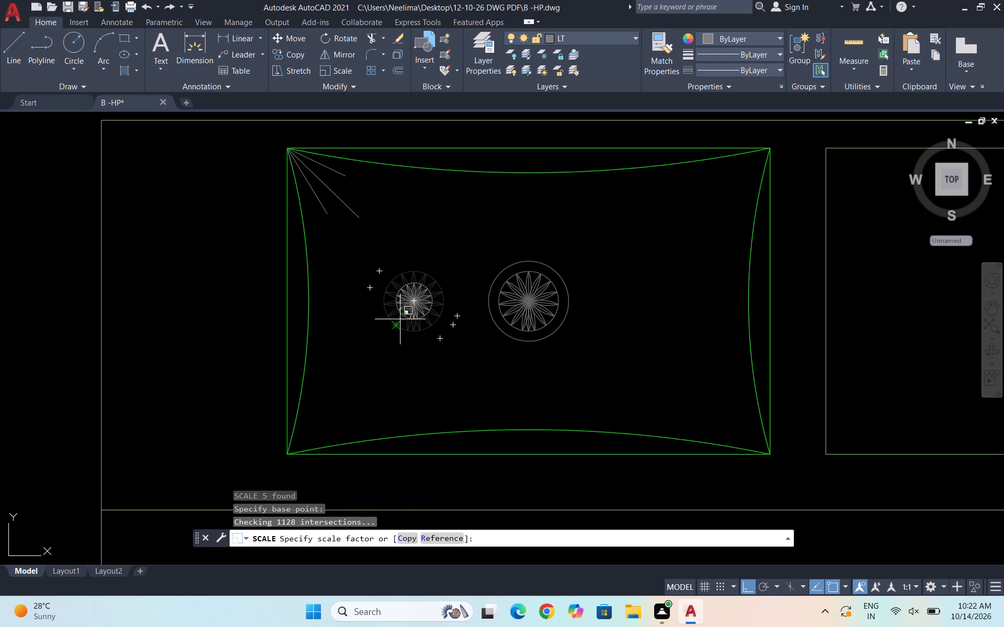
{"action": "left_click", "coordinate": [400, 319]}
Scale the copied flower about its centre down to roughly half its size.
{"action": "left_click", "coordinate": [449, 344]}
{"action": "left_click", "coordinate": [357, 256]}
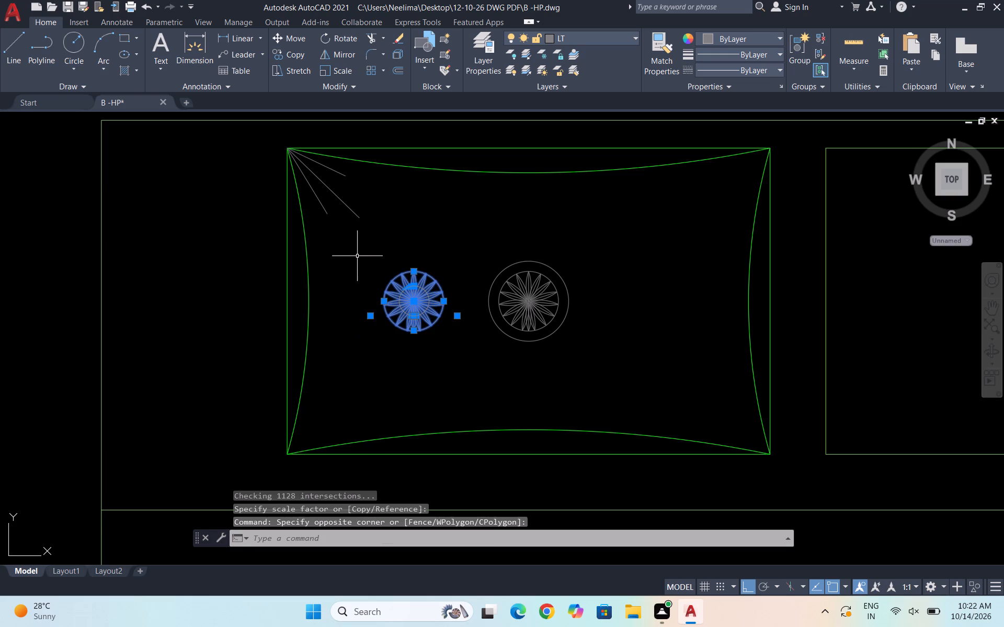
{"action": "type", "text": "SC"}
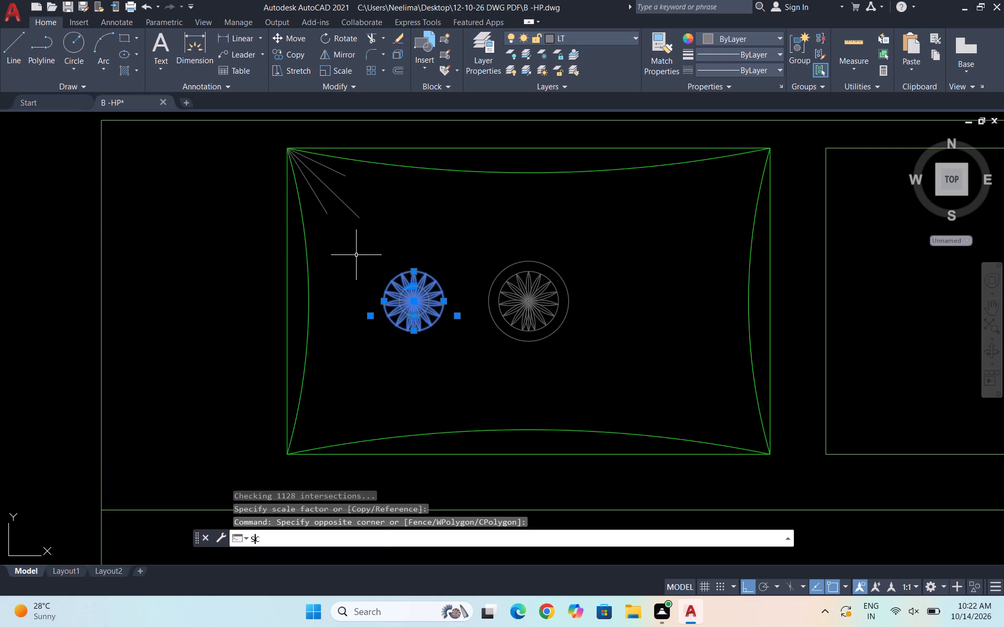
{"action": "key", "text": "Return"}
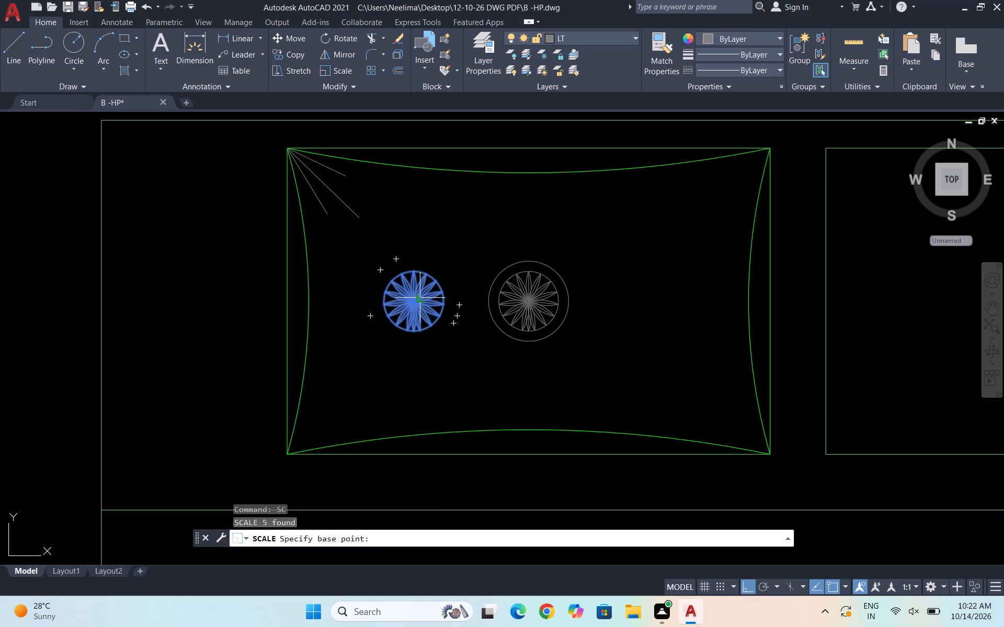
{"action": "left_click", "coordinate": [410, 301]}
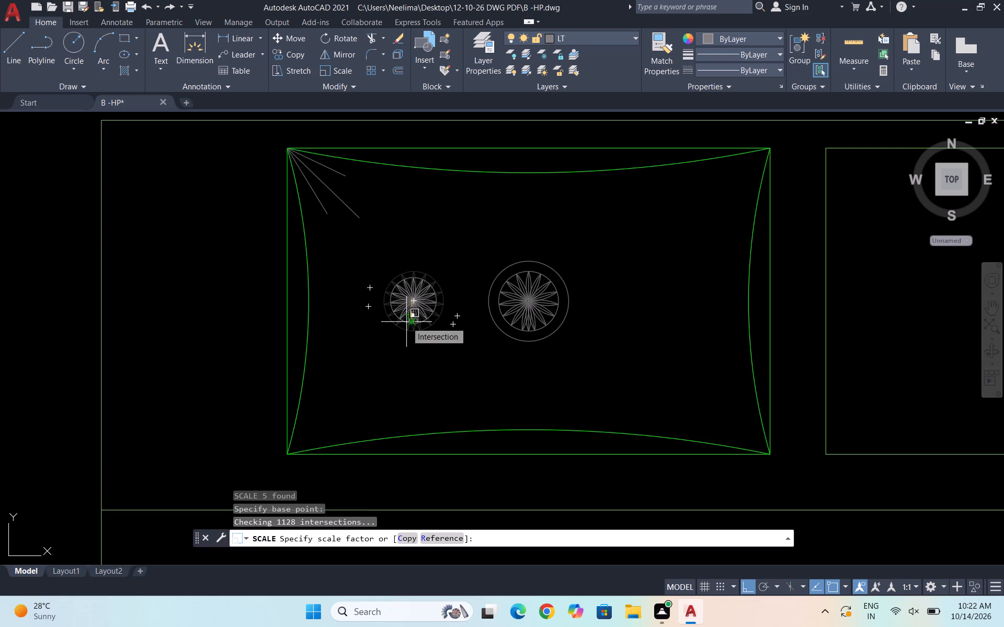
{"action": "left_click", "coordinate": [406, 318]}
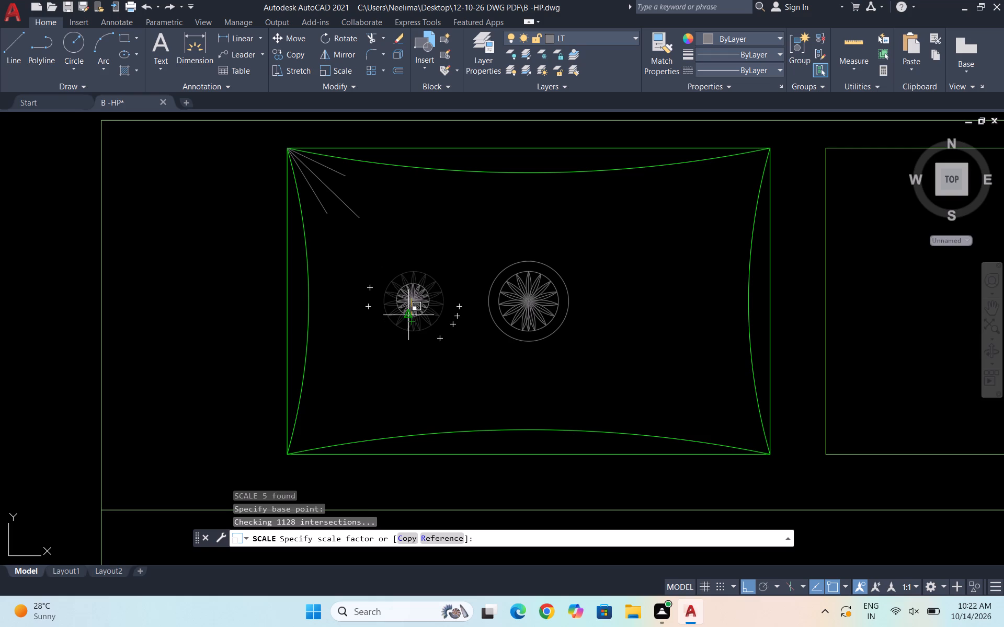
Copy the reduced flower from its centre, with Ortho off, to the free end of the middle corner fan line.
{"action": "left_click", "coordinate": [458, 338]}
{"action": "left_click", "coordinate": [380, 261]}
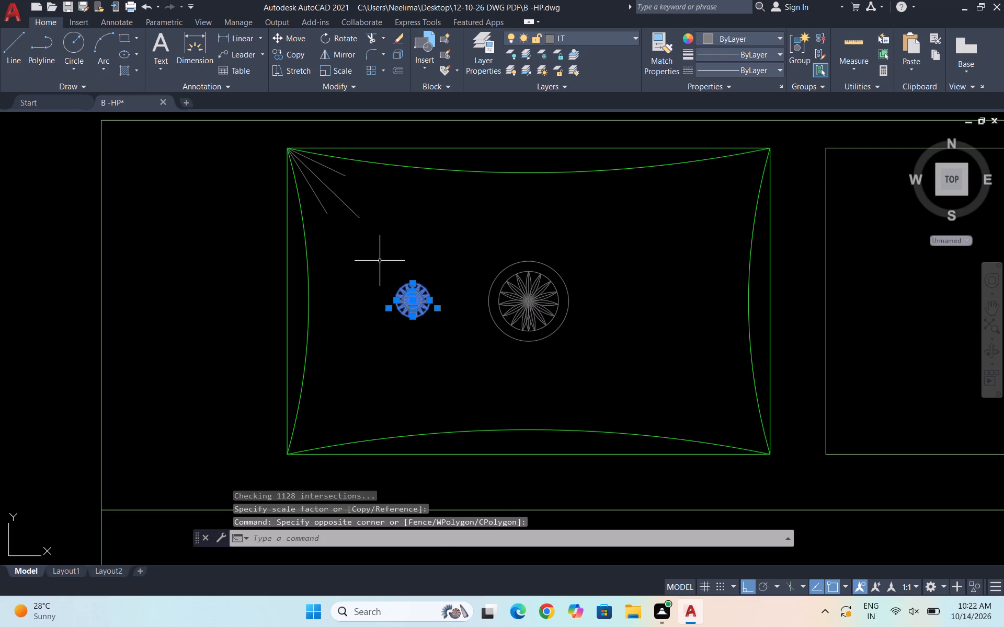
{"action": "scroll", "coordinate": [373, 260], "scroll_direction": "up", "scroll_amount": 1}
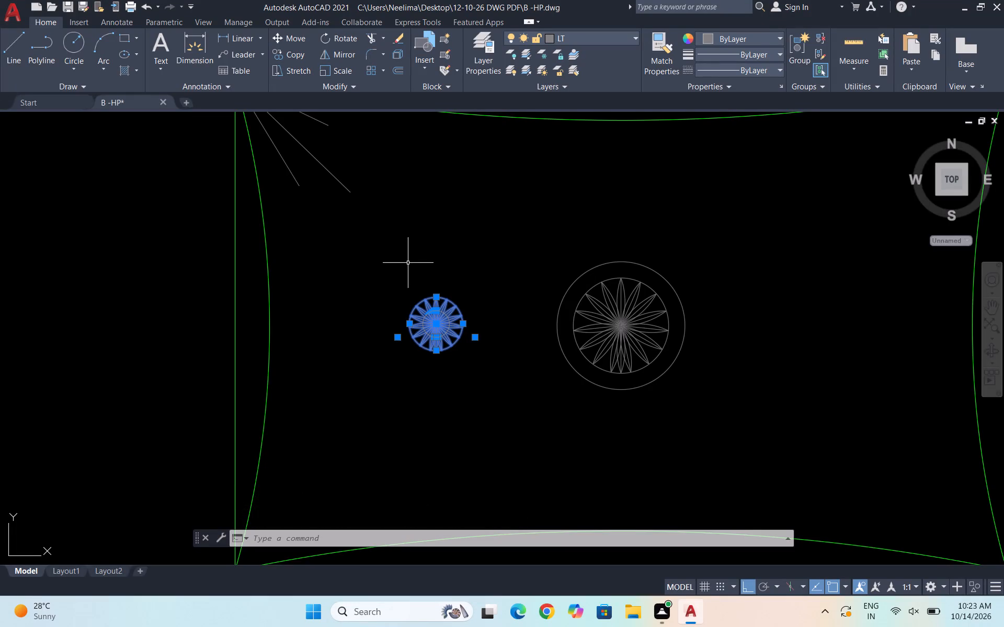
{"action": "type", "text": "CO"}
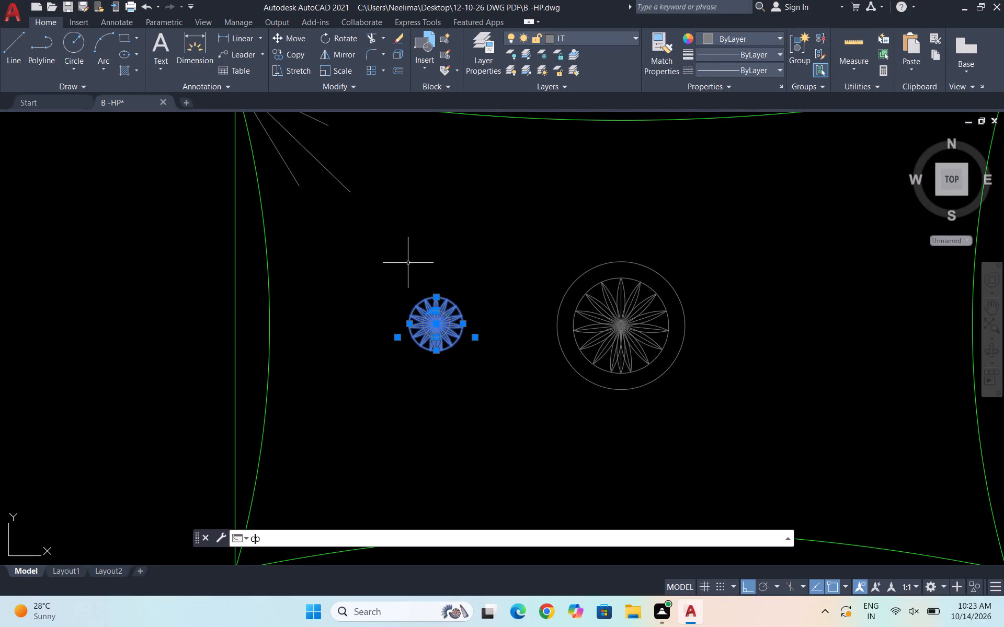
{"action": "key", "text": "Return"}
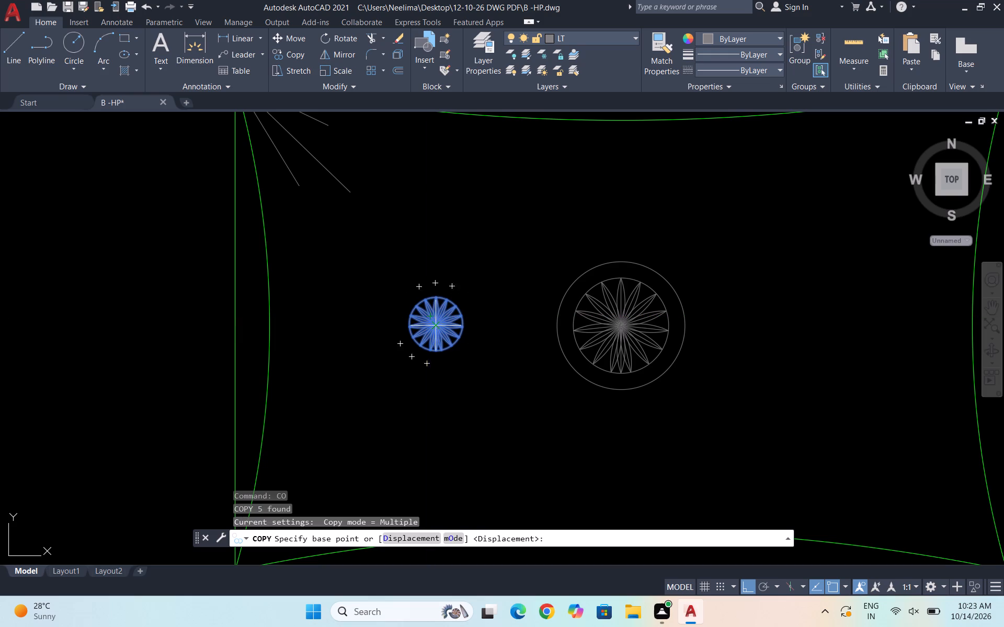
{"action": "left_click", "coordinate": [435, 326]}
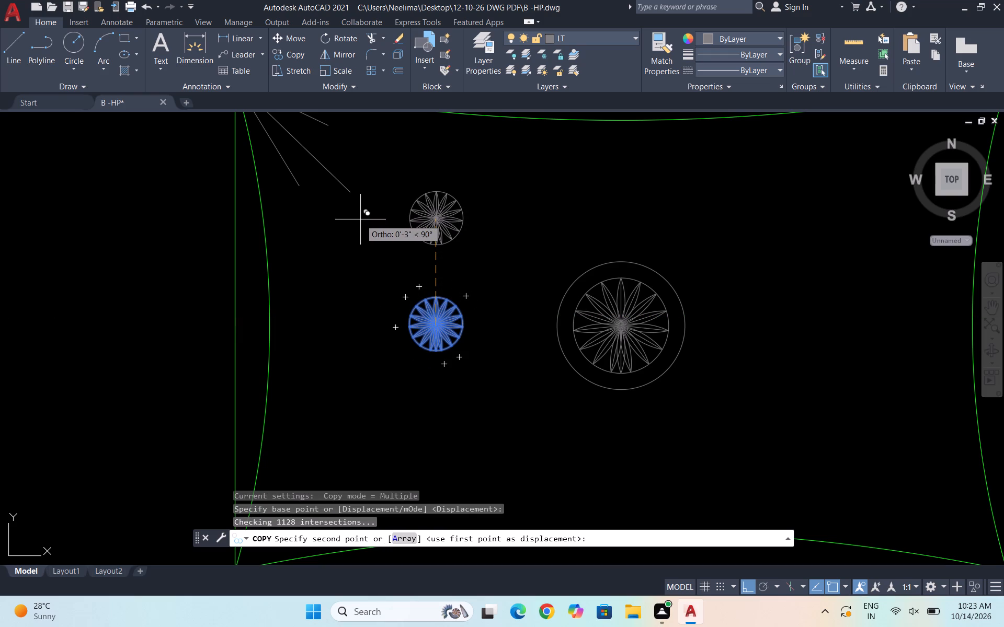
{"action": "key", "text": "F8"}
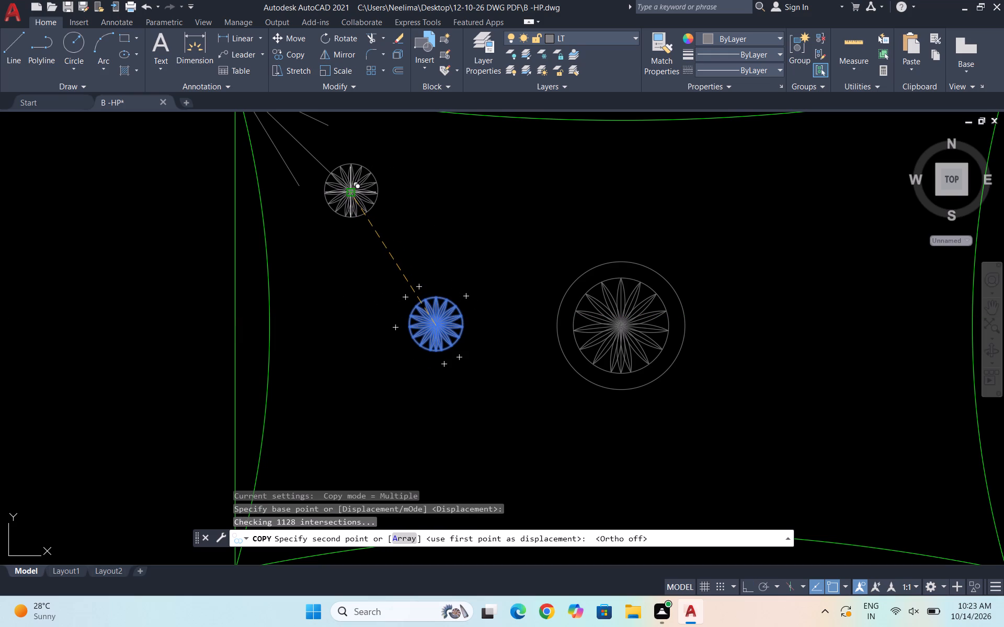
{"action": "left_click", "coordinate": [353, 194]}
{"action": "key", "text": "Escape"}
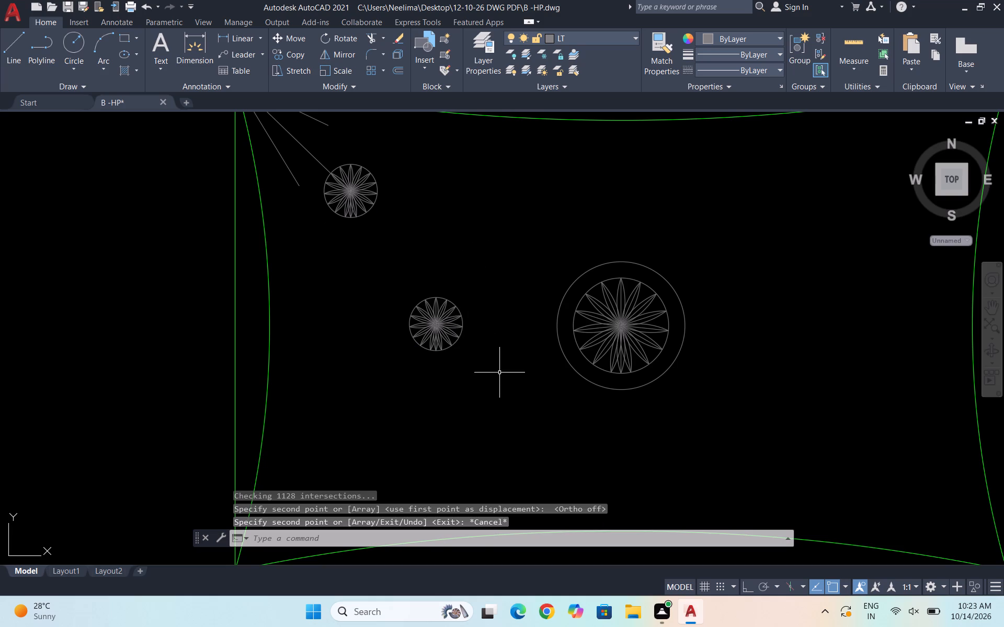
Scale the flower beside the central motif about its centre down to roughly half its size.
{"action": "left_click", "coordinate": [499, 373]}
{"action": "left_click", "coordinate": [341, 250]}
{"action": "type", "text": "SC"}
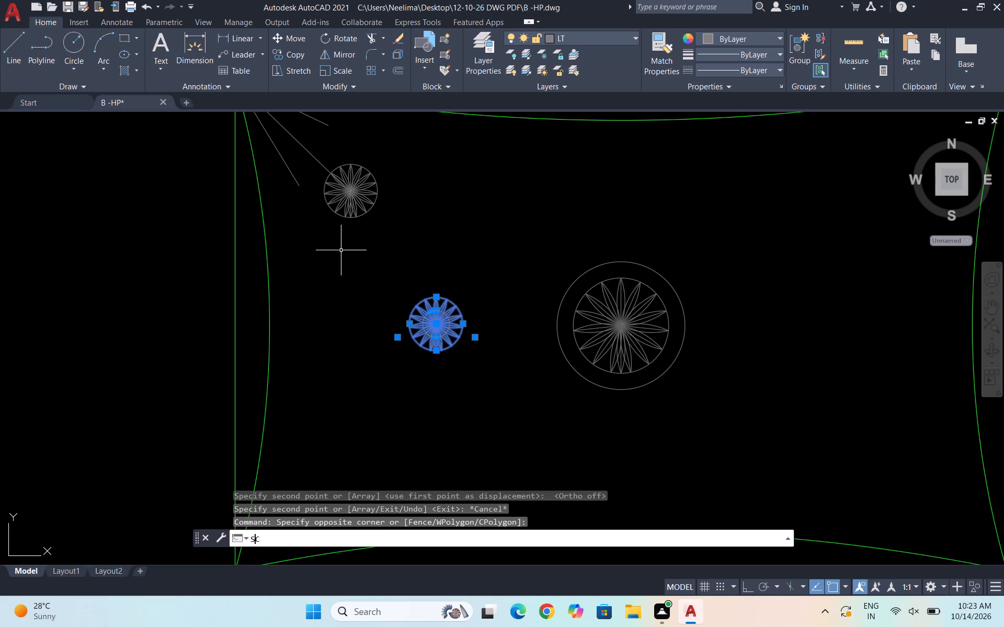
{"action": "key", "text": "Return"}
{"action": "left_click", "coordinate": [432, 326]}
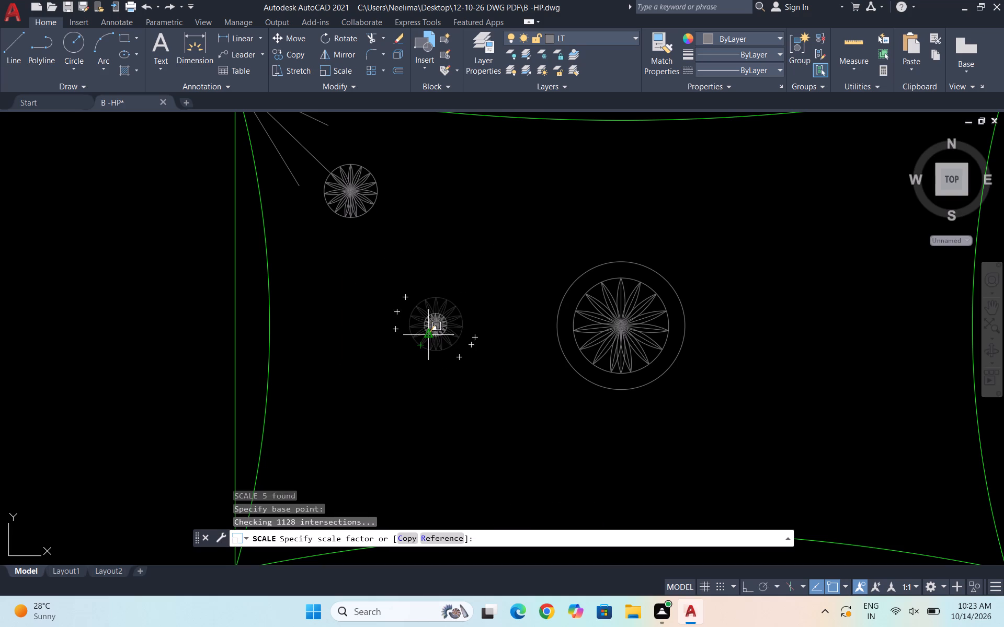
{"action": "left_click", "coordinate": [426, 339]}
Copy the smallest flower from its centre to the free ends of the two outer corner fan lines.
{"action": "left_click", "coordinate": [464, 352]}
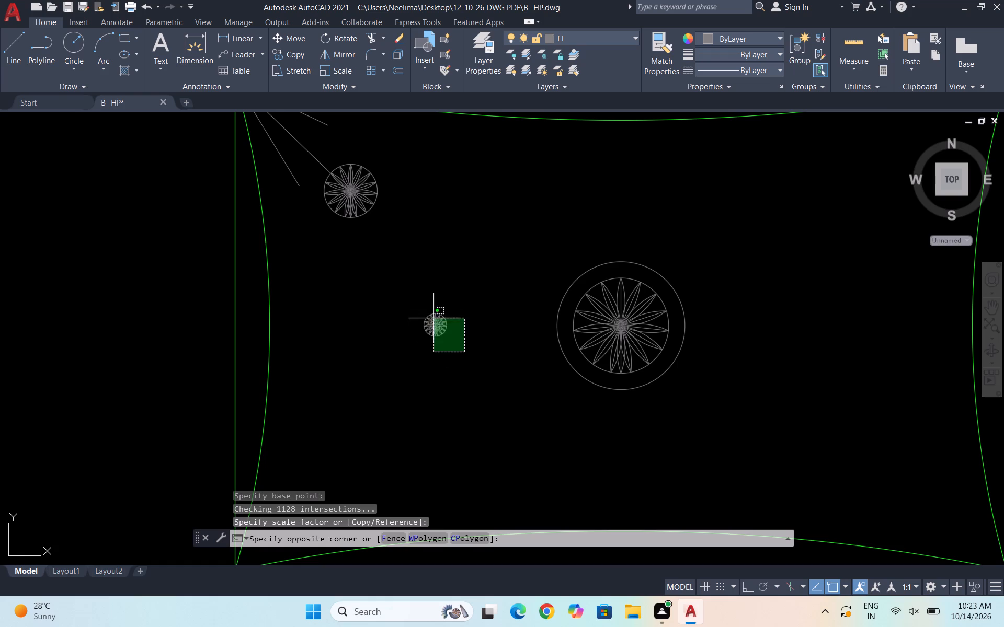
{"action": "left_click", "coordinate": [405, 304]}
{"action": "type", "text": "CO"}
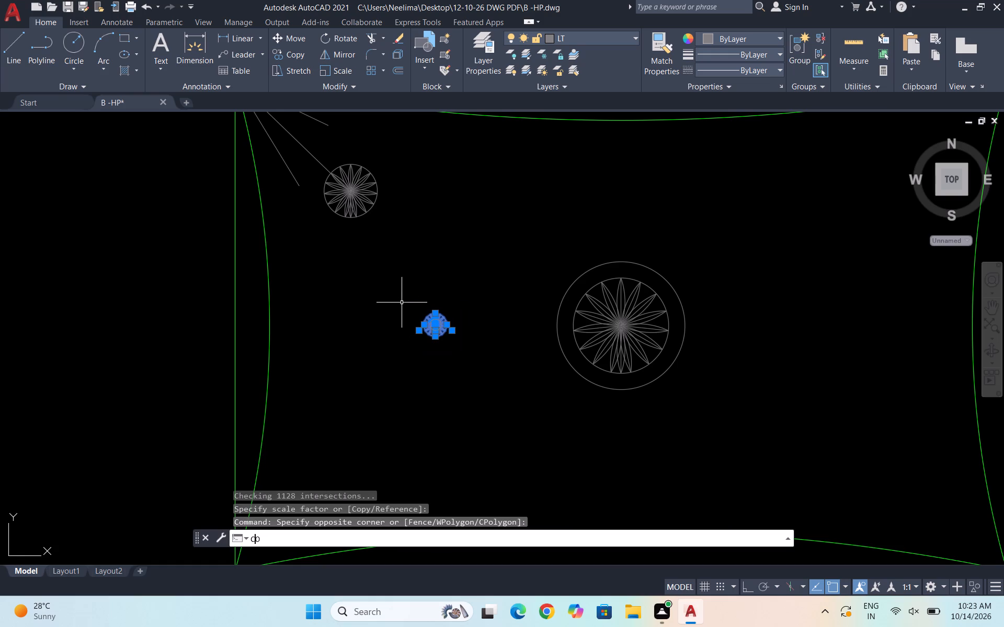
{"action": "key", "text": "Return"}
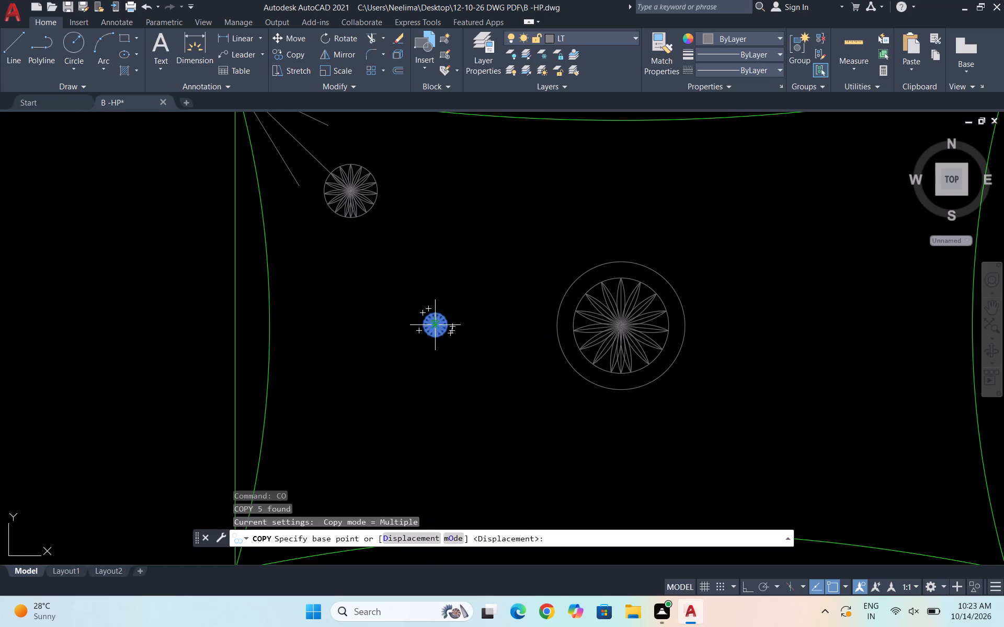
{"action": "left_click", "coordinate": [436, 325]}
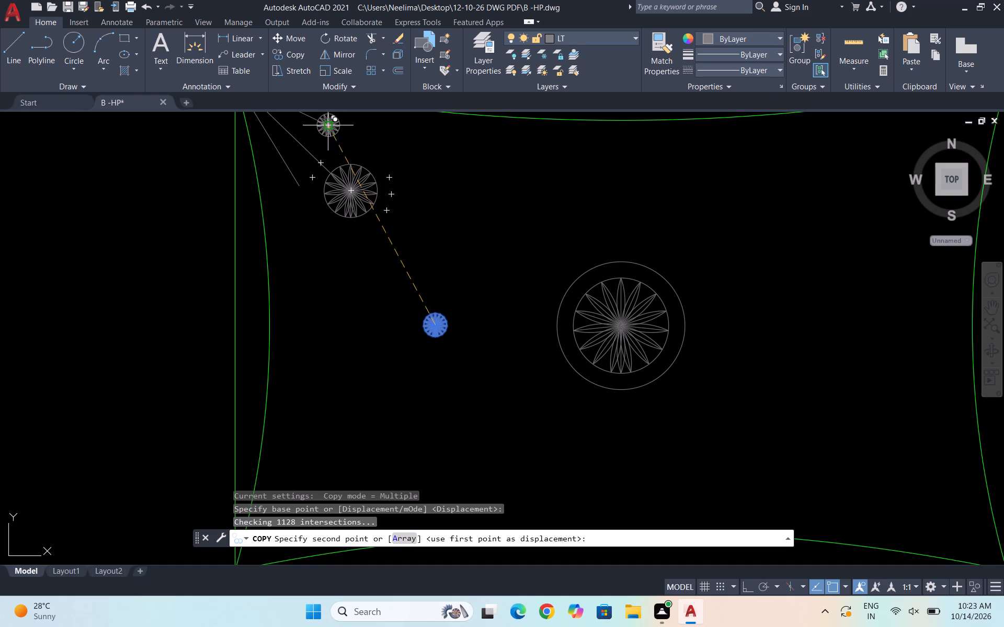
{"action": "left_click", "coordinate": [328, 125]}
{"action": "left_click", "coordinate": [298, 187]}
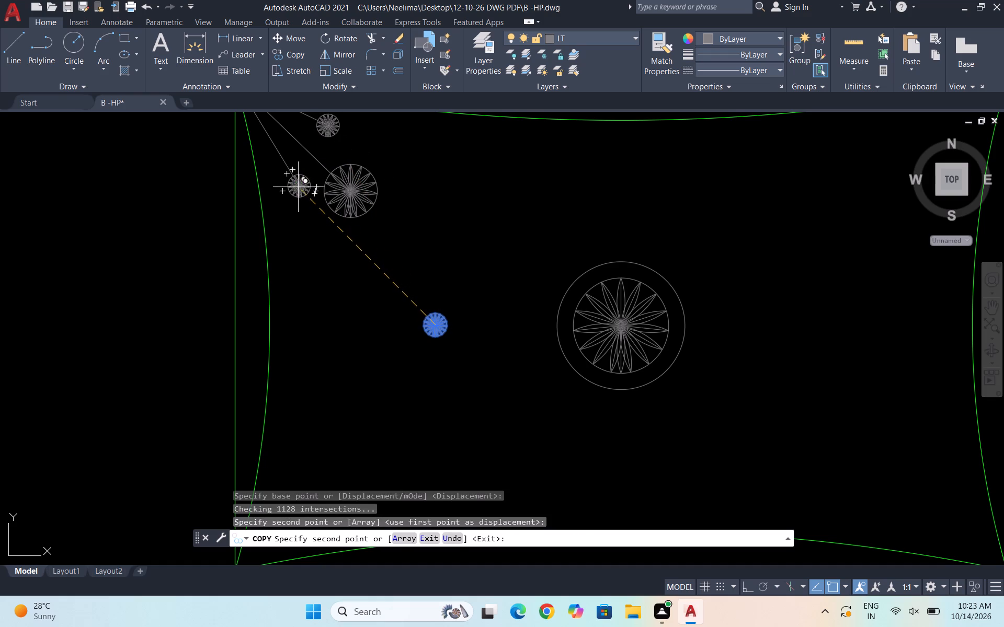
{"action": "key", "text": "Escape"}
Erase the leftover small source flower between the corner fan and the central motif.
{"action": "left_click", "coordinate": [491, 360]}
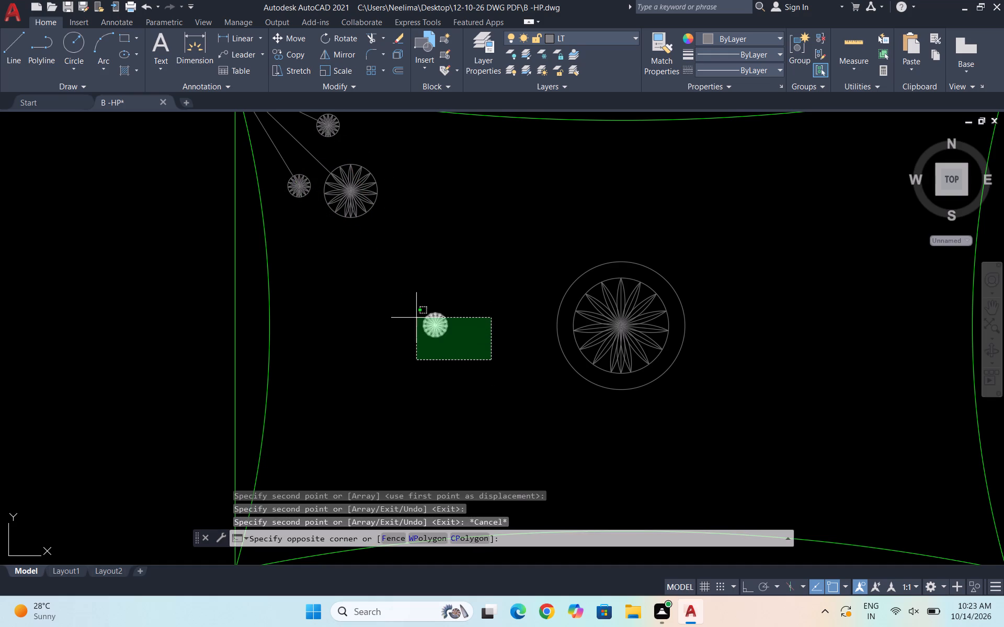
{"action": "left_click", "coordinate": [389, 286]}
{"action": "key", "text": "Delete"}
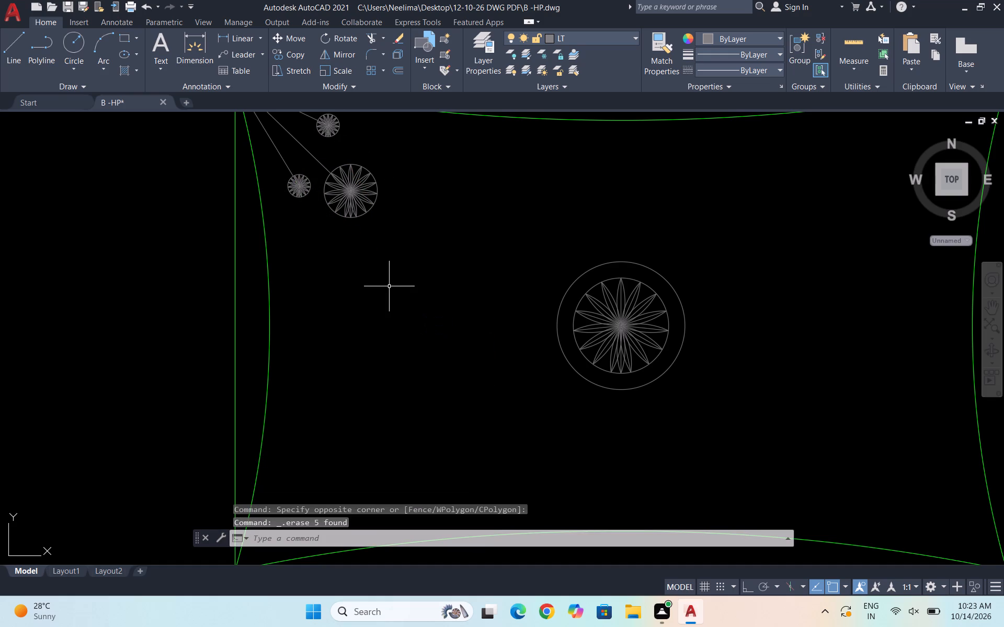
Mirror the upper-left fan lines with their three flowers across the frame's vertical centreline, keeping the originals.
{"action": "scroll", "coordinate": [392, 286], "scroll_direction": "down", "scroll_amount": 3}
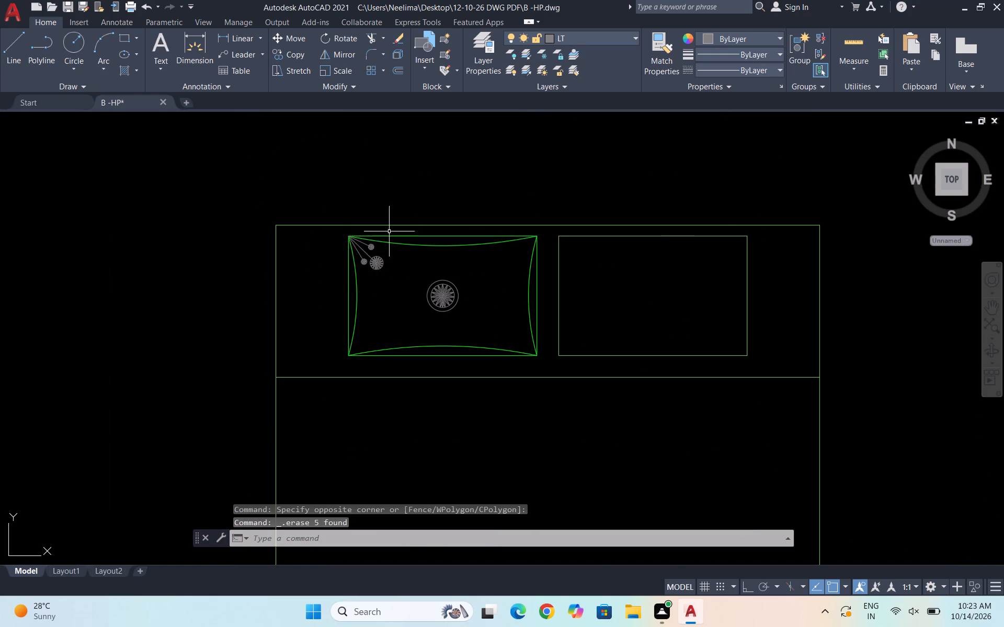
{"action": "scroll", "coordinate": [380, 247], "scroll_direction": "up", "scroll_amount": 4}
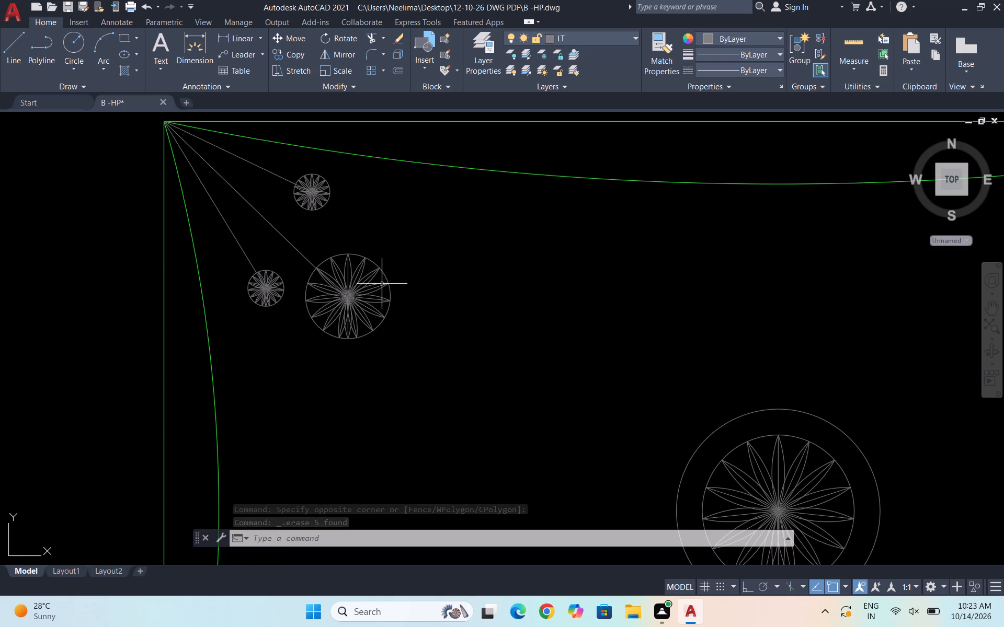
{"action": "left_click", "coordinate": [431, 382]}
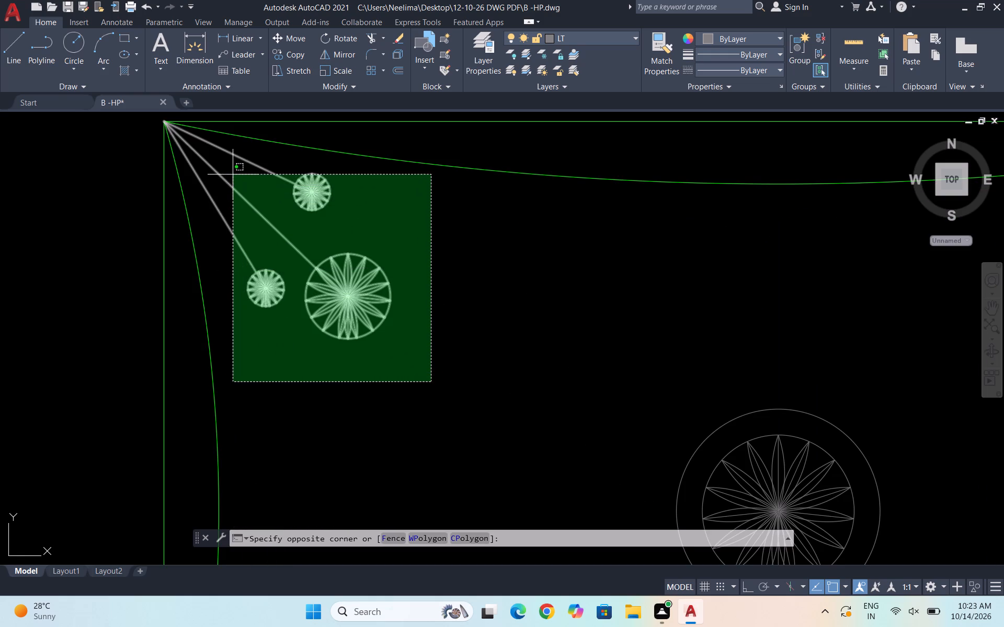
{"action": "left_click", "coordinate": [233, 175]}
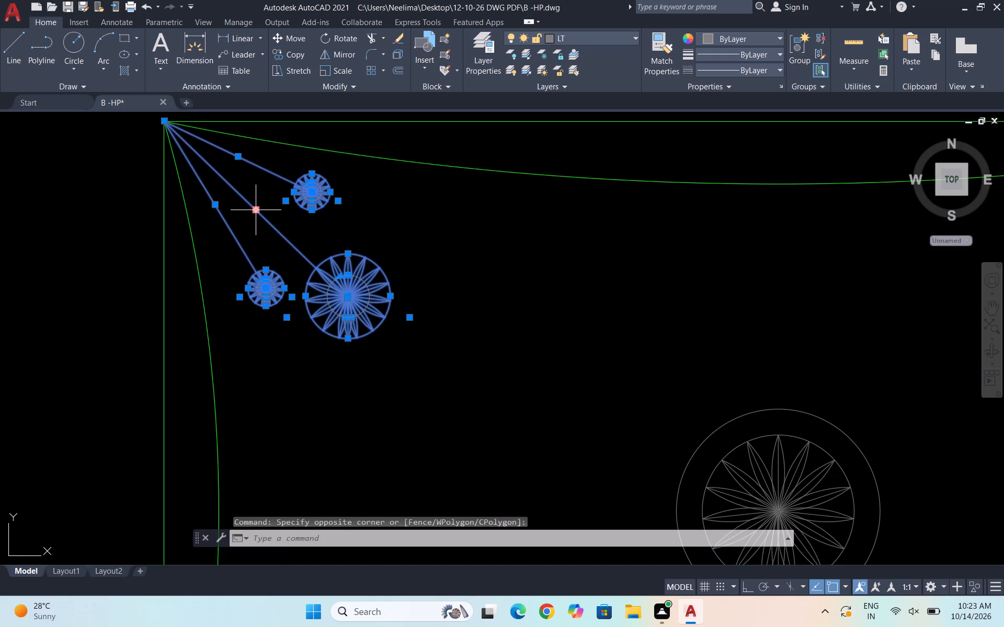
{"action": "type", "text": "MI"}
{"action": "key", "text": "Return"}
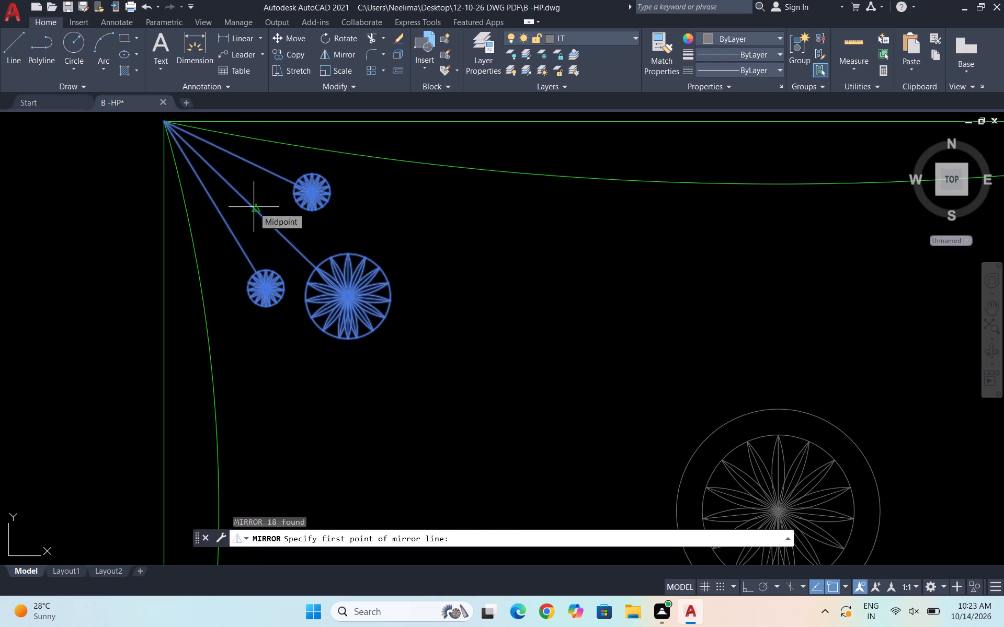
{"action": "scroll", "coordinate": [321, 206], "scroll_direction": "down", "scroll_amount": 2}
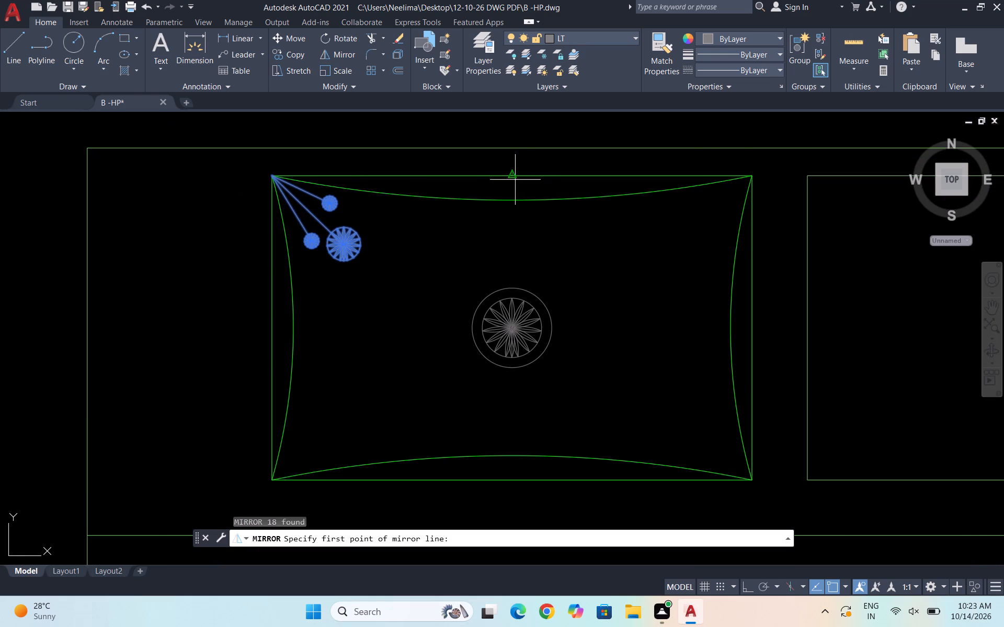
{"action": "left_click", "coordinate": [515, 180]}
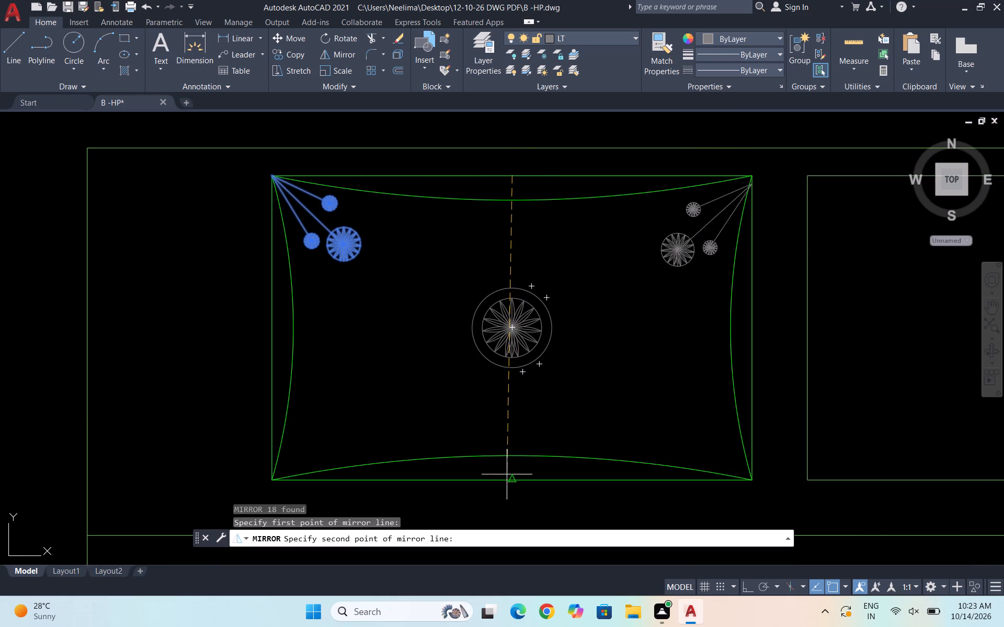
{"action": "left_click", "coordinate": [508, 452]}
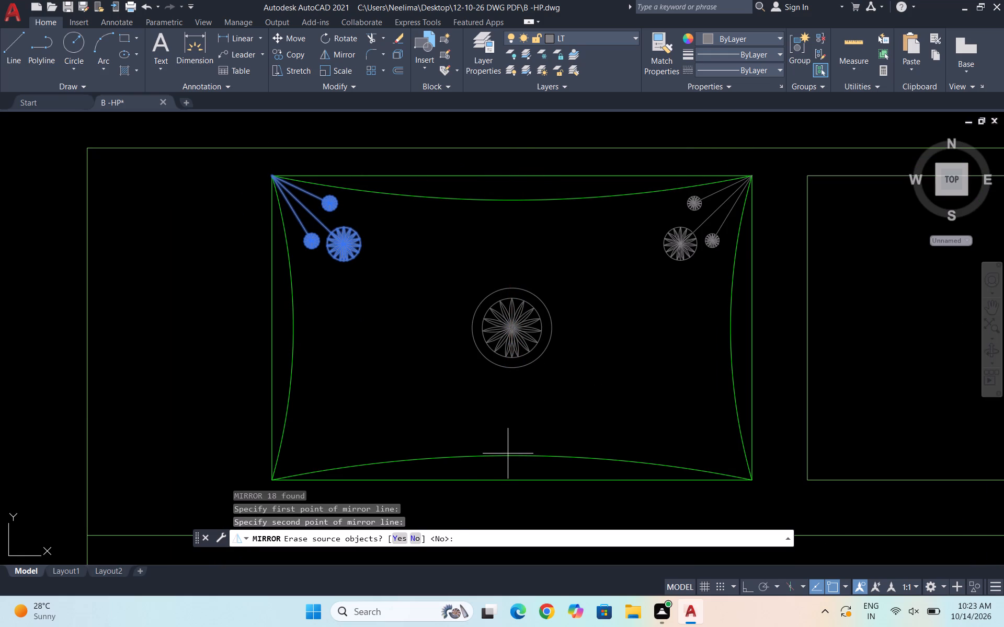
{"action": "key", "text": "space"}
Mirror both upper corner fans with their flowers across the frame's horizontal centreline, keeping the originals.
{"action": "scroll", "coordinate": [675, 198], "scroll_direction": "up", "scroll_amount": 1}
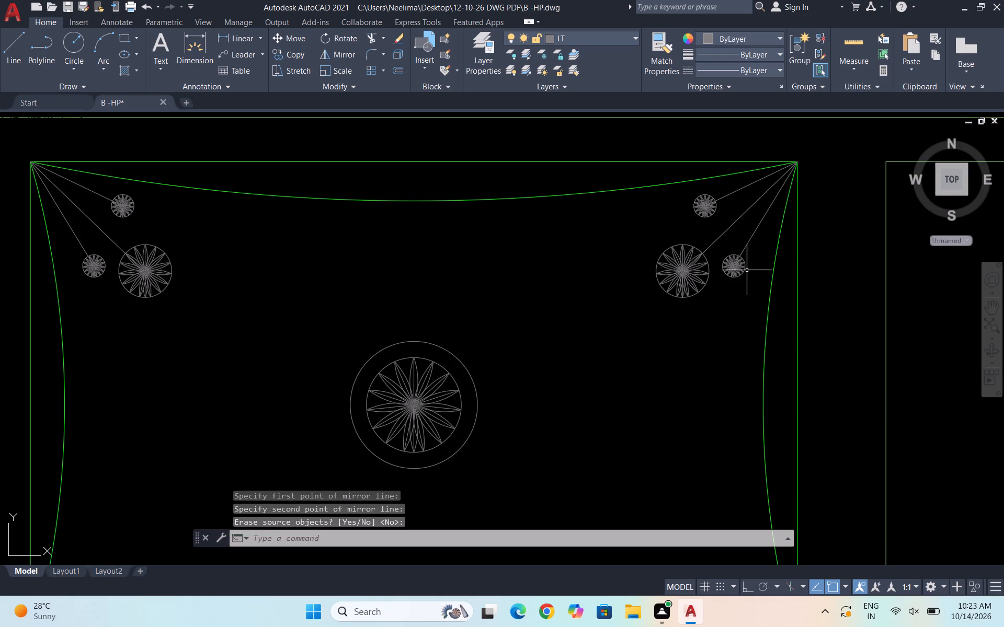
{"action": "left_click", "coordinate": [751, 288]}
{"action": "left_click", "coordinate": [644, 190]}
{"action": "scroll", "coordinate": [703, 206], "scroll_direction": "down", "scroll_amount": 1}
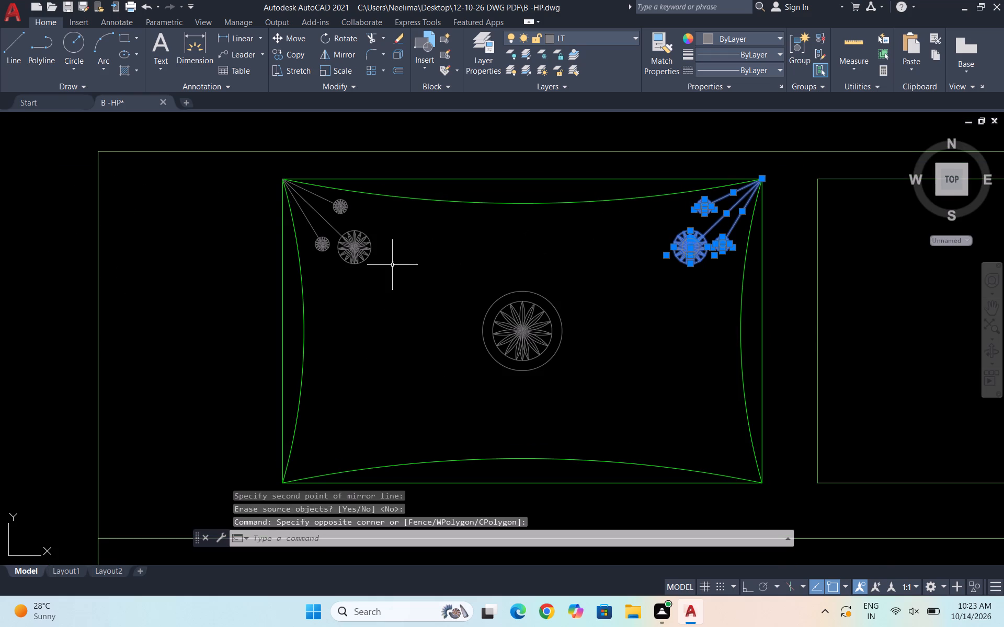
{"action": "scroll", "coordinate": [293, 209], "scroll_direction": "up", "scroll_amount": 3}
{"action": "left_click", "coordinate": [647, 443]}
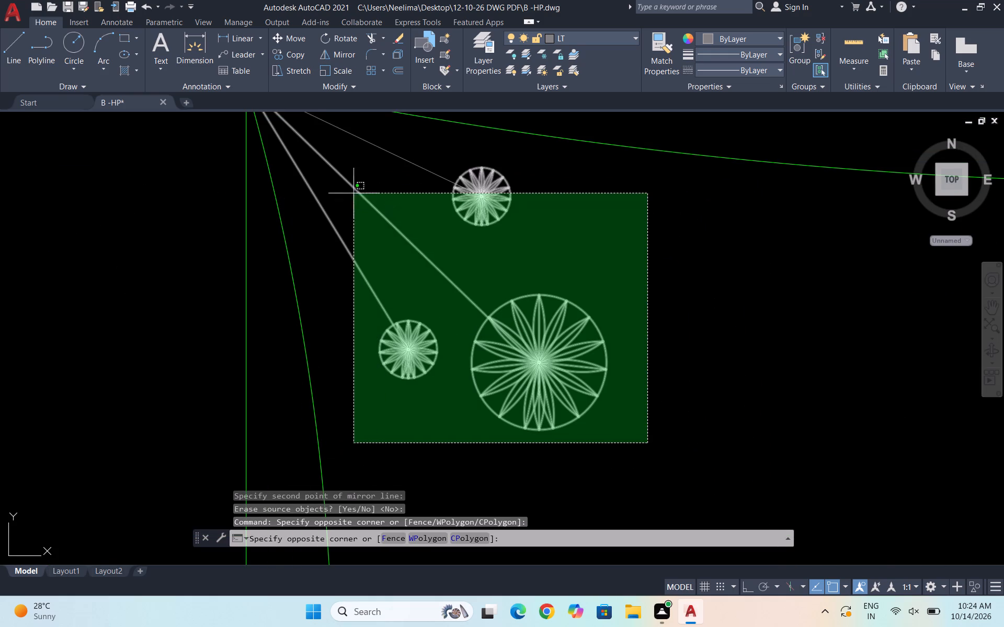
{"action": "left_click", "coordinate": [363, 172]}
{"action": "type", "text": "MI"}
{"action": "key", "text": "Return"}
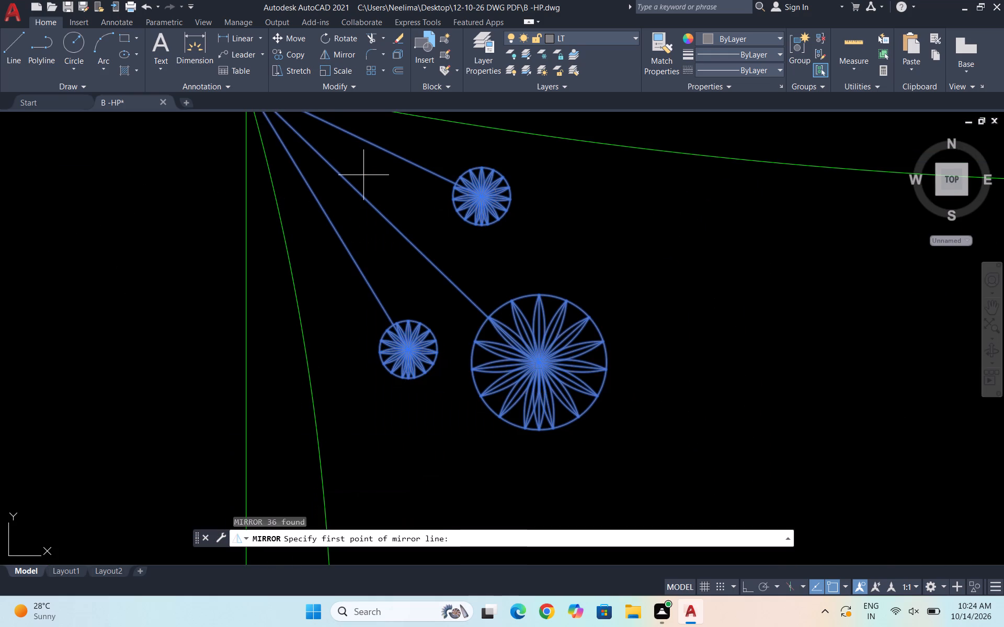
{"action": "scroll", "coordinate": [256, 237], "scroll_direction": "down", "scroll_amount": 2}
{"action": "scroll", "coordinate": [474, 262], "scroll_direction": "down", "scroll_amount": 2}
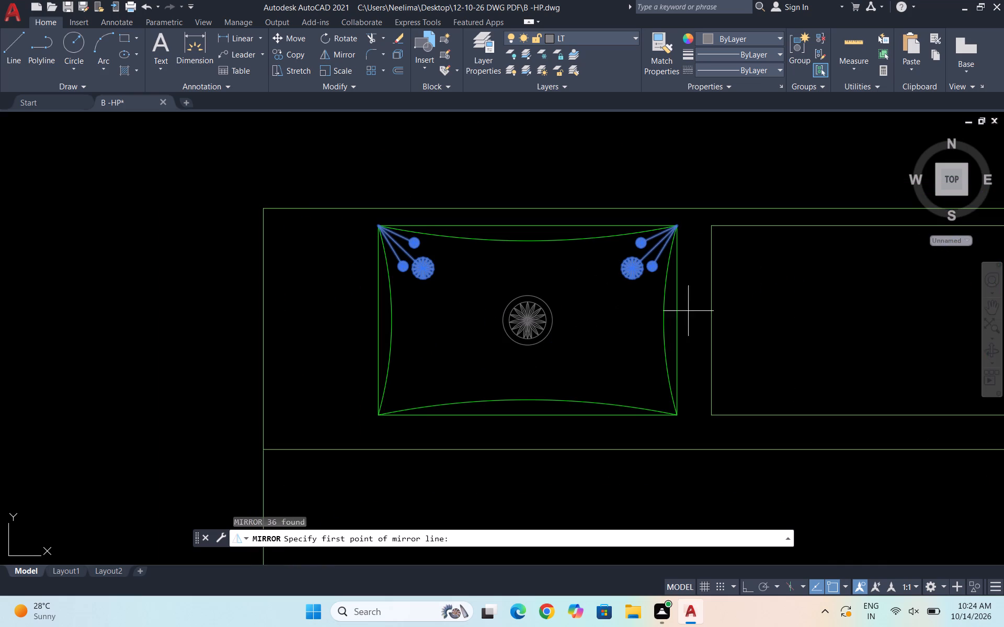
{"action": "left_click", "coordinate": [664, 320]}
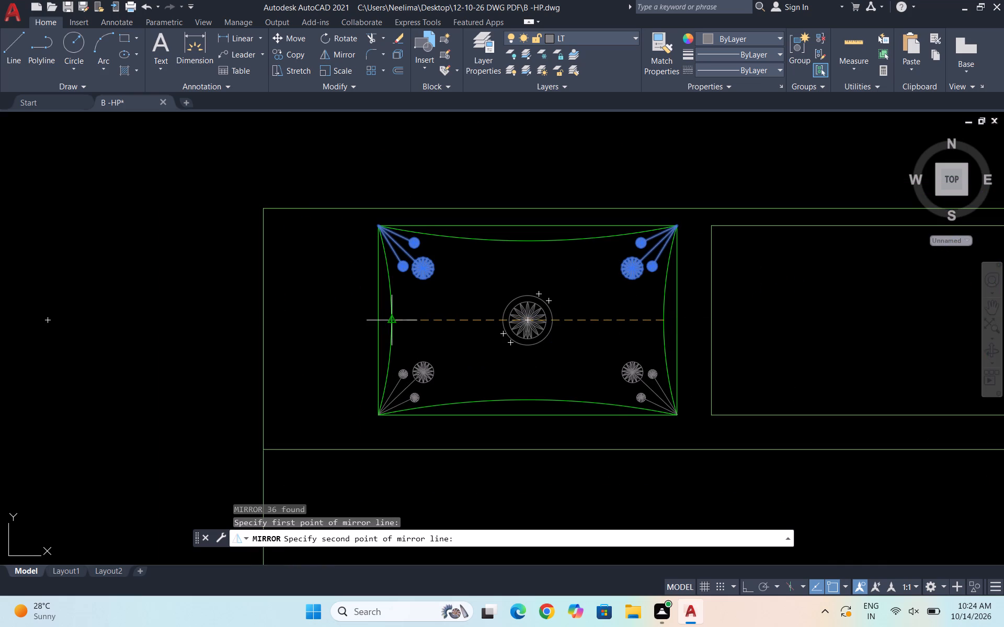
{"action": "key", "text": "space"}
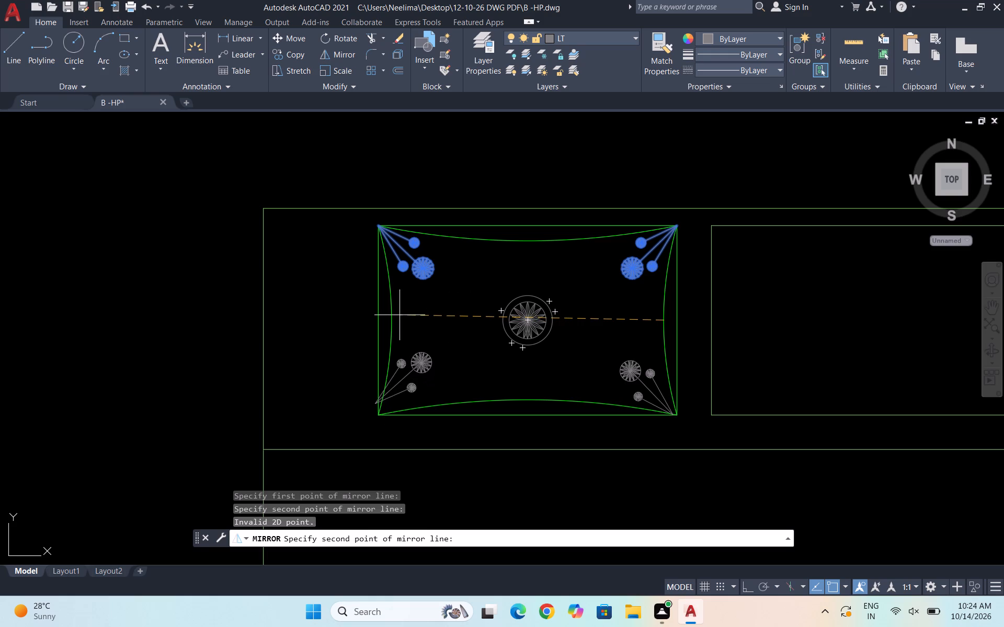
{"action": "left_click", "coordinate": [391, 320]}
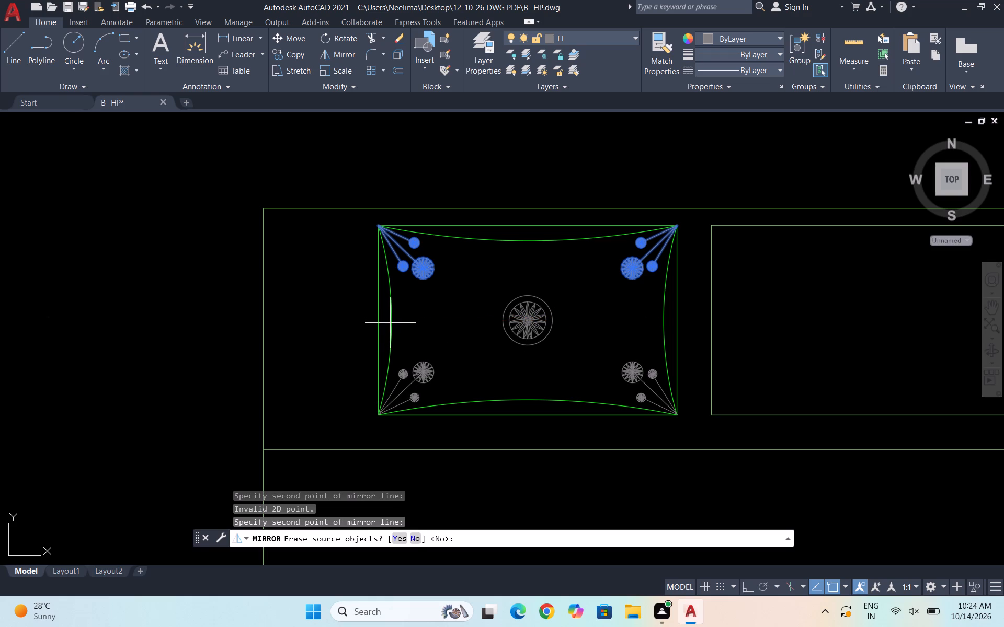
{"action": "key", "text": "space"}
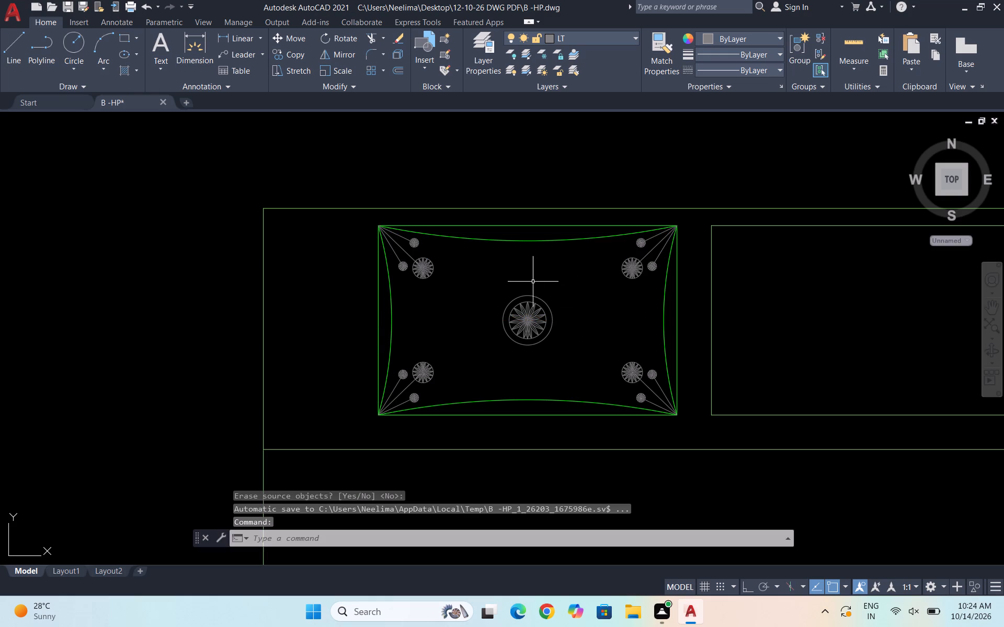
Copy the whole decorated frame from its upper-left corner onto the matching corner of the empty frame beside it.
{"action": "left_click", "coordinate": [687, 422]}
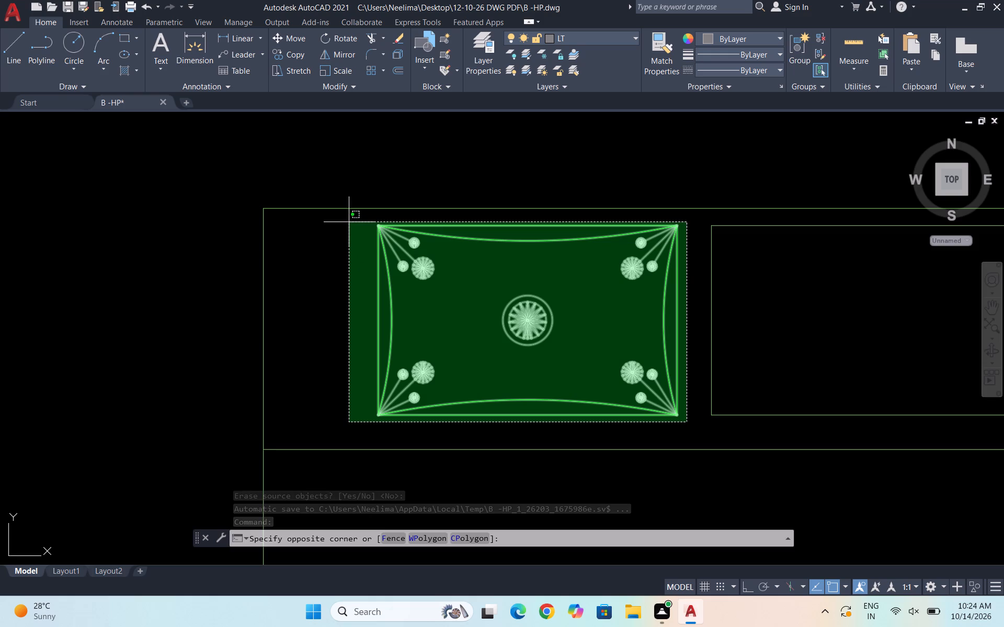
{"action": "left_click", "coordinate": [349, 222]}
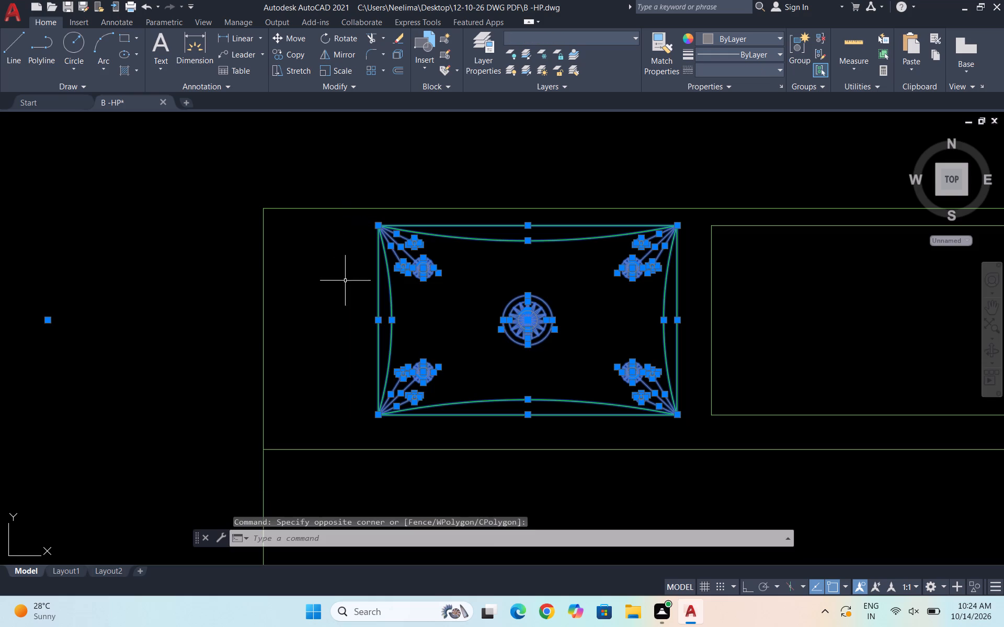
{"action": "type", "text": "CO"}
{"action": "key", "text": "Return"}
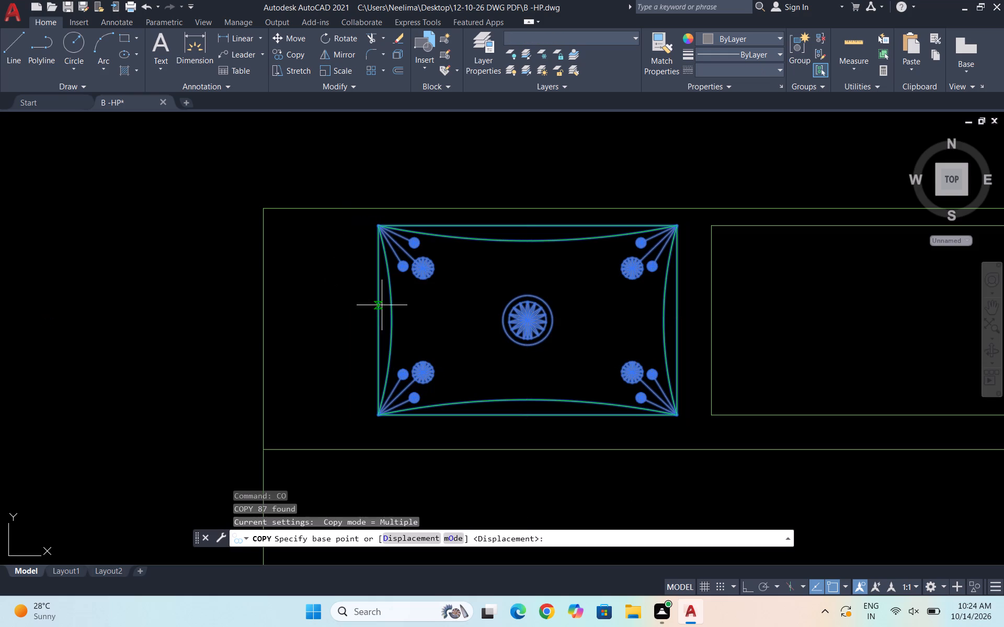
{"action": "left_click", "coordinate": [378, 223]}
{"action": "scroll", "coordinate": [378, 234], "scroll_direction": "down", "scroll_amount": 2}
{"action": "scroll", "coordinate": [473, 226], "scroll_direction": "up", "scroll_amount": 3}
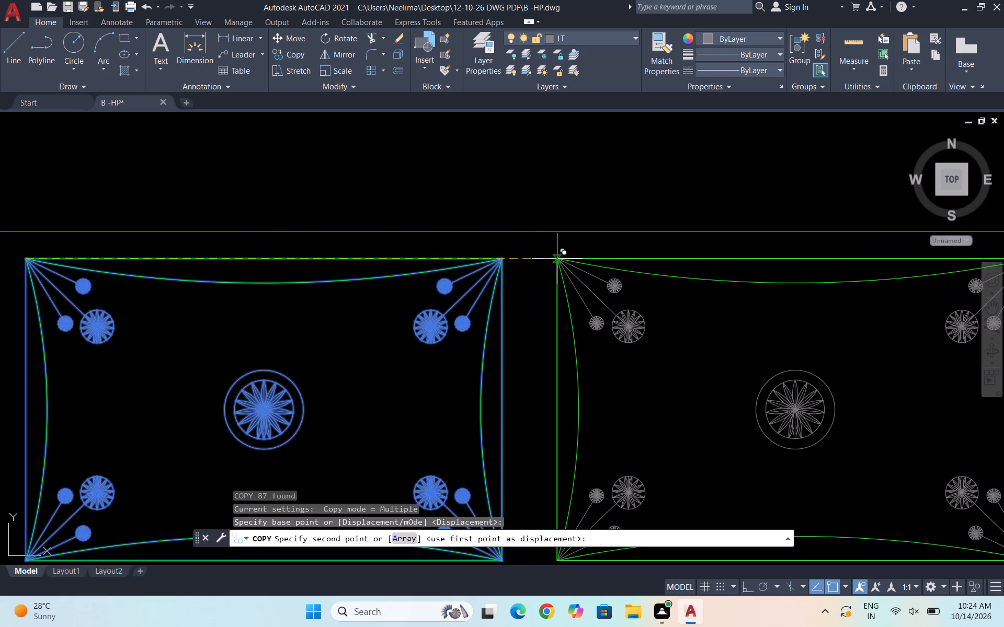
{"action": "left_click", "coordinate": [554, 259]}
{"action": "scroll", "coordinate": [335, 335], "scroll_direction": "down", "scroll_amount": 2}
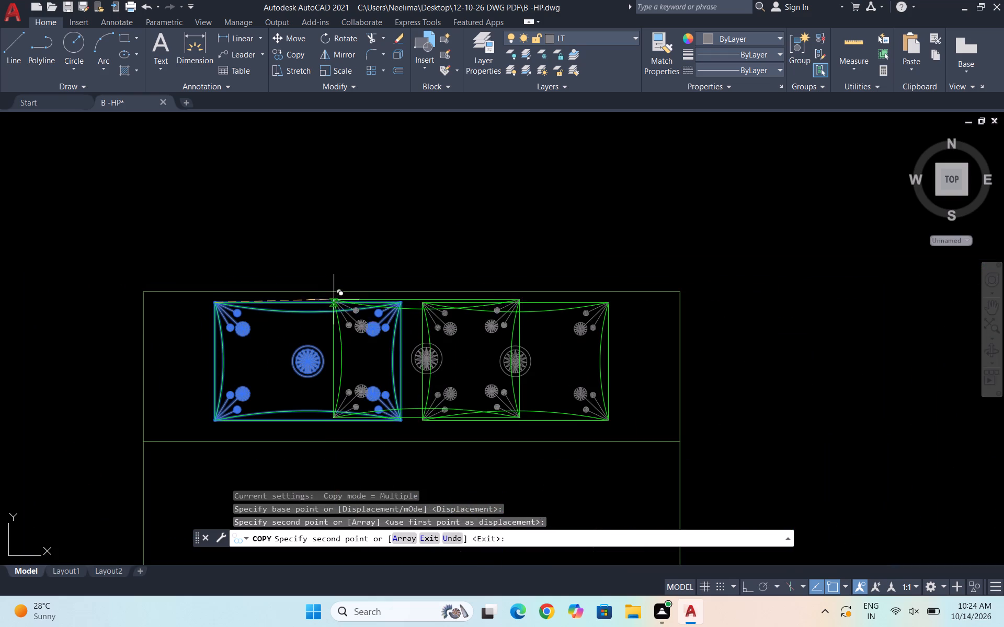
{"action": "key", "text": "Escape"}
Draw a horizontal line with Ortho on across the full width of the large bed rectangle, below the divider under the frames.
{"action": "scroll", "coordinate": [614, 215], "scroll_direction": "down", "scroll_amount": 1}
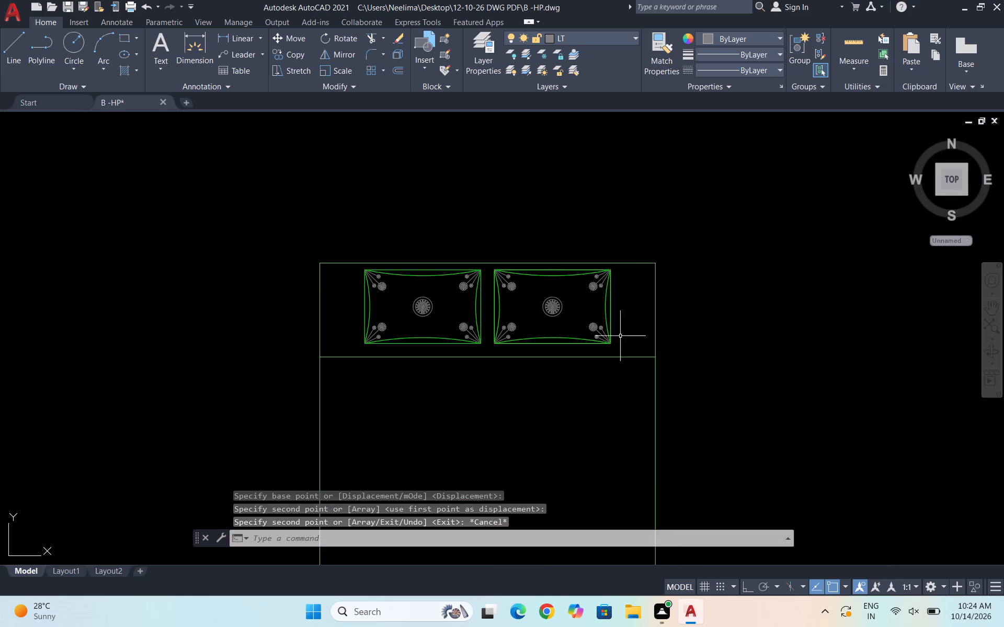
{"action": "scroll", "coordinate": [623, 321], "scroll_direction": "down", "scroll_amount": 1}
{"action": "scroll", "coordinate": [676, 335], "scroll_direction": "down", "scroll_amount": 1}
{"action": "scroll", "coordinate": [629, 445], "scroll_direction": "up", "scroll_amount": 1}
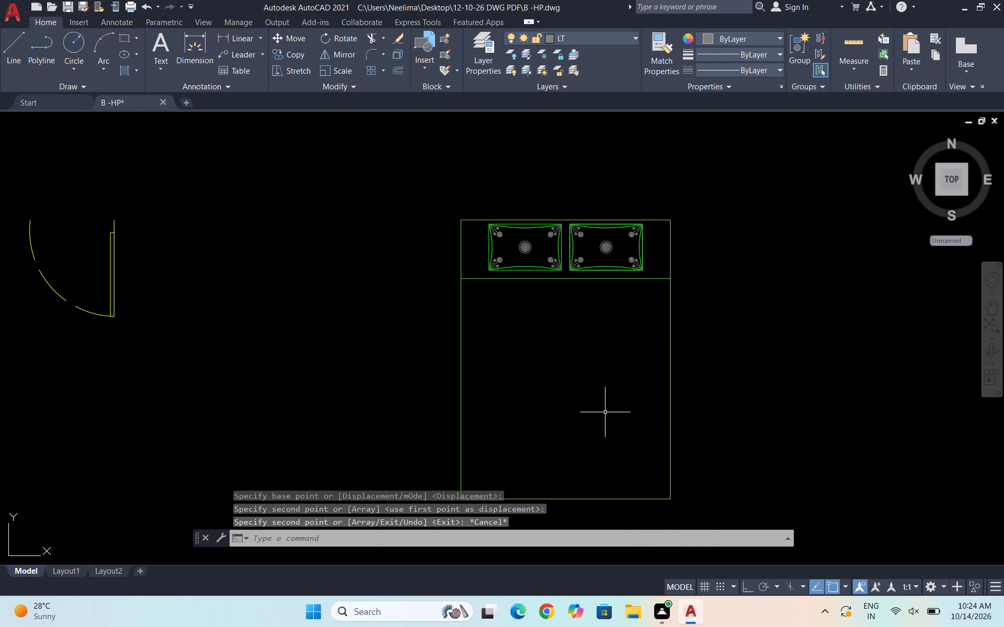
{"action": "scroll", "coordinate": [602, 412], "scroll_direction": "up", "scroll_amount": 1}
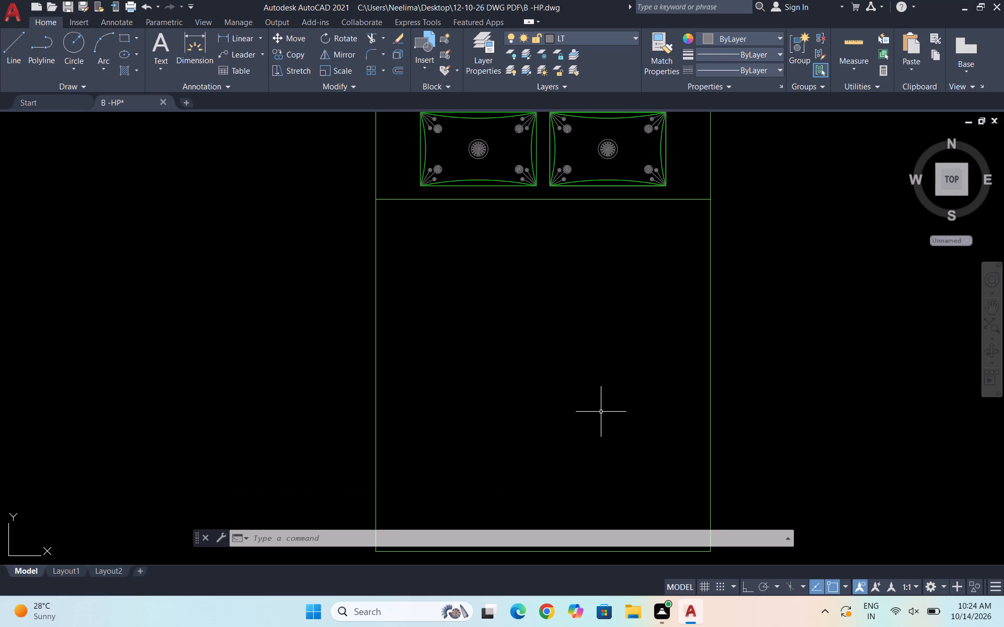
{"action": "key", "text": "l"}
{"action": "key", "text": "Return"}
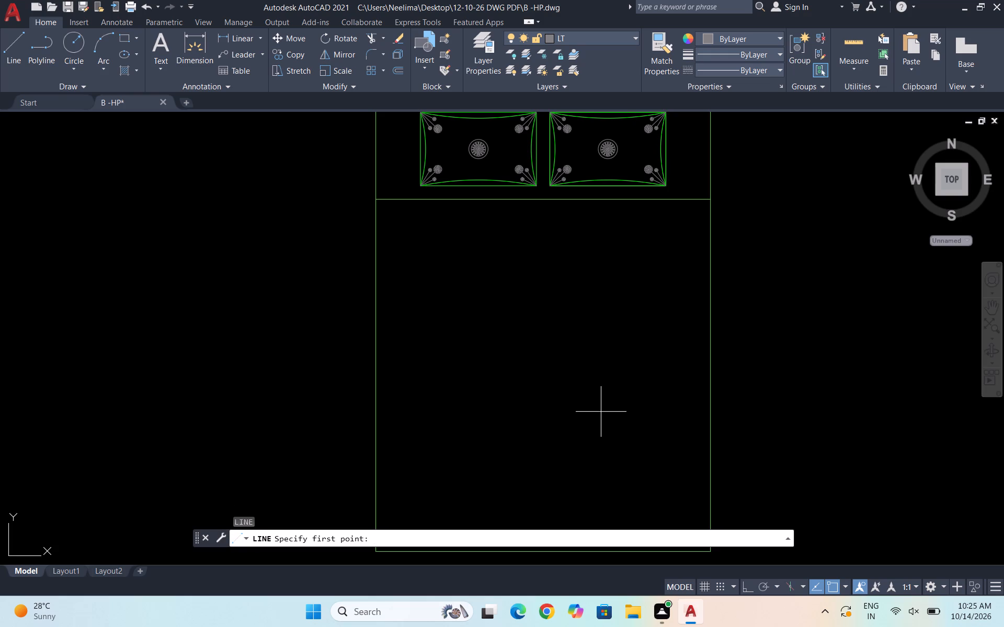
{"action": "left_click", "coordinate": [375, 277]}
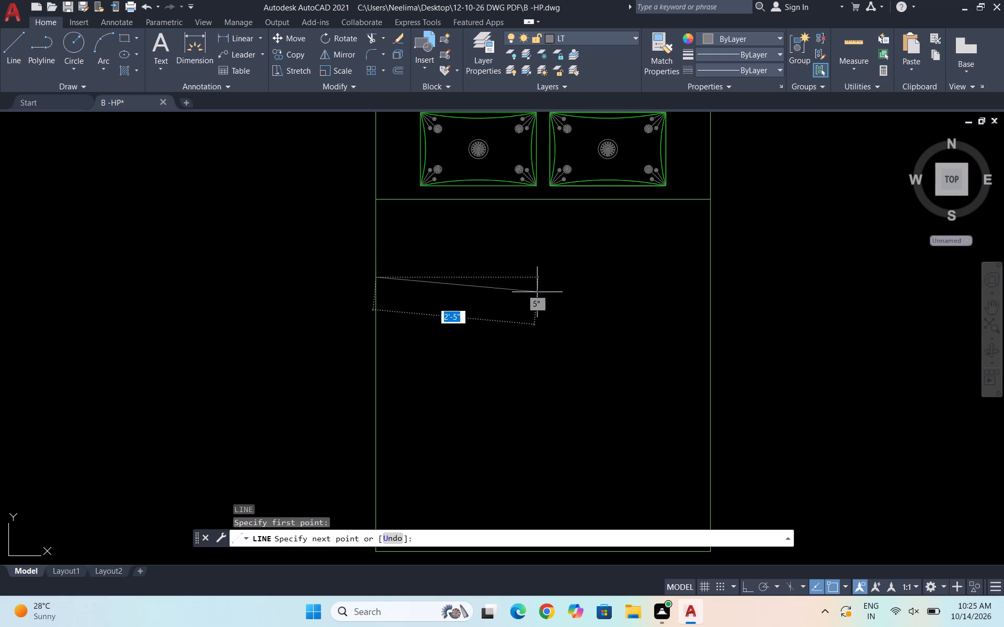
{"action": "key", "text": "F8"}
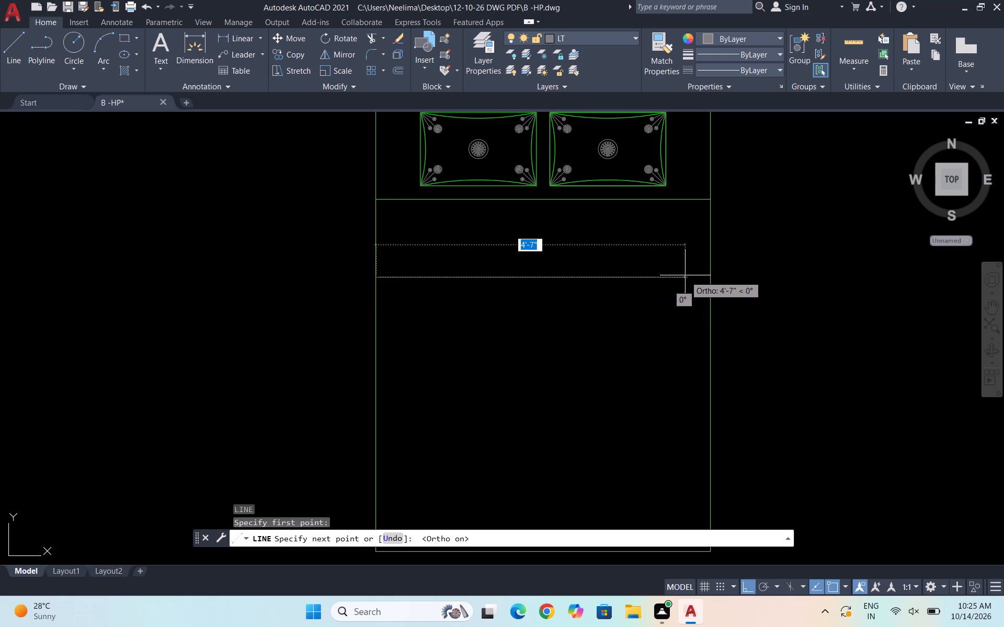
{"action": "left_click", "coordinate": [712, 279]}
{"action": "key", "text": "Escape"}
Move the new horizontal line a short distance straight down along the bed rectangle's left edge.
{"action": "left_click_drag", "start_coordinate": [687, 291], "coordinate": [672, 281]}
{"action": "left_click", "coordinate": [589, 253]}
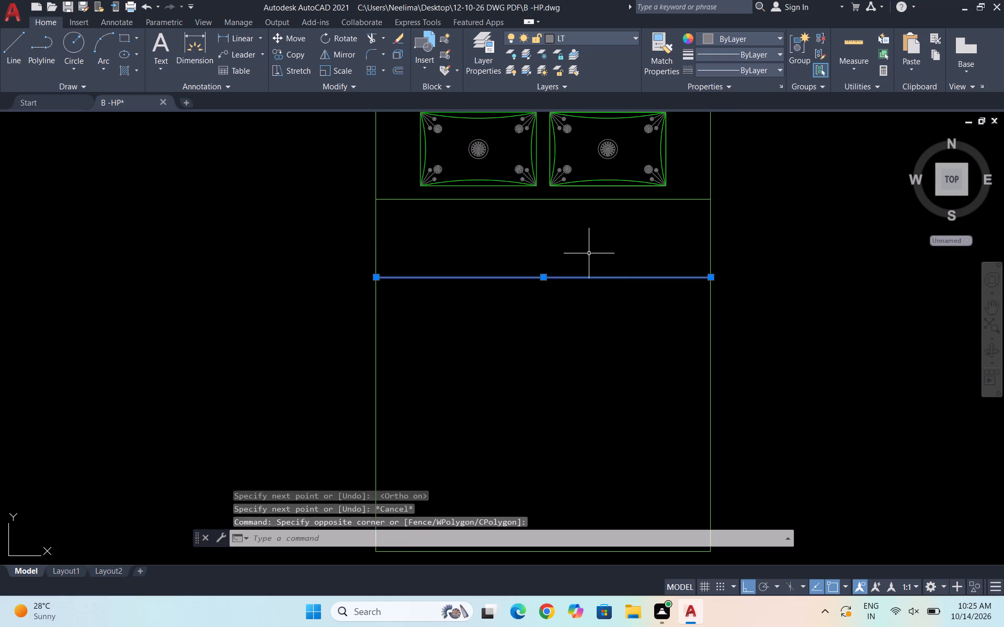
{"action": "key", "text": "m"}
{"action": "key", "text": "Return"}
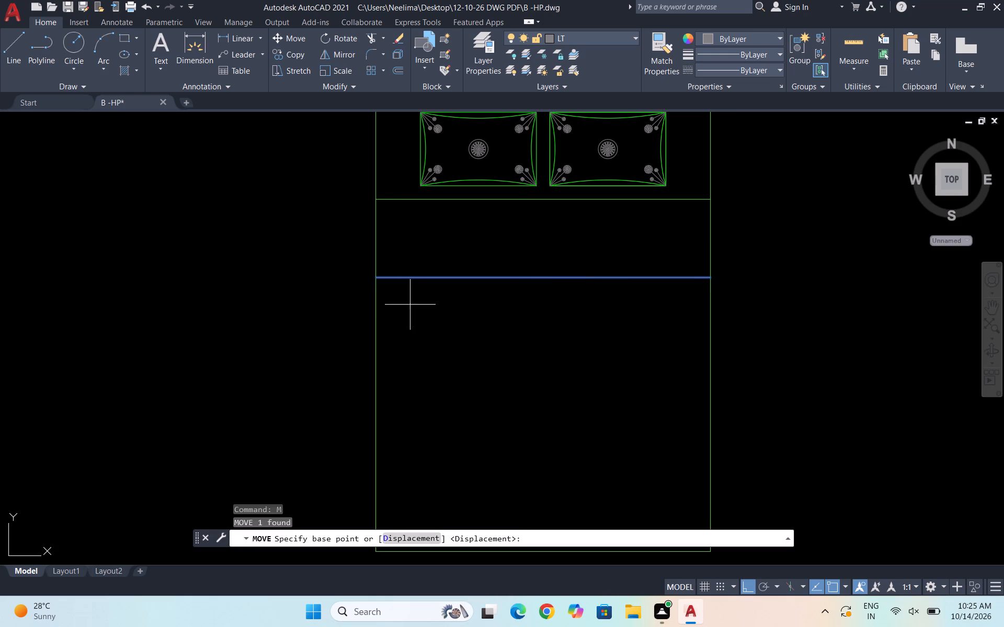
{"action": "left_click", "coordinate": [376, 281]}
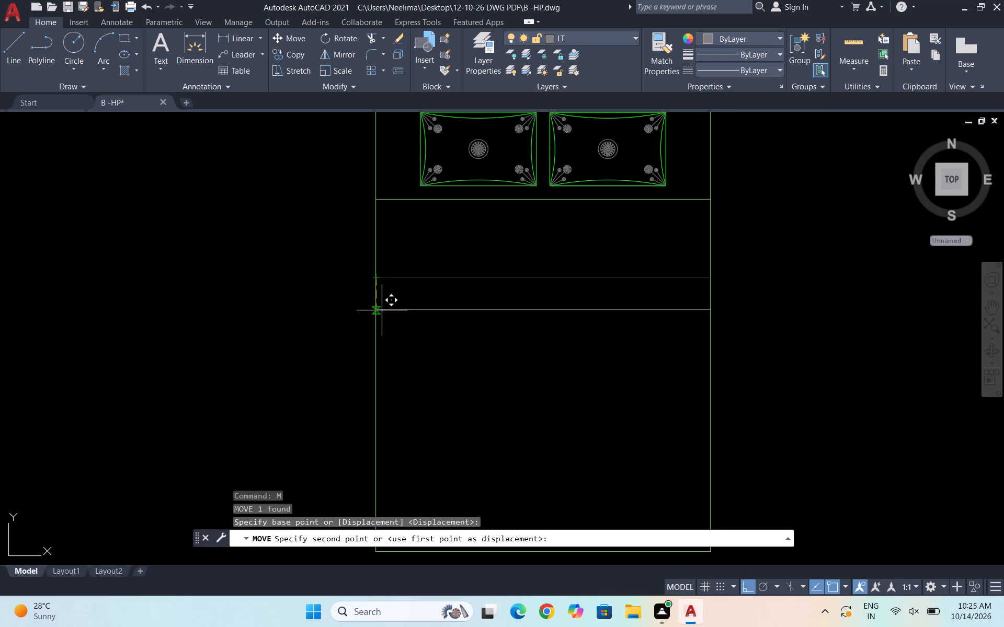
{"action": "left_click", "coordinate": [384, 306]}
{"action": "key", "text": "Escape"}
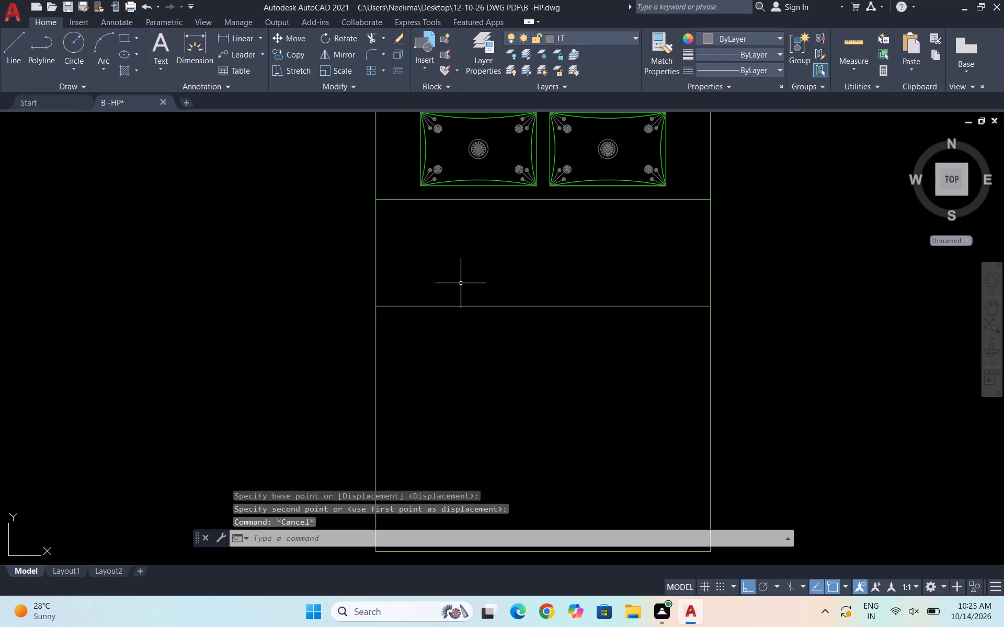
Draw a three-point arc from the horizontal line's left end through its midpoint, ending directly below the bed rectangle.
{"action": "key", "text": "a"}
{"action": "key", "text": "Return"}
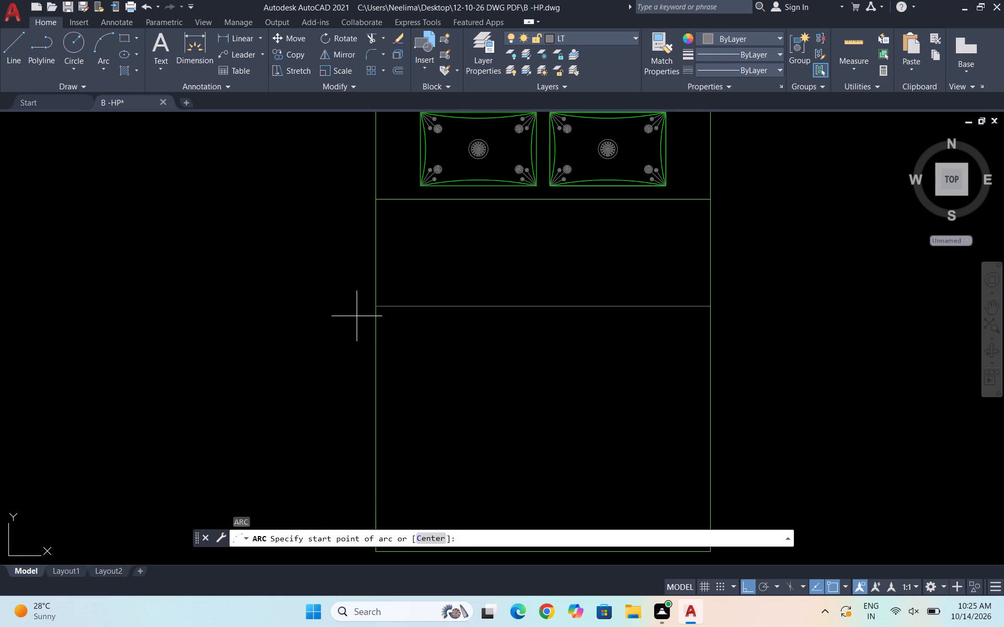
{"action": "left_click", "coordinate": [373, 307]}
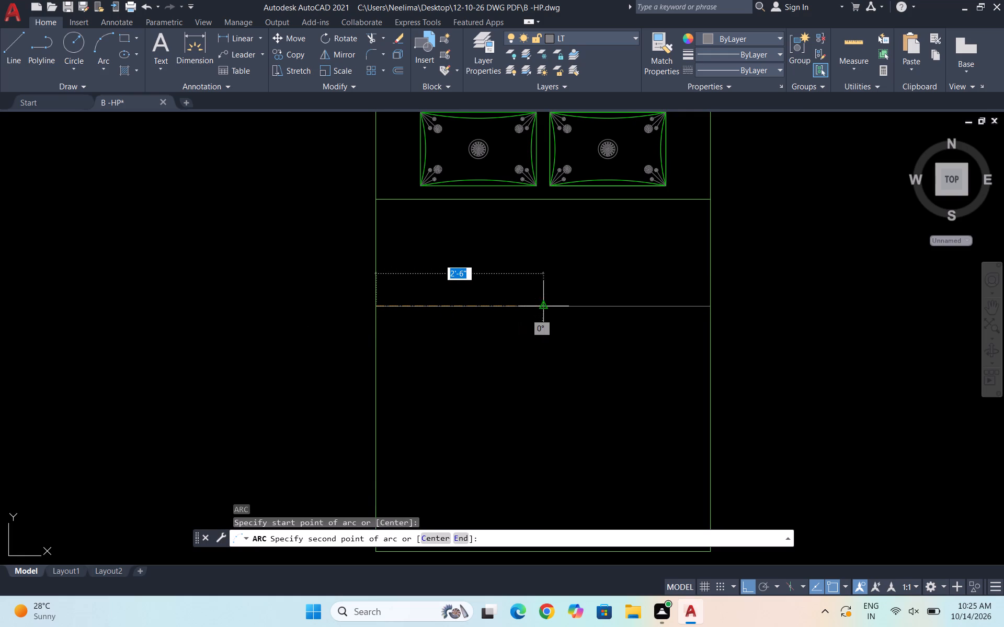
{"action": "left_click", "coordinate": [542, 308]}
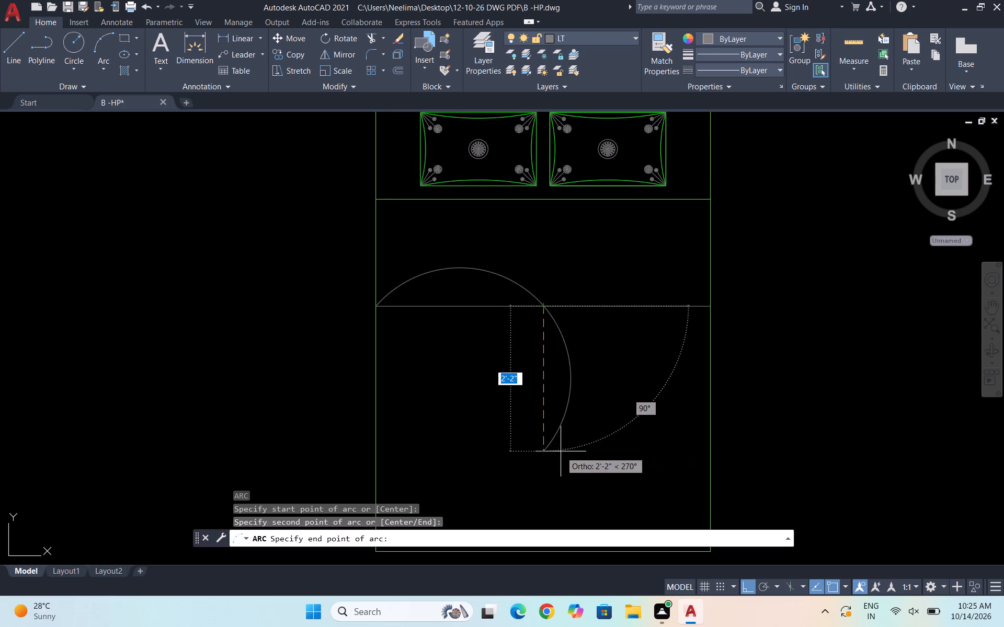
{"action": "scroll", "coordinate": [581, 422], "scroll_direction": "down", "scroll_amount": 2}
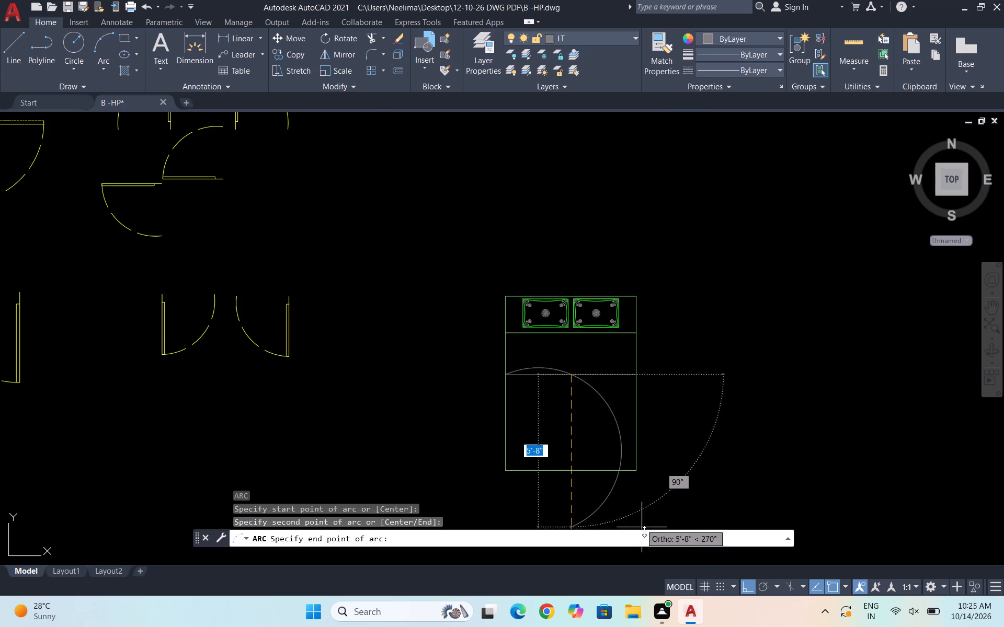
{"action": "scroll", "coordinate": [693, 448], "scroll_direction": "down", "scroll_amount": 2}
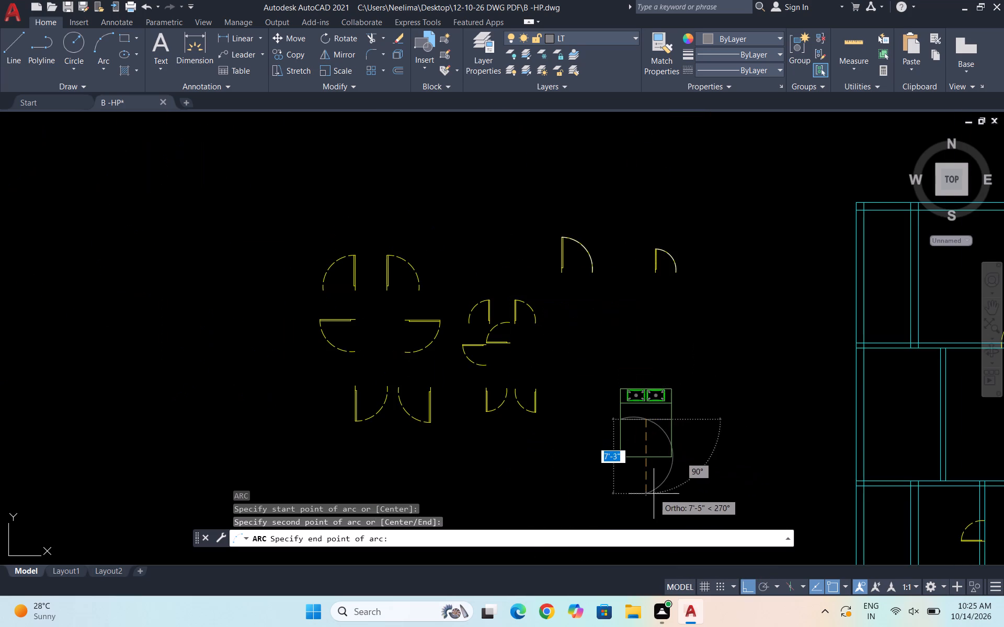
{"action": "left_click", "coordinate": [651, 474]}
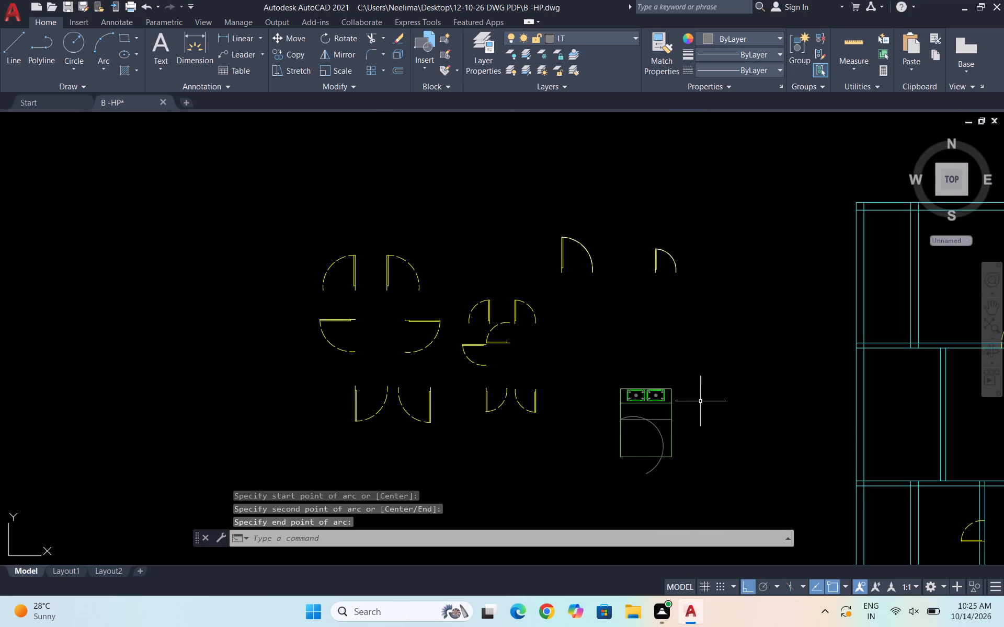
Trim the arc below the horizontal line, leaving only the shallow curve above the line's left half.
{"action": "type", "text": "TR"}
{"action": "key", "text": "Return"}
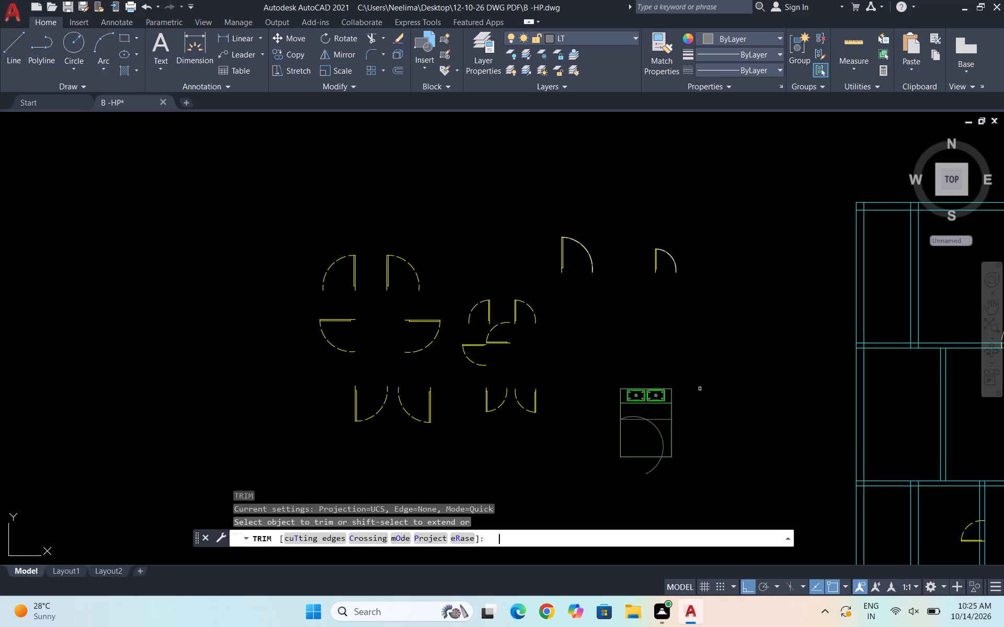
{"action": "left_click", "coordinate": [650, 469]}
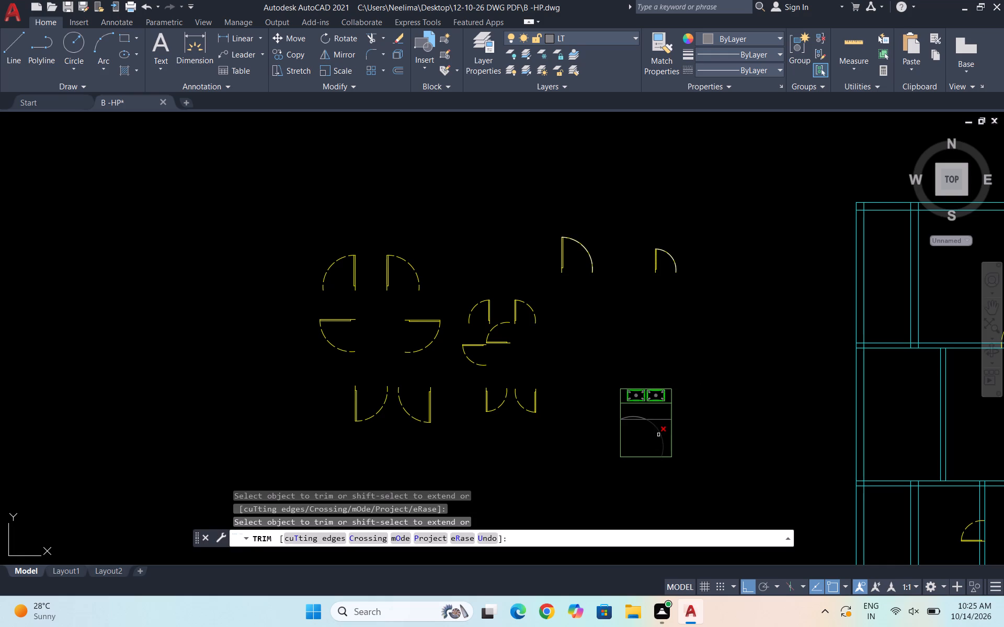
{"action": "left_click", "coordinate": [658, 435]}
{"action": "scroll", "coordinate": [656, 439], "scroll_direction": "up", "scroll_amount": 3}
{"action": "key", "text": "Escape"}
{"action": "key", "text": "Escape"}
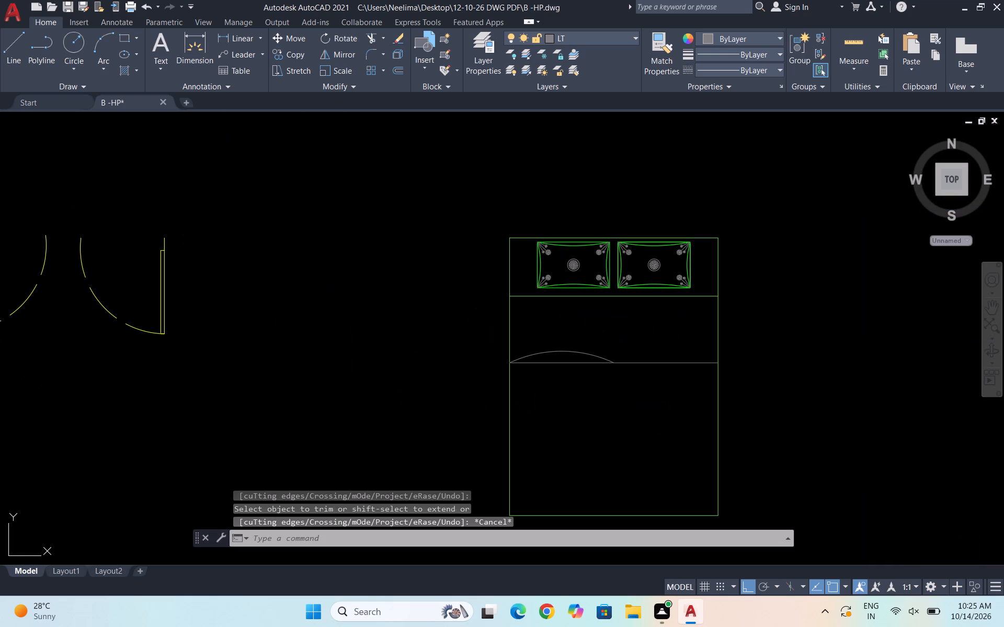
Draw a second arc from the bed's left edge below the line, through the line's midpoint, ending about 5'-10" horizontally beyond it.
{"action": "key", "text": "a"}
{"action": "key", "text": "Return"}
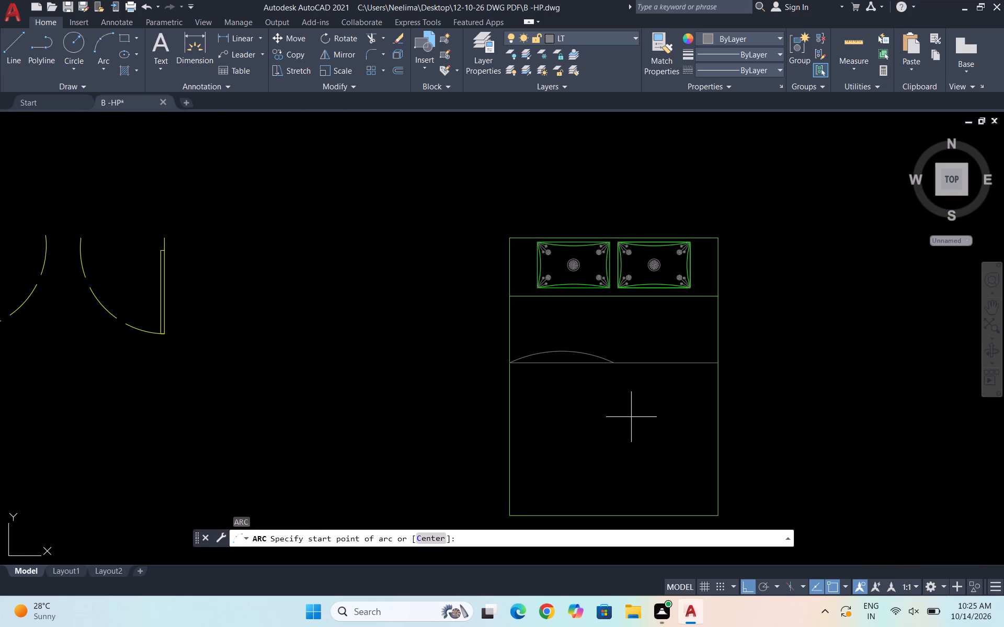
{"action": "left_click", "coordinate": [511, 413]}
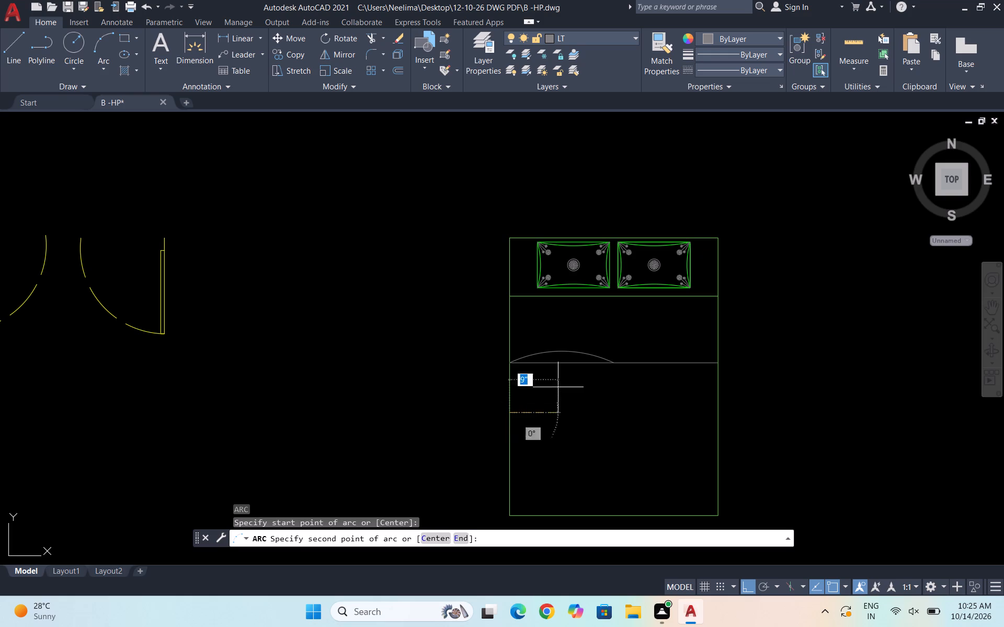
{"action": "left_click", "coordinate": [614, 362]}
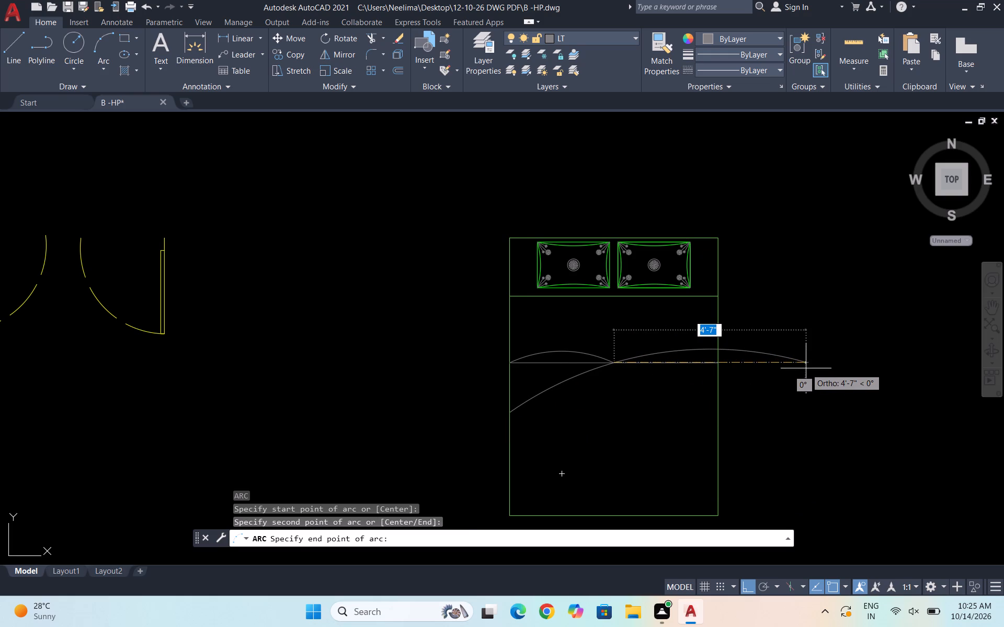
{"action": "left_click", "coordinate": [856, 372]}
Trim the second arc beyond the horizontal line's midpoint and remove the line's left half between the two arcs.
{"action": "type", "text": "TR"}
{"action": "key", "text": "Return"}
{"action": "left_click", "coordinate": [679, 345]}
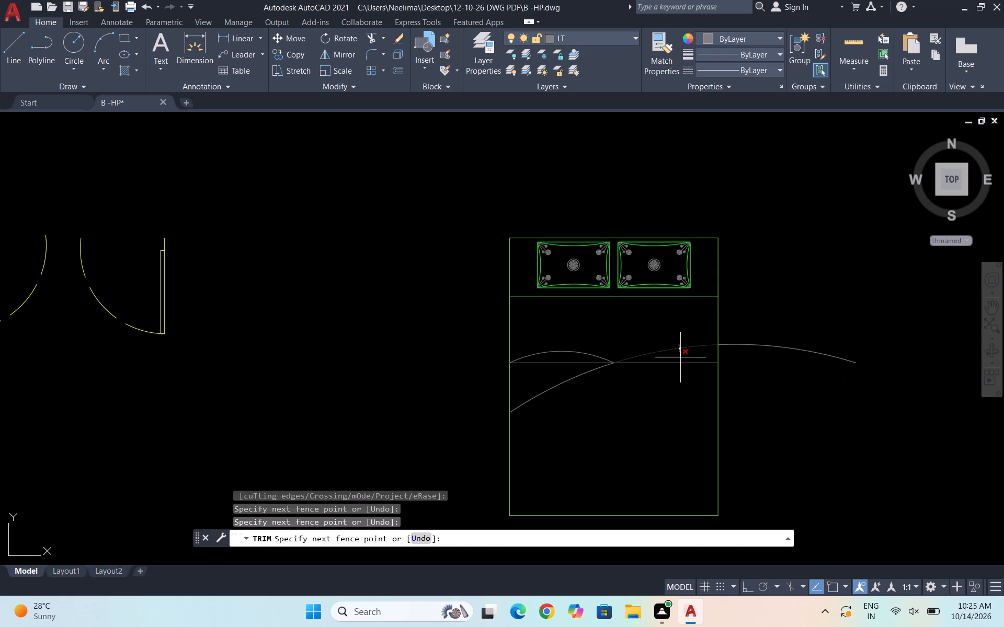
{"action": "left_click", "coordinate": [680, 356]}
{"action": "left_click_drag", "start_coordinate": [761, 340], "coordinate": [765, 361]}
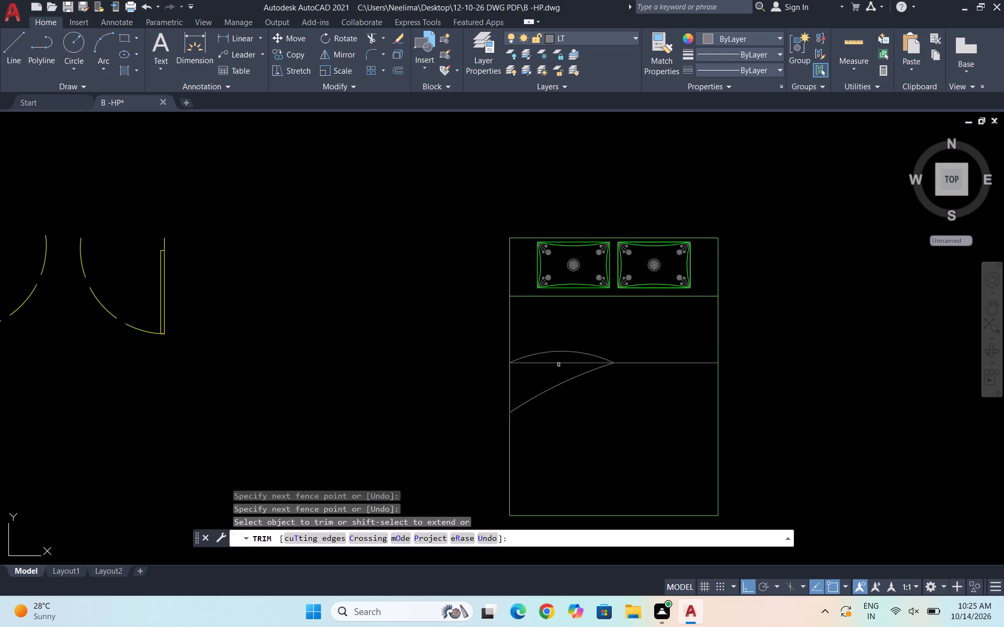
{"action": "left_click", "coordinate": [558, 364]}
{"action": "key", "text": "Escape"}
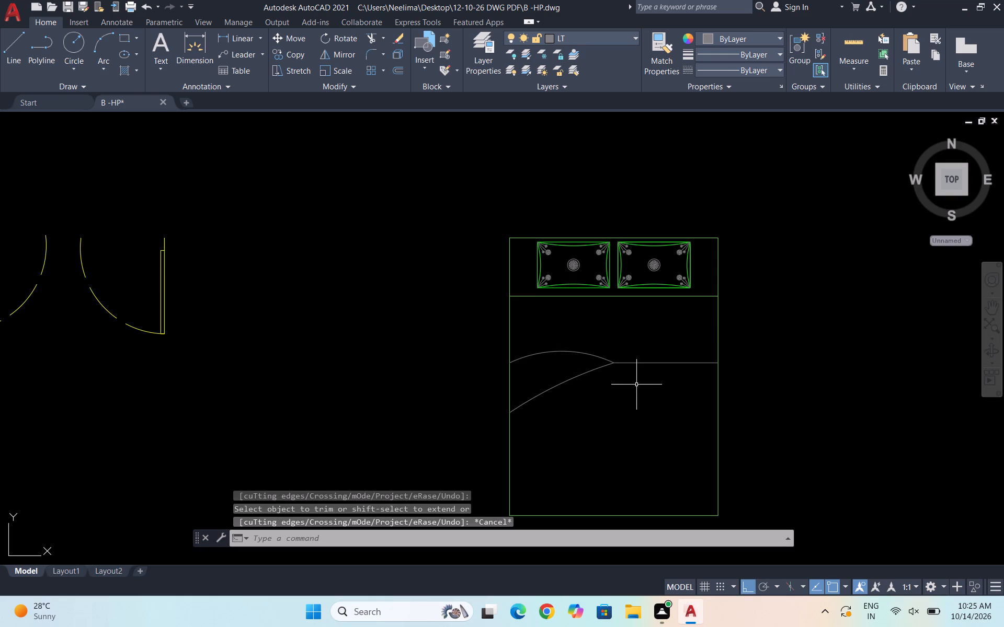
Draw a third arc from the upper arc's left end through the lower arc's left end, ending outside the bed's left edge.
{"action": "key", "text": "a"}
{"action": "key", "text": "Return"}
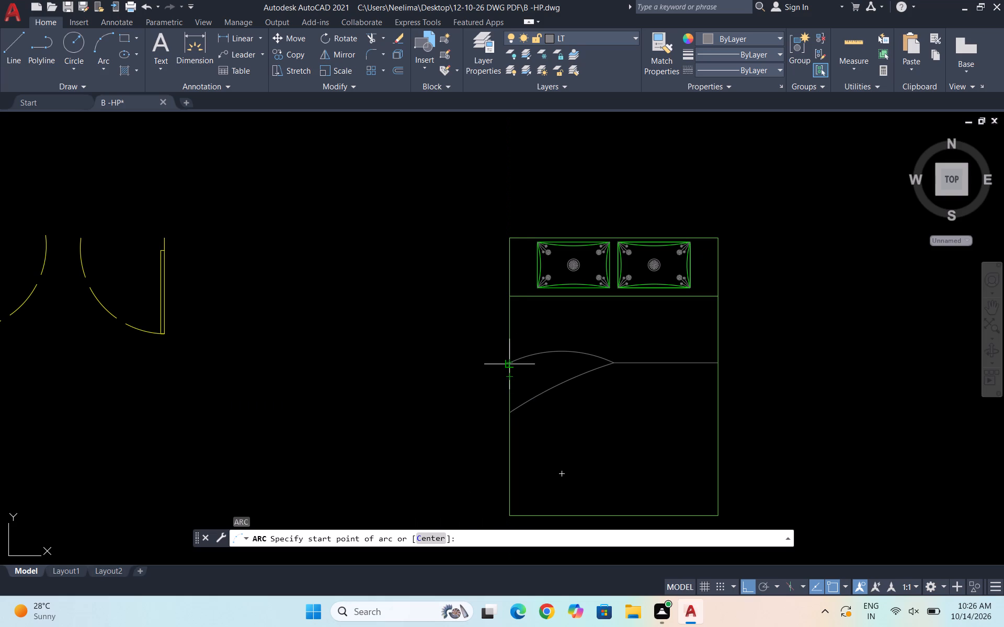
{"action": "left_click", "coordinate": [512, 365]}
{"action": "left_click", "coordinate": [510, 416]}
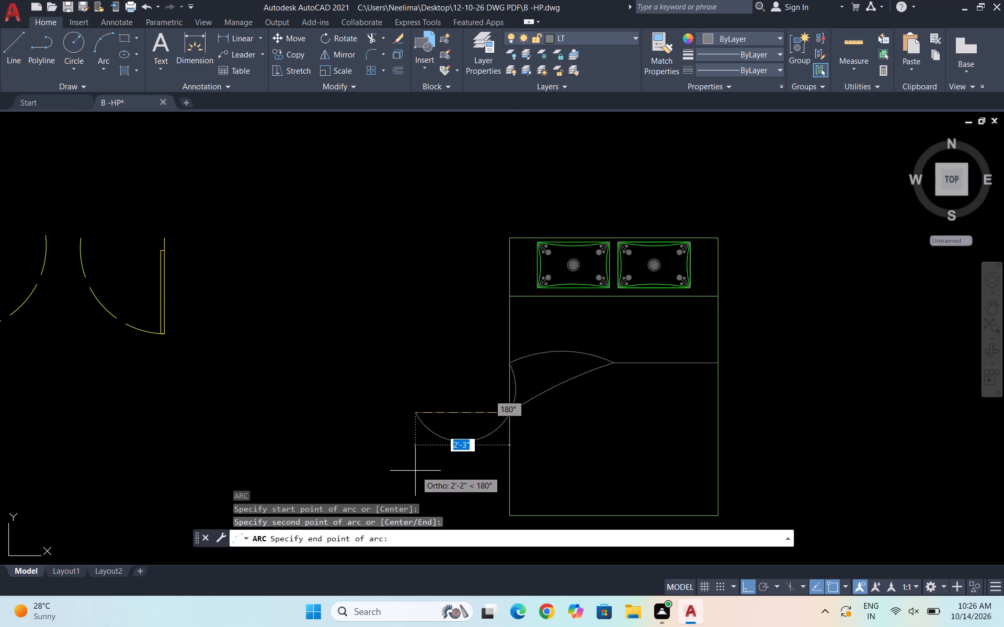
{"action": "left_click", "coordinate": [397, 484]}
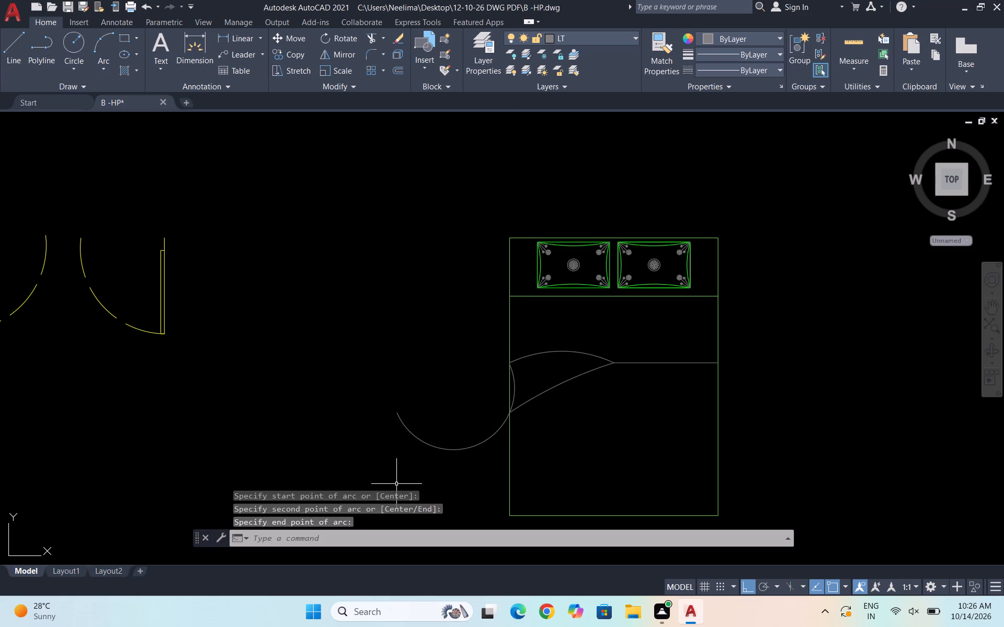
Trim the third arc outside the bed rectangle, keeping the small curve joining the left ends of the other two arcs.
{"action": "type", "text": "TR"}
{"action": "key", "text": "Return"}
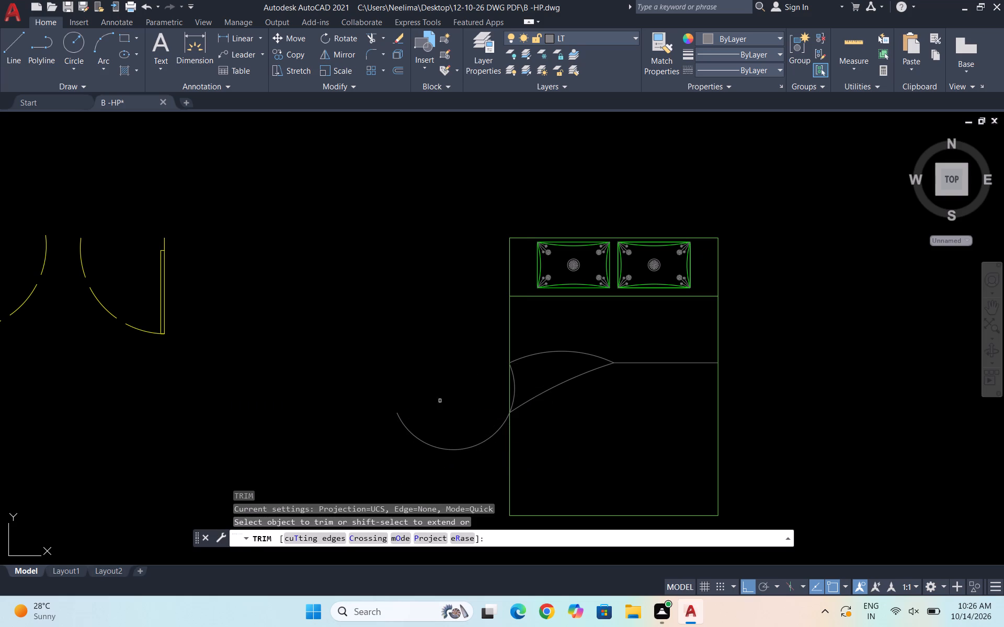
{"action": "left_click_drag", "start_coordinate": [431, 413], "coordinate": [427, 474]}
{"action": "left_click_drag", "start_coordinate": [658, 389], "coordinate": [655, 383]}
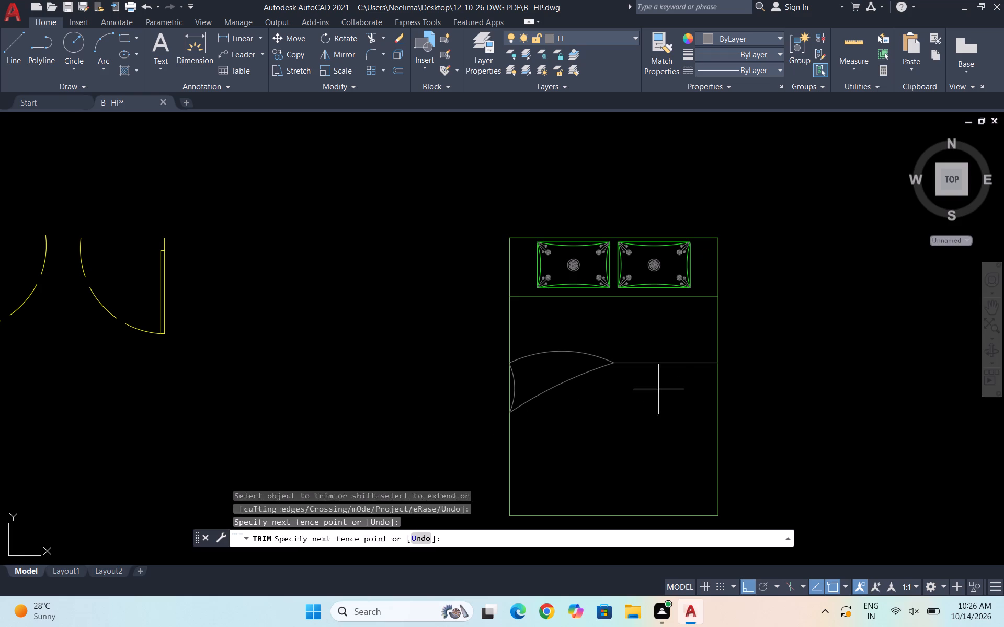
Trim away the remaining right half of the horizontal line between the folded corner's tip and the bed's right edge.
{"action": "left_click_drag", "start_coordinate": [655, 383], "coordinate": [653, 375]}
{"action": "key", "text": "Escape"}
{"action": "left_click_drag", "start_coordinate": [653, 368], "coordinate": [656, 393]}
{"action": "key", "text": "Escape"}
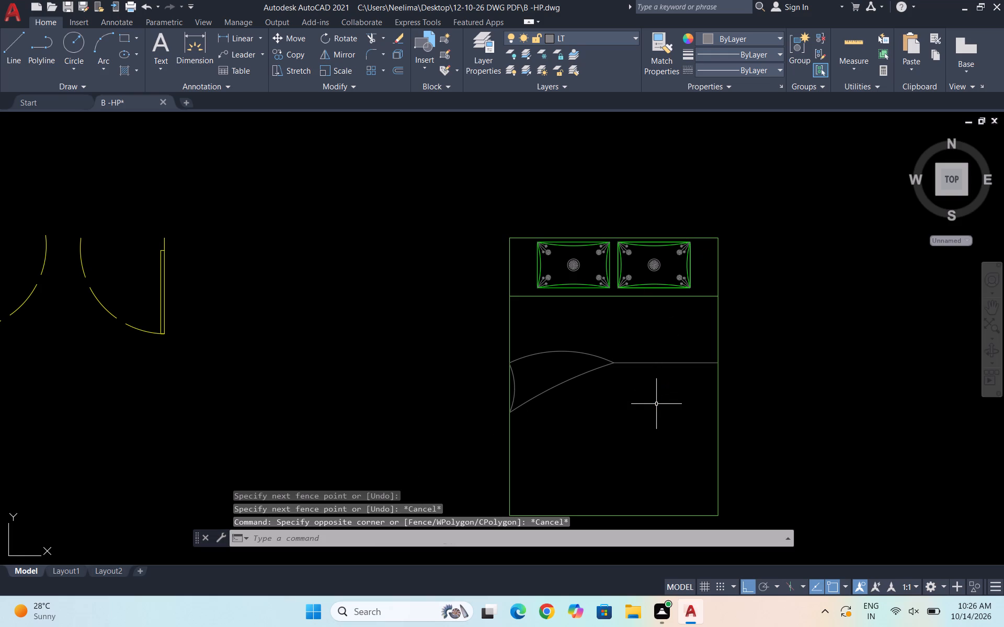
{"action": "key", "text": "space"}
{"action": "left_click_drag", "start_coordinate": [663, 403], "coordinate": [655, 377]}
{"action": "left_click_drag", "start_coordinate": [651, 339], "coordinate": [658, 389]}
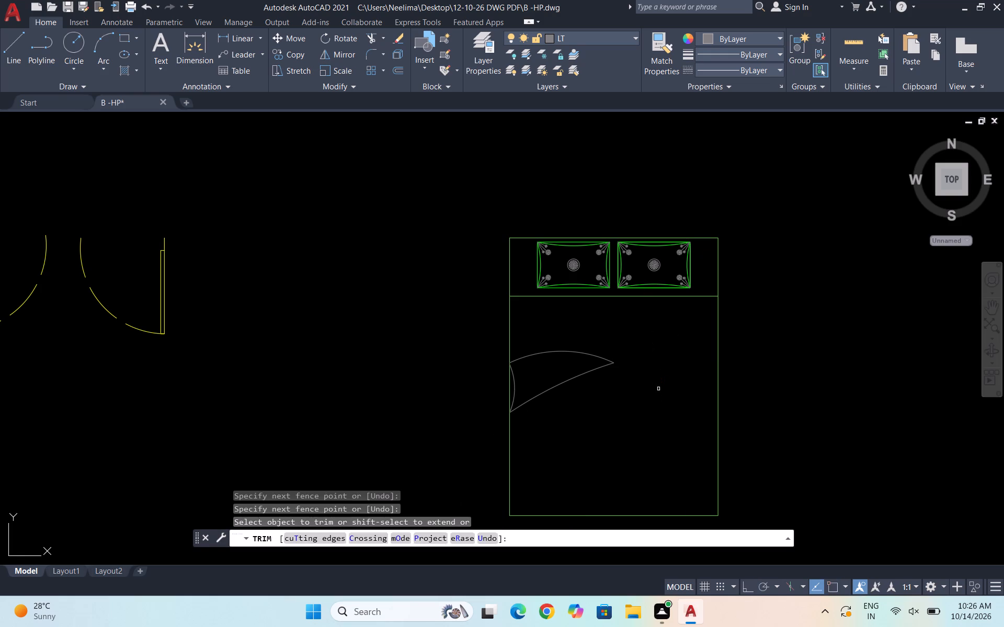
{"action": "key", "text": "Escape"}
{"action": "key", "text": "Escape"}
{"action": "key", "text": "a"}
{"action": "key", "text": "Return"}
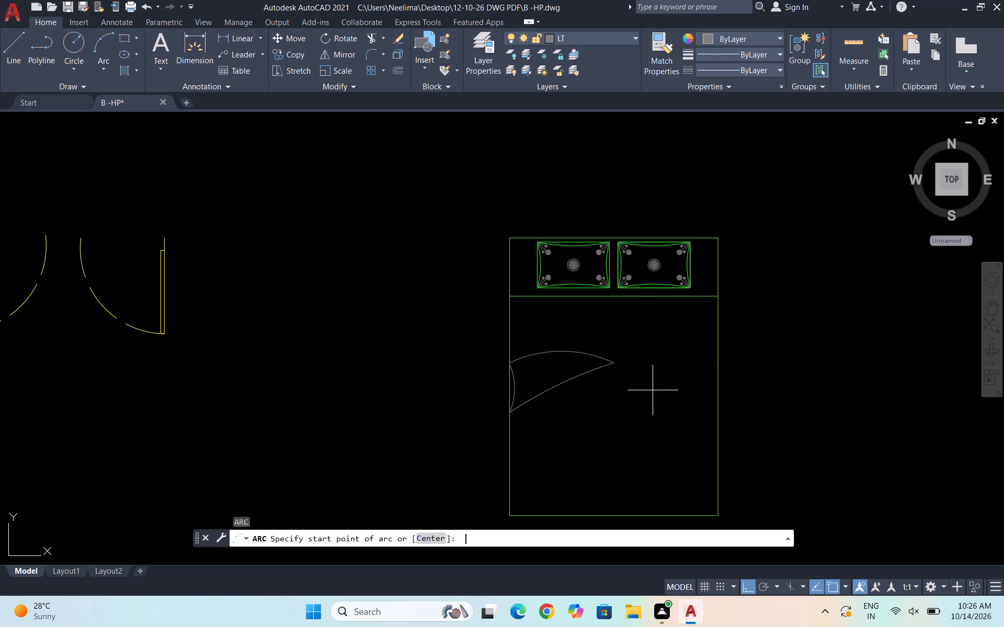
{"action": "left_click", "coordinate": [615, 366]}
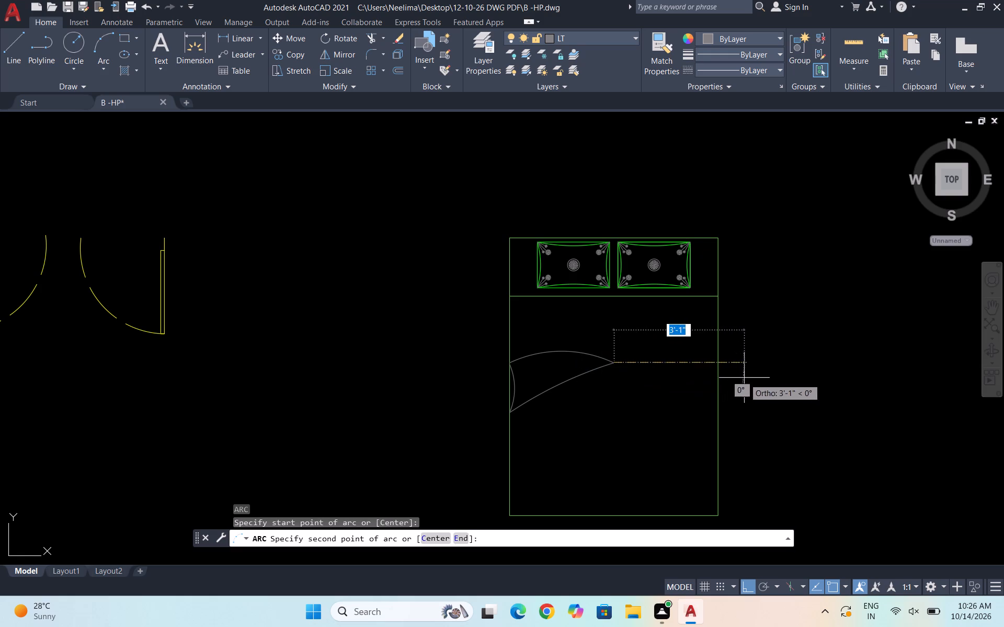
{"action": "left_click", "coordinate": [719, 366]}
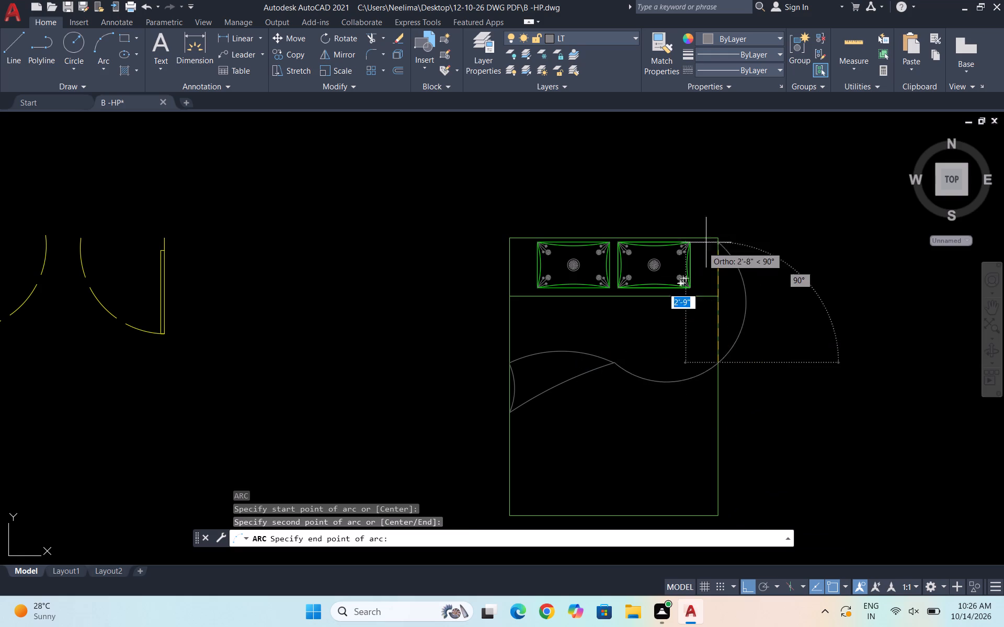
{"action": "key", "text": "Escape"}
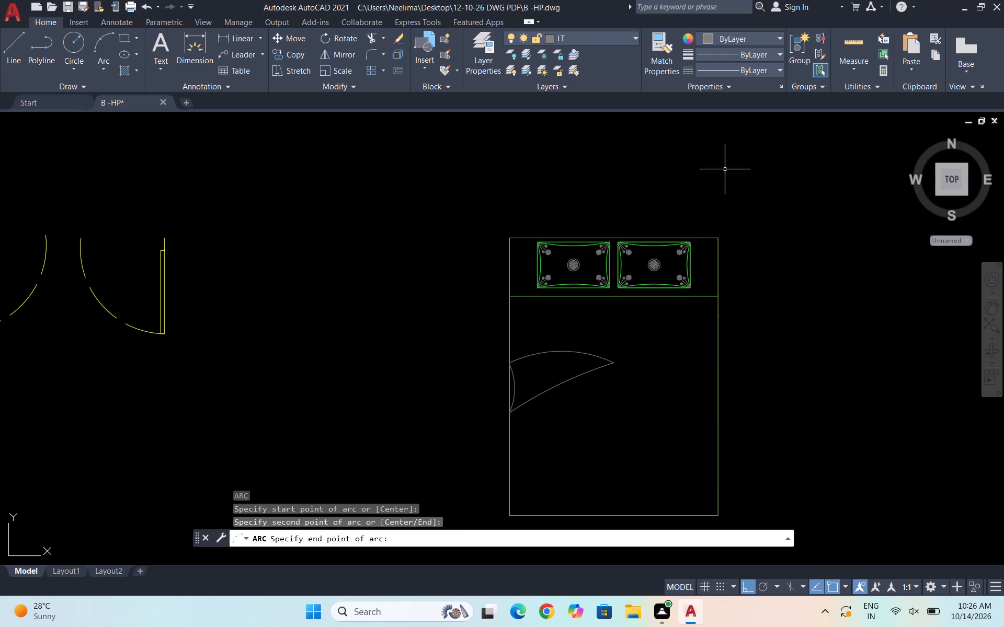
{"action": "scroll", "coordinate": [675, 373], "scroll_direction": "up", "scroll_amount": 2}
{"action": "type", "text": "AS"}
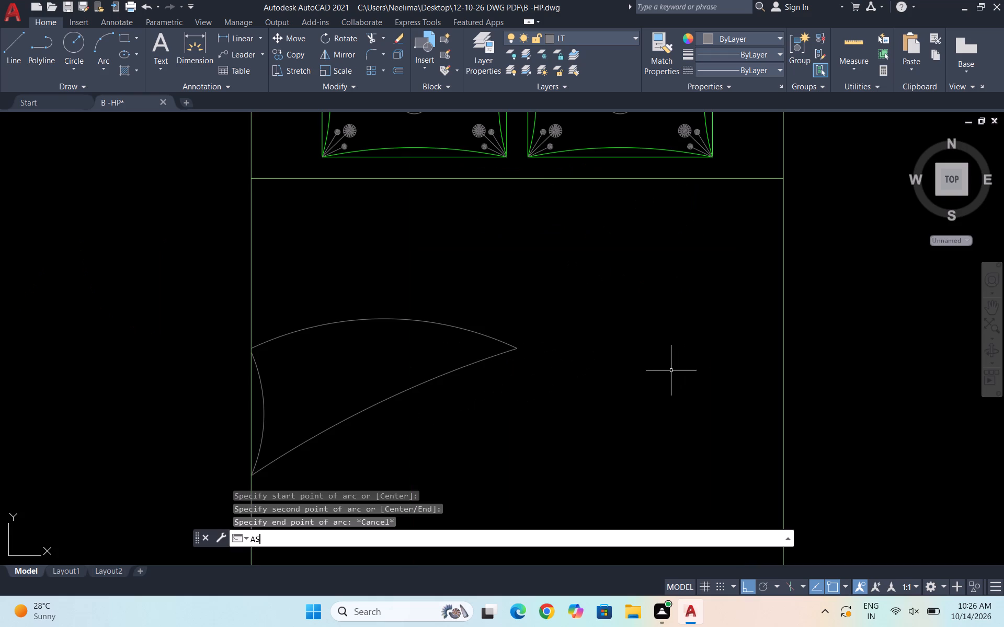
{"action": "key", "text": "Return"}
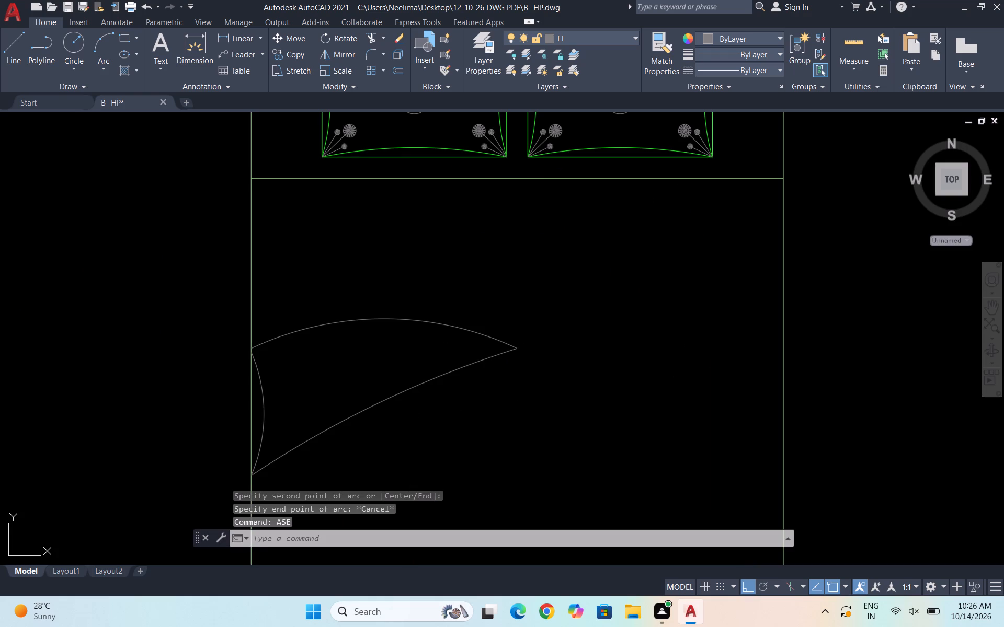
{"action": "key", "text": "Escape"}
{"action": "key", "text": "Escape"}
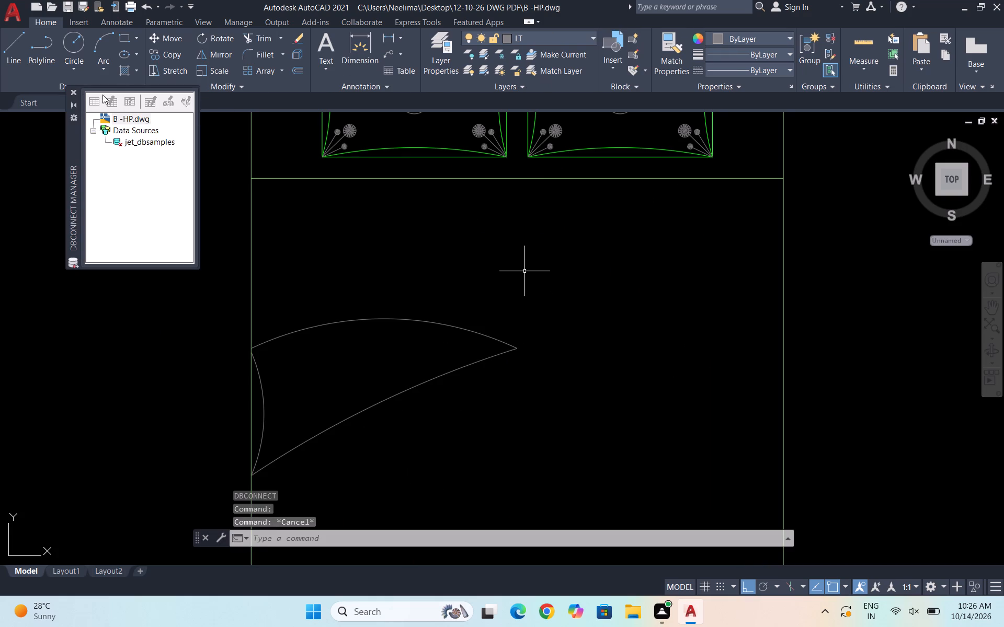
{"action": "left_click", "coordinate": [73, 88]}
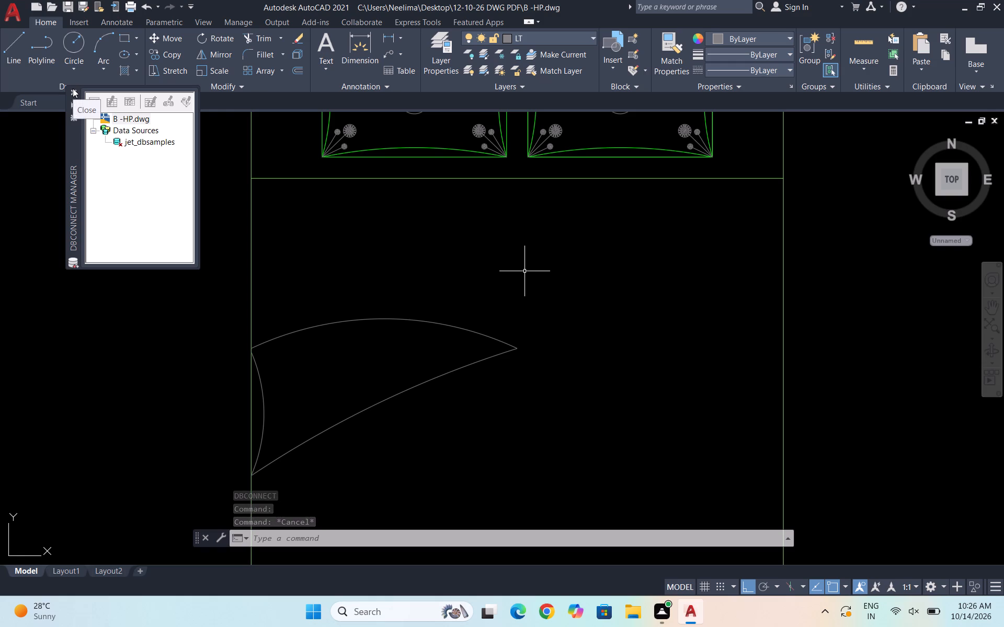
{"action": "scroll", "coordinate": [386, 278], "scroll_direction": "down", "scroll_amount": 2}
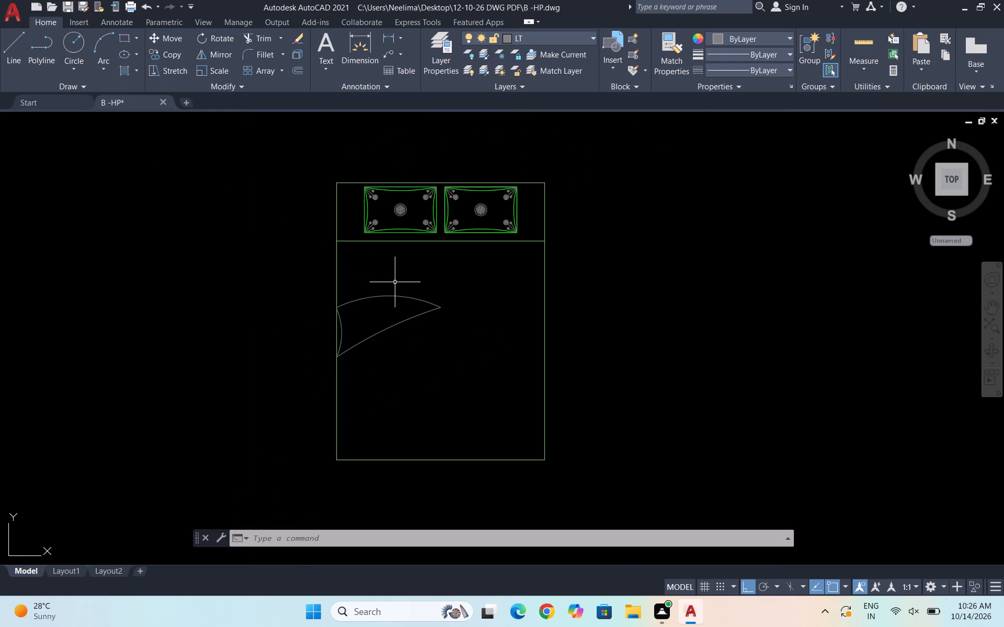
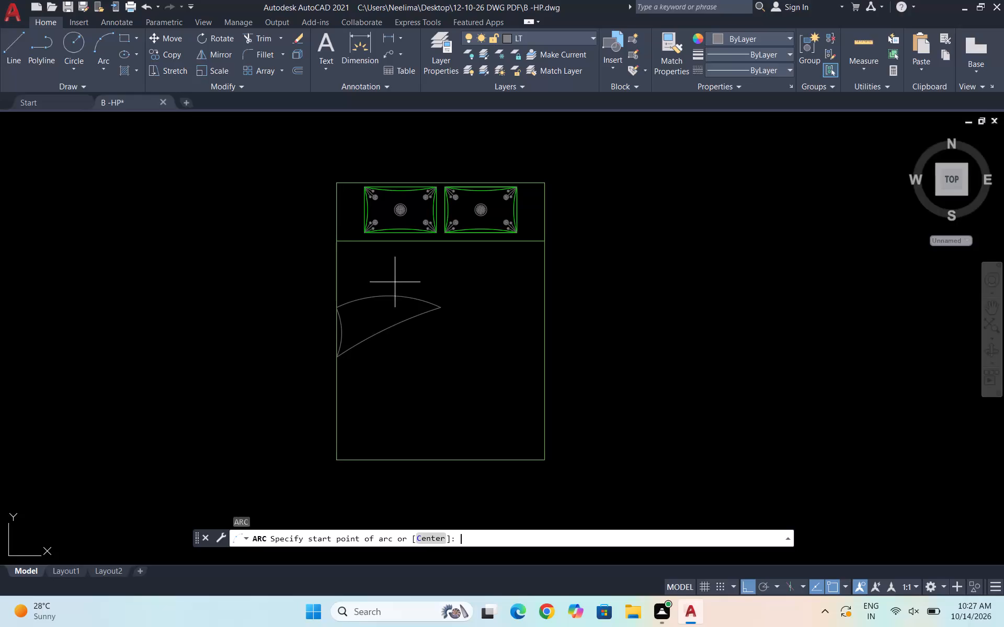
Draw an arc from the folded corner's tip through the bed's right edge at the same height, ending above and outside the bed.
{"action": "left_click", "coordinate": [442, 311]}
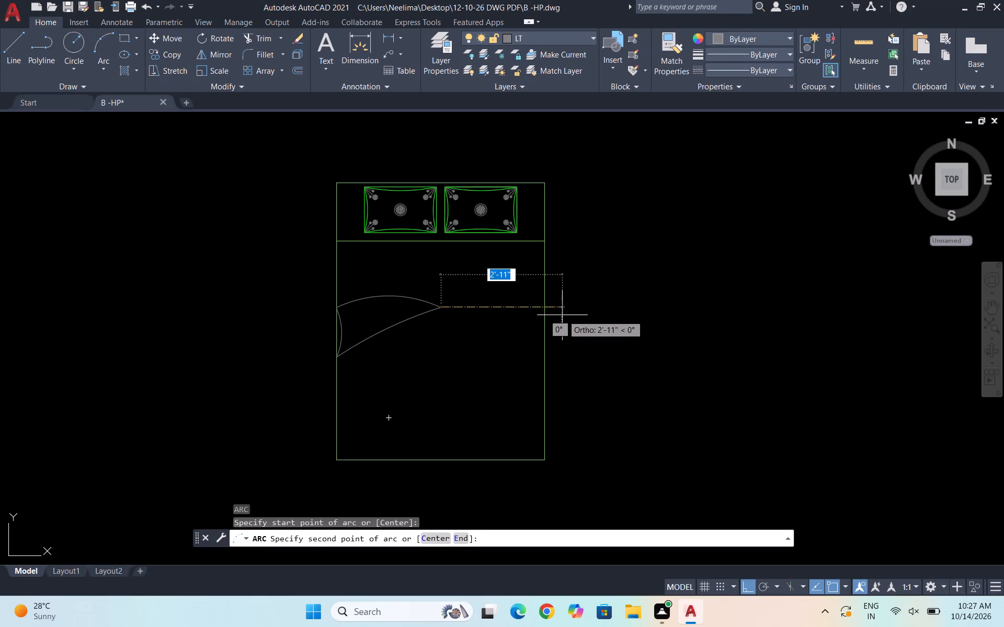
{"action": "scroll", "coordinate": [534, 305], "scroll_direction": "up", "scroll_amount": 1}
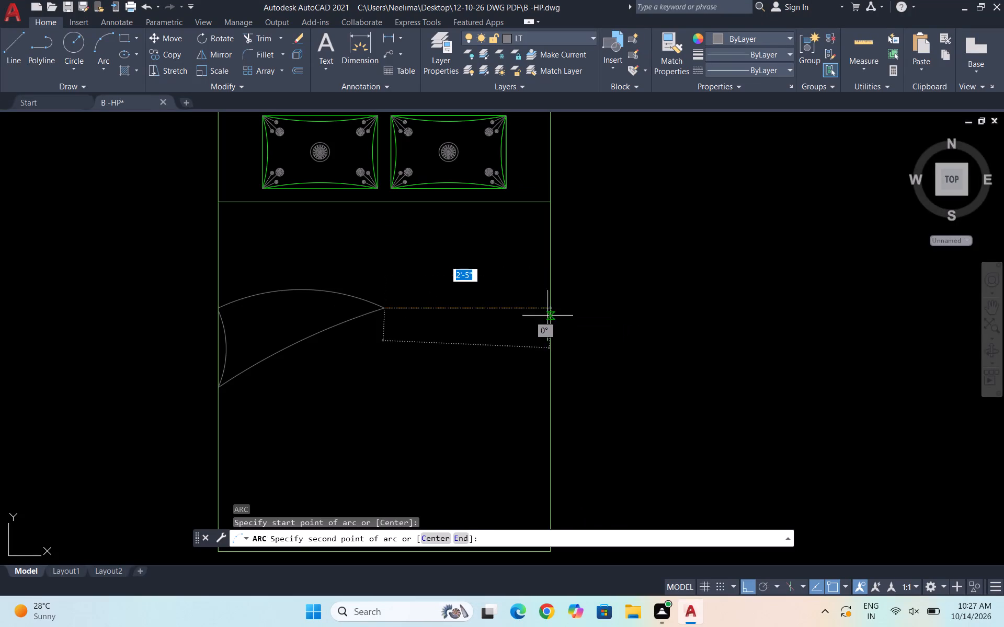
{"action": "left_click", "coordinate": [551, 311]}
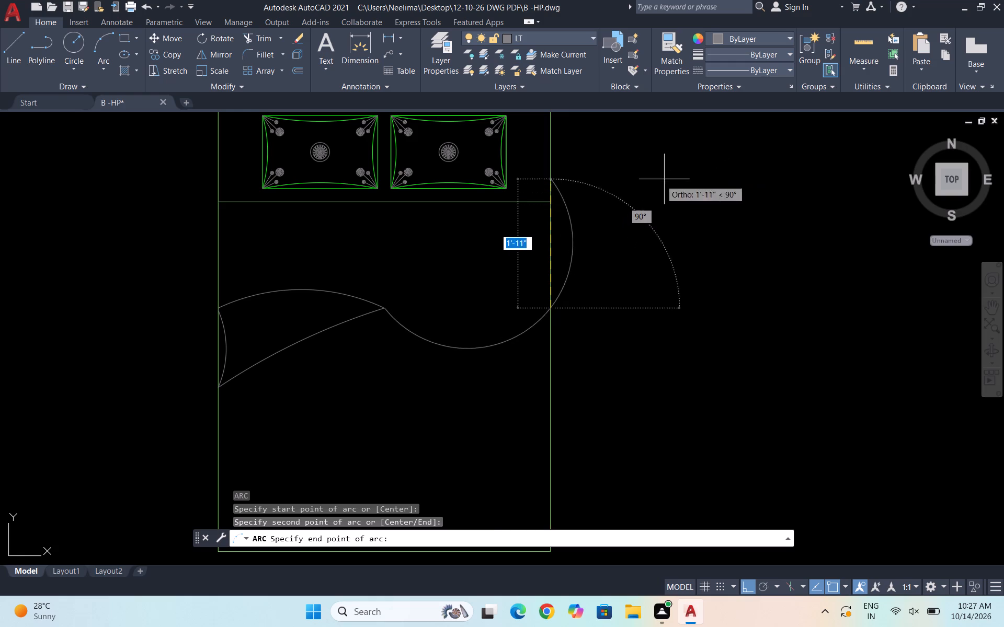
{"action": "scroll", "coordinate": [617, 202], "scroll_direction": "down", "scroll_amount": 2}
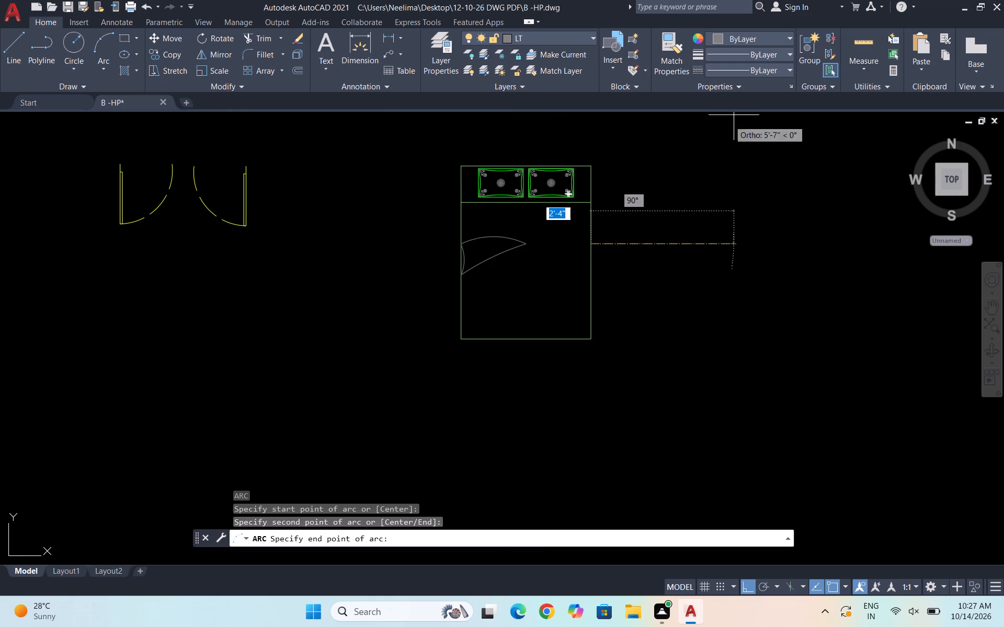
{"action": "scroll", "coordinate": [573, 224], "scroll_direction": "down", "scroll_amount": 2}
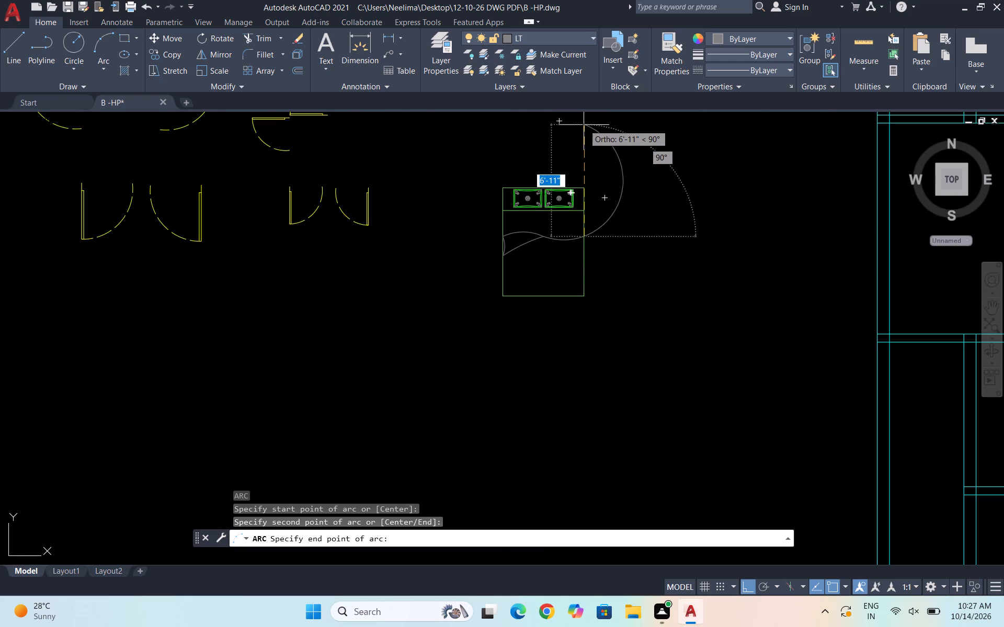
{"action": "scroll", "coordinate": [579, 180], "scroll_direction": "down", "scroll_amount": 1}
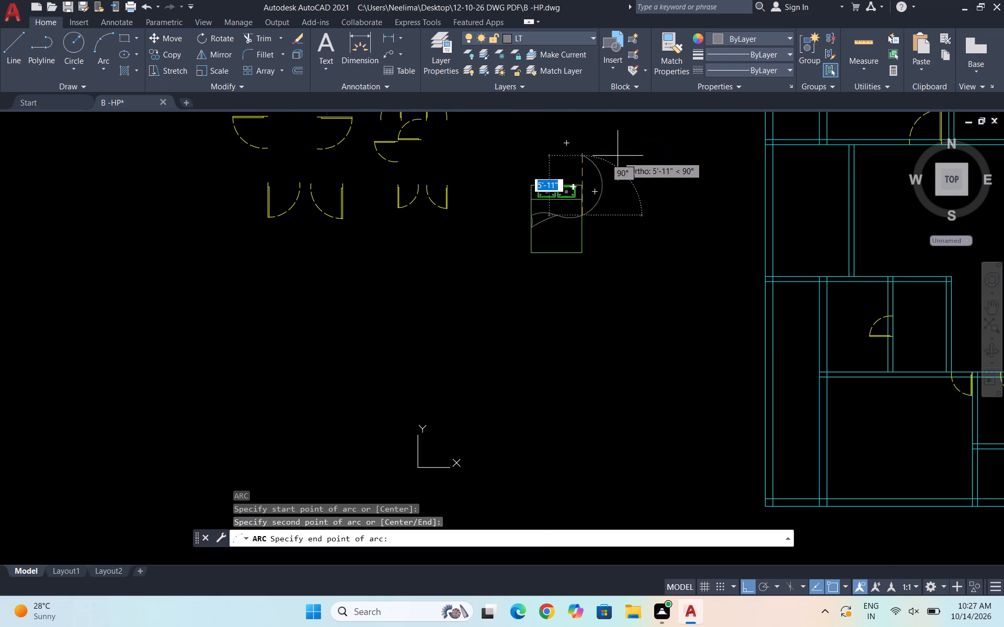
{"action": "scroll", "coordinate": [617, 160], "scroll_direction": "down", "scroll_amount": 1}
{"action": "scroll", "coordinate": [601, 146], "scroll_direction": "up", "scroll_amount": 5}
{"action": "scroll", "coordinate": [610, 137], "scroll_direction": "down", "scroll_amount": 2}
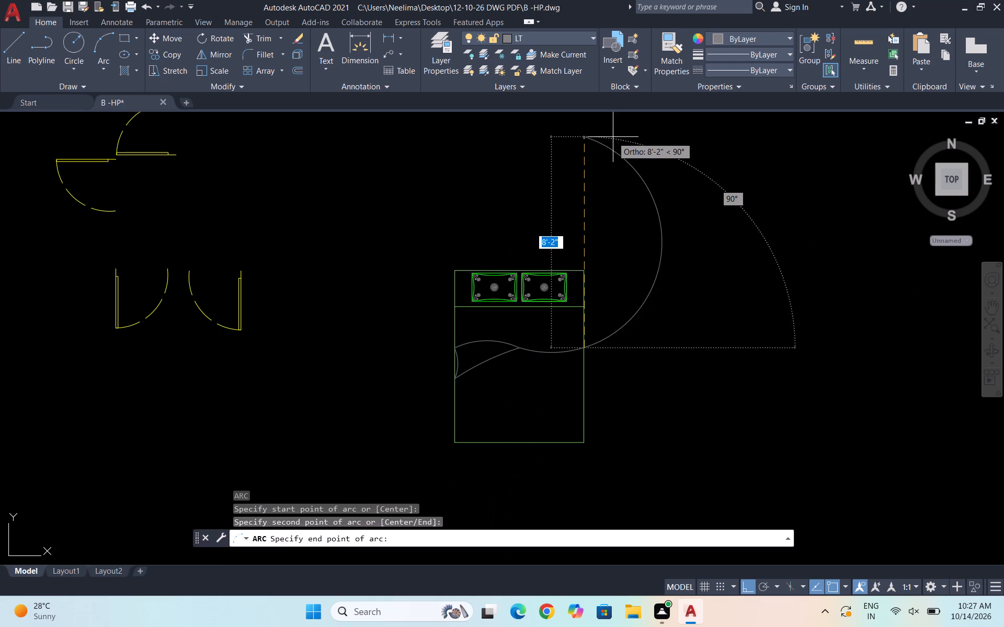
{"action": "left_click", "coordinate": [618, 125]}
Trim the new arc outside the bed's right edge, keeping the shallow blanket edge curve inside the bed.
{"action": "type", "text": "TR"}
{"action": "key", "text": "Return"}
{"action": "left_click_drag", "start_coordinate": [621, 323], "coordinate": [637, 341]}
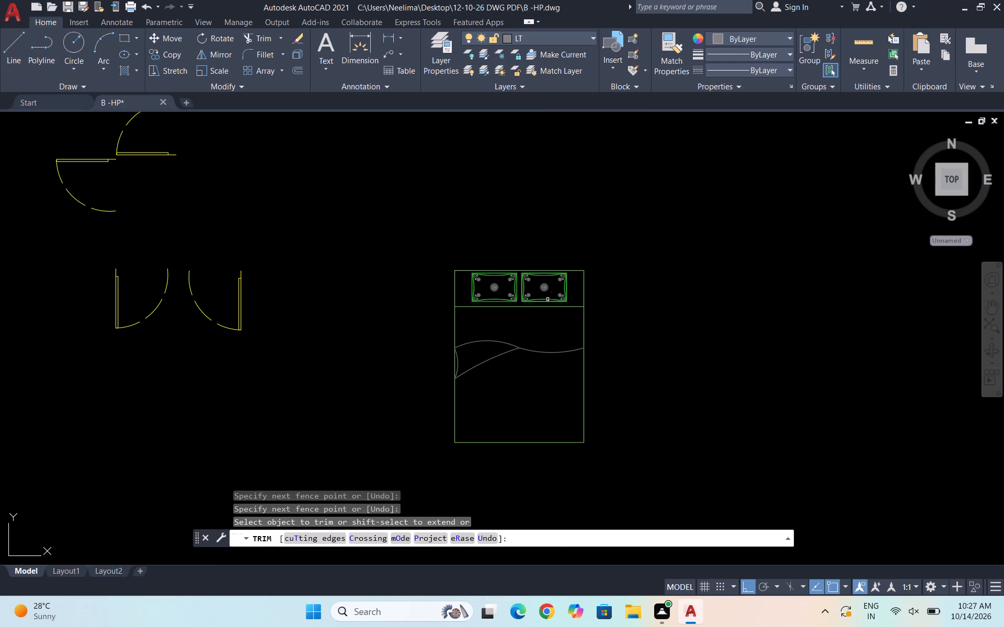
{"action": "scroll", "coordinate": [526, 396], "scroll_direction": "up", "scroll_amount": 2}
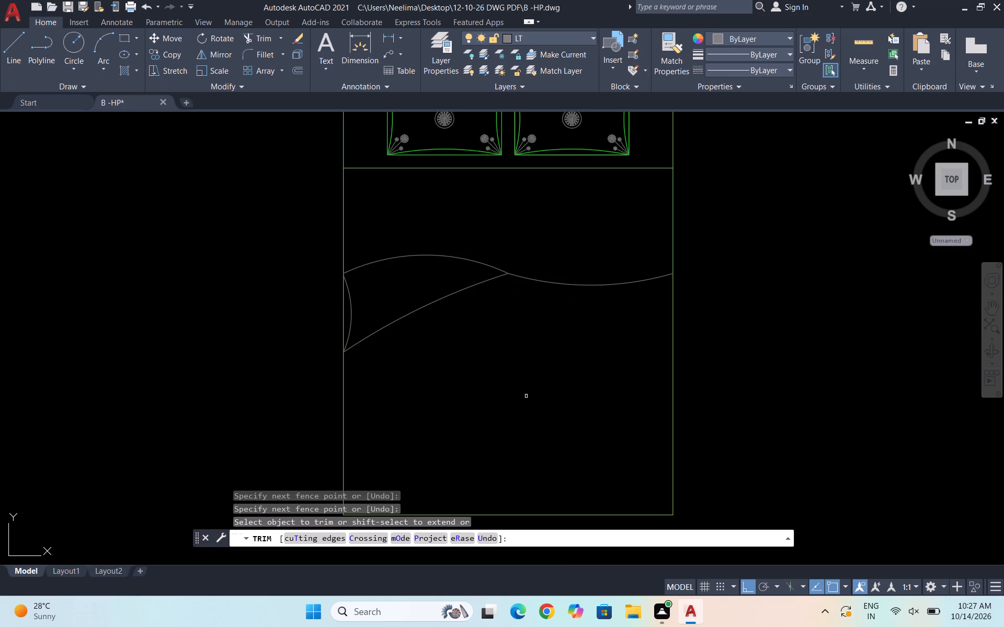
{"action": "key", "text": "Escape"}
Move all four blanket arcs, including the small curve at the bed's left edge, to the DOT layer.
{"action": "left_click", "coordinate": [589, 357]}
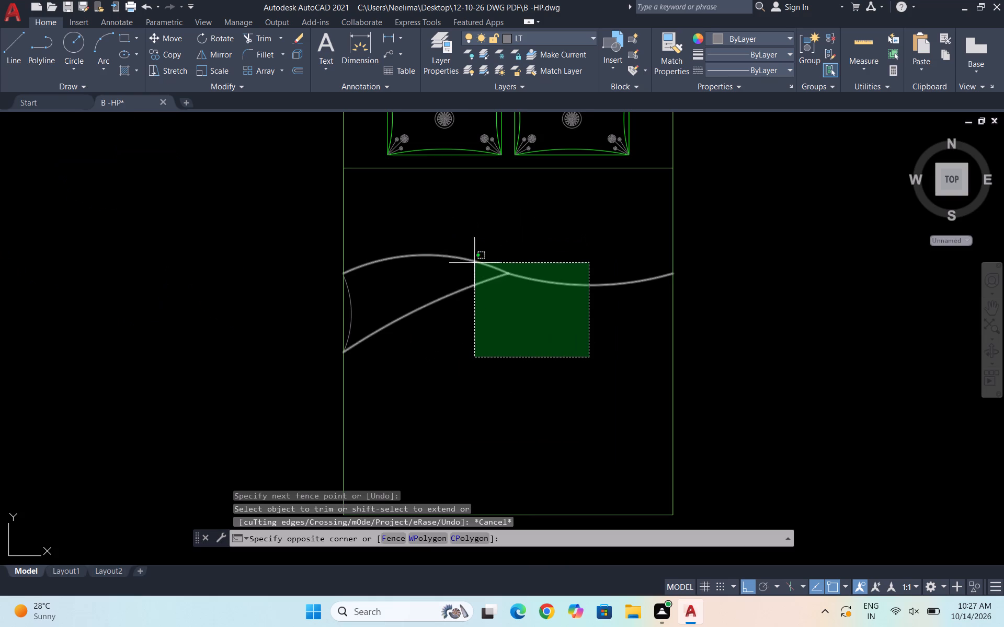
{"action": "left_click", "coordinate": [416, 245]}
{"action": "scroll", "coordinate": [362, 299], "scroll_direction": "up", "scroll_amount": 2}
{"action": "left_click", "coordinate": [360, 318]}
{"action": "left_click", "coordinate": [325, 304]}
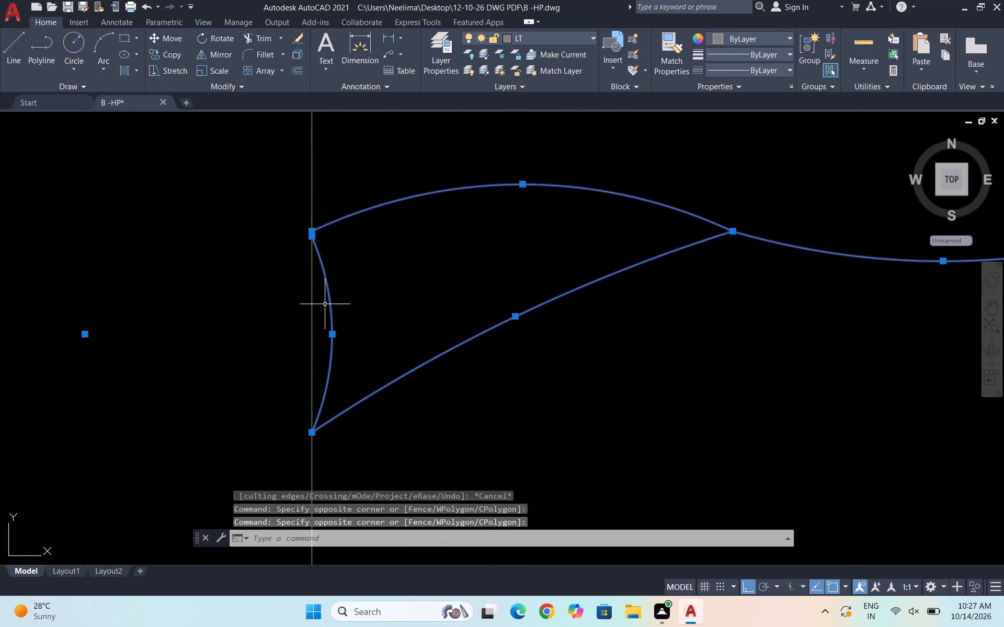
{"action": "left_click", "coordinate": [562, 35]}
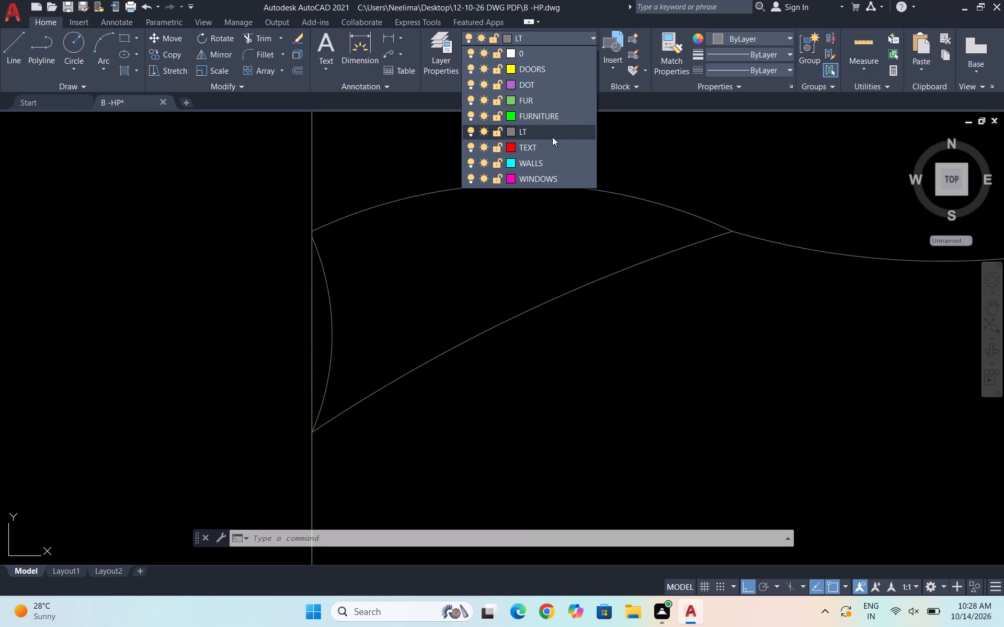
{"action": "left_click", "coordinate": [524, 89]}
{"action": "key", "text": "Escape"}
Copy the folded corner's upper arc slightly below itself, using its left end as the base point.
{"action": "scroll", "coordinate": [550, 138], "scroll_direction": "down", "scroll_amount": 6}
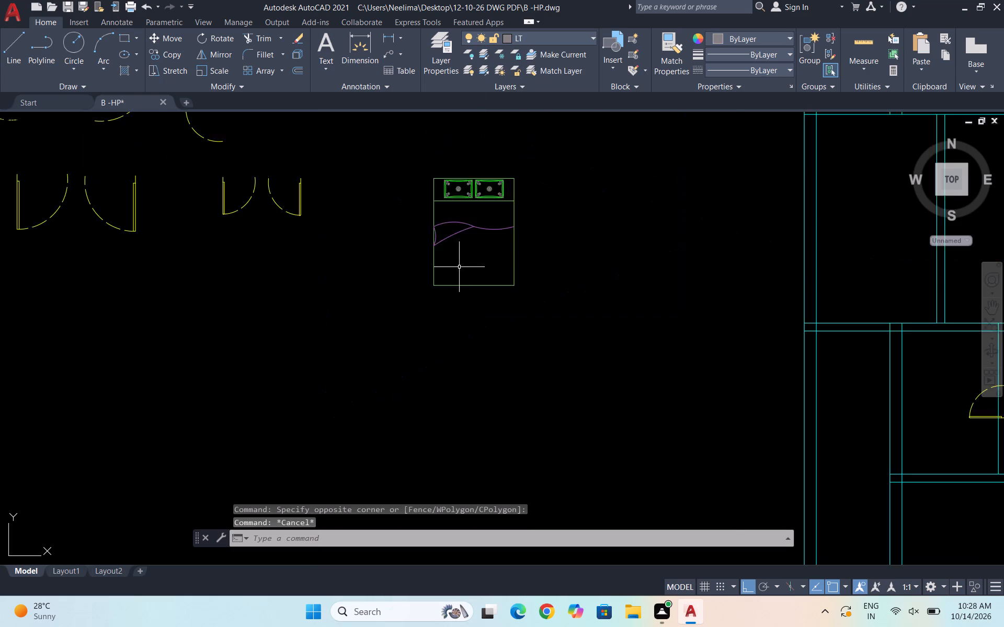
{"action": "scroll", "coordinate": [459, 267], "scroll_direction": "down", "scroll_amount": 1}
{"action": "scroll", "coordinate": [446, 236], "scroll_direction": "up", "scroll_amount": 4}
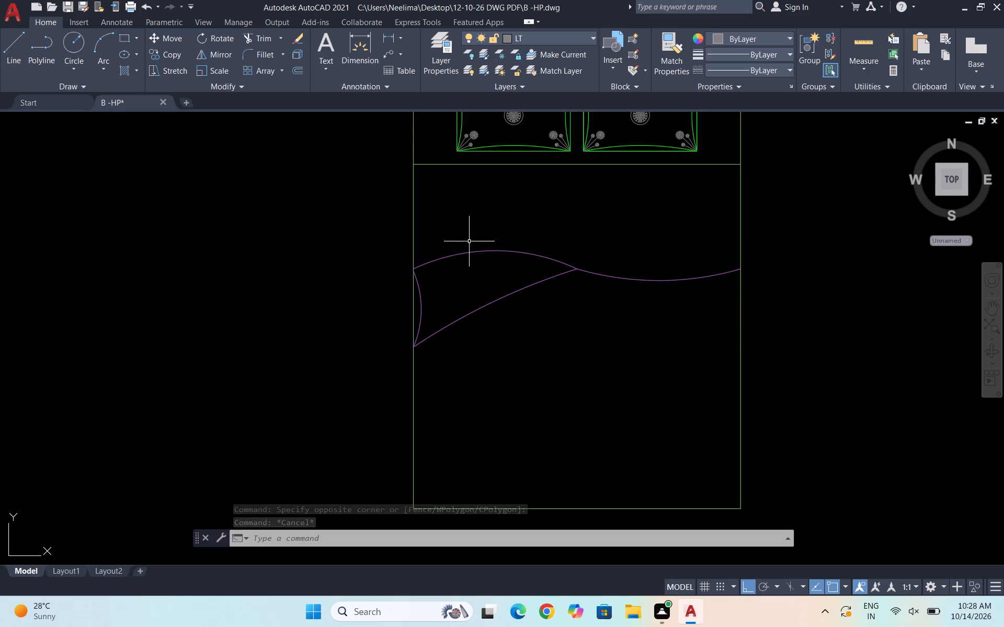
{"action": "left_click", "coordinate": [470, 250]}
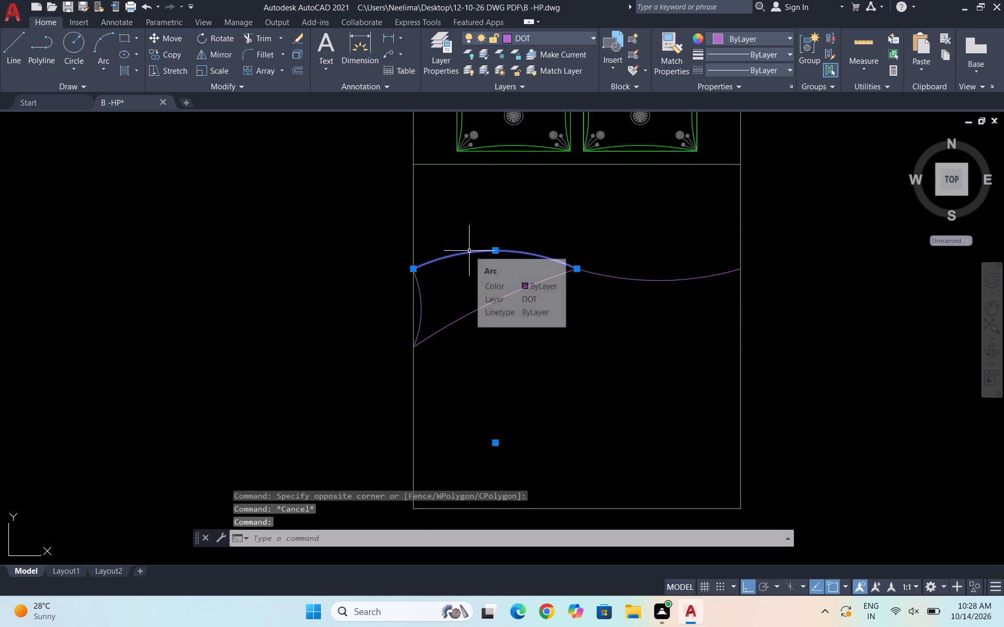
{"action": "type", "text": "CO"}
{"action": "key", "text": "Return"}
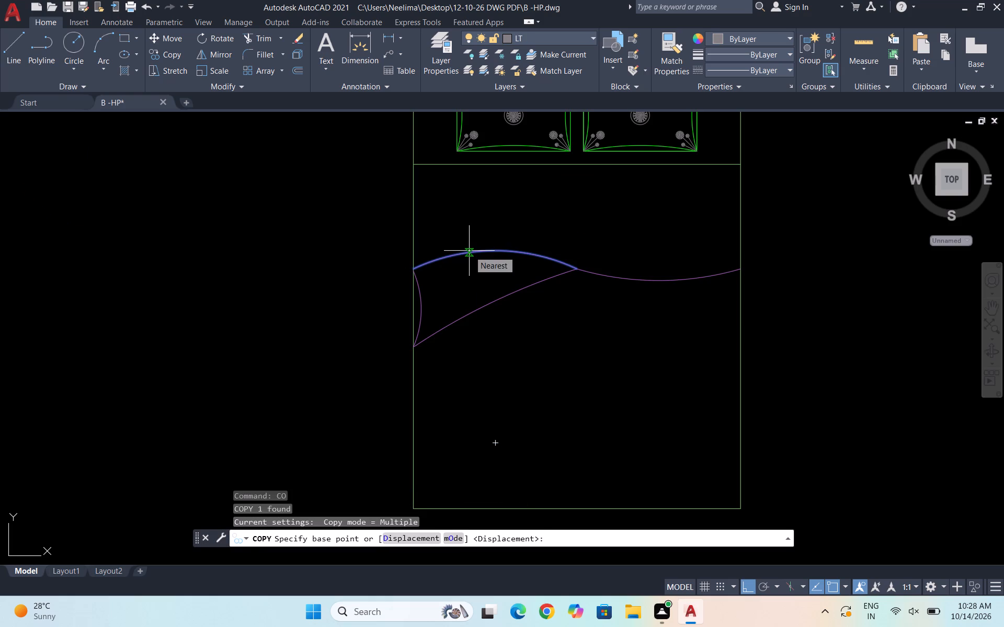
{"action": "left_click", "coordinate": [413, 269]}
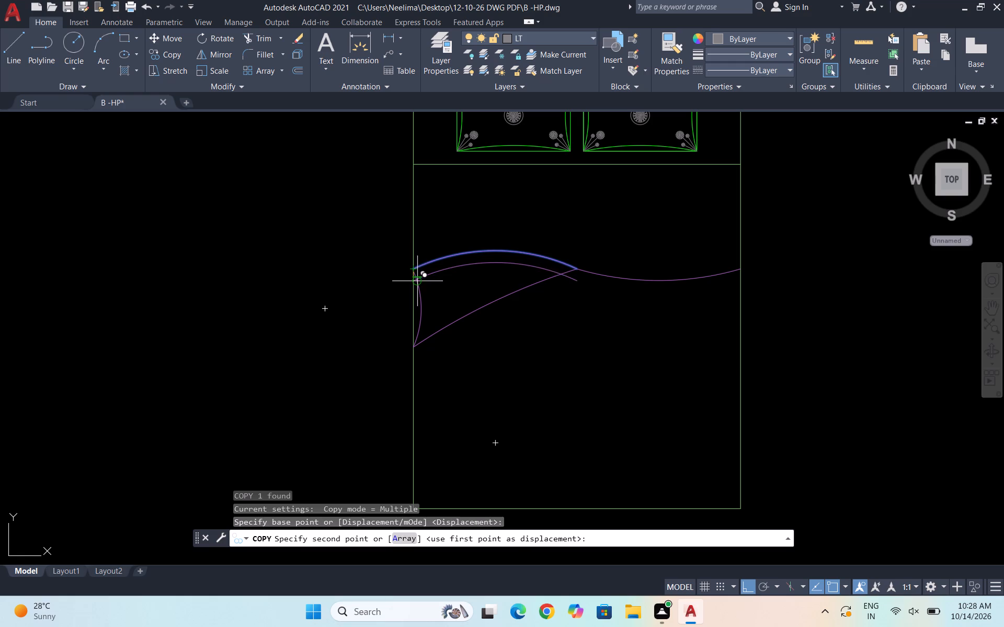
{"action": "scroll", "coordinate": [414, 274], "scroll_direction": "up", "scroll_amount": 4}
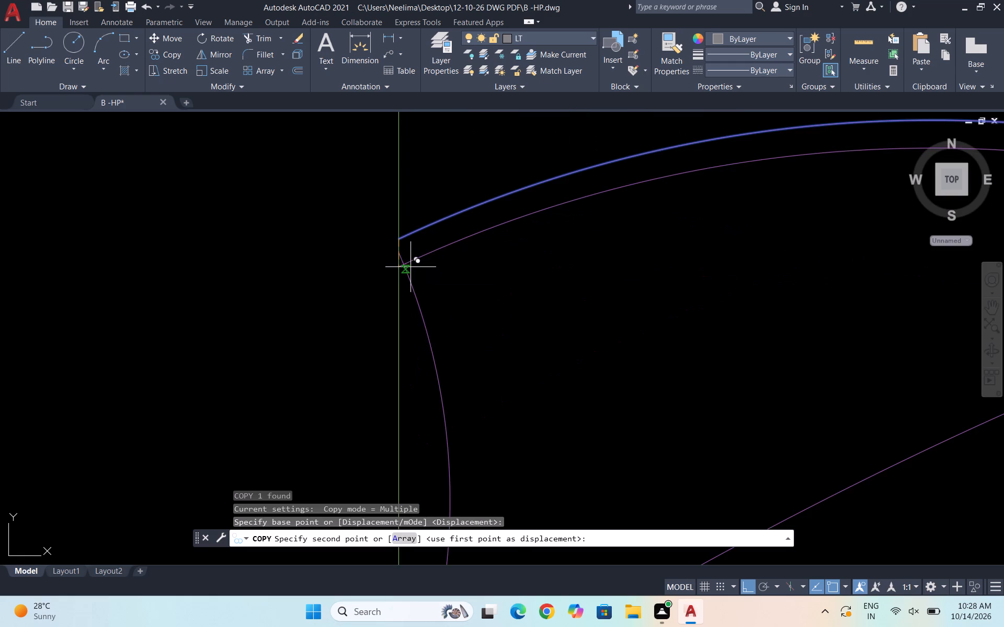
{"action": "left_click", "coordinate": [405, 262]}
{"action": "scroll", "coordinate": [369, 263], "scroll_direction": "down", "scroll_amount": 3}
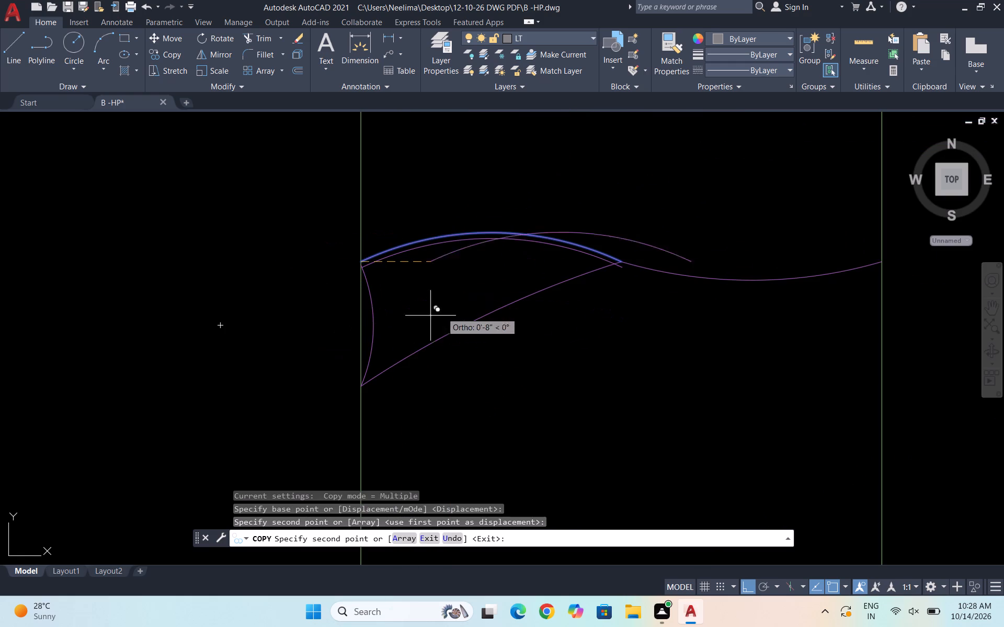
{"action": "key", "text": "Escape"}
Copy the folded corner's lower arc slightly above itself, from its left end to a point on the small side curve.
{"action": "left_click", "coordinate": [493, 319]}
{"action": "left_click", "coordinate": [446, 288]}
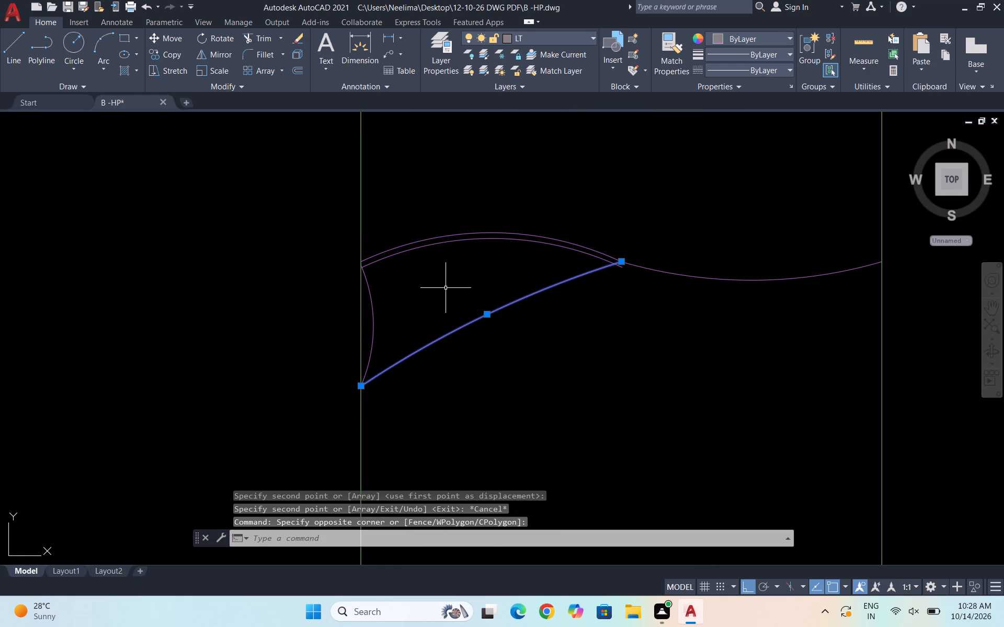
{"action": "type", "text": "CO"}
{"action": "key", "text": "Return"}
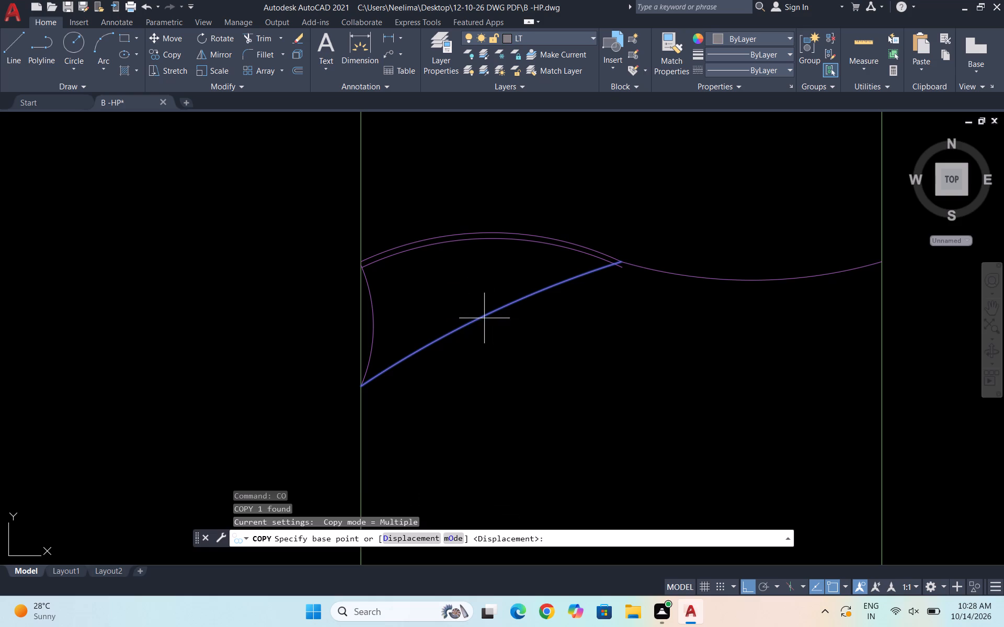
{"action": "left_click", "coordinate": [361, 386]}
{"action": "left_click", "coordinate": [366, 378]}
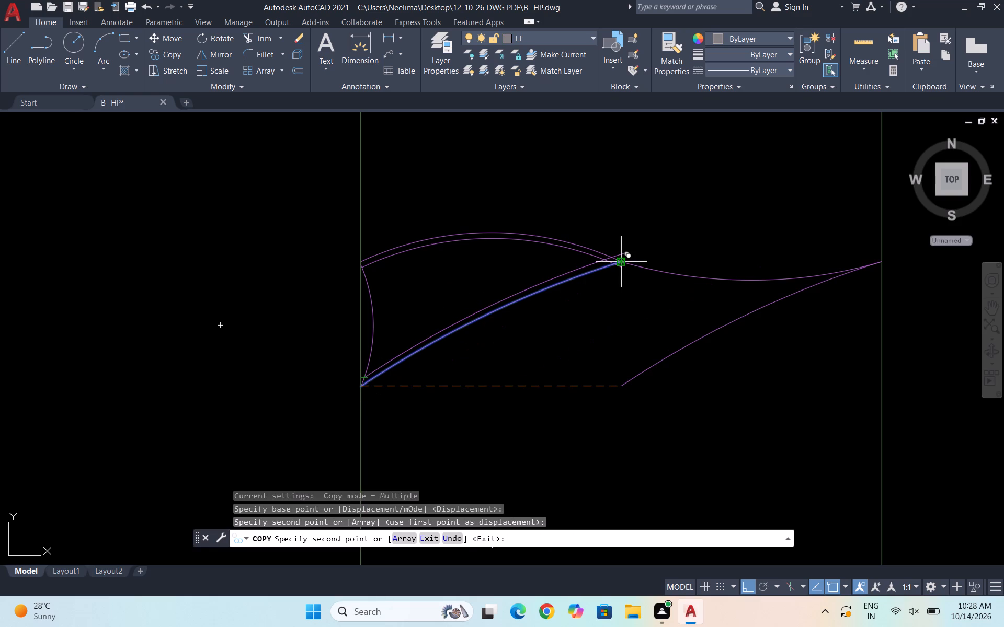
{"action": "key", "text": "Escape"}
Copy the blanket edge arc right of the folded corner slightly below itself, starting the copy on the duplicated upper arc.
{"action": "left_click", "coordinate": [747, 308]}
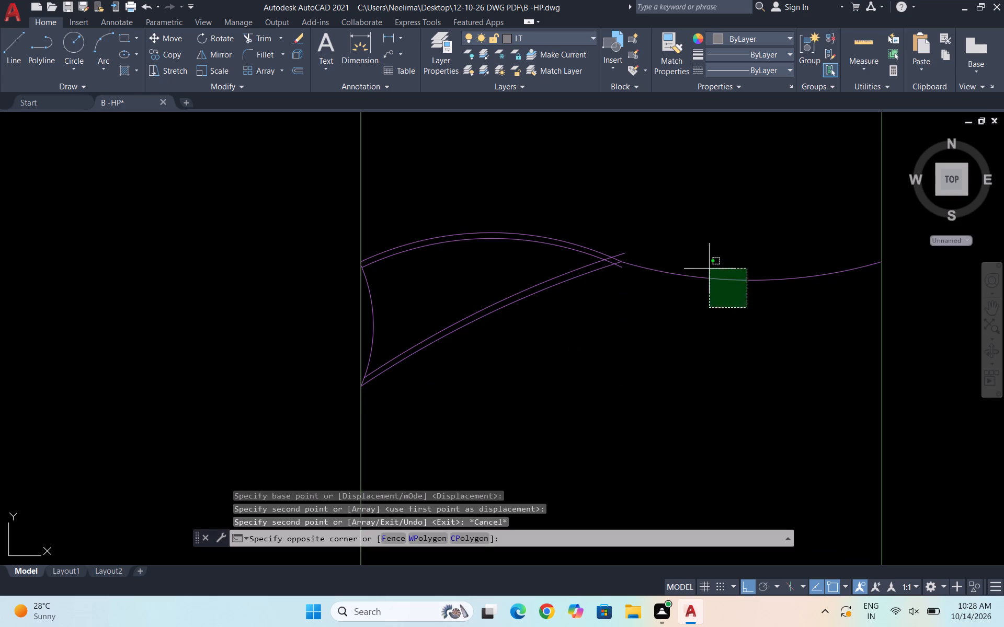
{"action": "left_click", "coordinate": [707, 266]}
{"action": "type", "text": "CO"}
{"action": "key", "text": "Return"}
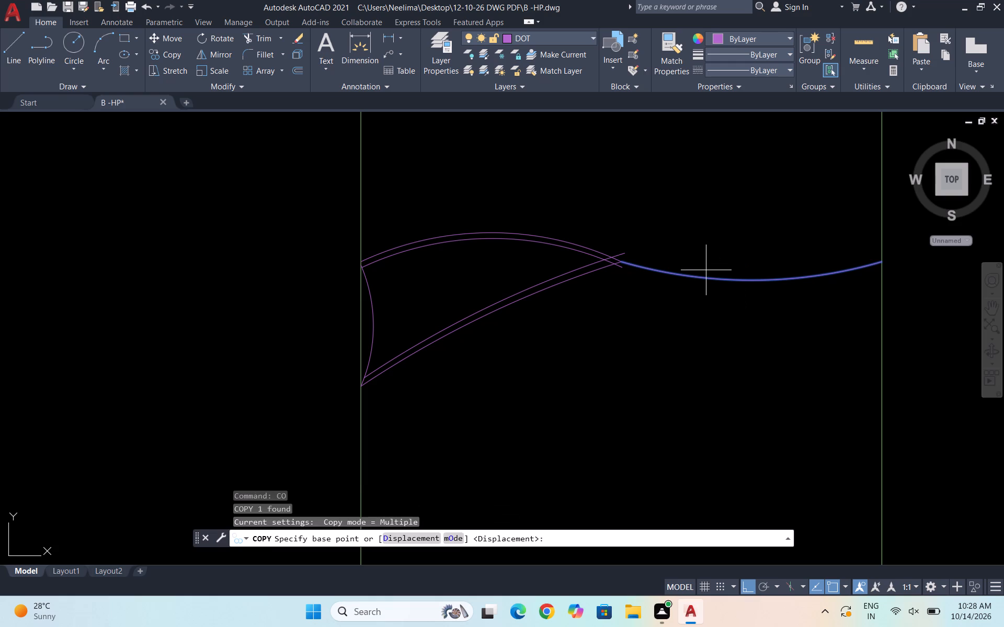
{"action": "scroll", "coordinate": [642, 258], "scroll_direction": "up", "scroll_amount": 3}
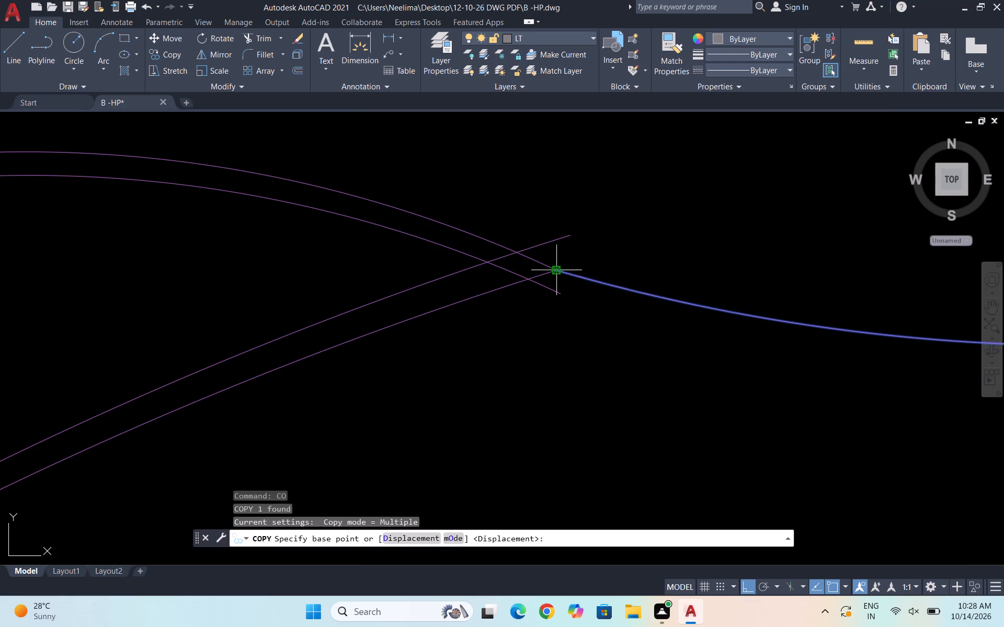
{"action": "left_click", "coordinate": [554, 266]}
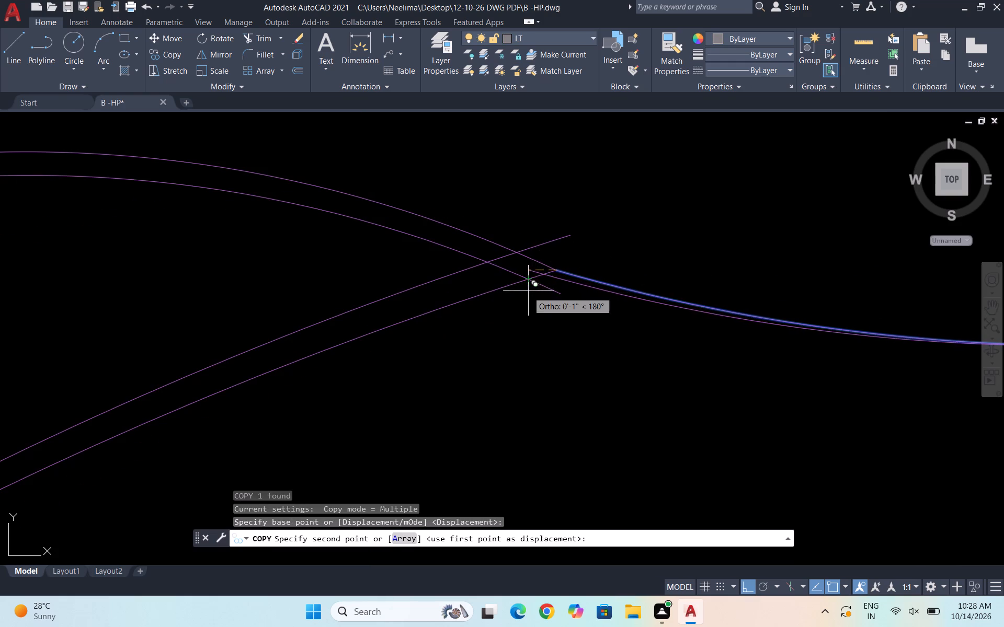
{"action": "scroll", "coordinate": [528, 289], "scroll_direction": "down", "scroll_amount": 4}
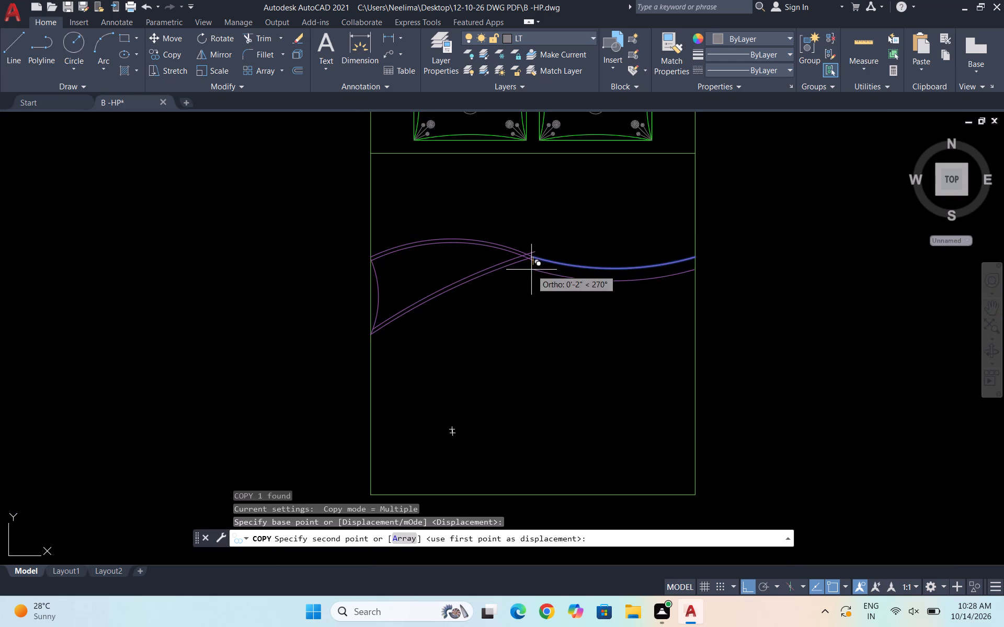
{"action": "scroll", "coordinate": [530, 265], "scroll_direction": "up", "scroll_amount": 1}
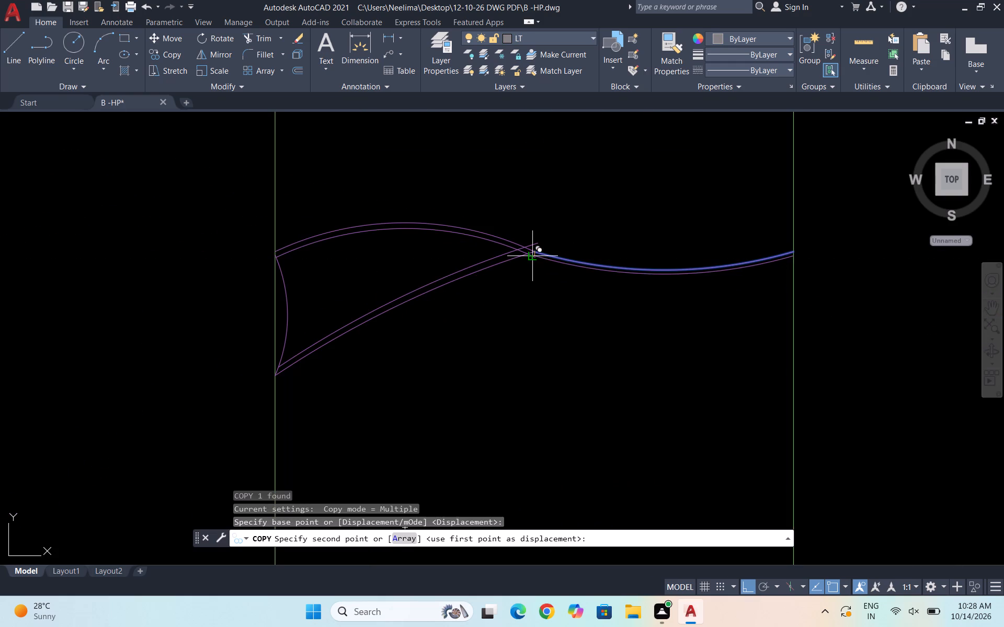
{"action": "scroll", "coordinate": [530, 259], "scroll_direction": "up", "scroll_amount": 3}
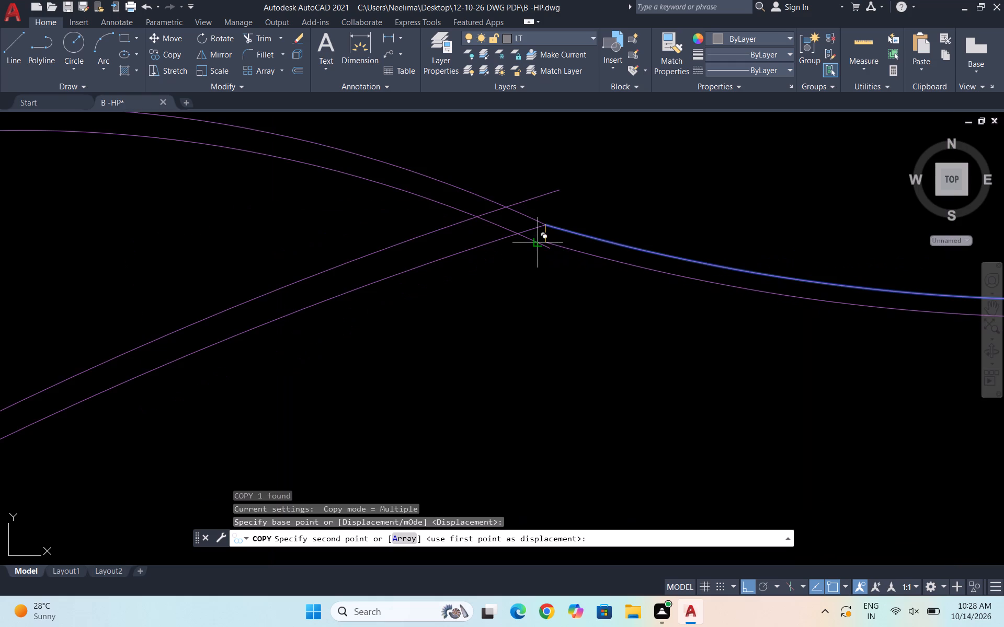
{"action": "left_click", "coordinate": [537, 249]}
{"action": "scroll", "coordinate": [450, 270], "scroll_direction": "down", "scroll_amount": 2}
{"action": "key", "text": "Escape"}
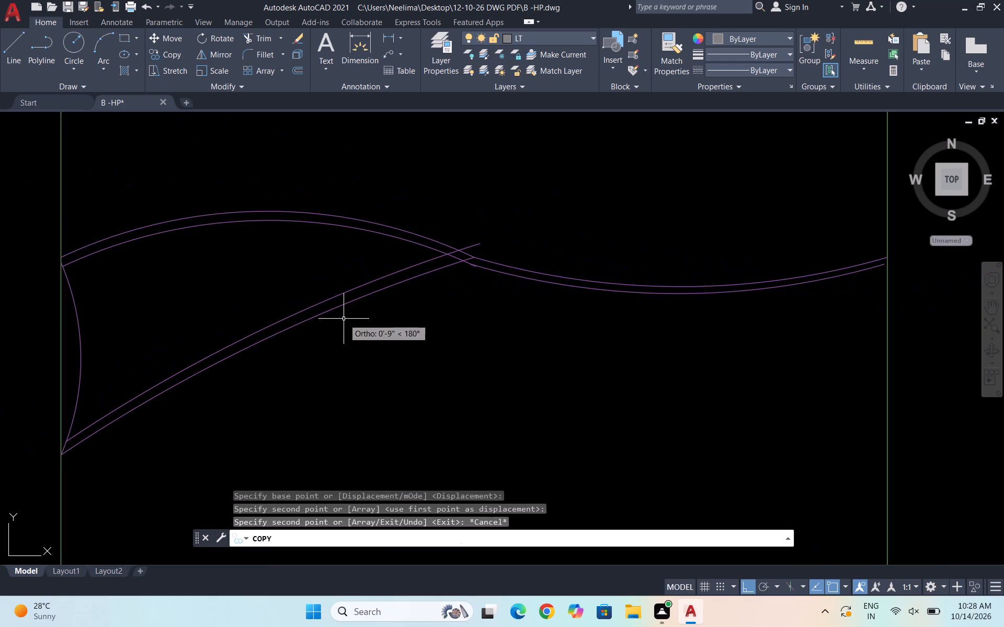
Extend the copied blanket edge arc to the folded corner's lower arc at one end and the bed's right edge at the other.
{"action": "scroll", "coordinate": [518, 277], "scroll_direction": "up", "scroll_amount": 3}
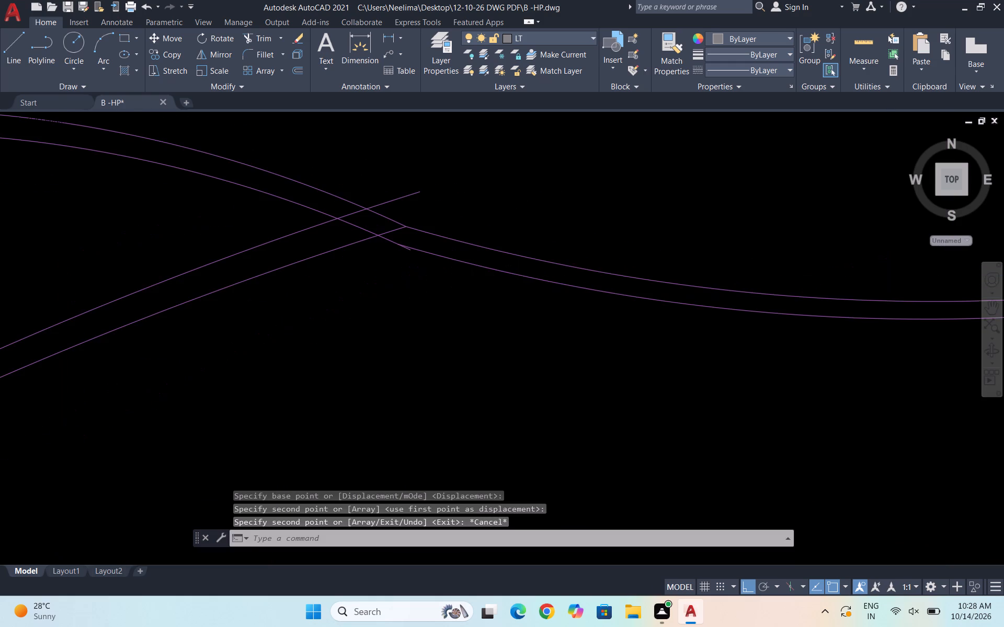
{"action": "type", "text": "EX"}
{"action": "key", "text": "Return"}
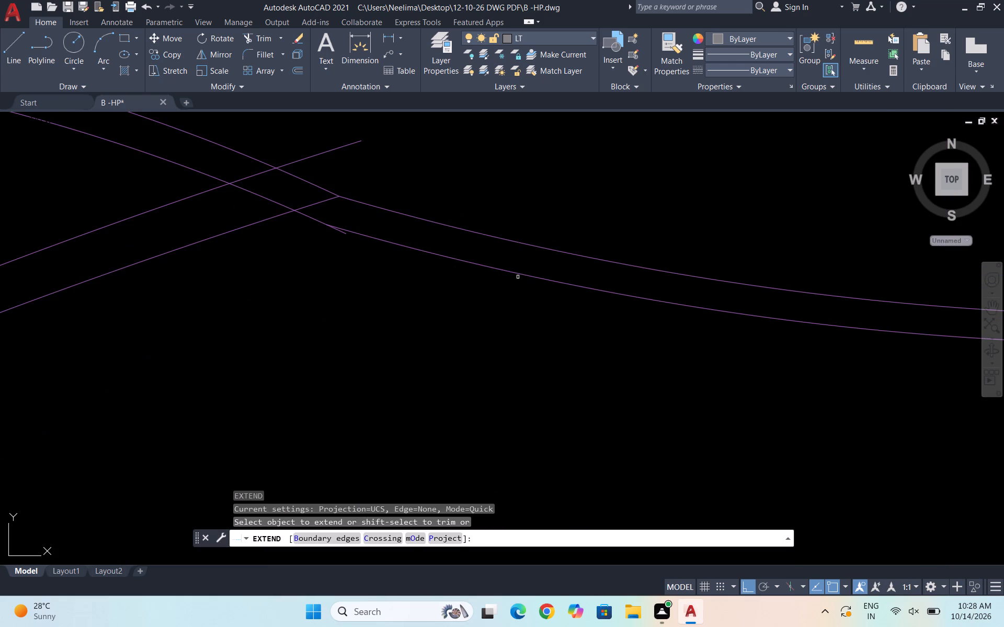
{"action": "left_click", "coordinate": [448, 259]}
{"action": "scroll", "coordinate": [368, 269], "scroll_direction": "down", "scroll_amount": 2}
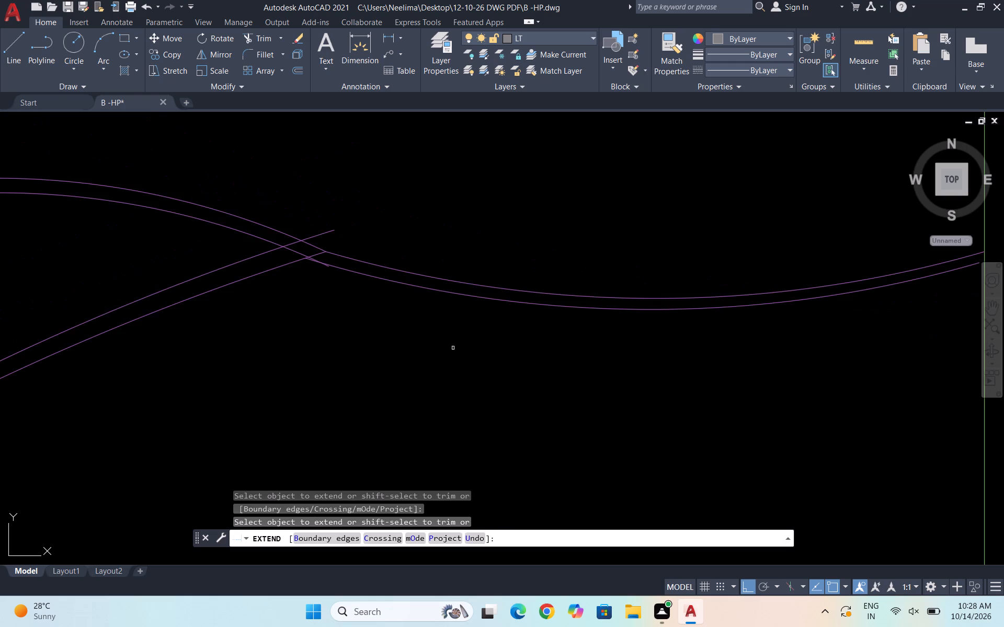
{"action": "scroll", "coordinate": [637, 304], "scroll_direction": "down", "scroll_amount": 2}
{"action": "scroll", "coordinate": [752, 293], "scroll_direction": "up", "scroll_amount": 3}
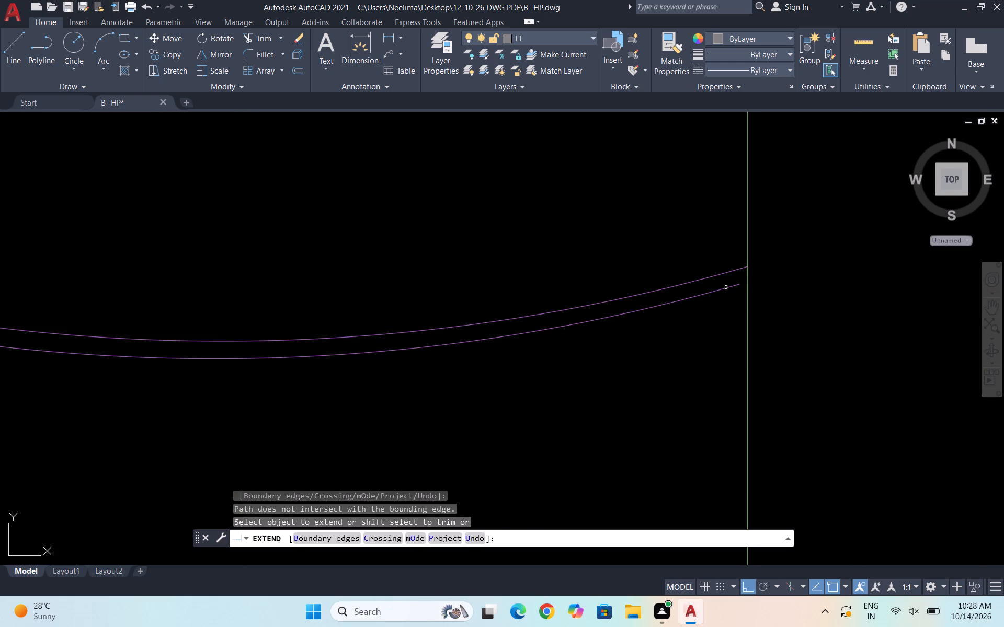
{"action": "left_click", "coordinate": [726, 287]}
{"action": "scroll", "coordinate": [722, 315], "scroll_direction": "down", "scroll_amount": 2}
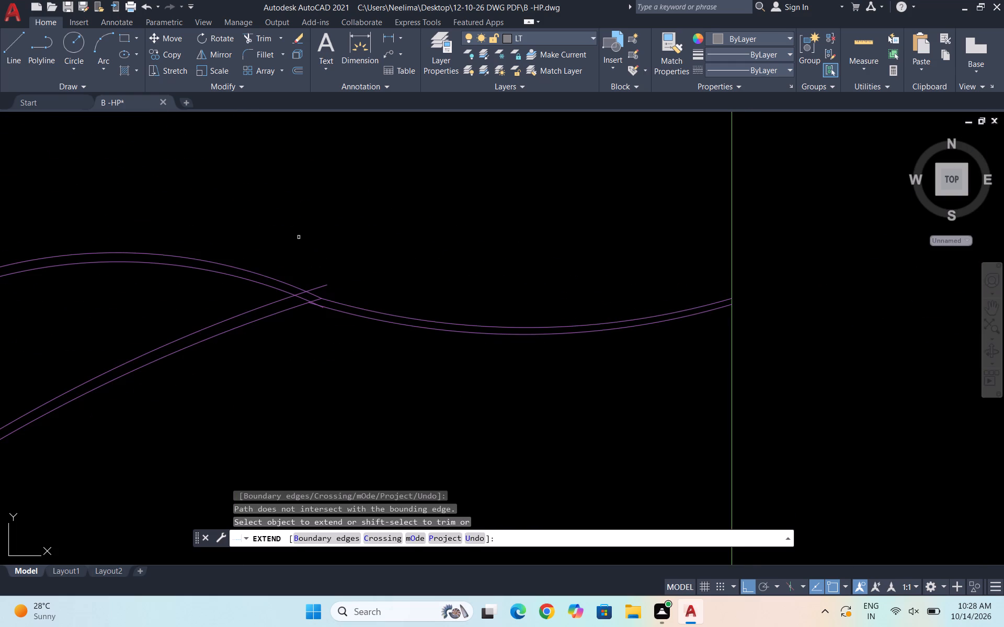
Trim the overrunning ends of the duplicated upper and lower arcs where they cross at the folded corner's tip.
{"action": "scroll", "coordinate": [353, 239], "scroll_direction": "down", "scroll_amount": 2}
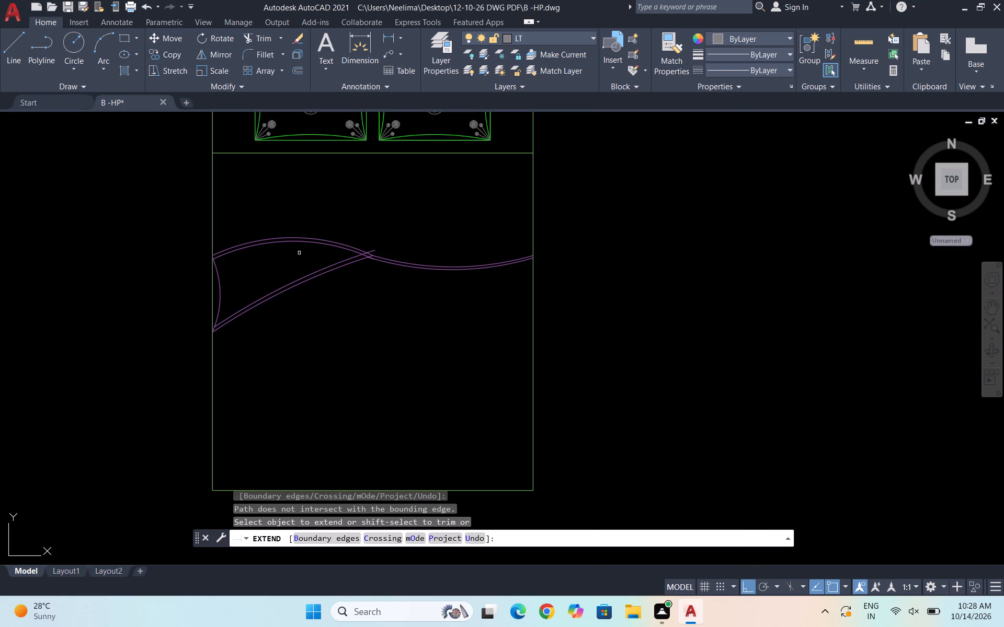
{"action": "scroll", "coordinate": [310, 254], "scroll_direction": "up", "scroll_amount": 3}
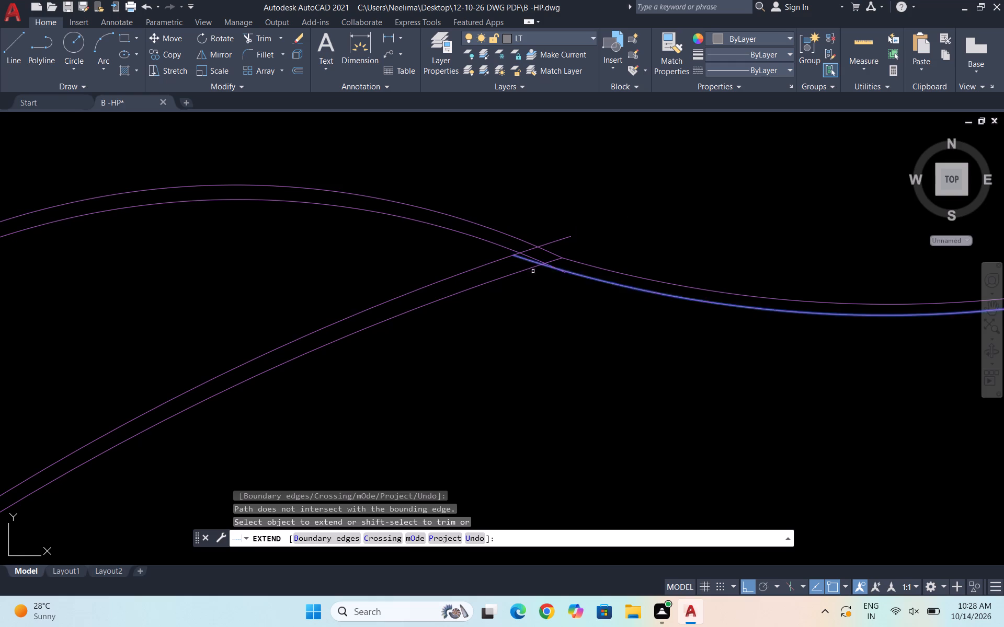
{"action": "scroll", "coordinate": [526, 273], "scroll_direction": "up", "scroll_amount": 2}
{"action": "scroll", "coordinate": [600, 268], "scroll_direction": "up", "scroll_amount": 2}
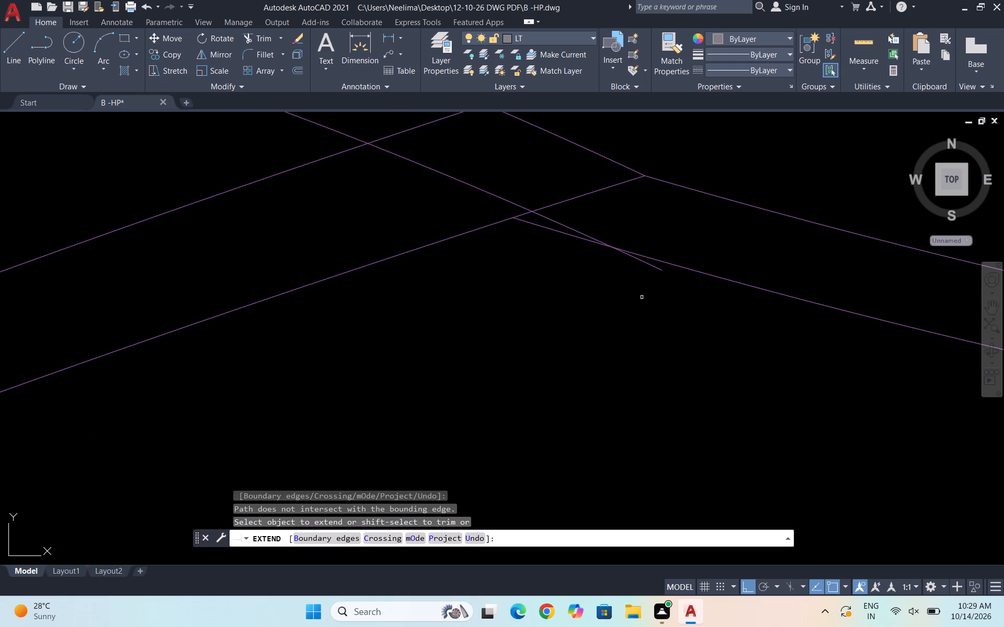
{"action": "left_click", "coordinate": [656, 270], "text": "shift"}
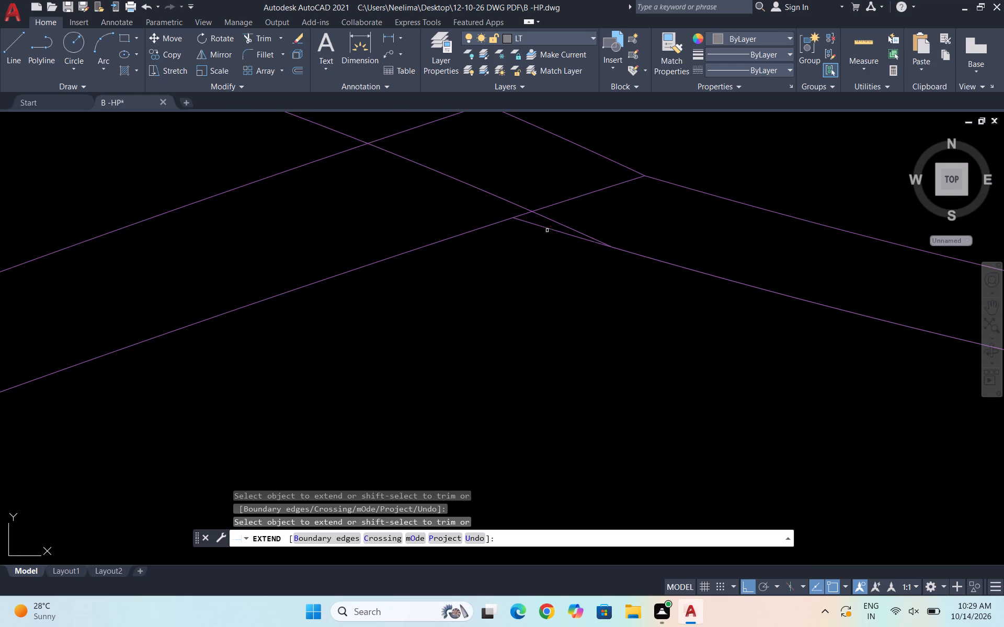
{"action": "left_click", "coordinate": [563, 224], "text": "shift"}
{"action": "scroll", "coordinate": [611, 232], "scroll_direction": "down", "scroll_amount": 4, "text": "shift"}
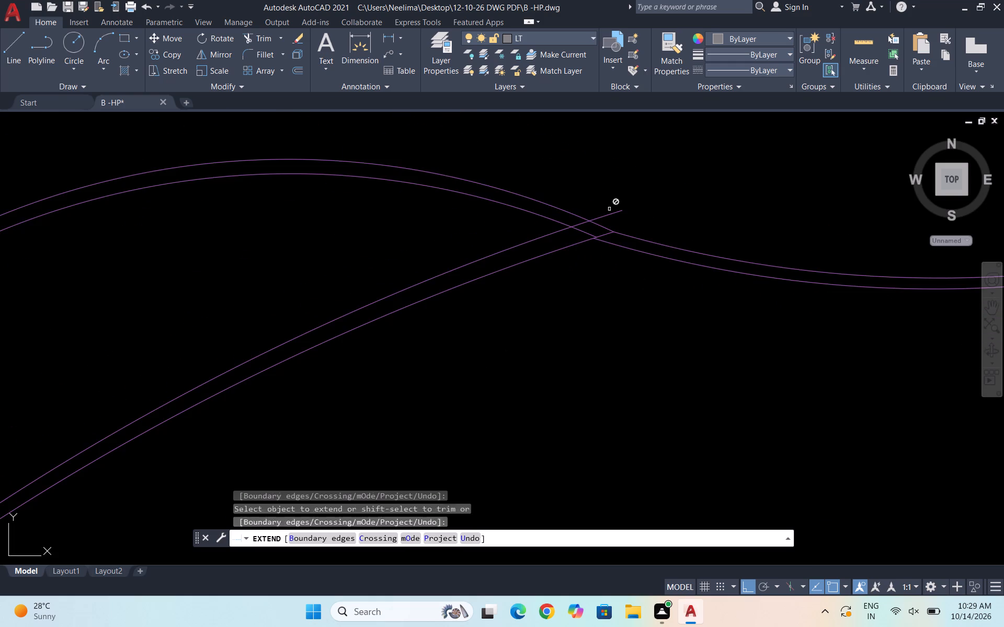
{"action": "scroll", "coordinate": [610, 203], "scroll_direction": "up", "scroll_amount": 3}
{"action": "left_click", "coordinate": [612, 249], "text": "shift"}
{"action": "scroll", "coordinate": [623, 238], "scroll_direction": "down", "scroll_amount": 3}
{"action": "scroll", "coordinate": [553, 385], "scroll_direction": "down", "scroll_amount": 2}
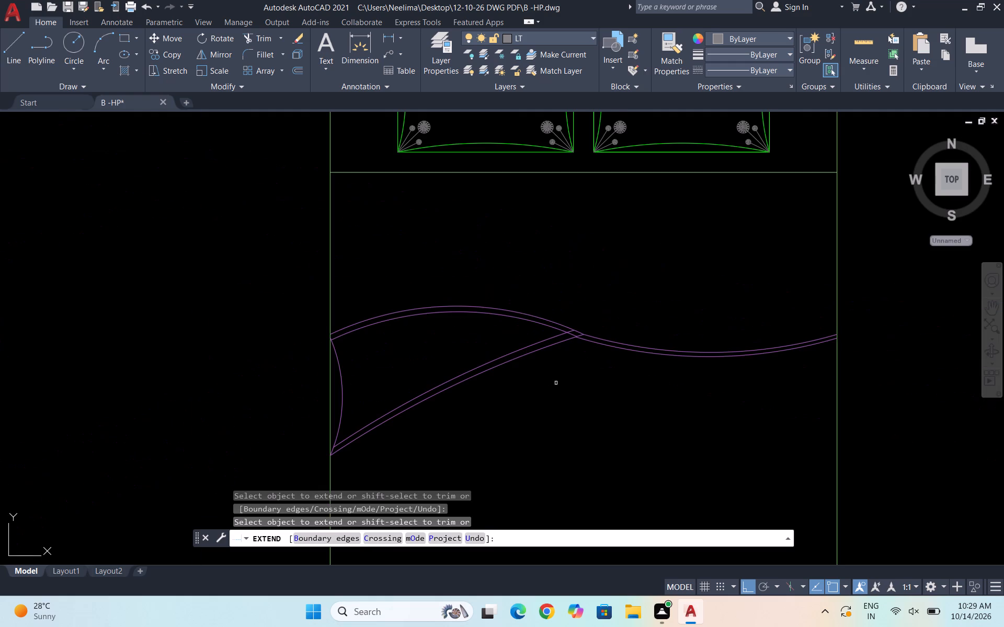
Extend the duplicated upper arc to the copied blanket edge arc and trim that edge arc's stub beyond their meeting point.
{"action": "scroll", "coordinate": [592, 330], "scroll_direction": "up", "scroll_amount": 4}
{"action": "scroll", "coordinate": [531, 342], "scroll_direction": "up", "scroll_amount": 4}
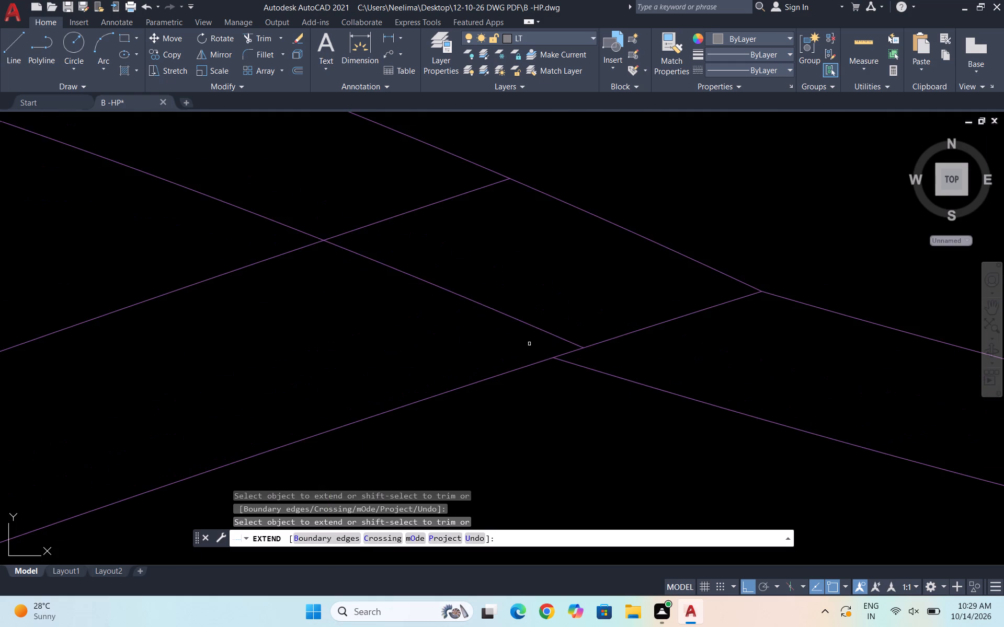
{"action": "left_click", "coordinate": [565, 341]}
{"action": "left_click", "coordinate": [602, 374], "text": "shift"}
{"action": "scroll", "coordinate": [605, 378], "scroll_direction": "down", "scroll_amount": 1}
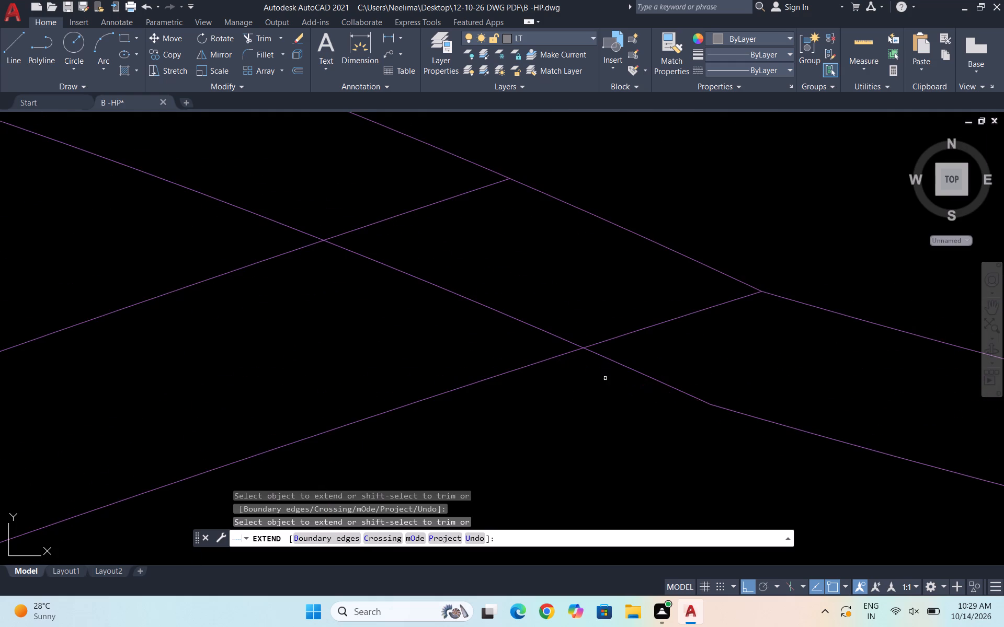
{"action": "scroll", "coordinate": [605, 378], "scroll_direction": "down", "scroll_amount": 2}
{"action": "scroll", "coordinate": [700, 359], "scroll_direction": "down", "scroll_amount": 4}
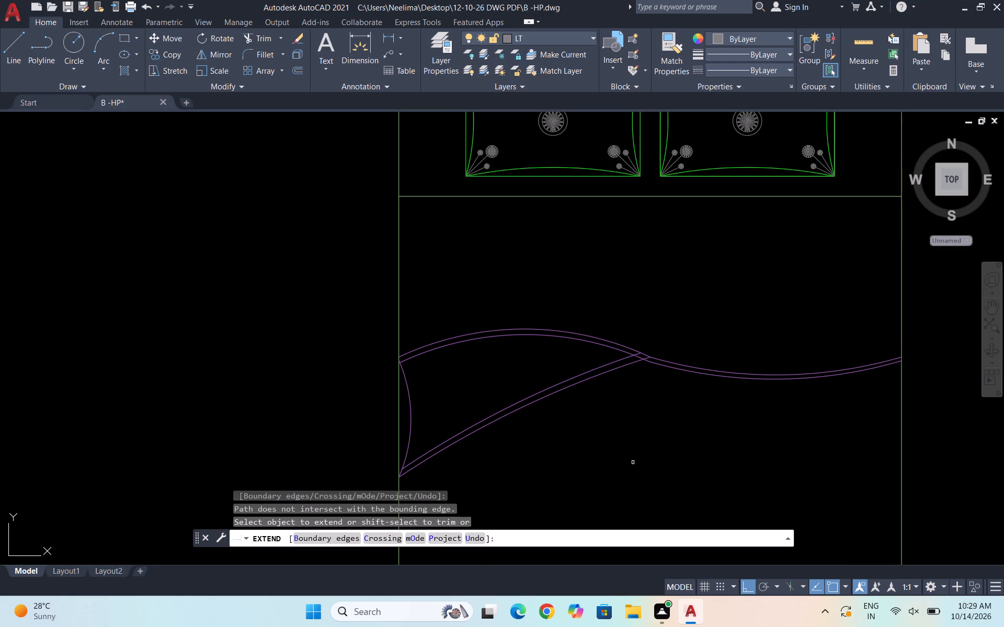
{"action": "scroll", "coordinate": [608, 438], "scroll_direction": "down", "scroll_amount": 1}
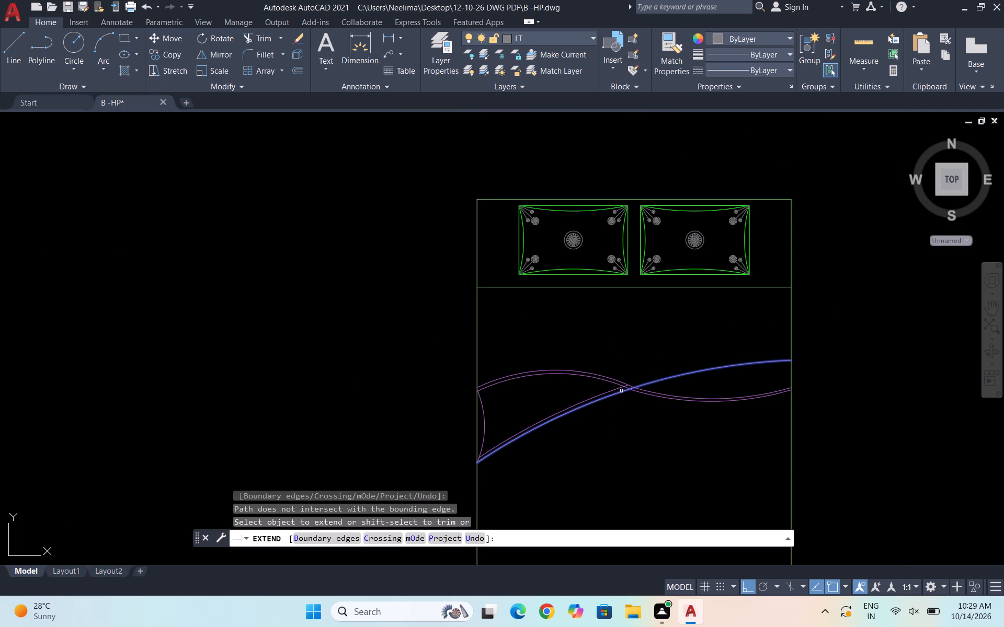
{"action": "key", "text": "Escape"}
Copy the folded corner's small side curve slightly to its right, using its upper end as the base point.
{"action": "scroll", "coordinate": [593, 364], "scroll_direction": "down", "scroll_amount": 1}
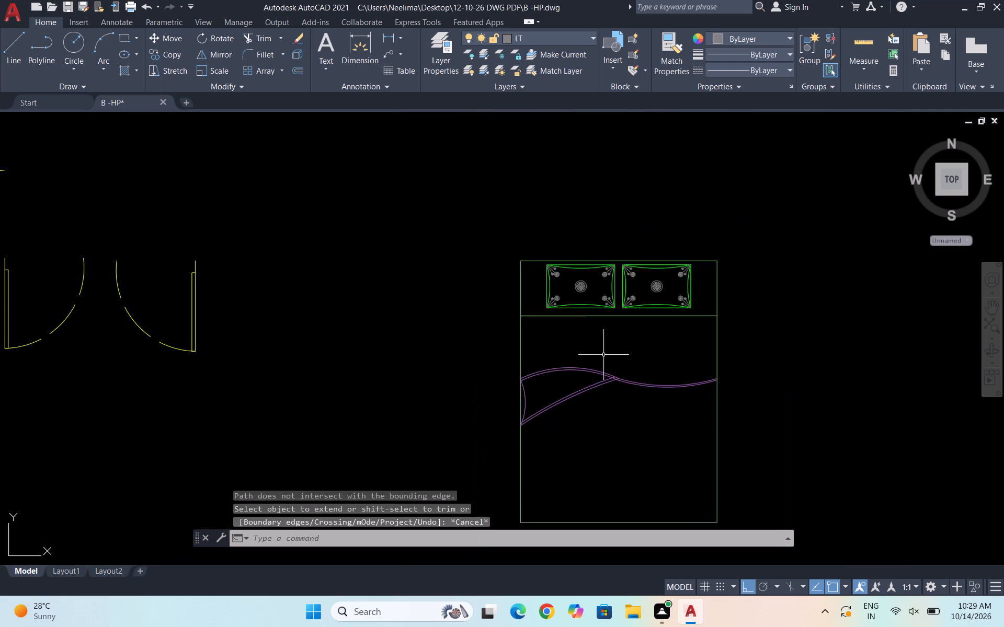
{"action": "scroll", "coordinate": [604, 354], "scroll_direction": "down", "scroll_amount": 1}
{"action": "scroll", "coordinate": [576, 384], "scroll_direction": "up", "scroll_amount": 4}
{"action": "scroll", "coordinate": [451, 376], "scroll_direction": "up", "scroll_amount": 1}
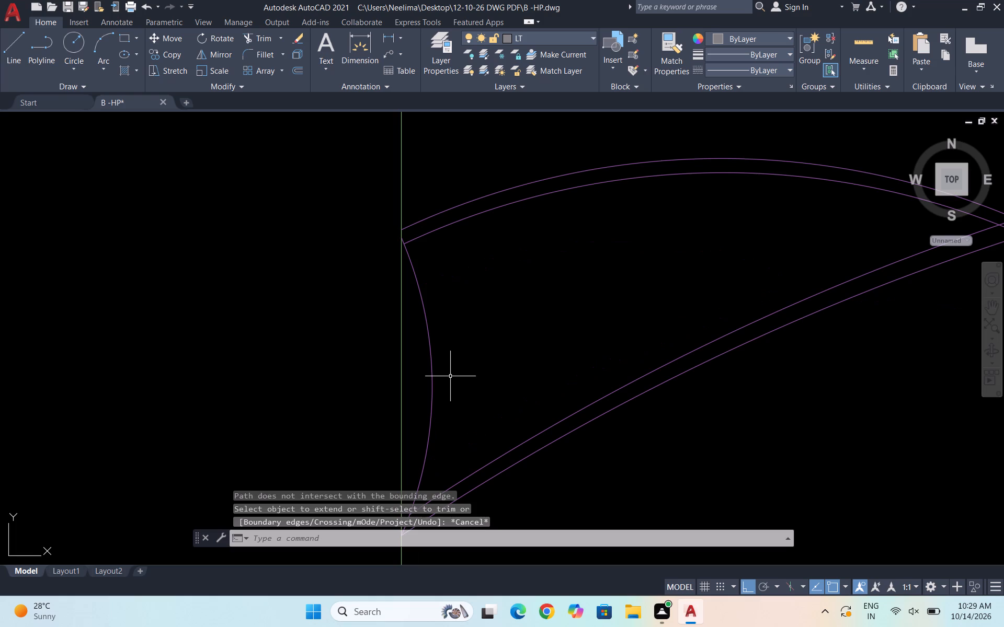
{"action": "left_click", "coordinate": [451, 377]}
{"action": "left_click", "coordinate": [430, 366]}
{"action": "type", "text": "CO"}
{"action": "key", "text": "Return"}
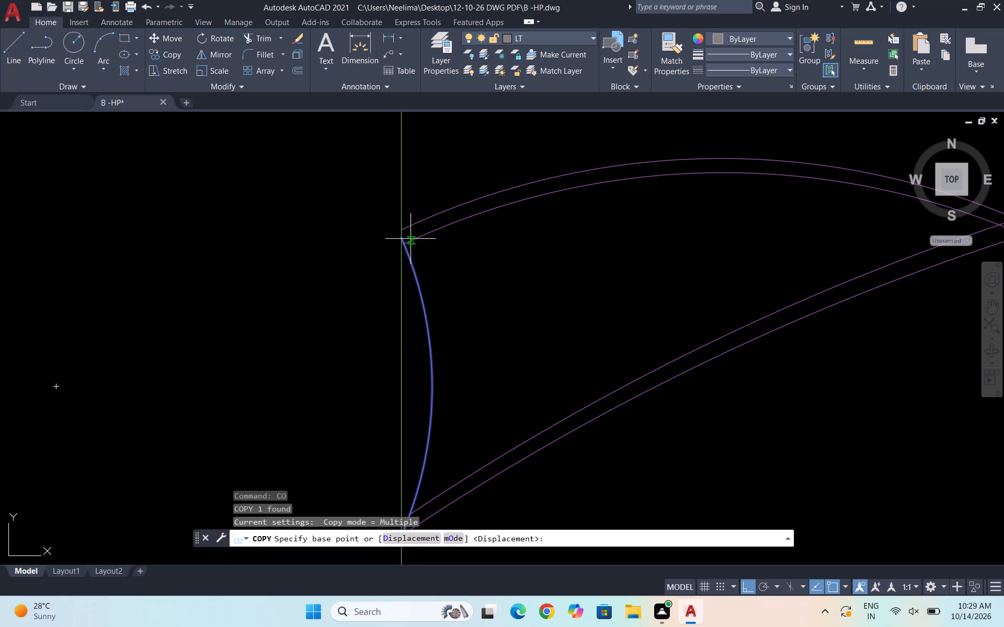
{"action": "left_click", "coordinate": [402, 237]}
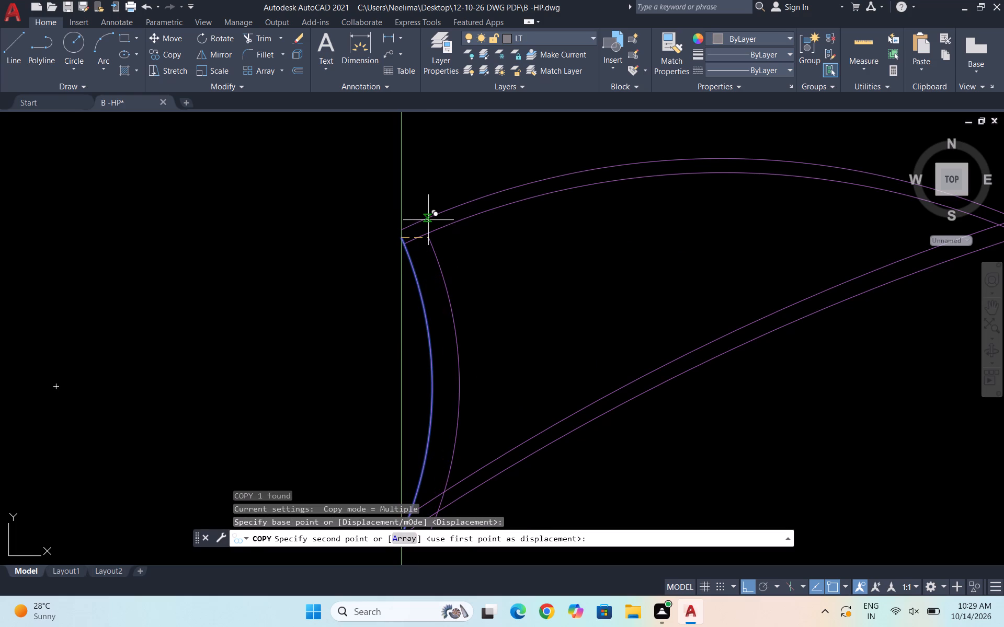
{"action": "left_click", "coordinate": [415, 243]}
{"action": "key", "text": "Escape"}
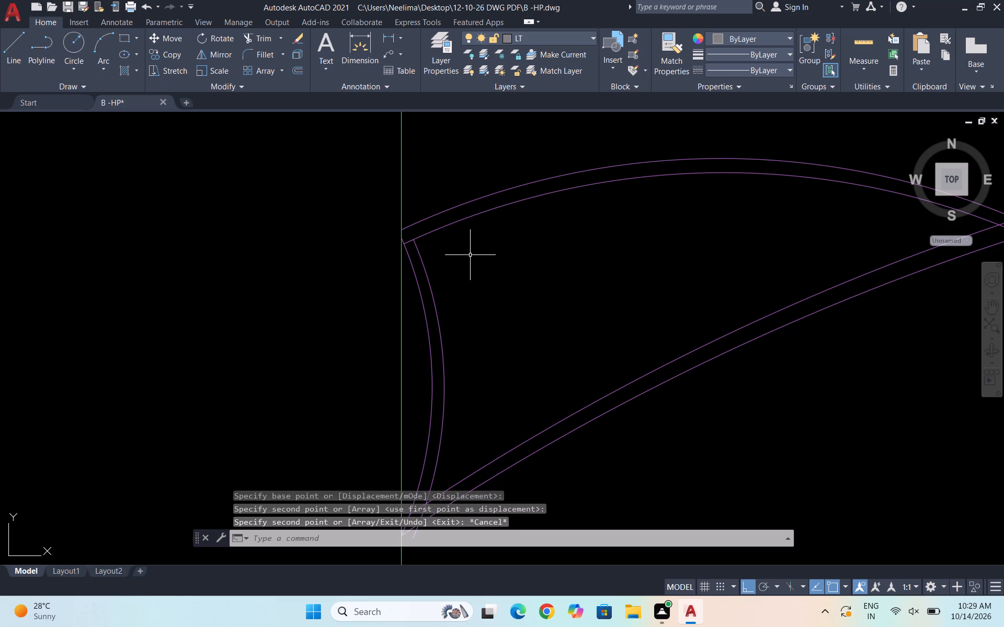
Extend the copied side curve's upper end to the folded corner's outer upper arc.
{"action": "type", "text": "EX"}
{"action": "key", "text": "Return"}
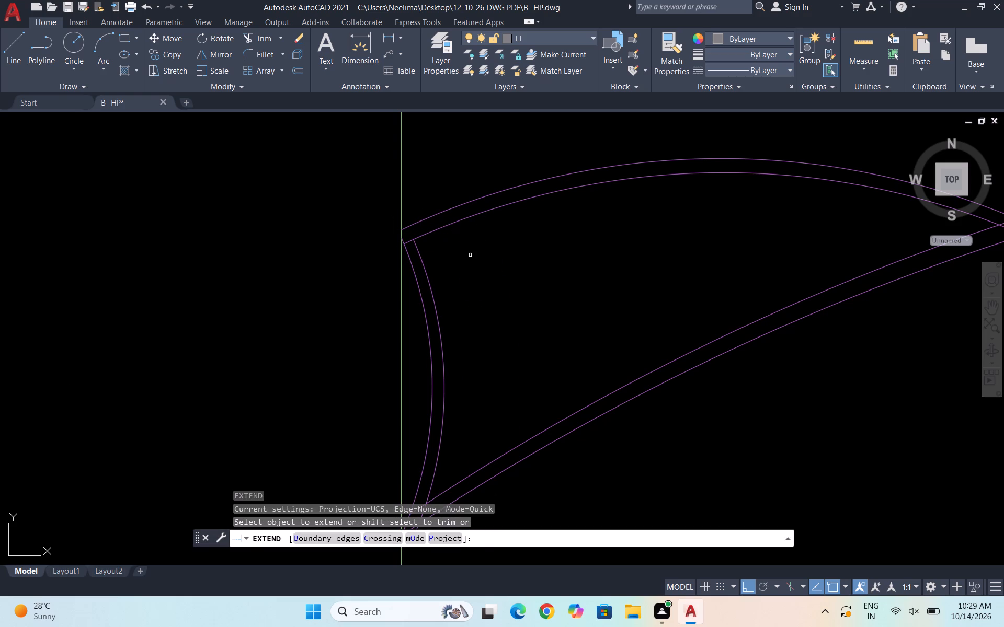
{"action": "left_click", "coordinate": [418, 250]}
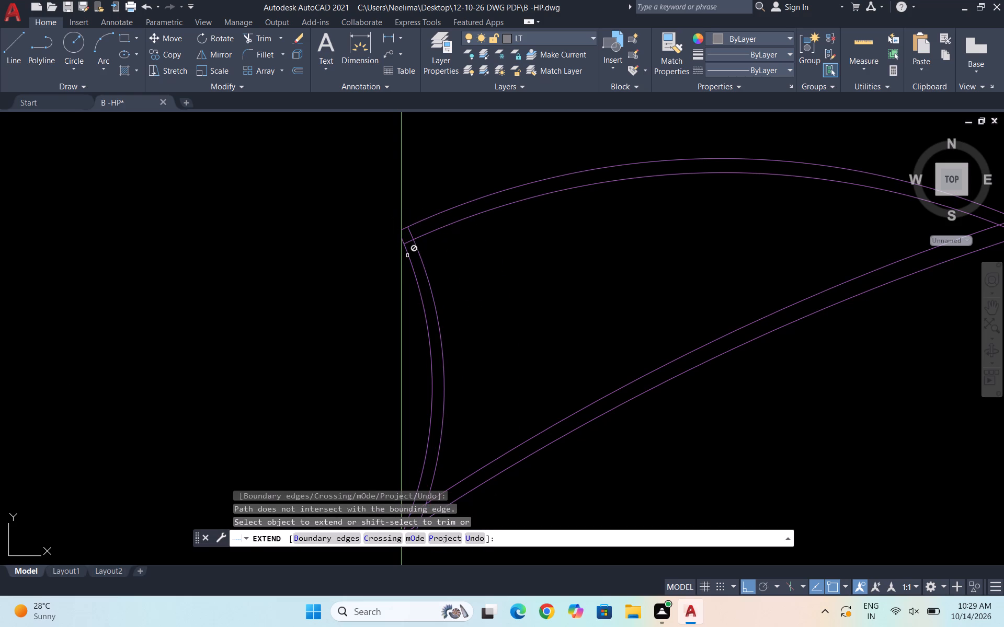
{"action": "scroll", "coordinate": [450, 206], "scroll_direction": "down", "scroll_amount": 2}
{"action": "scroll", "coordinate": [447, 327], "scroll_direction": "up", "scroll_amount": 3}
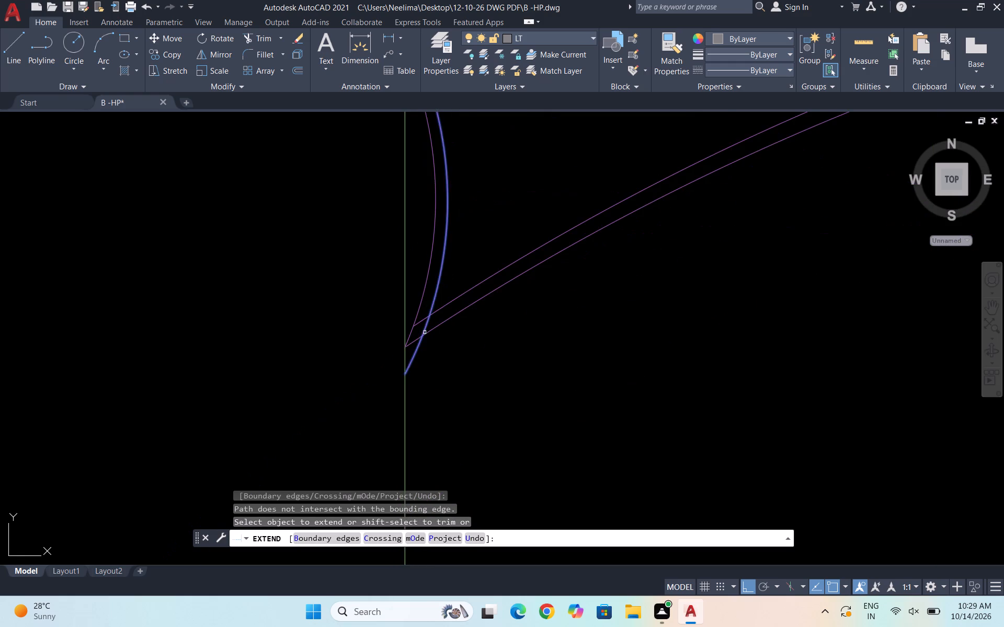
{"action": "scroll", "coordinate": [423, 332], "scroll_direction": "up", "scroll_amount": 3}
{"action": "key", "text": "Escape"}
Trim the copied side curve's lower end back to the folded corner's outer lower arc.
{"action": "type", "text": "TR"}
{"action": "key", "text": "Return"}
{"action": "left_click_drag", "start_coordinate": [397, 389], "coordinate": [420, 389]}
{"action": "scroll", "coordinate": [432, 393], "scroll_direction": "down", "scroll_amount": 3}
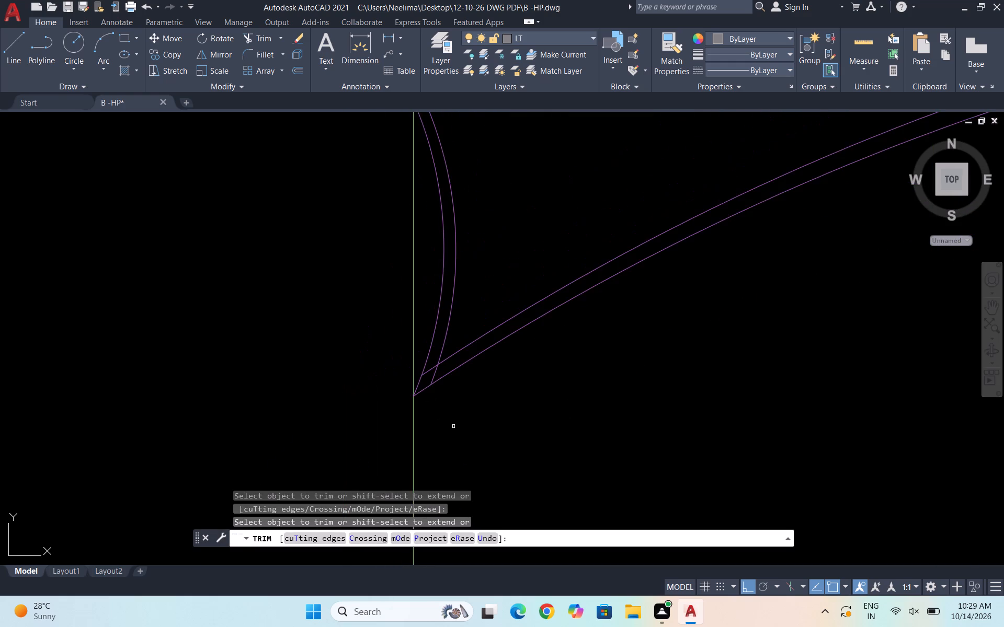
Trim the crossing ends of the inner side curve and inner upper arc into a clean corner near the bed's edge.
{"action": "scroll", "coordinate": [508, 345], "scroll_direction": "down", "scroll_amount": 2}
{"action": "scroll", "coordinate": [476, 248], "scroll_direction": "up", "scroll_amount": 6}
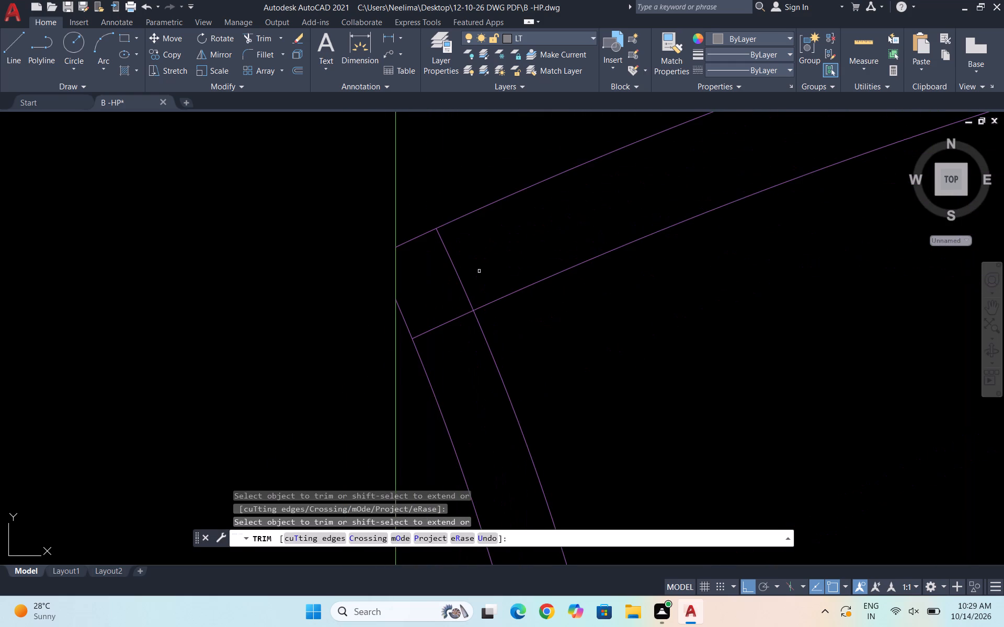
{"action": "left_click_drag", "start_coordinate": [476, 271], "coordinate": [480, 376]}
{"action": "scroll", "coordinate": [474, 342], "scroll_direction": "down", "scroll_amount": 4}
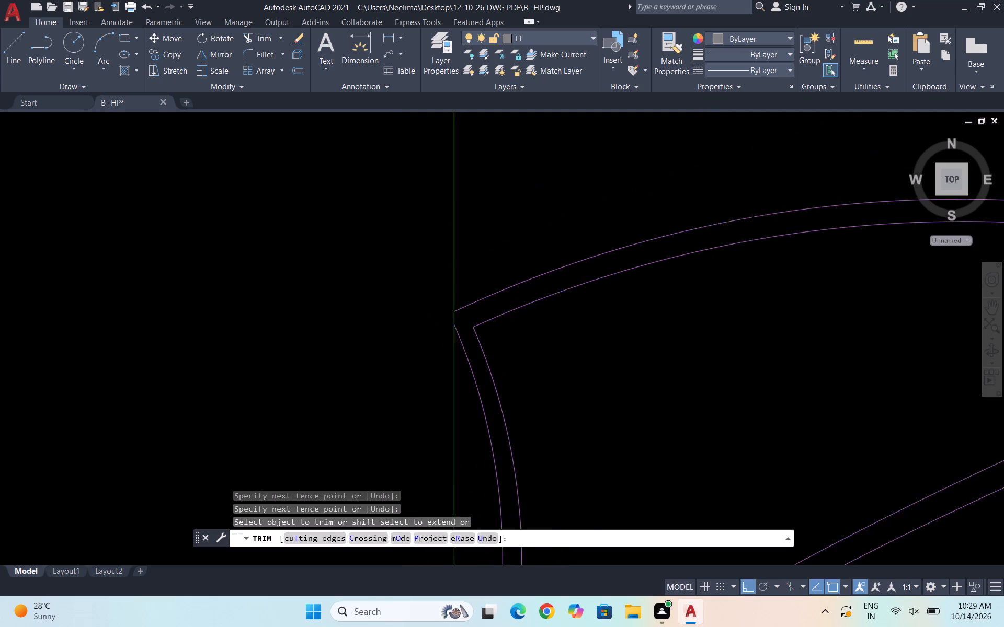
Trim the crossing ends of the inner side curve and inner lower arc into a clean corner at the fold's bottom.
{"action": "scroll", "coordinate": [556, 313], "scroll_direction": "down", "scroll_amount": 2}
{"action": "scroll", "coordinate": [566, 420], "scroll_direction": "up", "scroll_amount": 3}
{"action": "scroll", "coordinate": [416, 396], "scroll_direction": "up", "scroll_amount": 2}
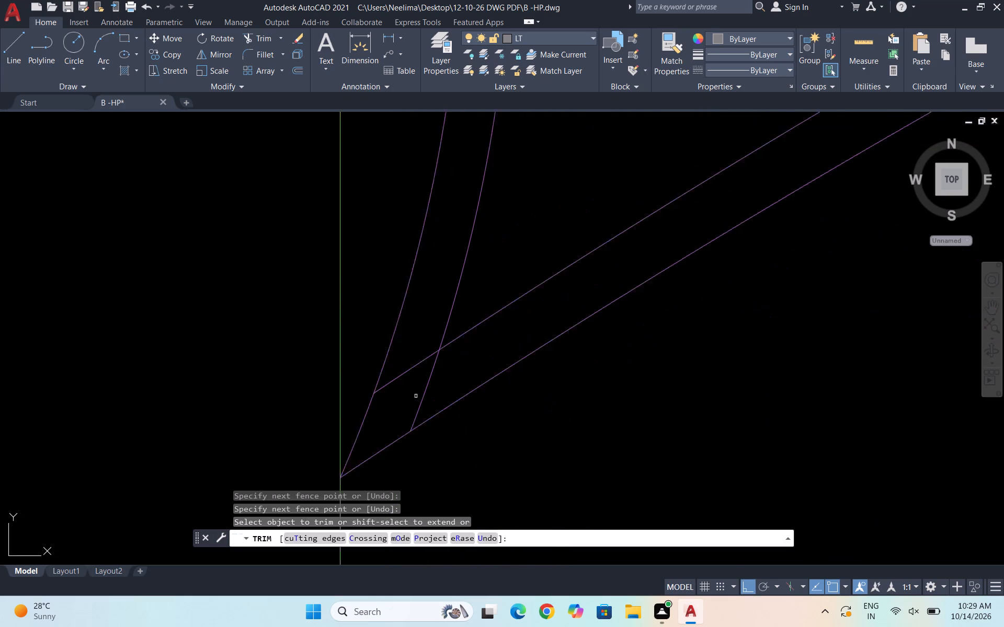
{"action": "scroll", "coordinate": [416, 396], "scroll_direction": "up", "scroll_amount": 1}
{"action": "left_click_drag", "start_coordinate": [412, 331], "coordinate": [489, 337]}
{"action": "scroll", "coordinate": [491, 329], "scroll_direction": "down", "scroll_amount": 6}
{"action": "scroll", "coordinate": [497, 501], "scroll_direction": "down", "scroll_amount": 3}
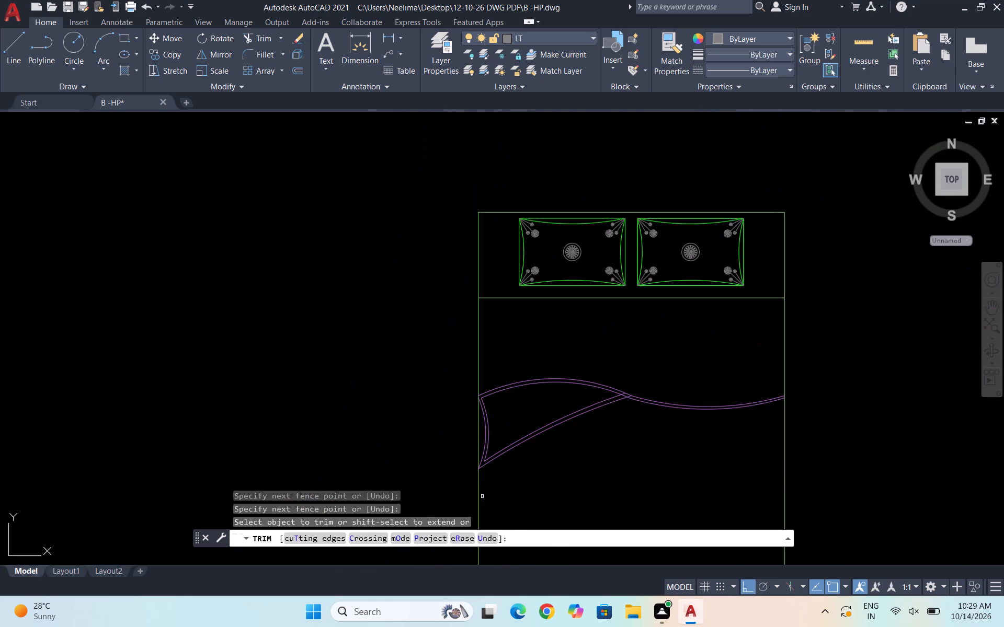
Trim the remaining overlapping arc segments at the folded corner's tip so the doubled outlines no longer cross.
{"action": "scroll", "coordinate": [628, 415], "scroll_direction": "up", "scroll_amount": 4}
{"action": "scroll", "coordinate": [632, 276], "scroll_direction": "up", "scroll_amount": 4}
{"action": "left_click_drag", "start_coordinate": [625, 258], "coordinate": [625, 366]}
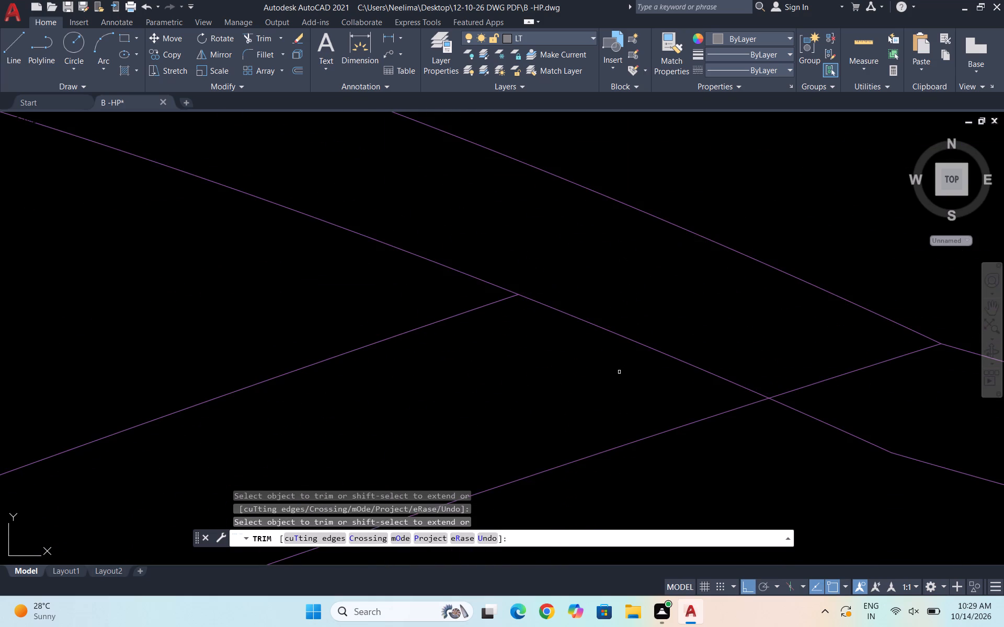
{"action": "left_click_drag", "start_coordinate": [614, 366], "coordinate": [639, 330]}
{"action": "left_click_drag", "start_coordinate": [816, 358], "coordinate": [897, 397]}
{"action": "scroll", "coordinate": [684, 355], "scroll_direction": "down", "scroll_amount": 5}
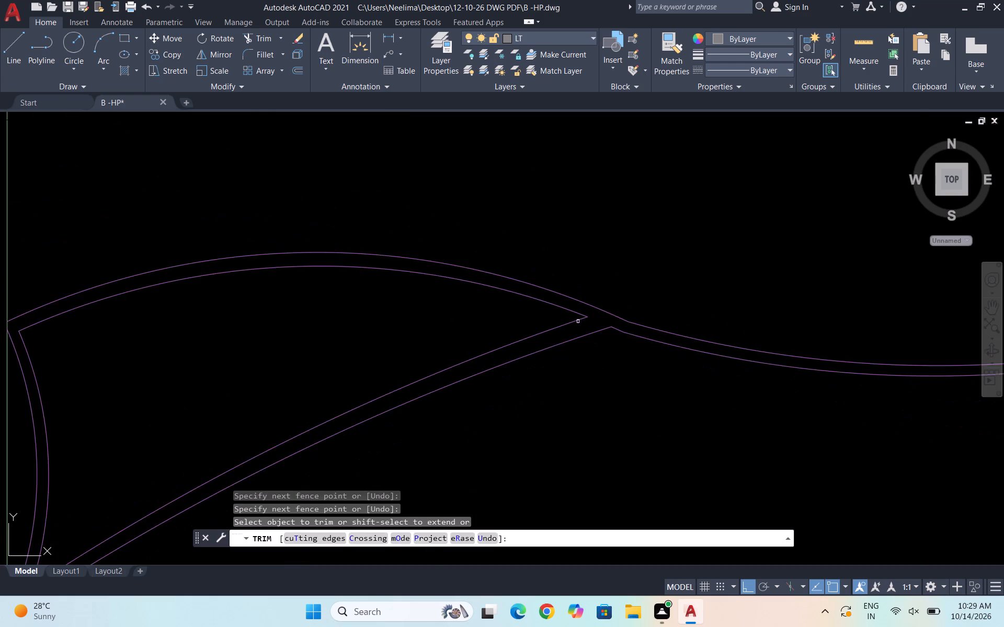
{"action": "scroll", "coordinate": [779, 365], "scroll_direction": "down", "scroll_amount": 2}
{"action": "scroll", "coordinate": [690, 421], "scroll_direction": "down", "scroll_amount": 1}
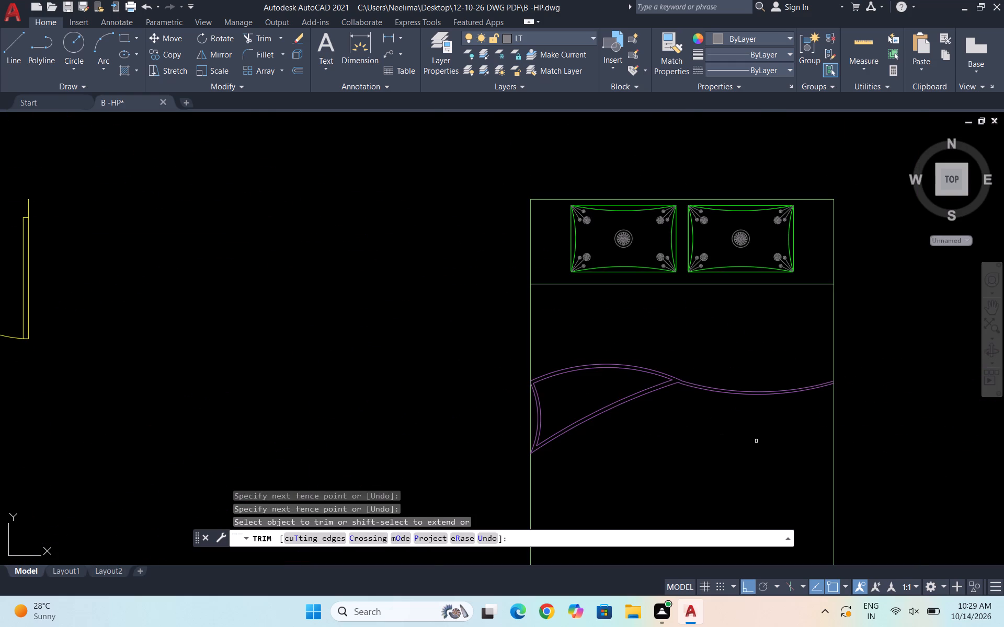
{"action": "key", "text": "Escape"}
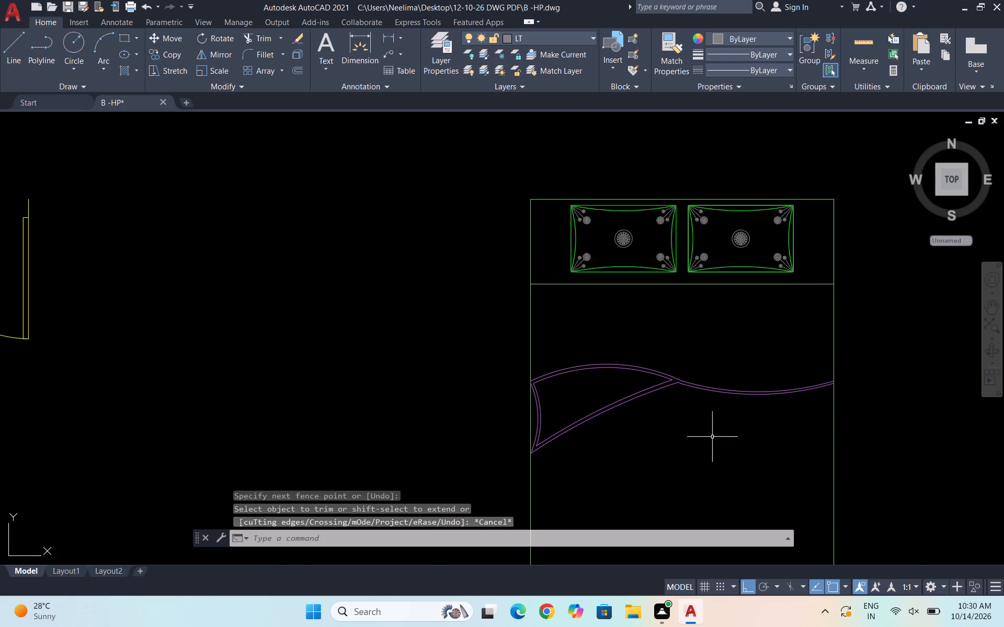
With ortho off, draw a wavy six-point spline from the folded corner's lower tip down the bed's left side to its bottom edge.
{"action": "scroll", "coordinate": [694, 388], "scroll_direction": "down", "scroll_amount": 2}
{"action": "scroll", "coordinate": [726, 457], "scroll_direction": "up", "scroll_amount": 1}
{"action": "scroll", "coordinate": [711, 417], "scroll_direction": "up", "scroll_amount": 1}
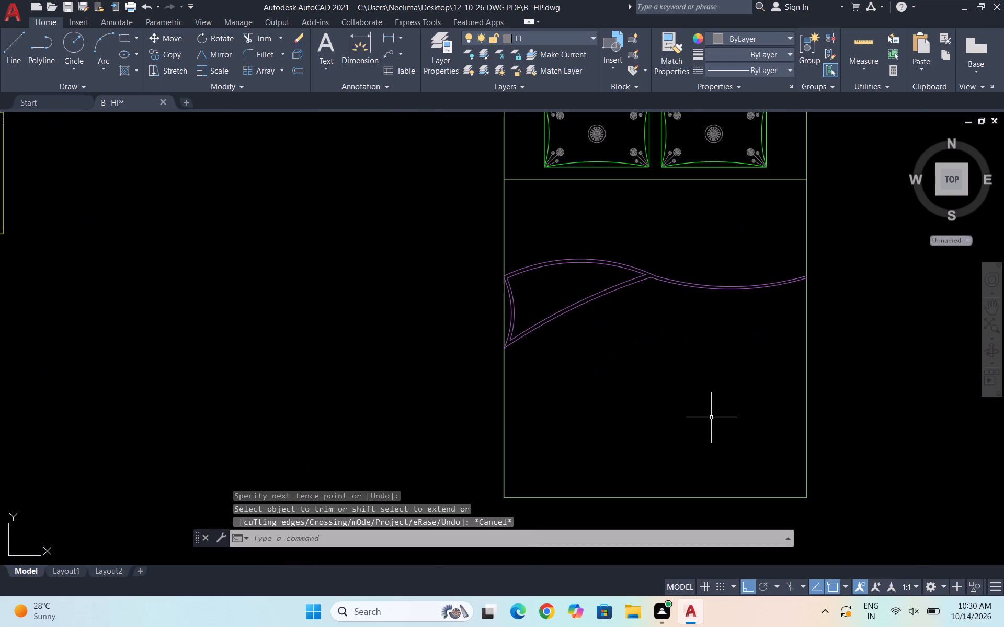
{"action": "type", "text": "SPL"}
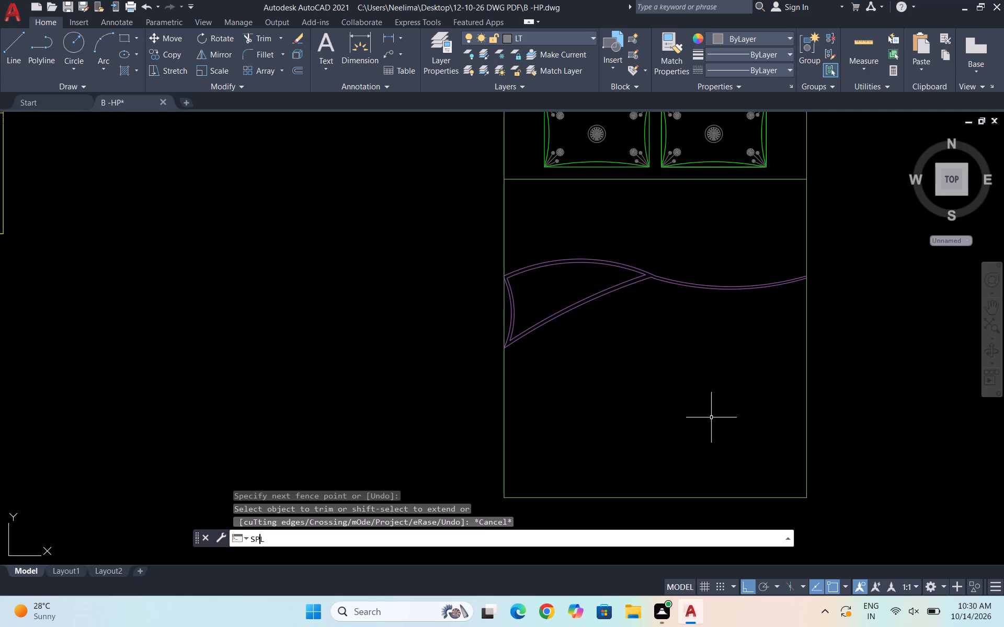
{"action": "key", "text": "Return"}
{"action": "scroll", "coordinate": [544, 376], "scroll_direction": "up", "scroll_amount": 2}
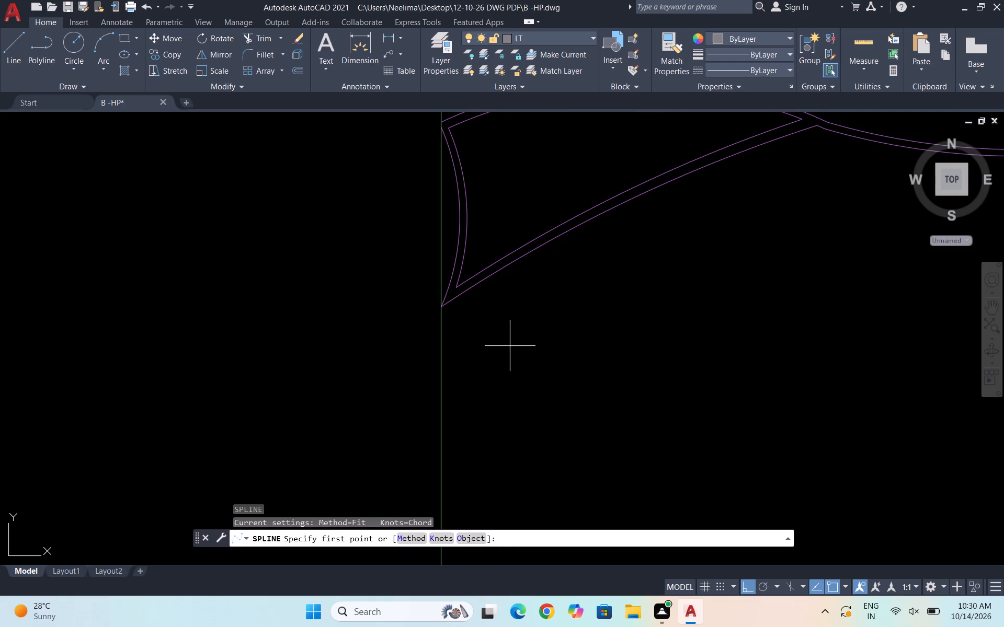
{"action": "left_click", "coordinate": [441, 307]}
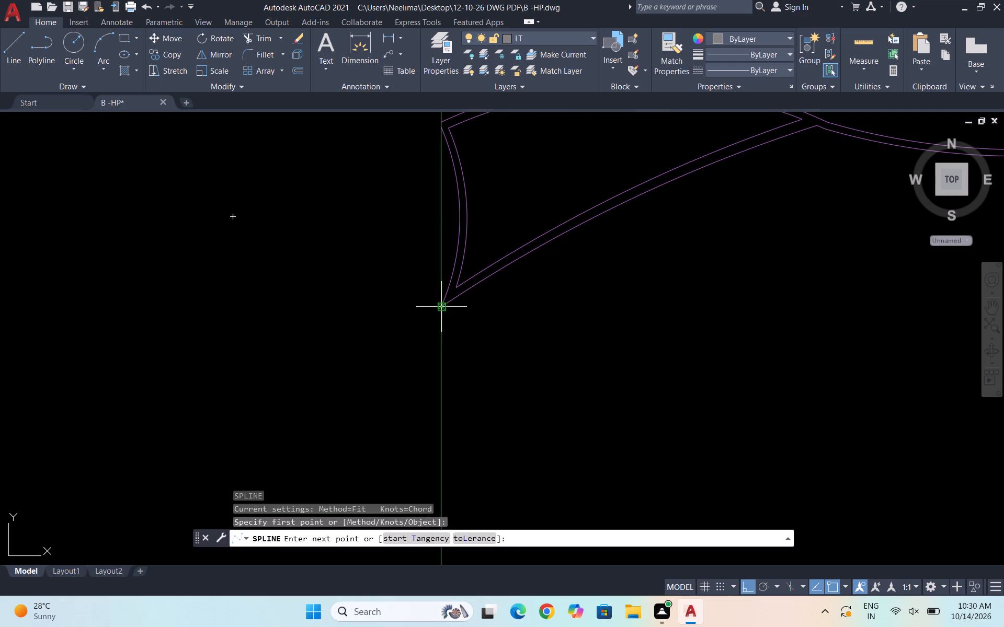
{"action": "key", "text": "F8"}
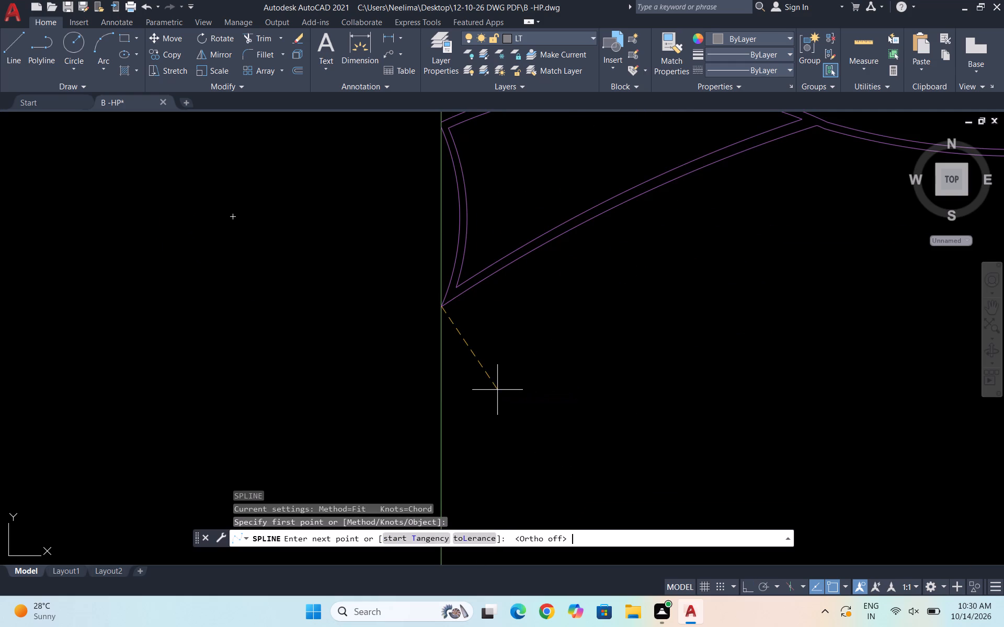
{"action": "scroll", "coordinate": [485, 351], "scroll_direction": "down", "scroll_amount": 2}
{"action": "scroll", "coordinate": [483, 373], "scroll_direction": "up", "scroll_amount": 1}
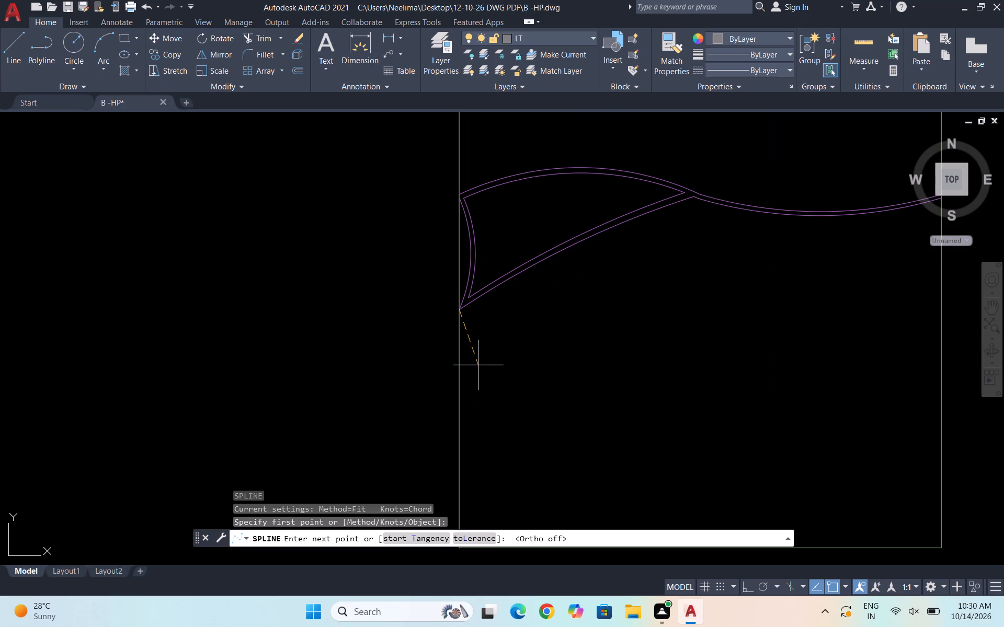
{"action": "left_click", "coordinate": [474, 361]}
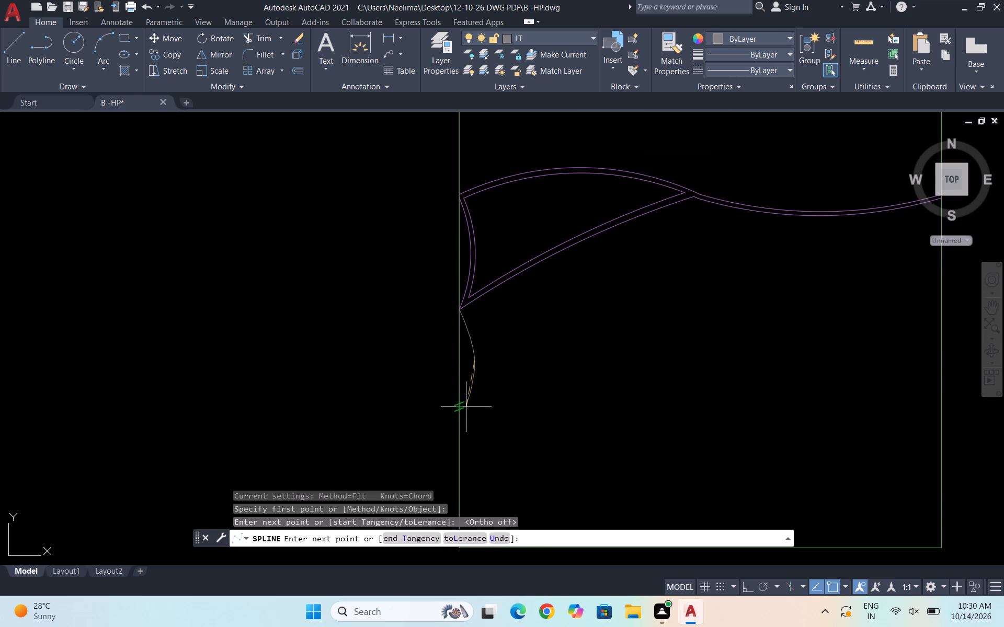
{"action": "left_click", "coordinate": [466, 407]}
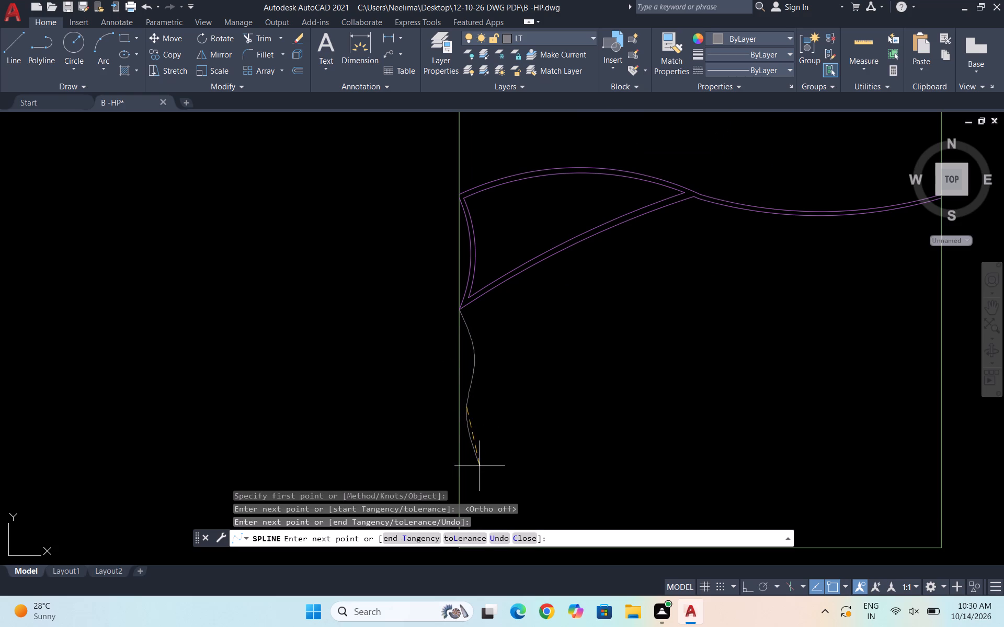
{"action": "left_click", "coordinate": [480, 466]}
{"action": "scroll", "coordinate": [501, 426], "scroll_direction": "down", "scroll_amount": 2}
{"action": "scroll", "coordinate": [486, 460], "scroll_direction": "up", "scroll_amount": 2}
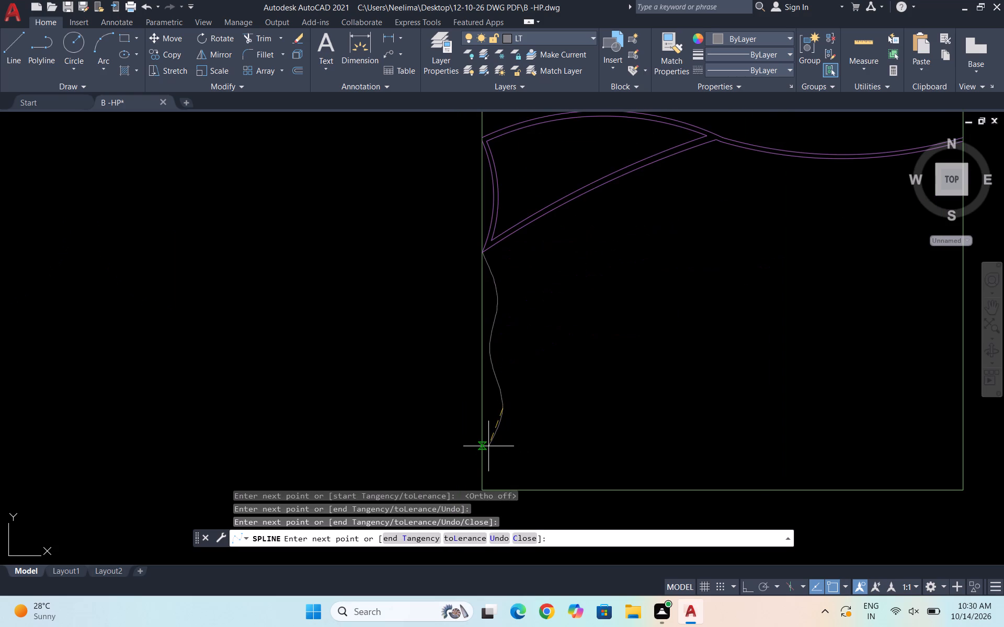
{"action": "left_click", "coordinate": [488, 446]}
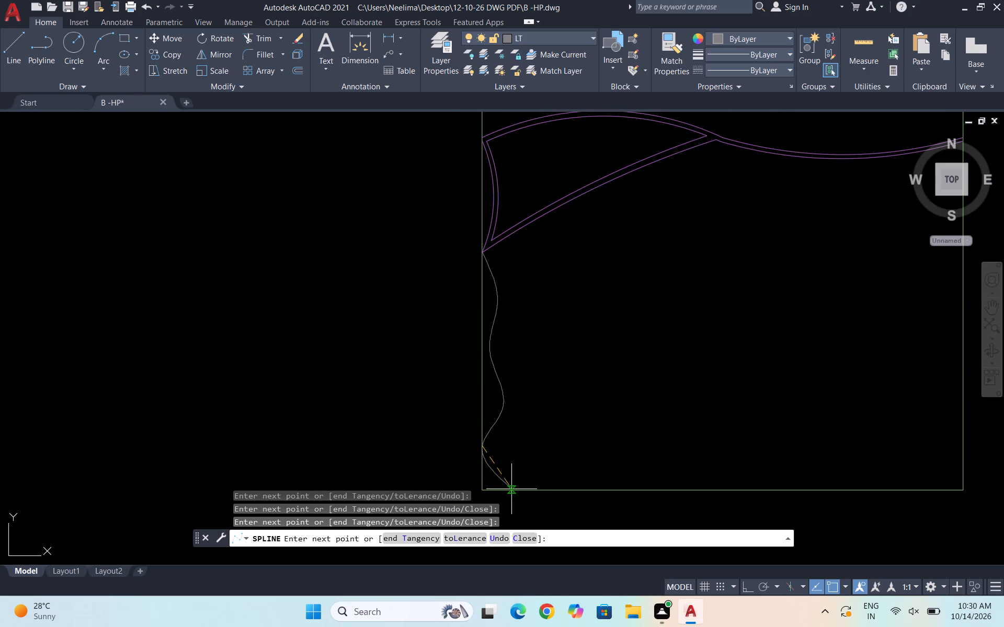
{"action": "left_click", "coordinate": [511, 490]}
{"action": "key", "text": "space"}
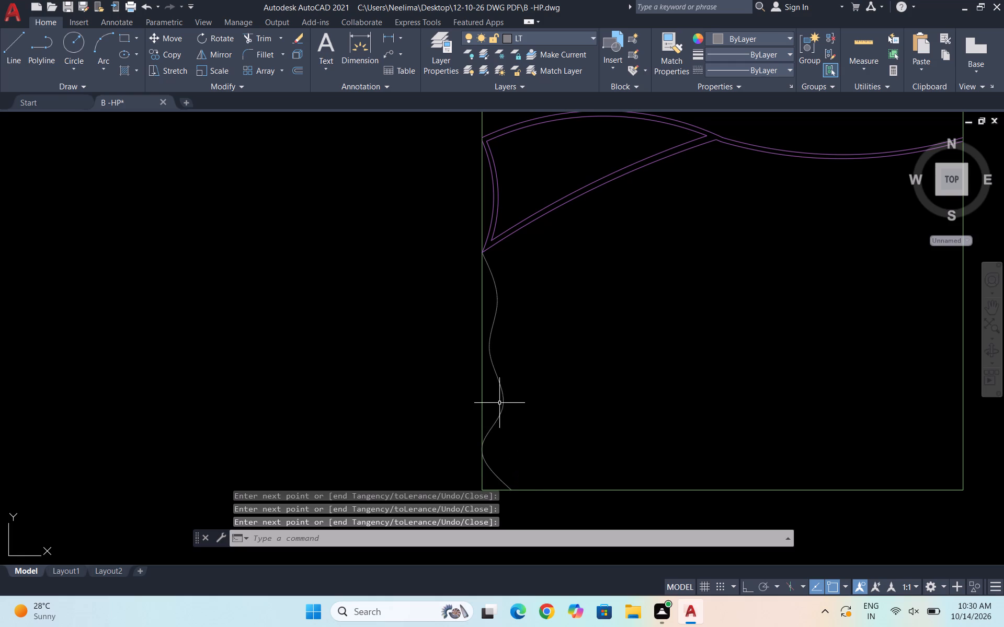
Move the left wavy blanket spline to the DOT layer.
{"action": "left_click", "coordinate": [514, 381]}
{"action": "left_click", "coordinate": [493, 353]}
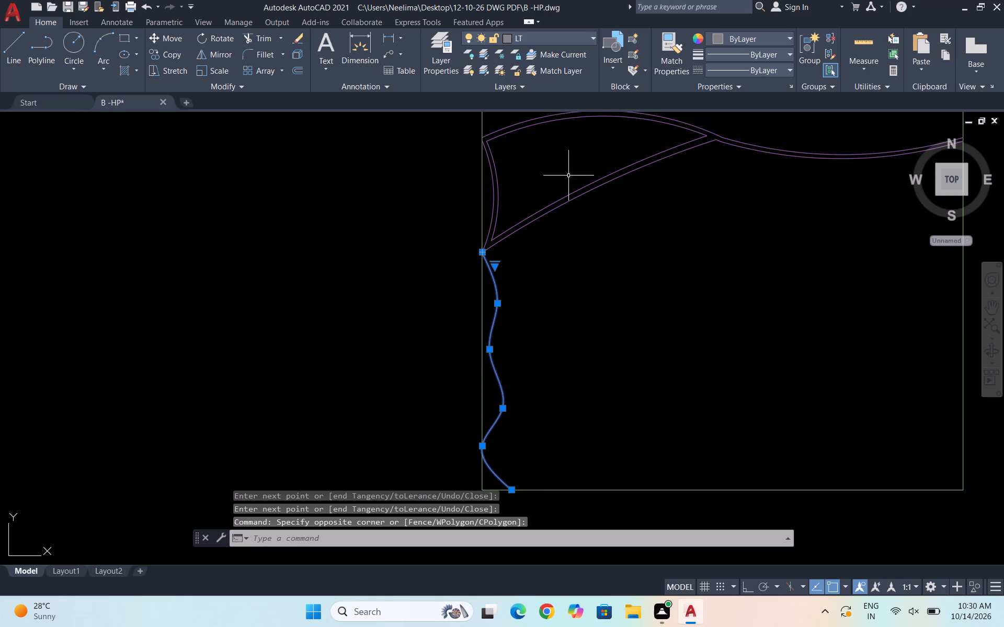
{"action": "left_click", "coordinate": [576, 34]}
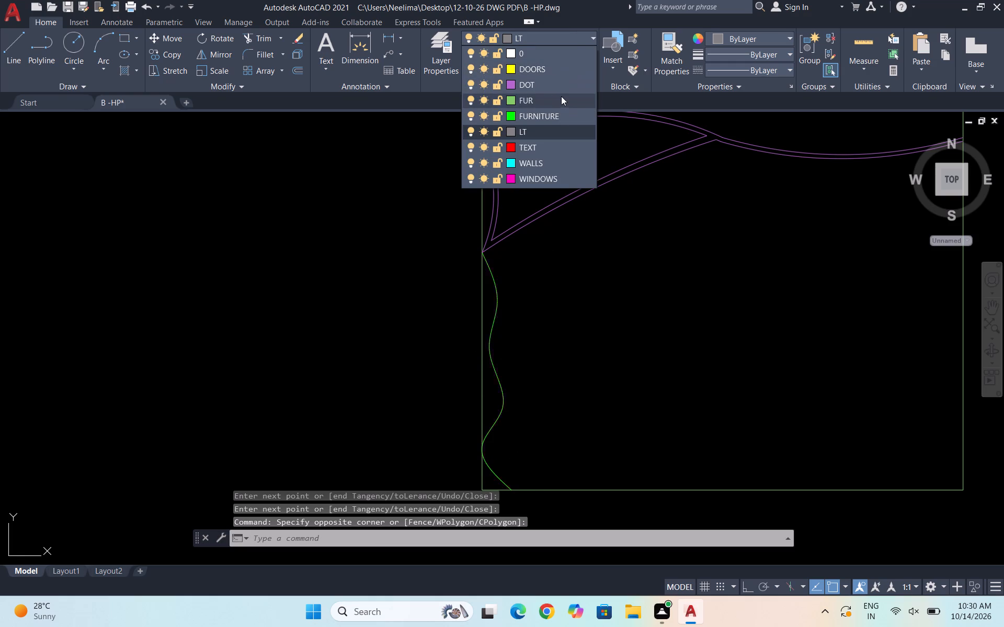
{"action": "left_click", "coordinate": [560, 91]}
{"action": "key", "text": "Escape"}
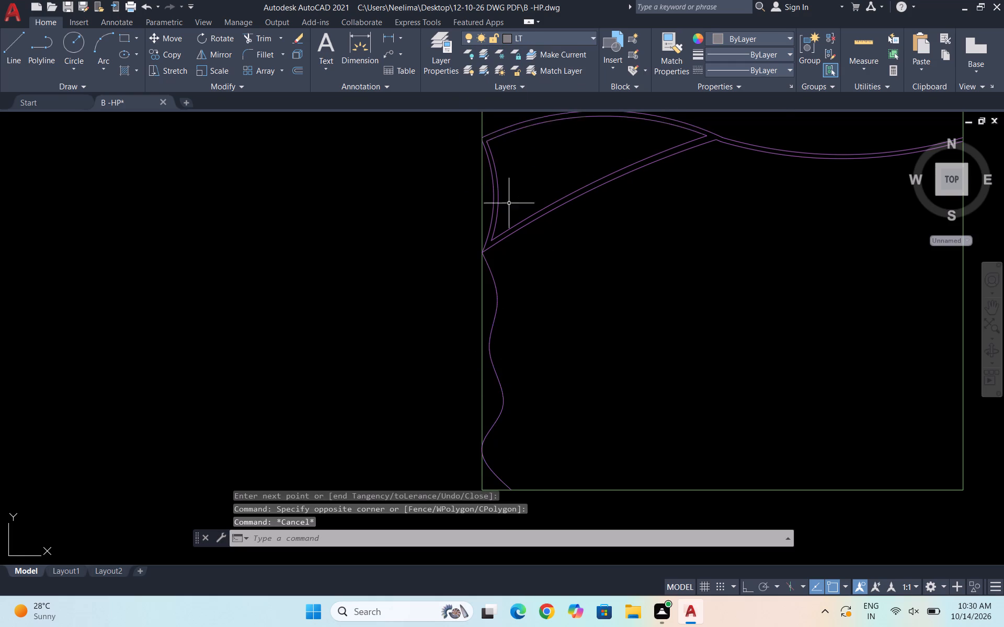
Draw a wavy six-point spline from the lower blanket arc's right end down the bed's right side to its bottom edge.
{"action": "scroll", "coordinate": [491, 217], "scroll_direction": "down", "scroll_amount": 1}
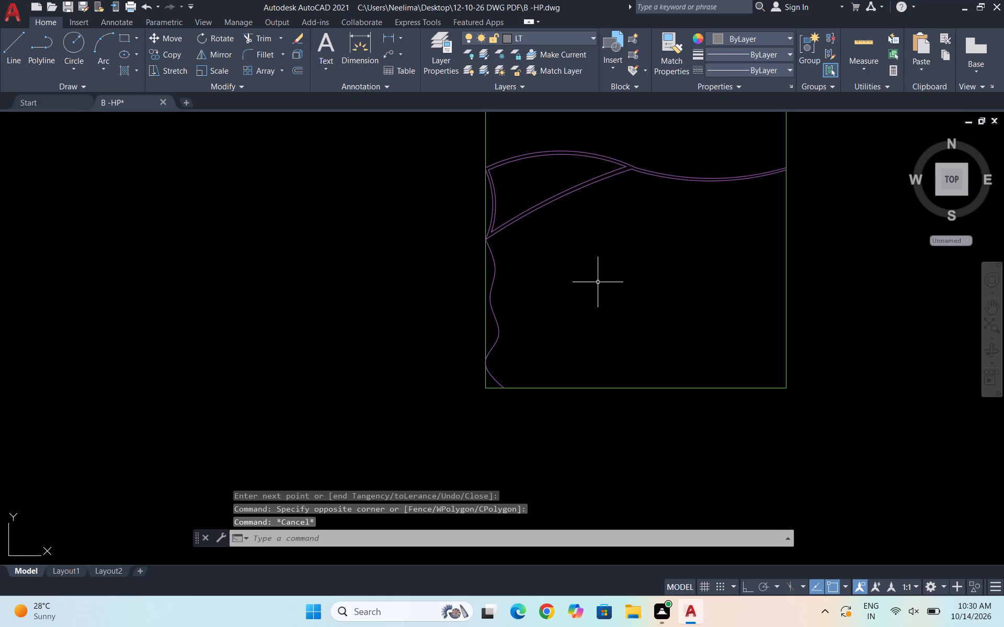
{"action": "type", "text": "SPL"}
{"action": "key", "text": "Return"}
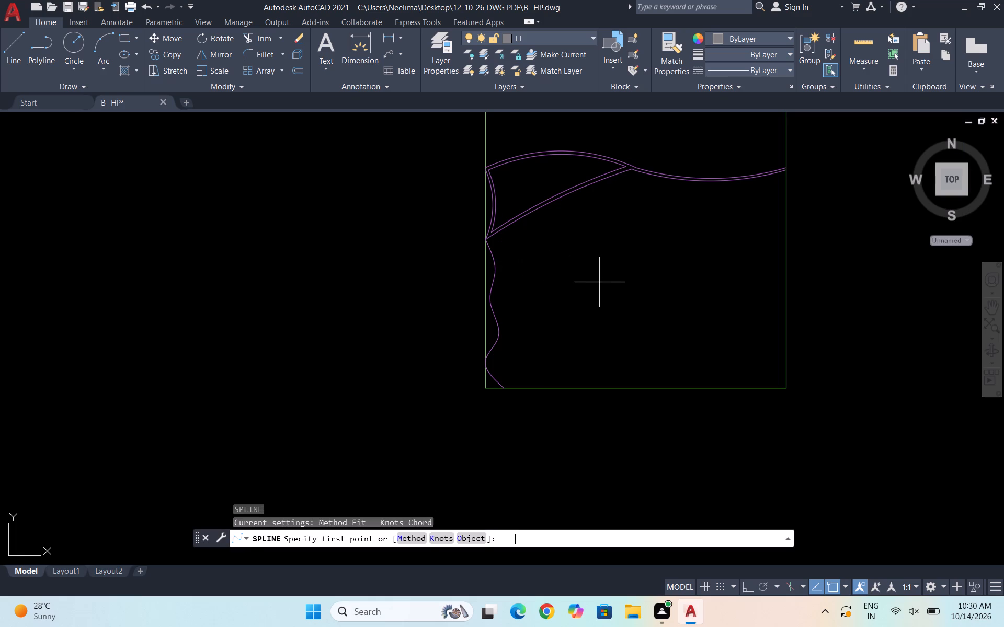
{"action": "scroll", "coordinate": [795, 176], "scroll_direction": "up", "scroll_amount": 3}
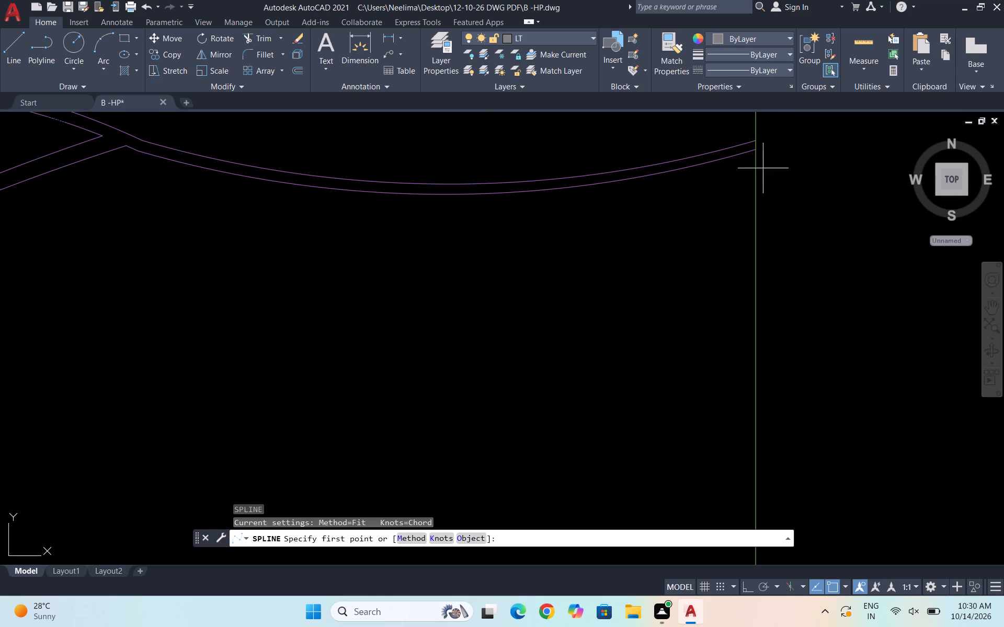
{"action": "left_click", "coordinate": [756, 153]}
{"action": "scroll", "coordinate": [733, 176], "scroll_direction": "down", "scroll_amount": 2}
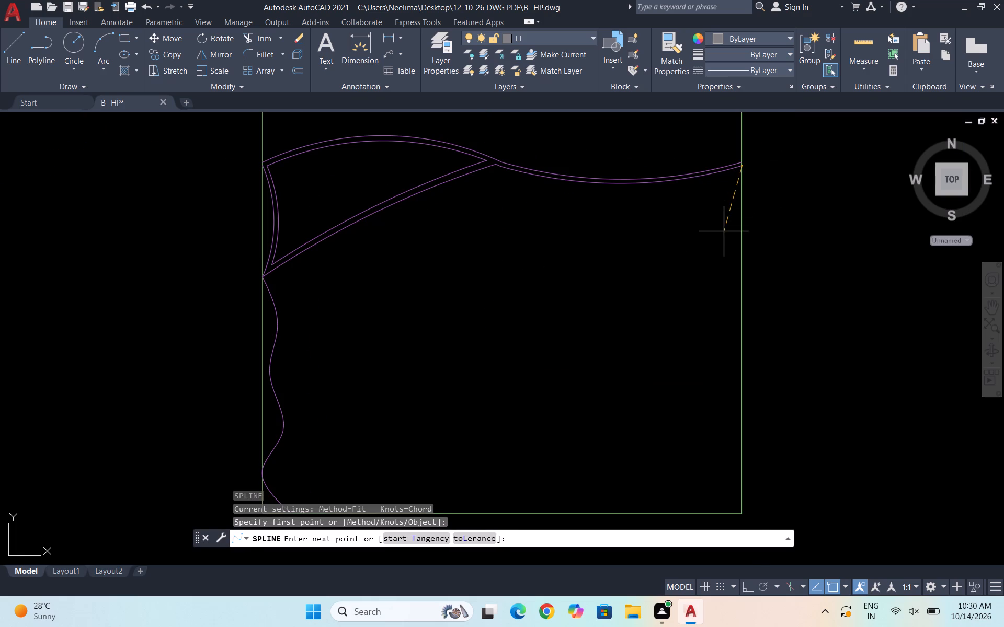
{"action": "left_click", "coordinate": [723, 229]}
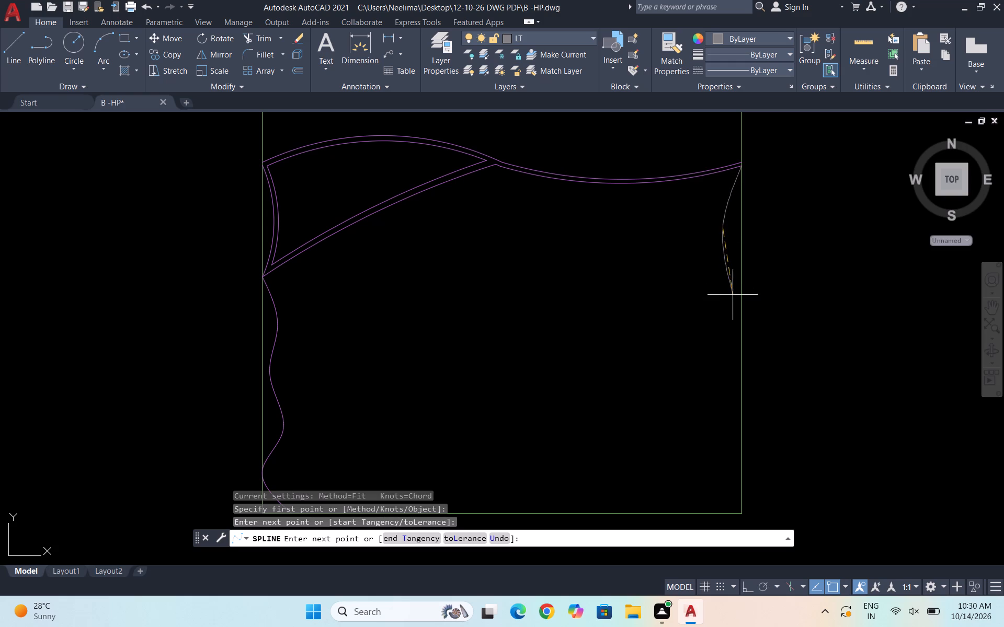
{"action": "left_click", "coordinate": [735, 299]}
{"action": "left_click", "coordinate": [719, 358]}
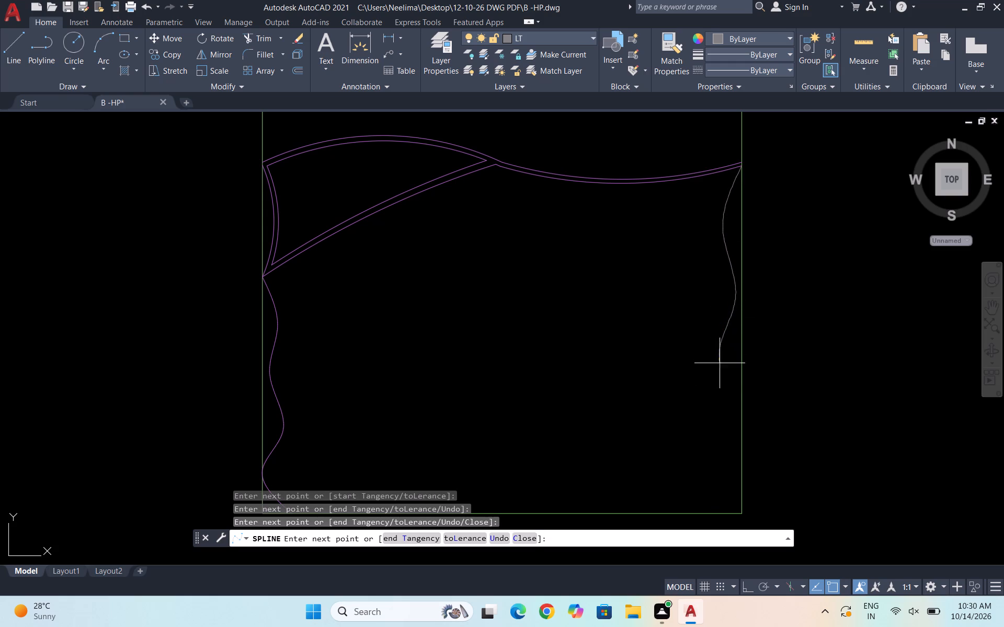
{"action": "left_click", "coordinate": [735, 423]}
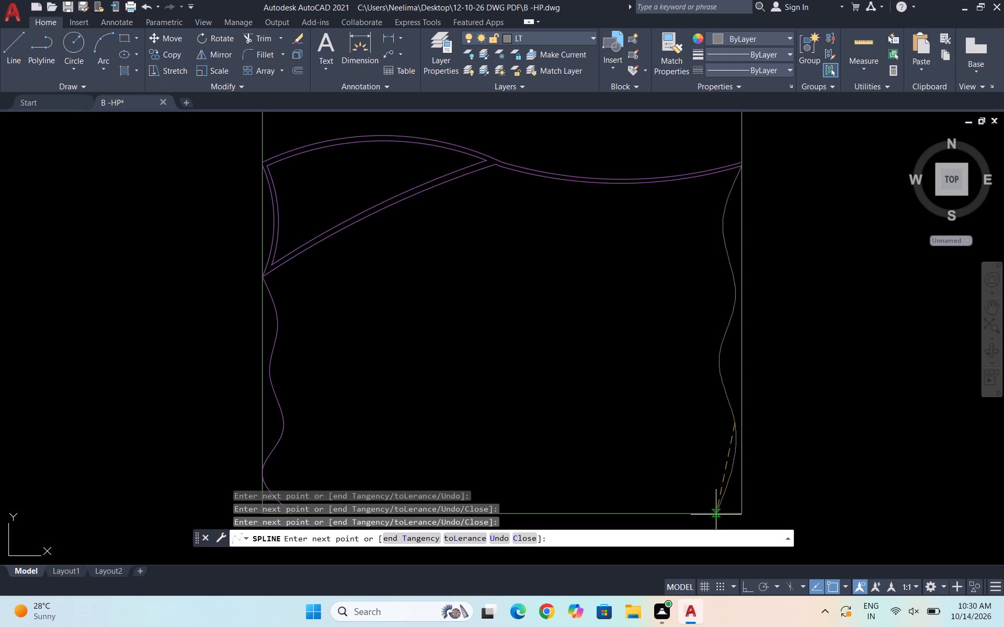
{"action": "left_click", "coordinate": [716, 515]}
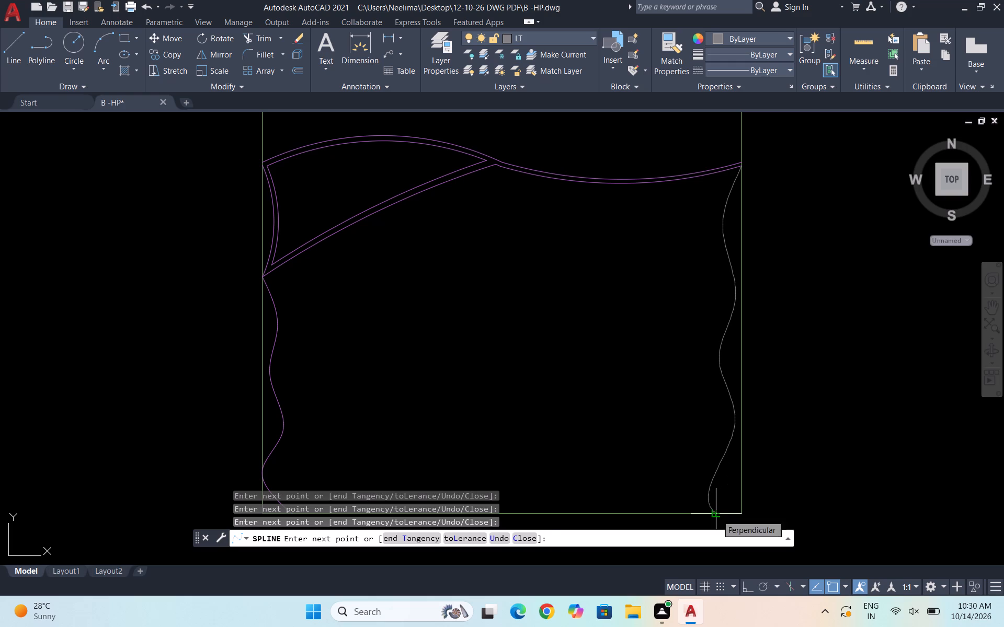
{"action": "key", "text": "space"}
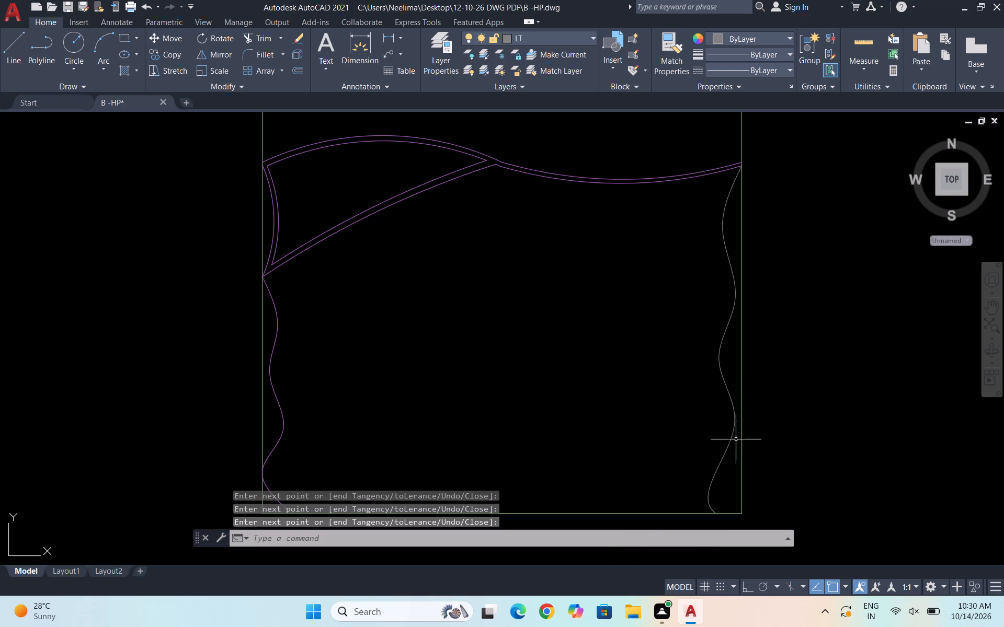
Move the right wavy blanket spline to the DOT layer.
{"action": "left_click", "coordinate": [729, 459]}
{"action": "left_click", "coordinate": [697, 445]}
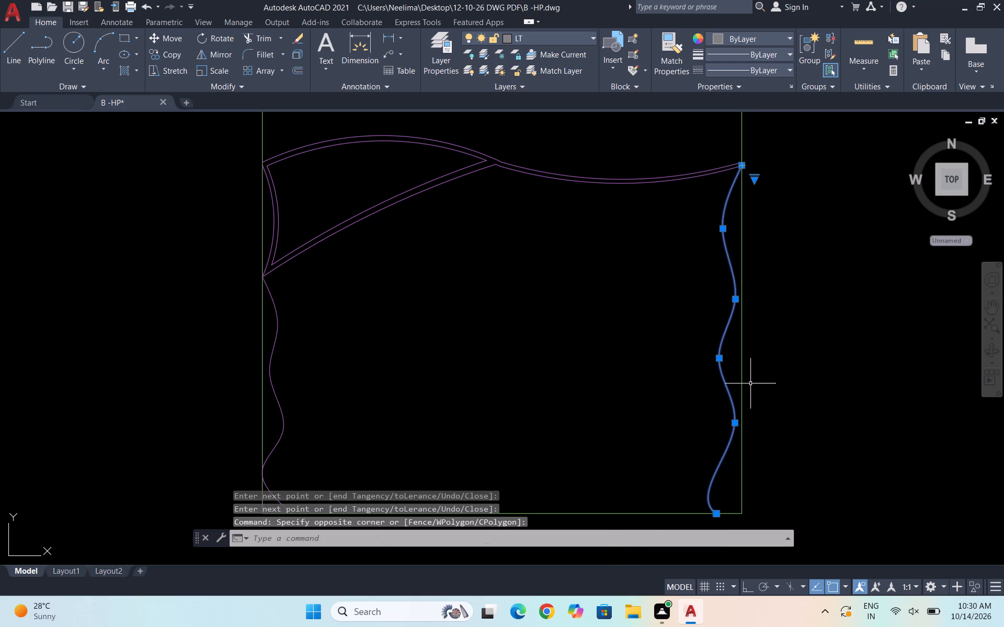
{"action": "left_click", "coordinate": [572, 42]}
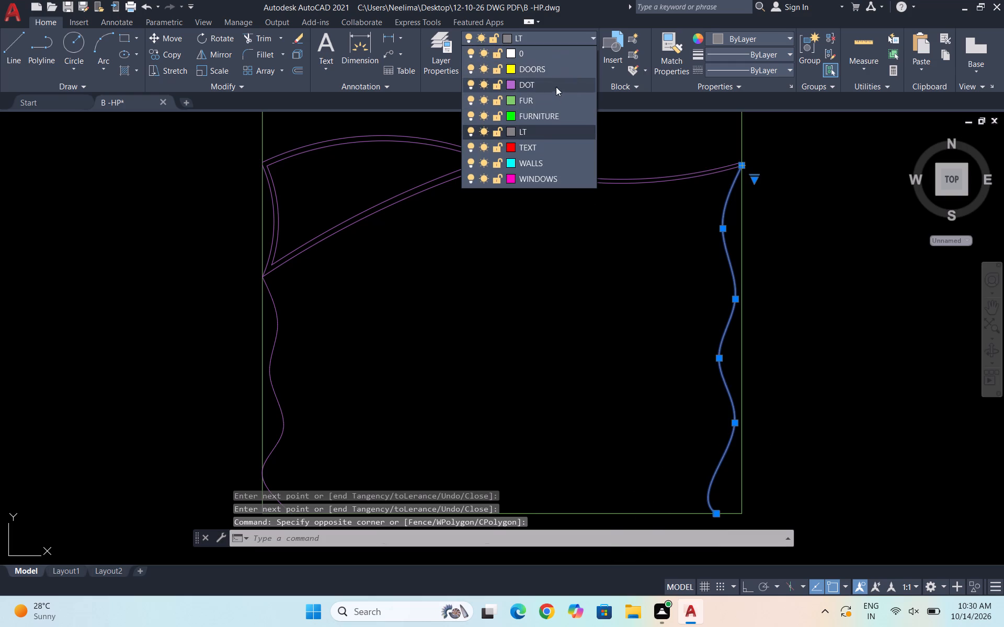
{"action": "left_click", "coordinate": [529, 90]}
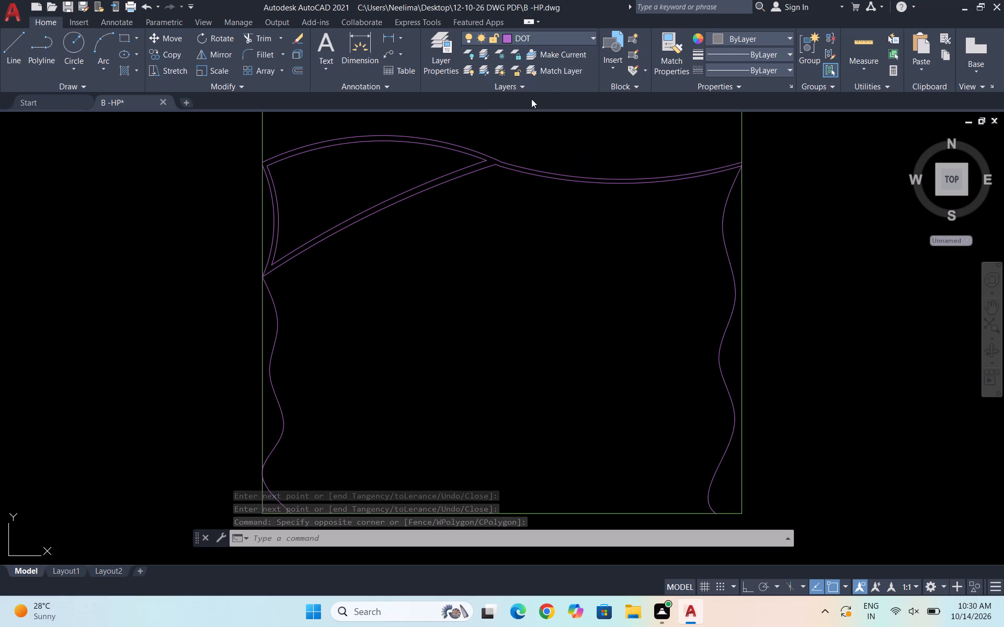
{"action": "key", "text": "Escape"}
{"action": "scroll", "coordinate": [574, 270], "scroll_direction": "down", "scroll_amount": 2}
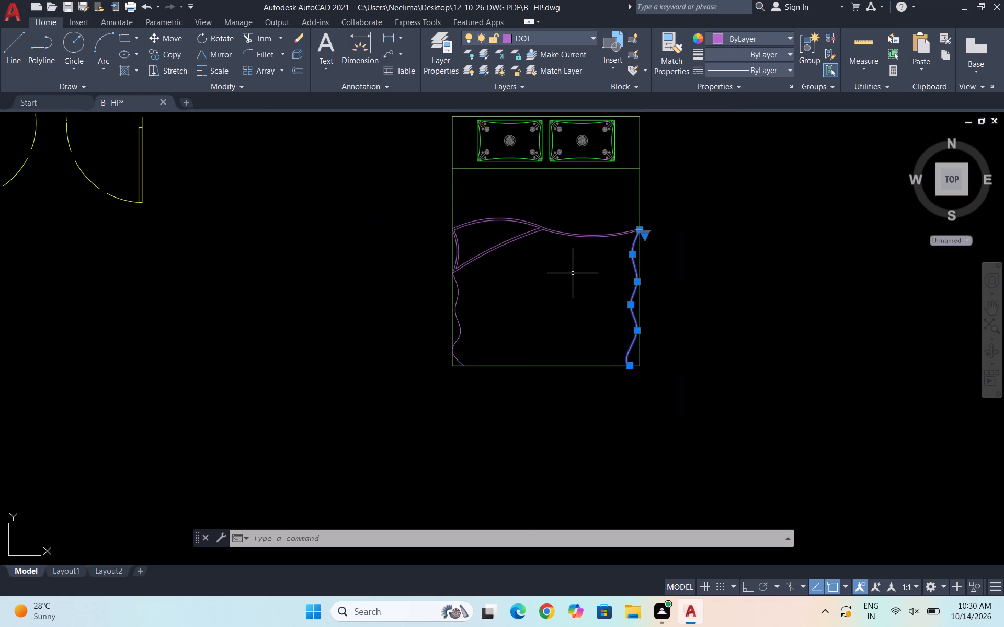
{"action": "key", "text": "Escape"}
Draw a wavy three-crest spline along the bed's bottom edge from its lower-left corner to its lower-right corner.
{"action": "type", "text": "SPL"}
{"action": "key", "text": "Return"}
{"action": "scroll", "coordinate": [565, 338], "scroll_direction": "up", "scroll_amount": 2}
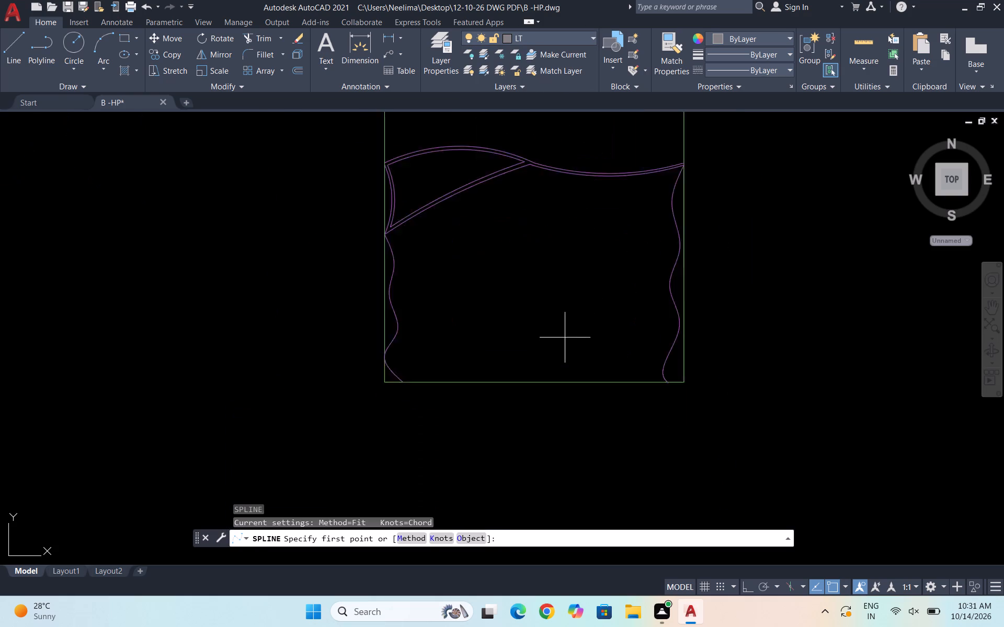
{"action": "left_click", "coordinate": [276, 410]}
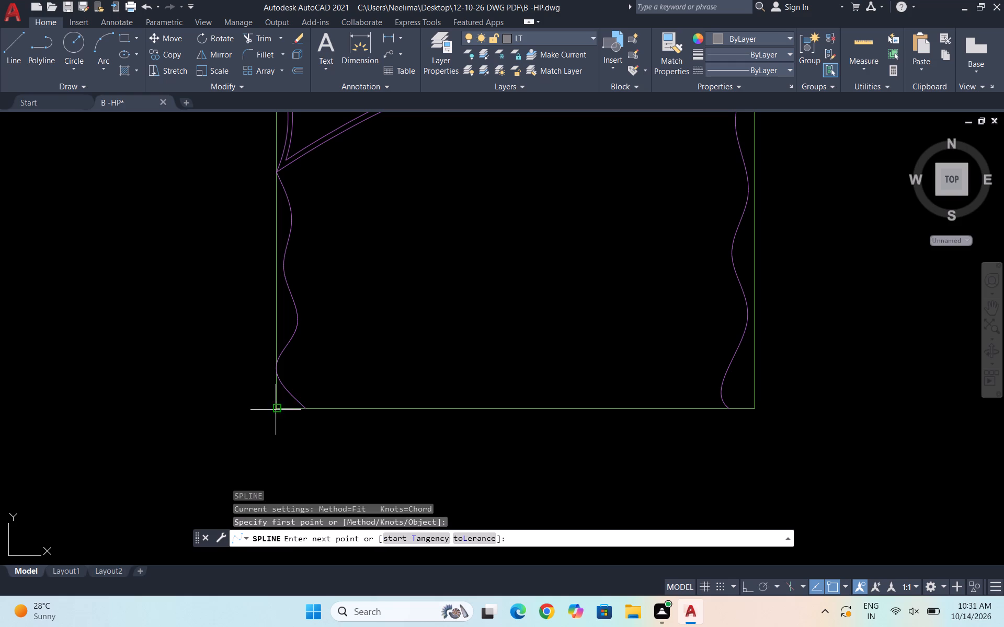
{"action": "left_click", "coordinate": [330, 374]}
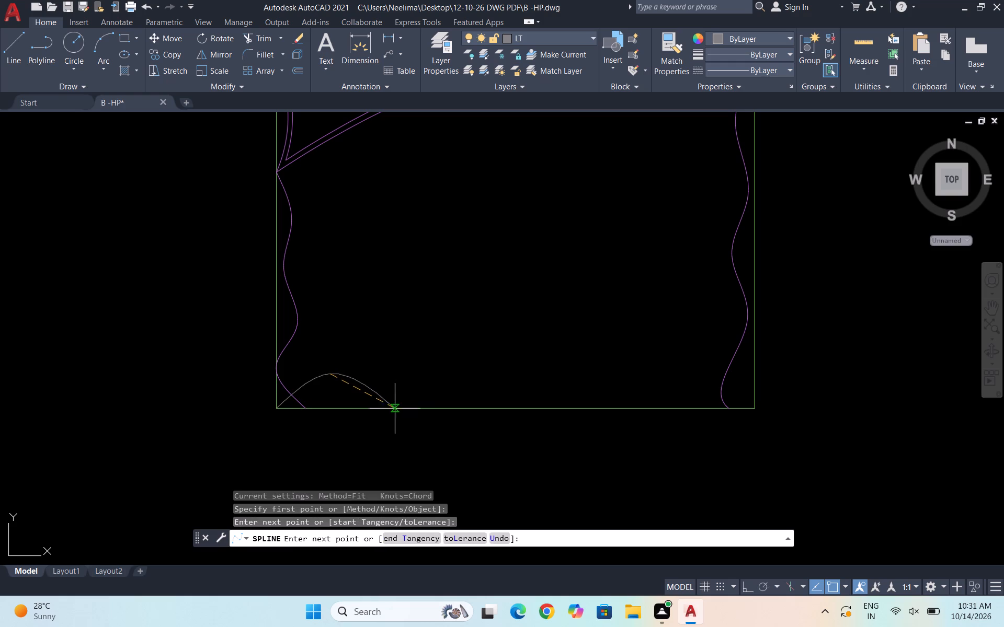
{"action": "left_click", "coordinate": [395, 410]}
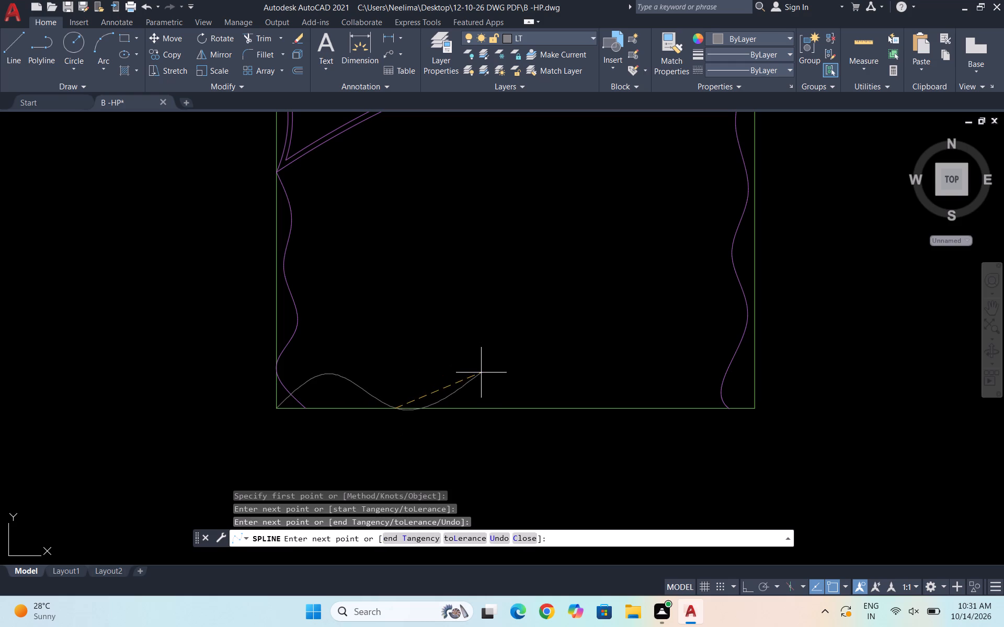
{"action": "left_click", "coordinate": [482, 377]}
{"action": "left_click", "coordinate": [560, 408]}
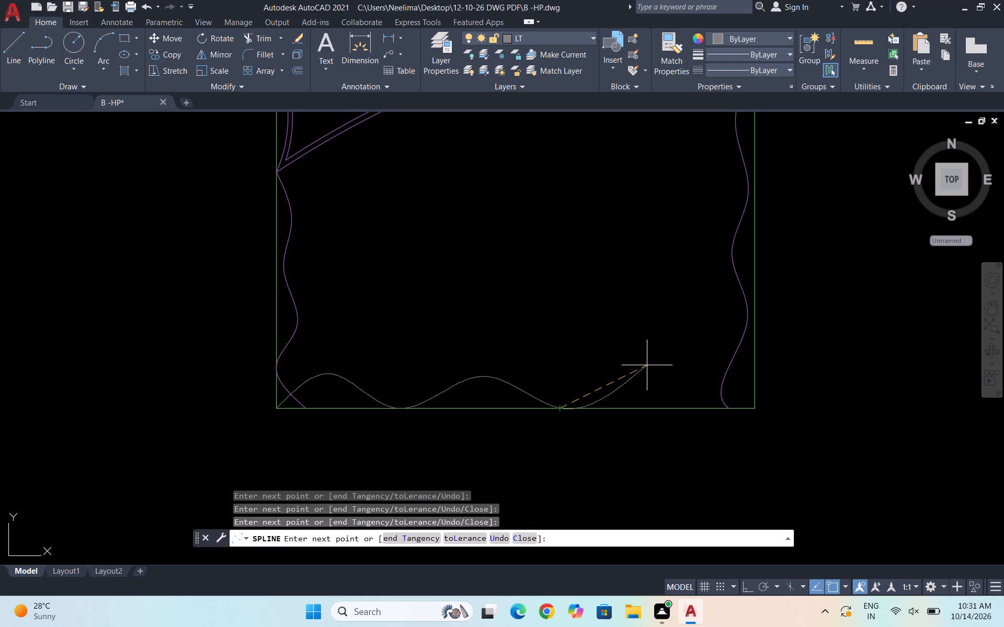
{"action": "left_click", "coordinate": [653, 367]}
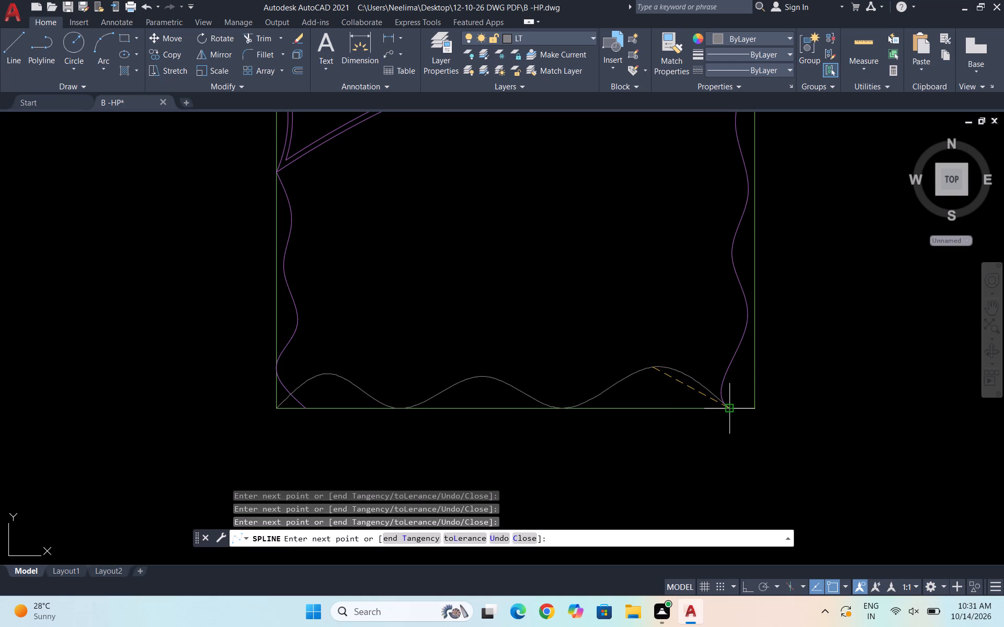
{"action": "left_click", "coordinate": [754, 410]}
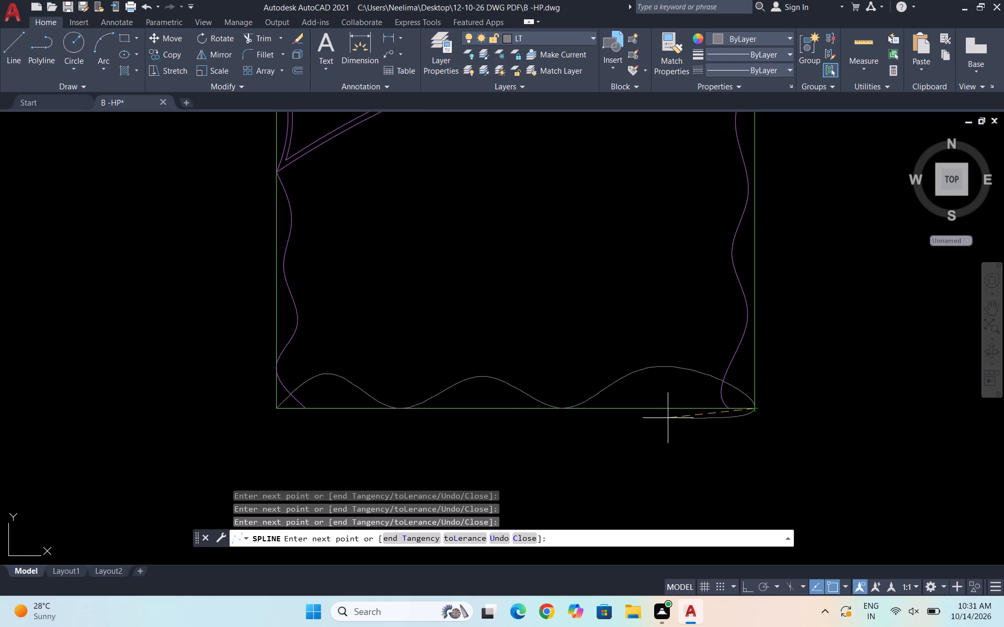
{"action": "key", "text": "space"}
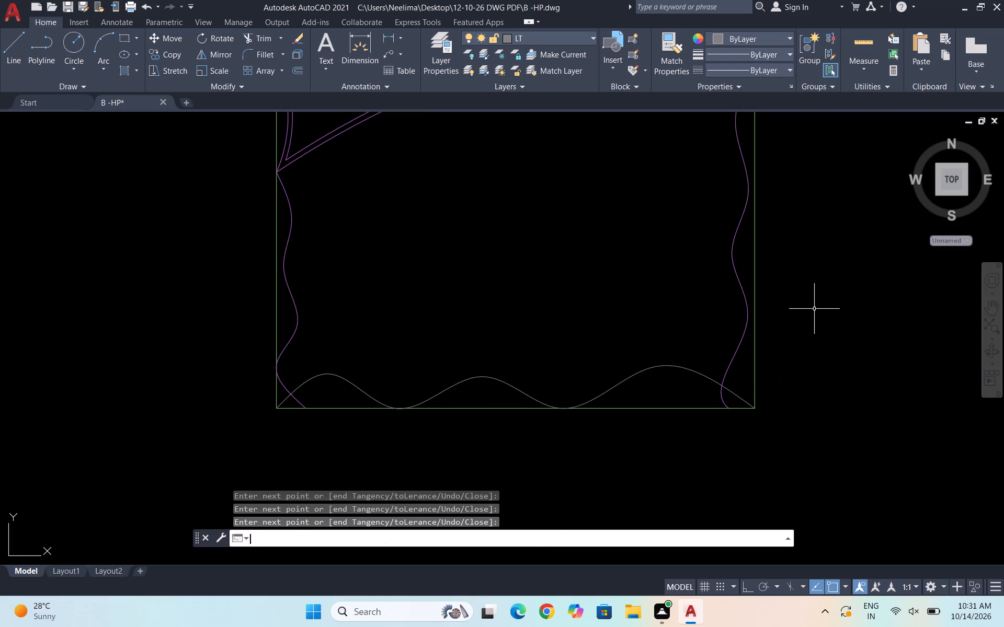
Move the wavy spline along the bed's bottom edge to the DOT layer.
{"action": "left_click", "coordinate": [630, 398]}
{"action": "left_click", "coordinate": [370, 381]}
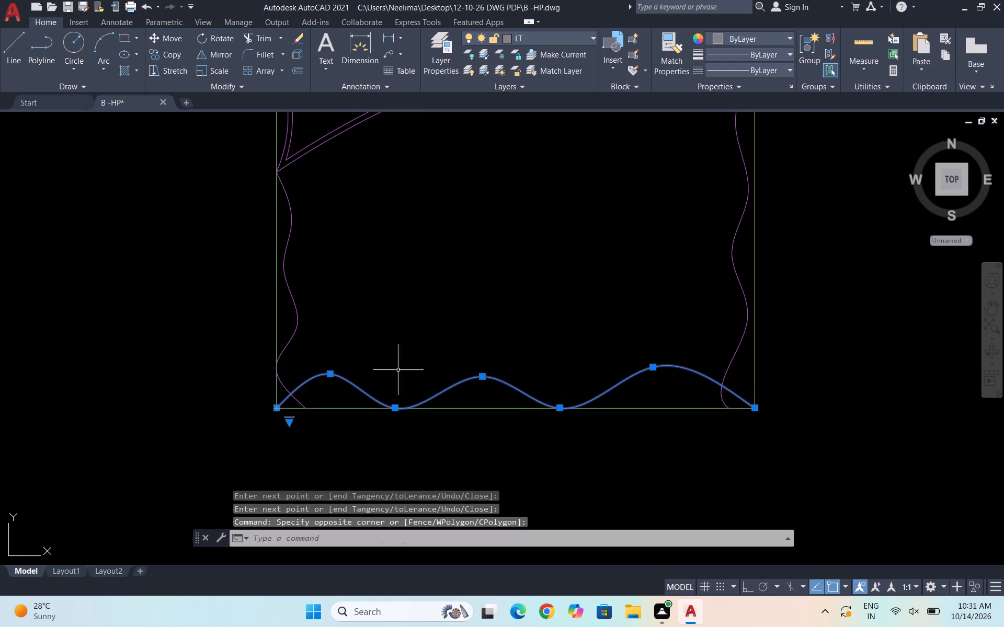
{"action": "left_click", "coordinate": [551, 34]}
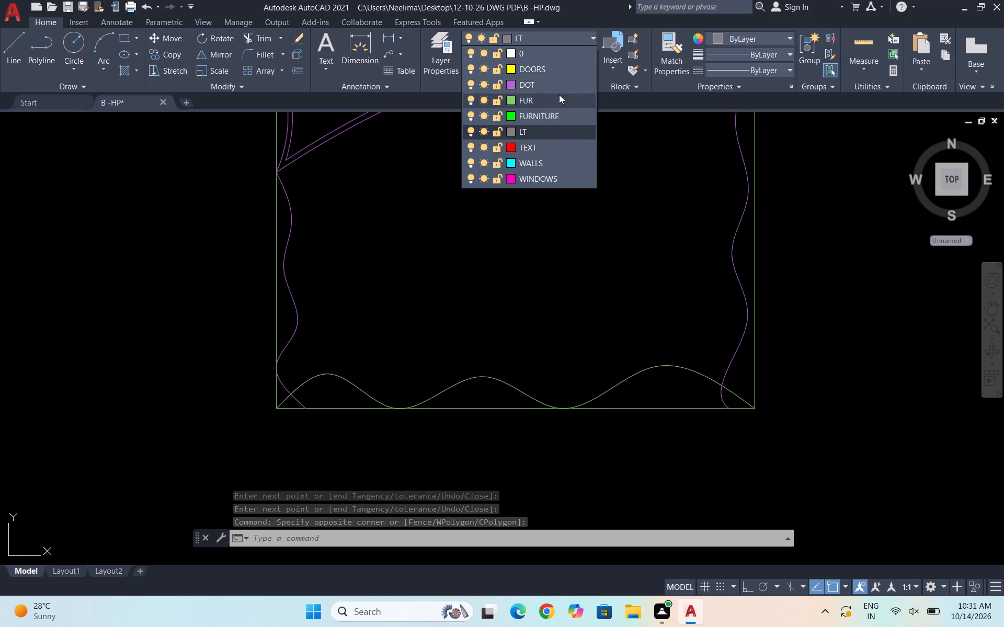
{"action": "left_click", "coordinate": [555, 84]}
{"action": "scroll", "coordinate": [439, 329], "scroll_direction": "down", "scroll_amount": 2}
{"action": "key", "text": "Escape"}
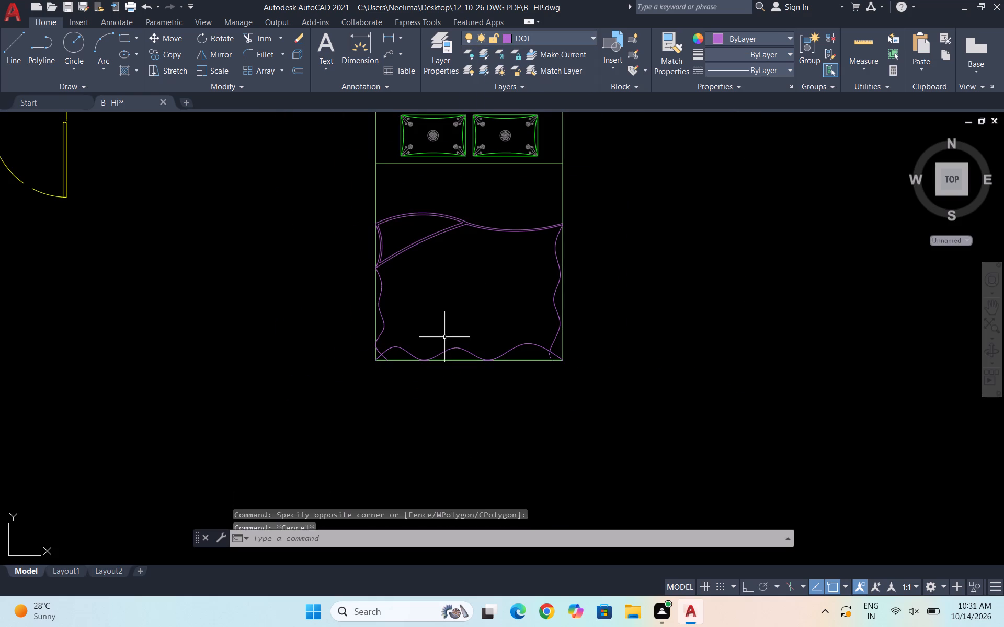
Trim the lower tails of the left and right wavy splines where they cross the bottom wavy spline.
{"action": "scroll", "coordinate": [485, 220], "scroll_direction": "up", "scroll_amount": 1}
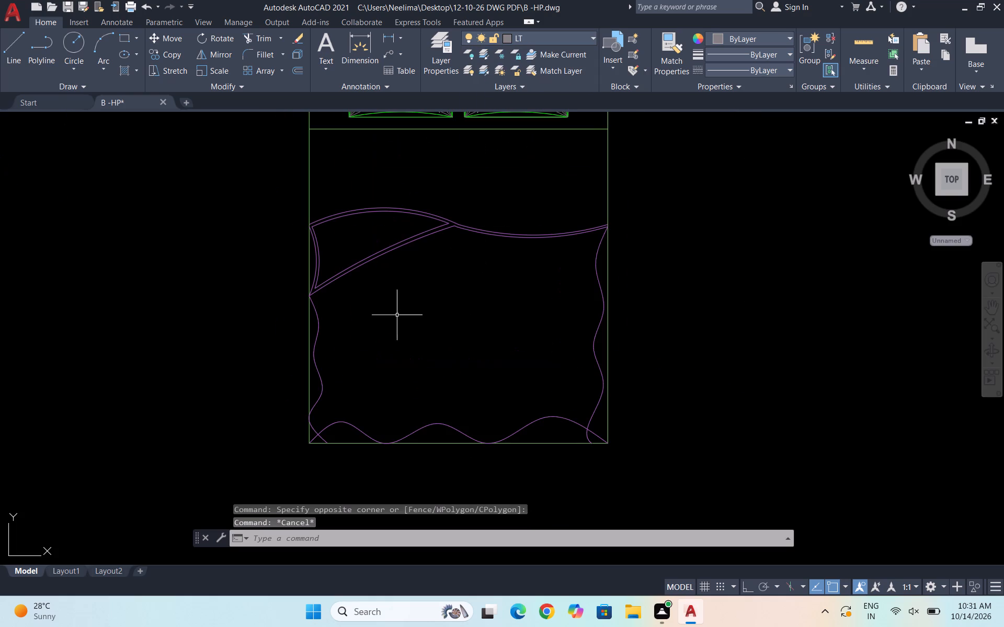
{"action": "scroll", "coordinate": [326, 442], "scroll_direction": "up", "scroll_amount": 3}
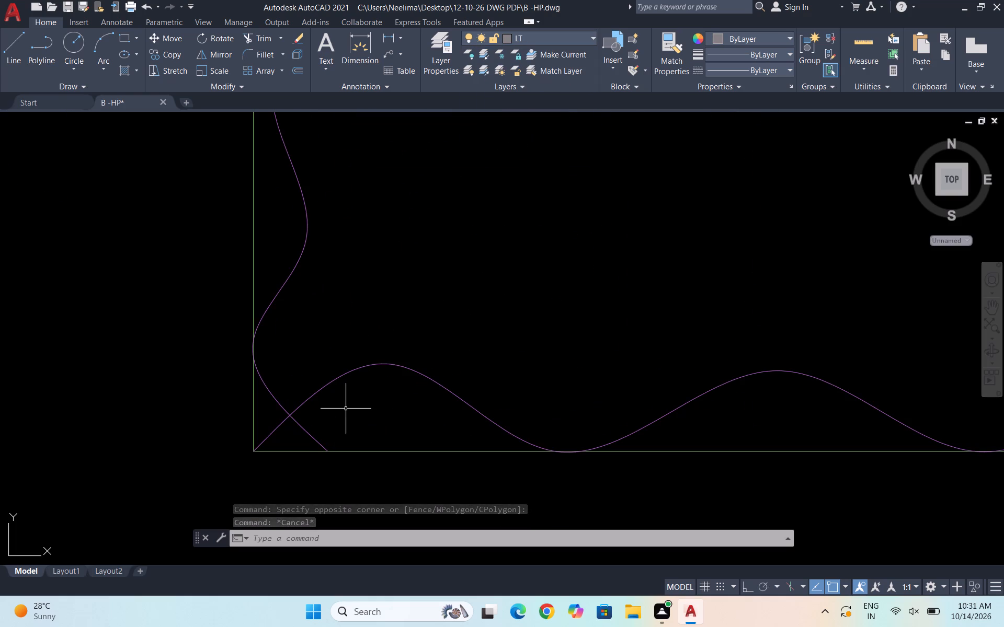
{"action": "type", "text": "TR"}
{"action": "key", "text": "Return"}
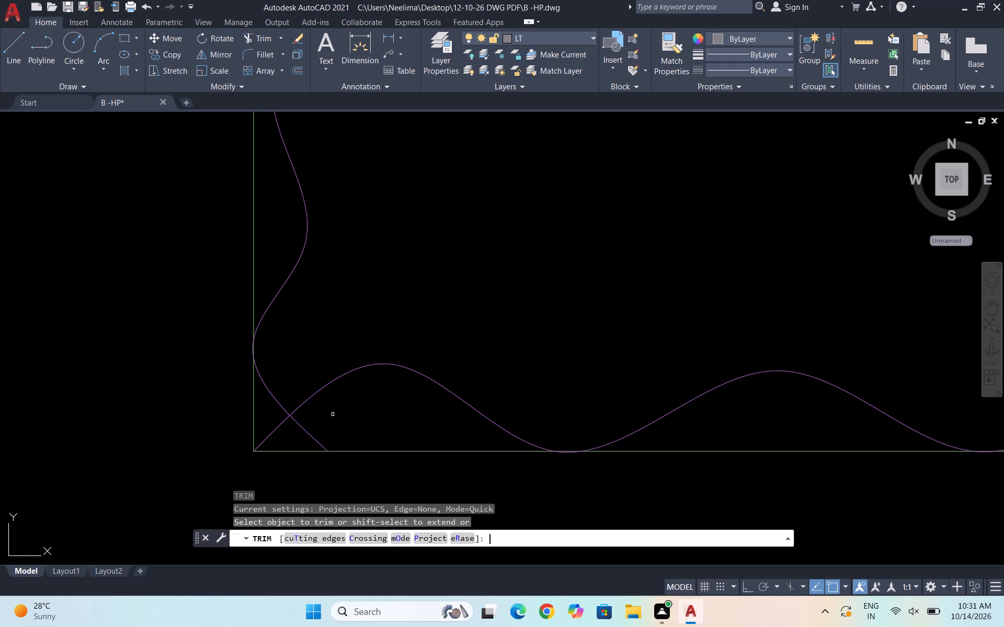
{"action": "left_click", "coordinate": [306, 433]}
{"action": "scroll", "coordinate": [315, 416], "scroll_direction": "down", "scroll_amount": 3}
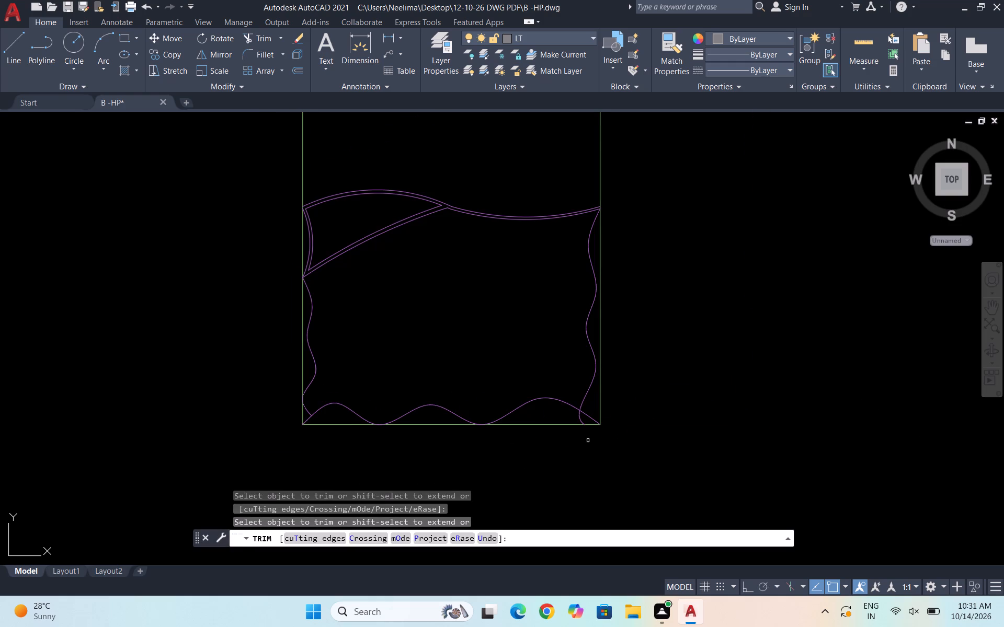
{"action": "scroll", "coordinate": [590, 413], "scroll_direction": "up", "scroll_amount": 2}
{"action": "left_click", "coordinate": [570, 425]}
{"action": "left_click", "coordinate": [546, 427]}
{"action": "scroll", "coordinate": [545, 426], "scroll_direction": "down", "scroll_amount": 2}
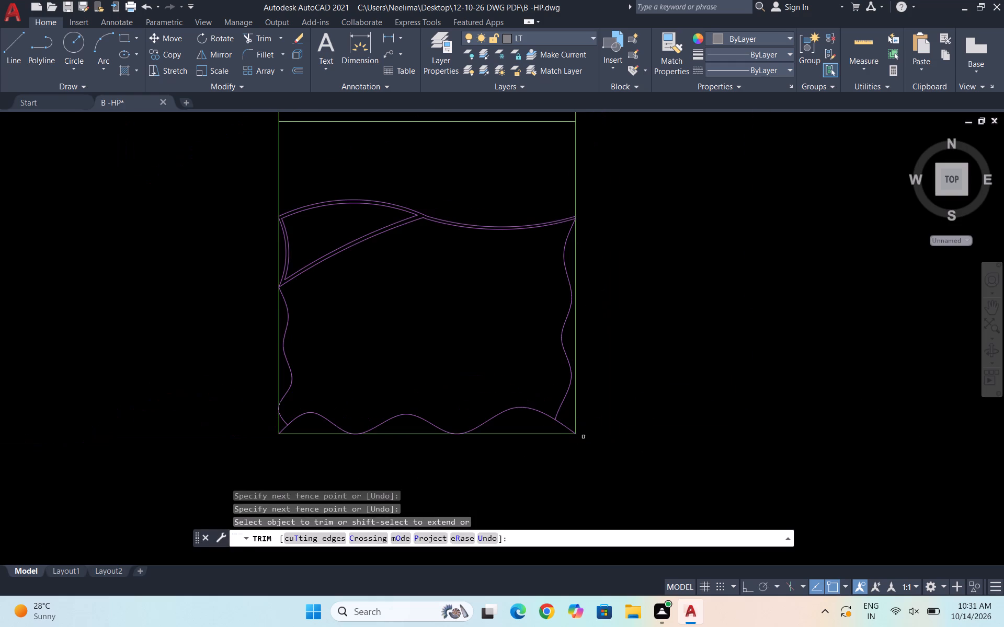
{"action": "key", "text": "Escape"}
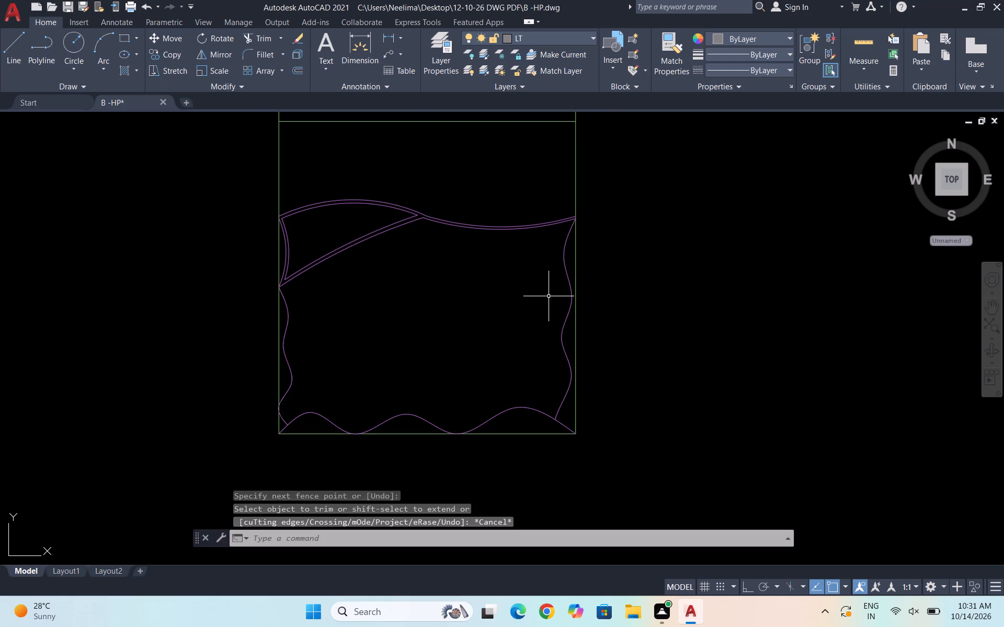
Copy the right wavy spline slightly inward, from its top end to a point on the lower blanket arc, to double that edge.
{"action": "type", "text": "CO"}
{"action": "key", "text": "Return"}
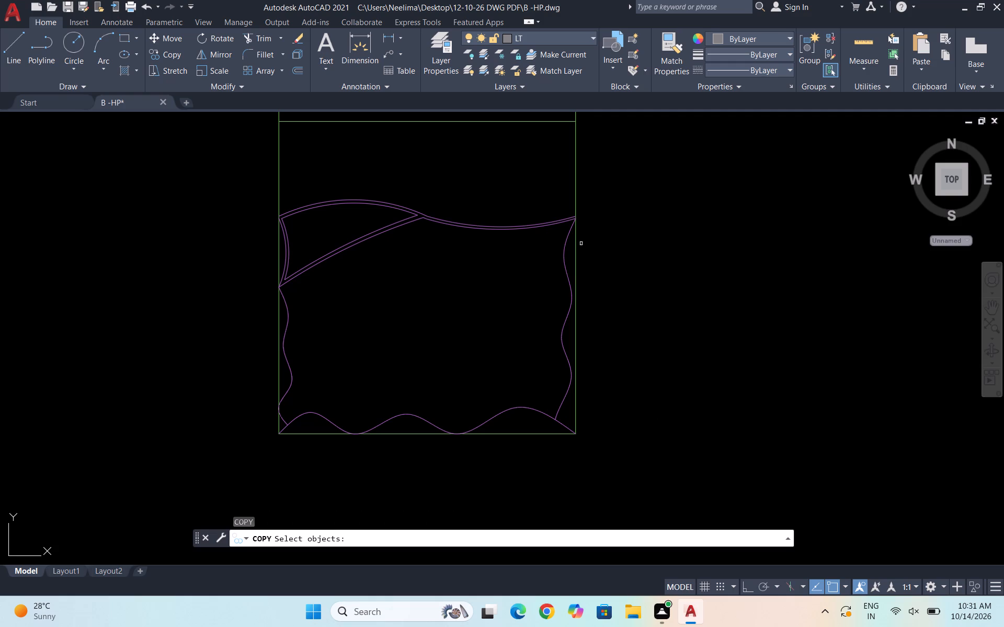
{"action": "left_click", "coordinate": [565, 245]}
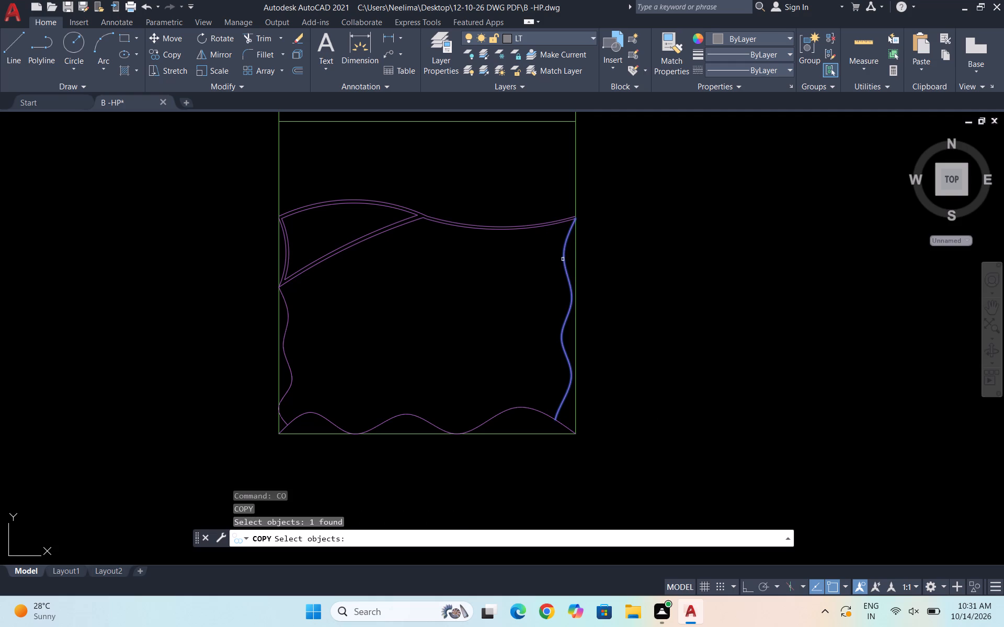
{"action": "key", "text": "space"}
{"action": "left_click", "coordinate": [578, 222]}
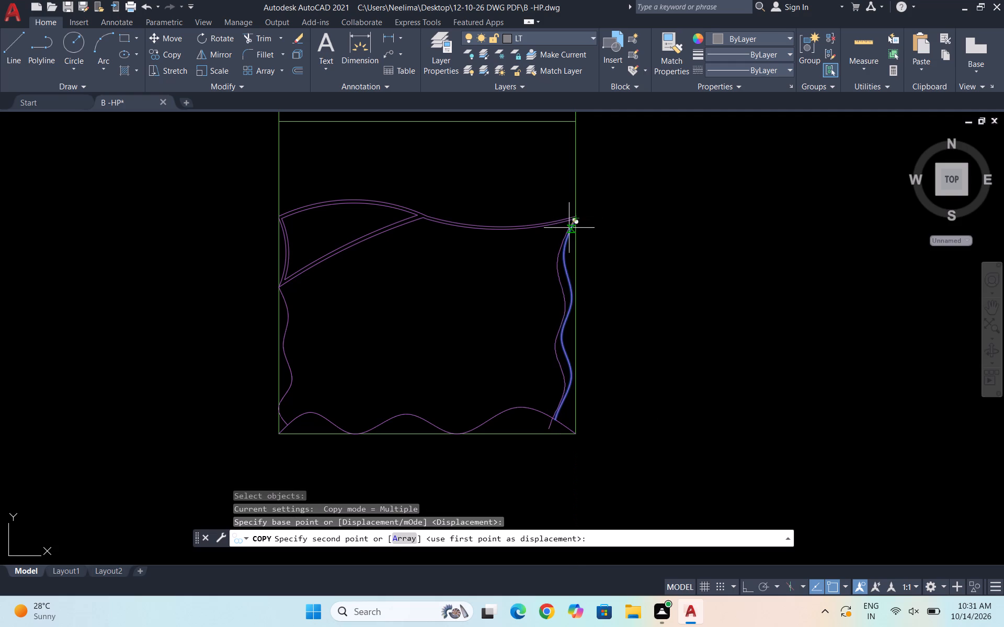
{"action": "scroll", "coordinate": [566, 228], "scroll_direction": "up", "scroll_amount": 2}
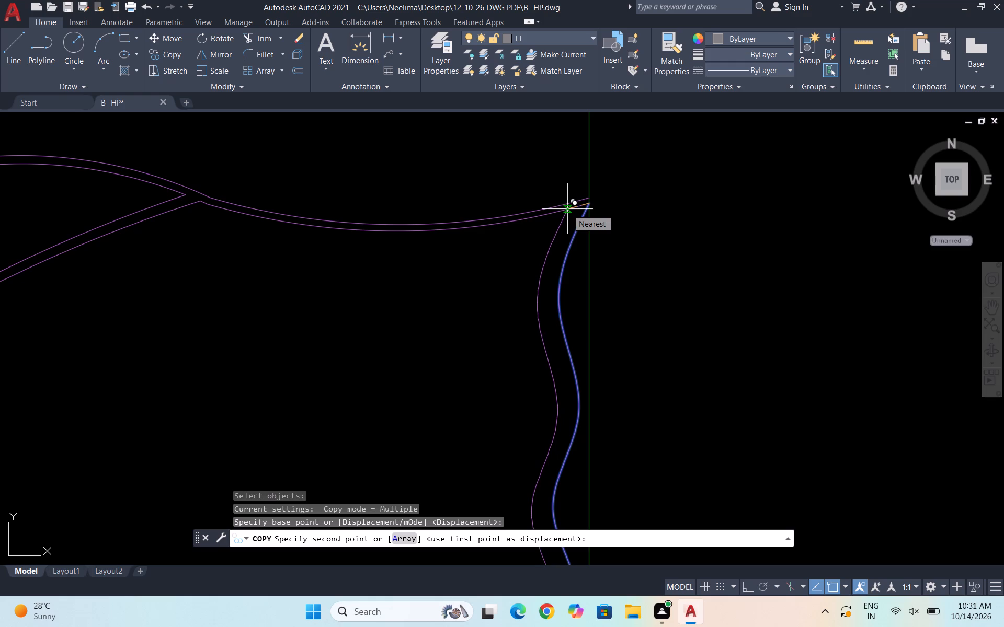
{"action": "left_click", "coordinate": [567, 209]}
{"action": "scroll", "coordinate": [737, 194], "scroll_direction": "down", "scroll_amount": 2}
{"action": "key", "text": "Escape"}
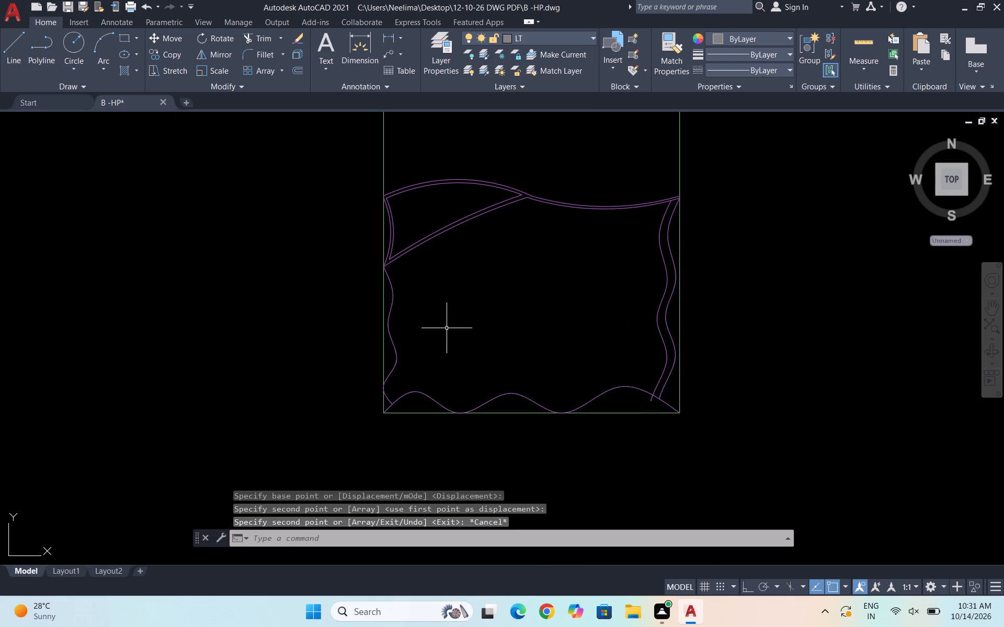
Copy the left wavy spline slightly inward from its top end at the blanket fold's lower corner to double that edge.
{"action": "scroll", "coordinate": [413, 374], "scroll_direction": "up", "scroll_amount": 2}
{"action": "left_click", "coordinate": [395, 281]}
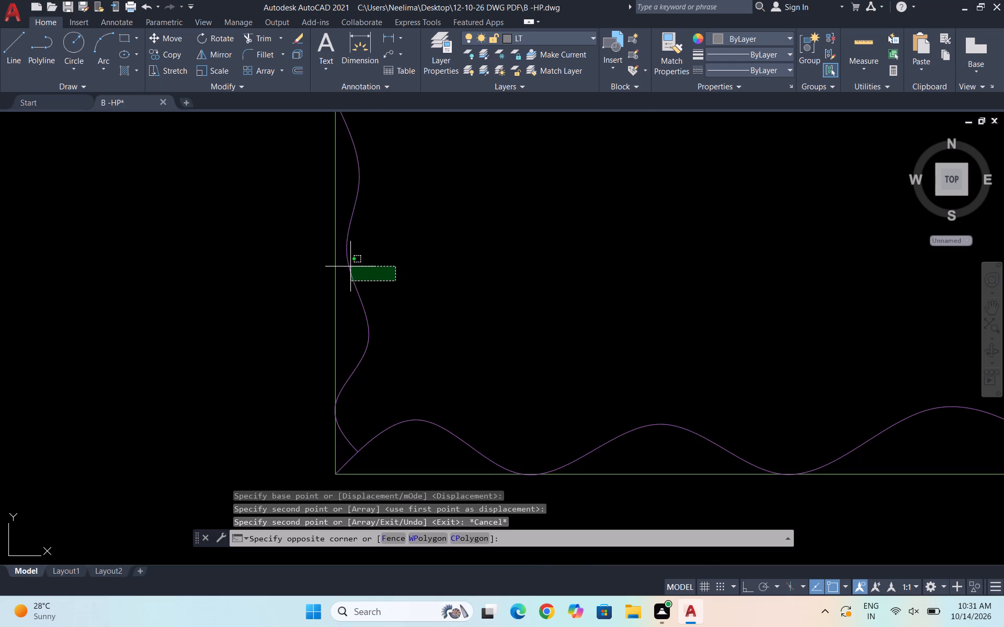
{"action": "left_click", "coordinate": [349, 266]}
{"action": "type", "text": "CO"}
{"action": "key", "text": "Return"}
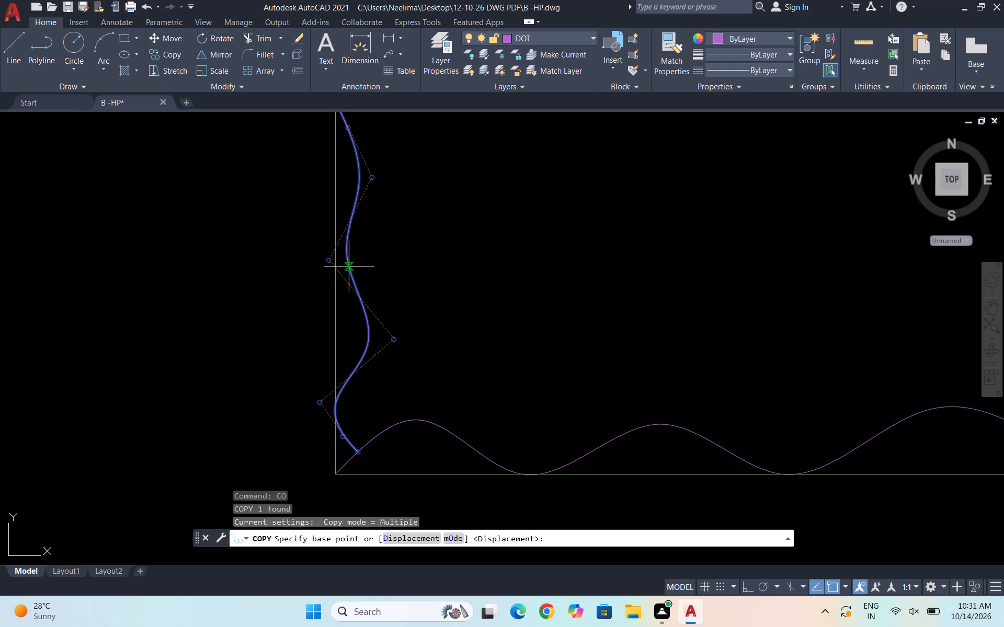
{"action": "scroll", "coordinate": [322, 275], "scroll_direction": "down", "scroll_amount": 3}
{"action": "scroll", "coordinate": [321, 250], "scroll_direction": "up", "scroll_amount": 2}
{"action": "scroll", "coordinate": [366, 227], "scroll_direction": "up", "scroll_amount": 4}
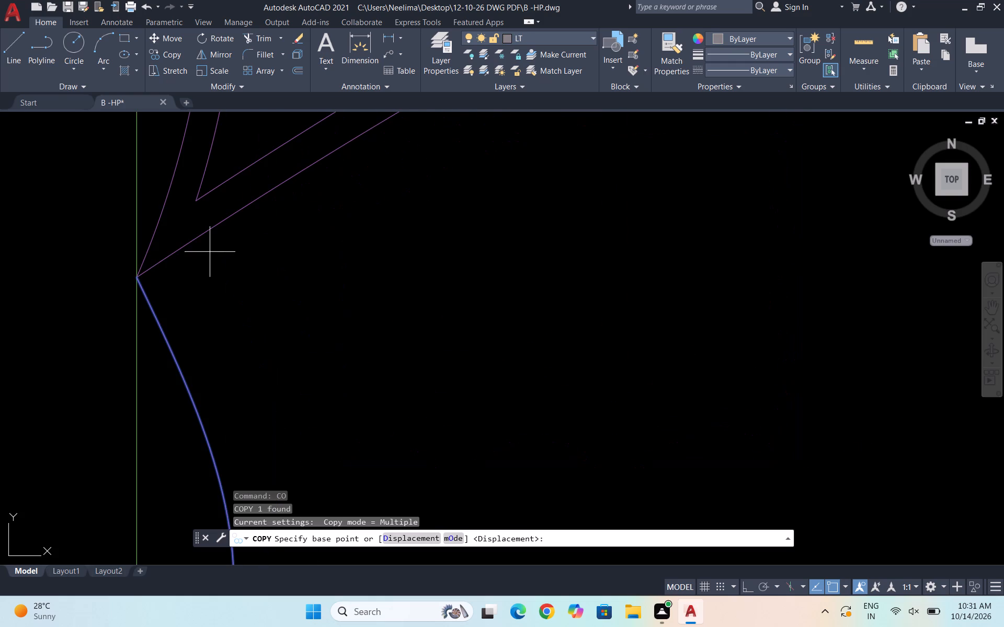
{"action": "left_click", "coordinate": [136, 278]}
{"action": "left_click", "coordinate": [178, 261]}
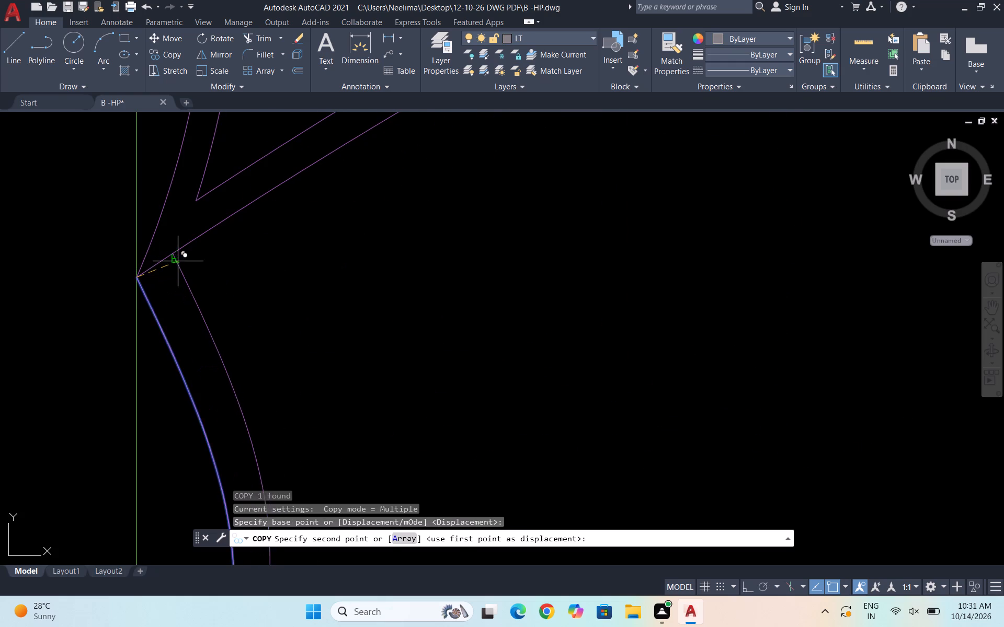
{"action": "scroll", "coordinate": [220, 251], "scroll_direction": "down", "scroll_amount": 5}
{"action": "key", "text": "Escape"}
Copy the bottom wavy spline slightly upward along the bed's left side, from the bed's lower-left corner, to double that edge.
{"action": "scroll", "coordinate": [289, 374], "scroll_direction": "up", "scroll_amount": 3}
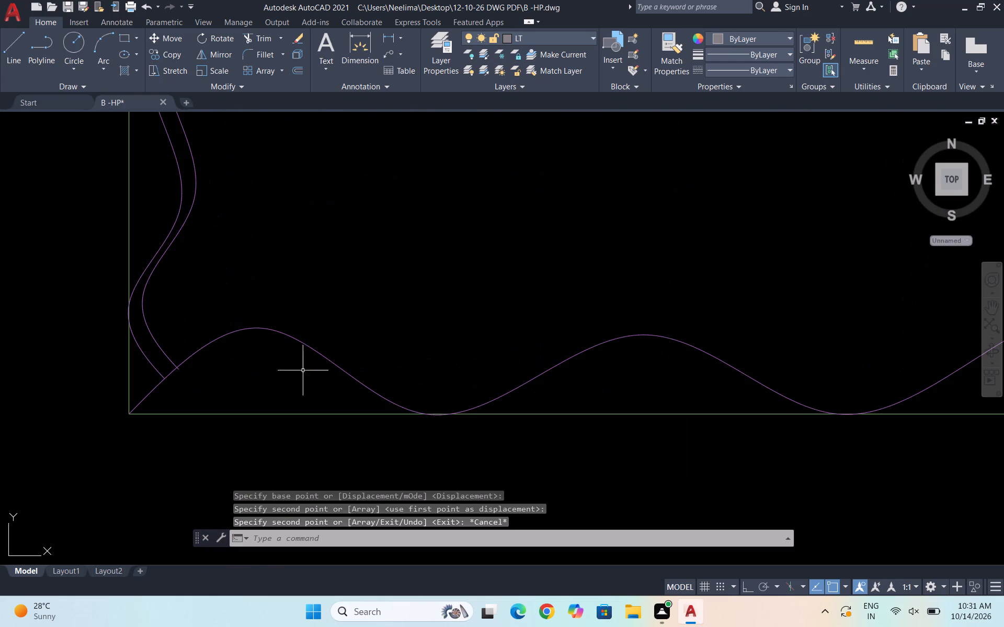
{"action": "left_click", "coordinate": [337, 364]}
{"action": "type", "text": "CO"}
{"action": "key", "text": "Return"}
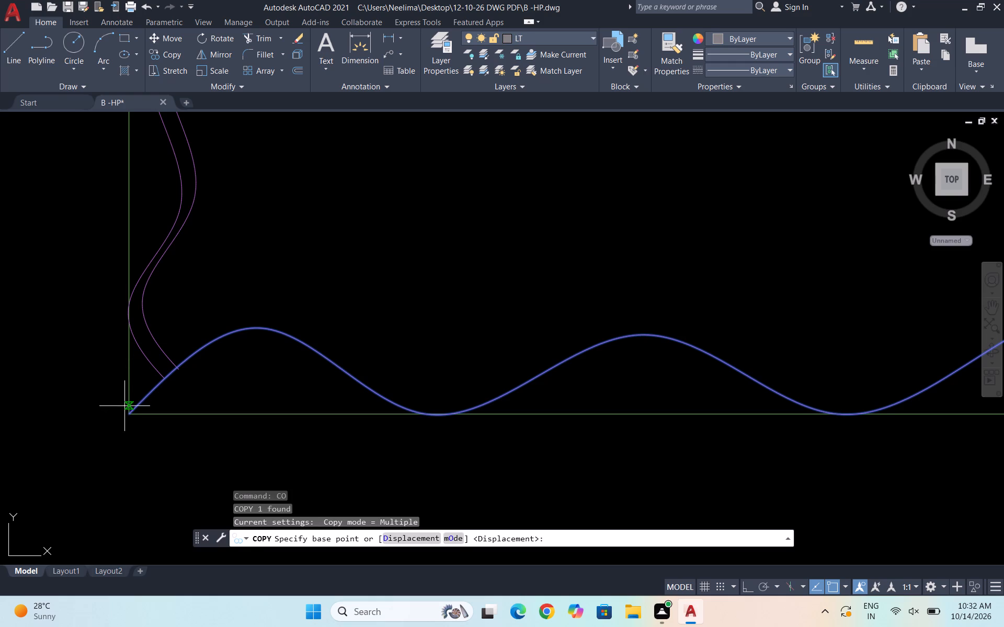
{"action": "left_click", "coordinate": [128, 414]}
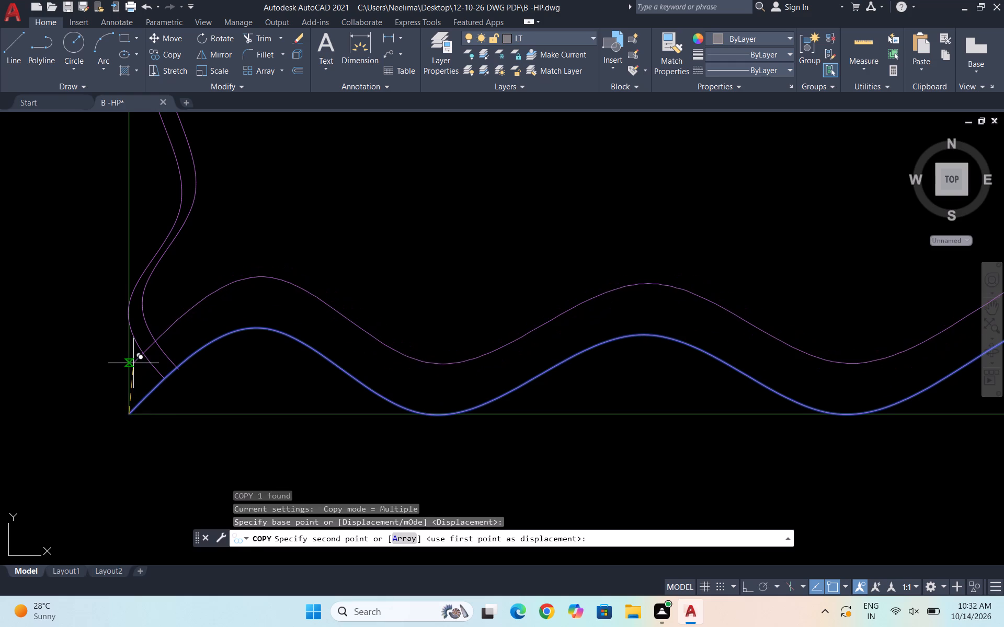
{"action": "scroll", "coordinate": [130, 362], "scroll_direction": "down", "scroll_amount": 3}
{"action": "scroll", "coordinate": [129, 366], "scroll_direction": "up", "scroll_amount": 1}
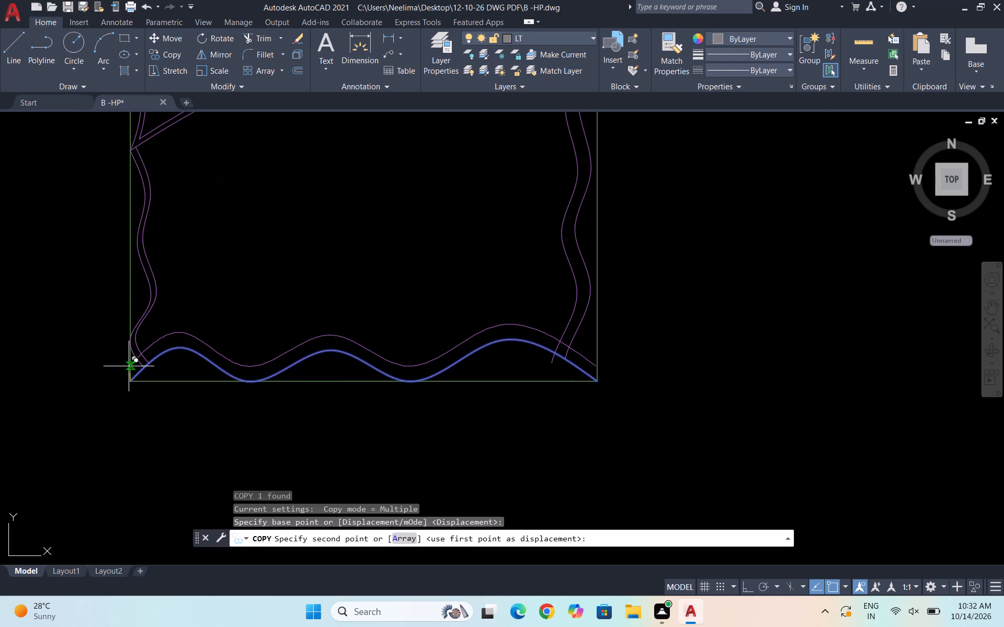
{"action": "left_click", "coordinate": [129, 366]}
{"action": "key", "text": "Escape"}
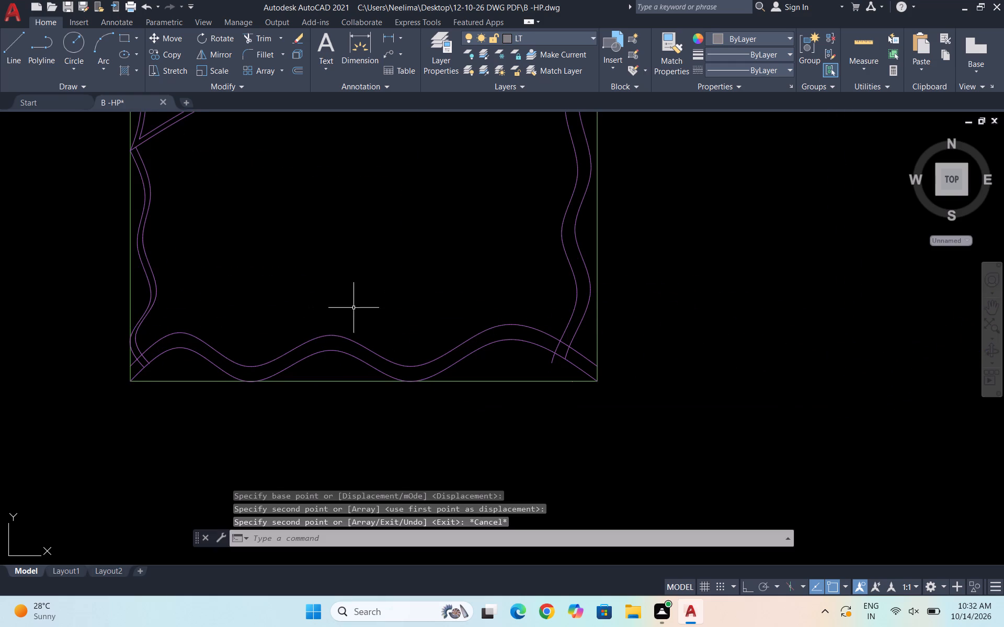
Trim the lower ends of the doubled left and right splines back to the upper of the two bottom wavy splines.
{"action": "type", "text": "TR"}
{"action": "key", "text": "Return"}
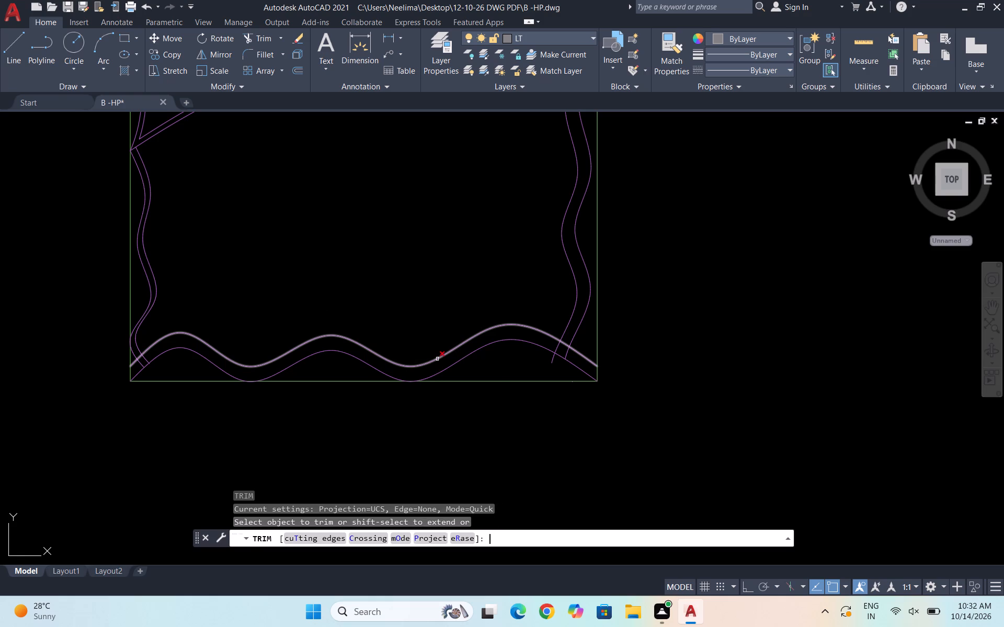
{"action": "scroll", "coordinate": [547, 369], "scroll_direction": "up", "scroll_amount": 2}
{"action": "left_click", "coordinate": [561, 345]}
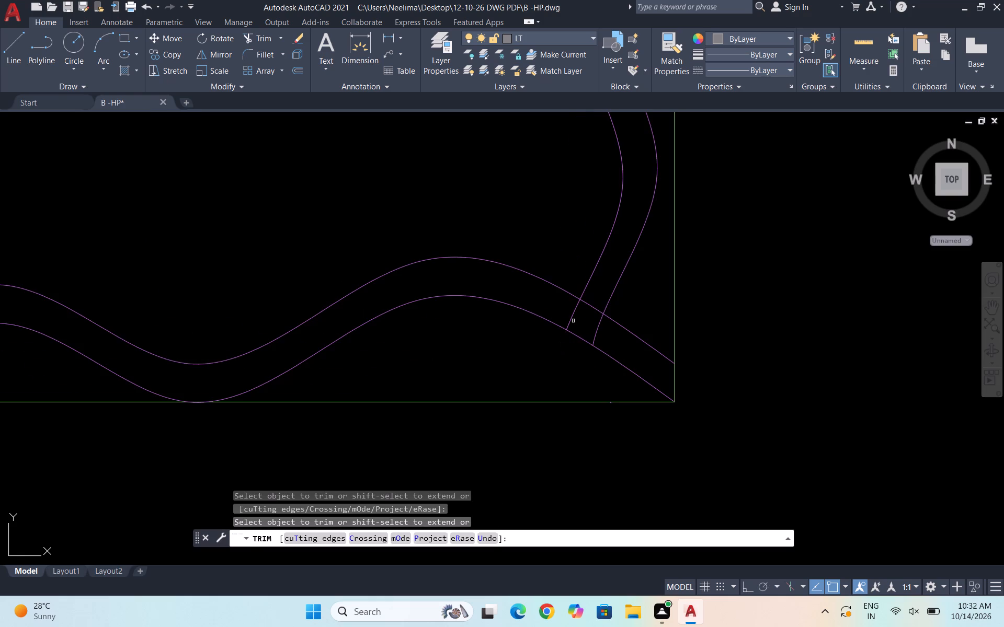
{"action": "left_click_drag", "start_coordinate": [570, 316], "coordinate": [613, 334]}
{"action": "left_click_drag", "start_coordinate": [602, 331], "coordinate": [575, 315]}
{"action": "scroll", "coordinate": [602, 312], "scroll_direction": "down", "scroll_amount": 2}
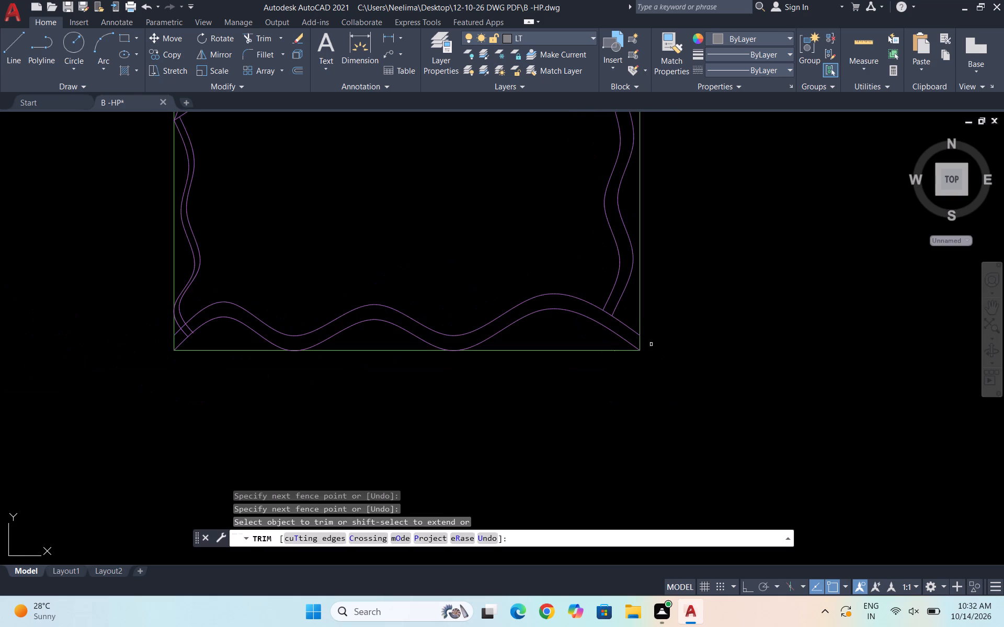
{"action": "scroll", "coordinate": [186, 333], "scroll_direction": "up", "scroll_amount": 4}
{"action": "left_click_drag", "start_coordinate": [175, 335], "coordinate": [243, 292]}
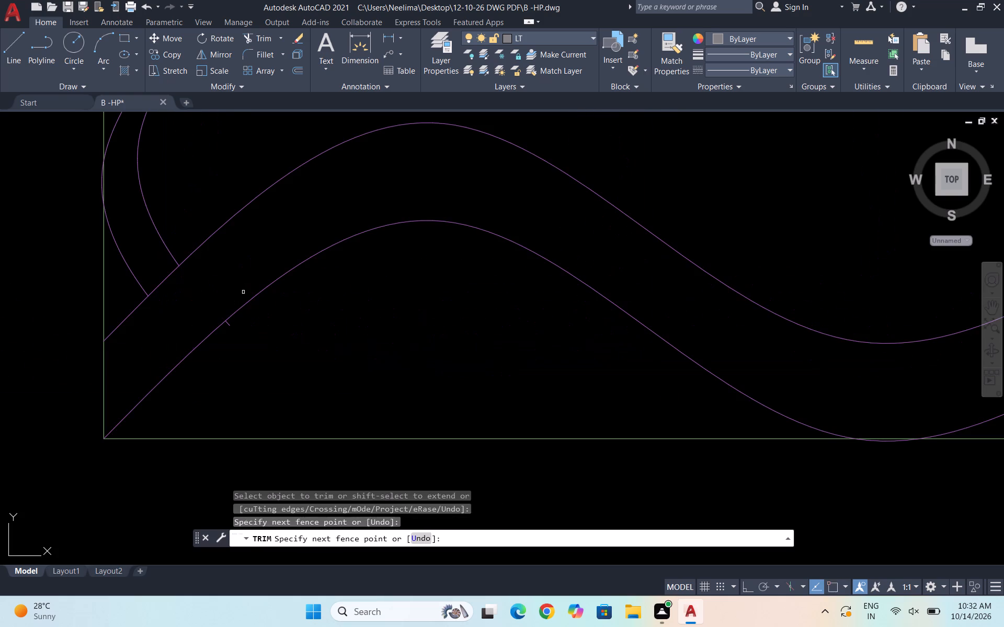
{"action": "left_click", "coordinate": [229, 324]}
{"action": "scroll", "coordinate": [267, 333], "scroll_direction": "down", "scroll_amount": 3}
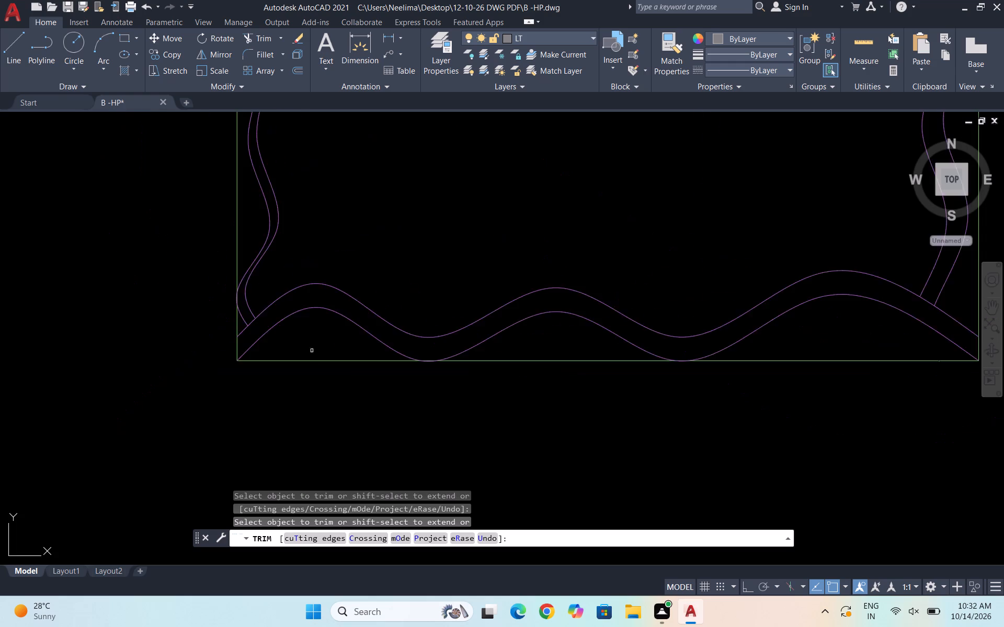
{"action": "scroll", "coordinate": [312, 352], "scroll_direction": "down", "scroll_amount": 2}
{"action": "key", "text": "Escape"}
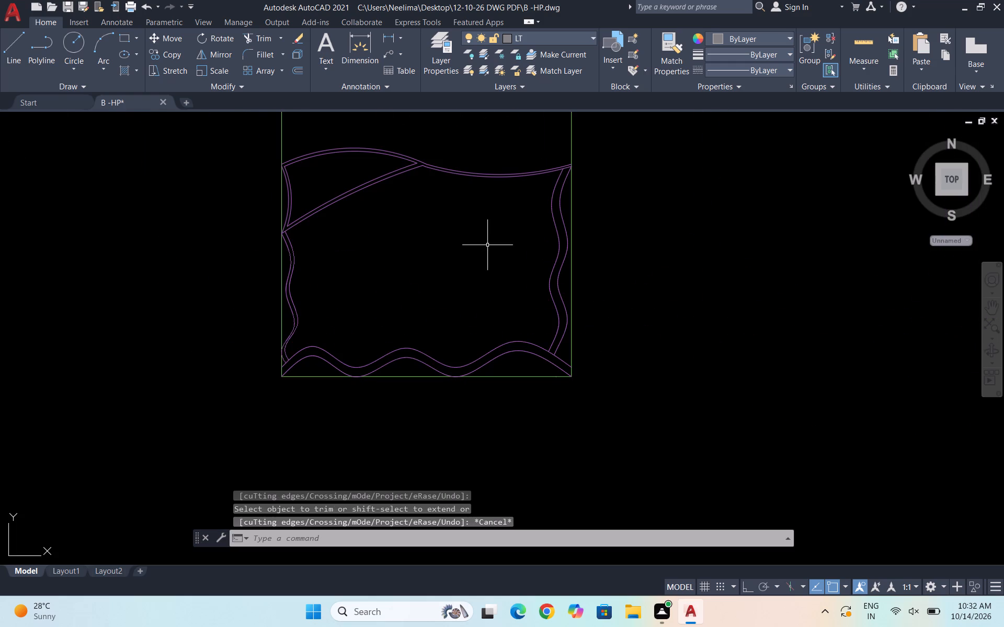
Fillet the two upper corners of the bed outline with a 3" radius, using the Multiple option.
{"action": "scroll", "coordinate": [488, 245], "scroll_direction": "down", "scroll_amount": 4}
{"action": "scroll", "coordinate": [504, 205], "scroll_direction": "up", "scroll_amount": 2}
{"action": "scroll", "coordinate": [520, 246], "scroll_direction": "up", "scroll_amount": 2}
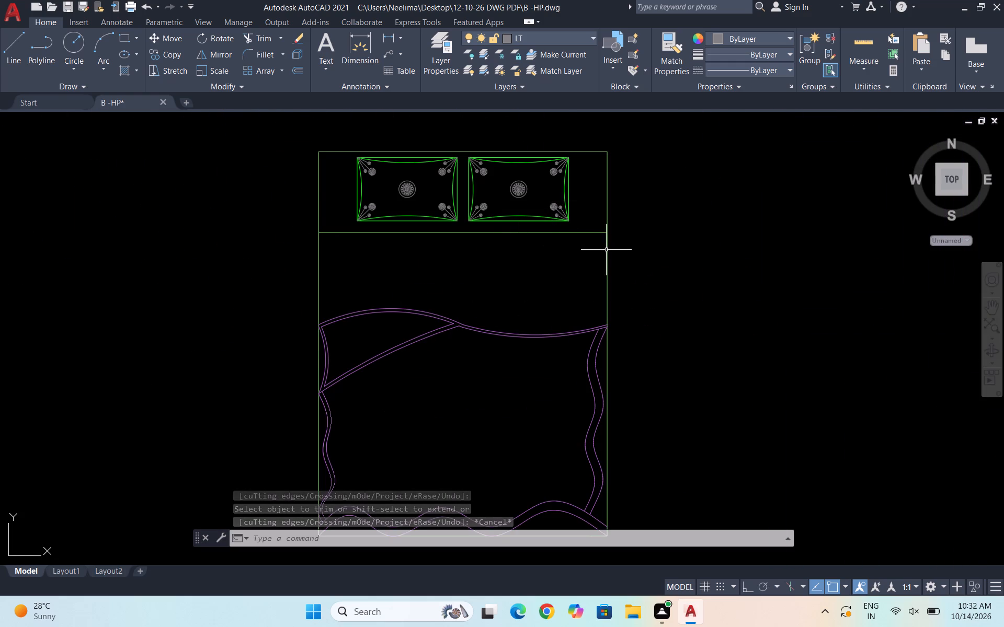
{"action": "scroll", "coordinate": [587, 173], "scroll_direction": "down", "scroll_amount": 2}
{"action": "scroll", "coordinate": [599, 168], "scroll_direction": "up", "scroll_amount": 1}
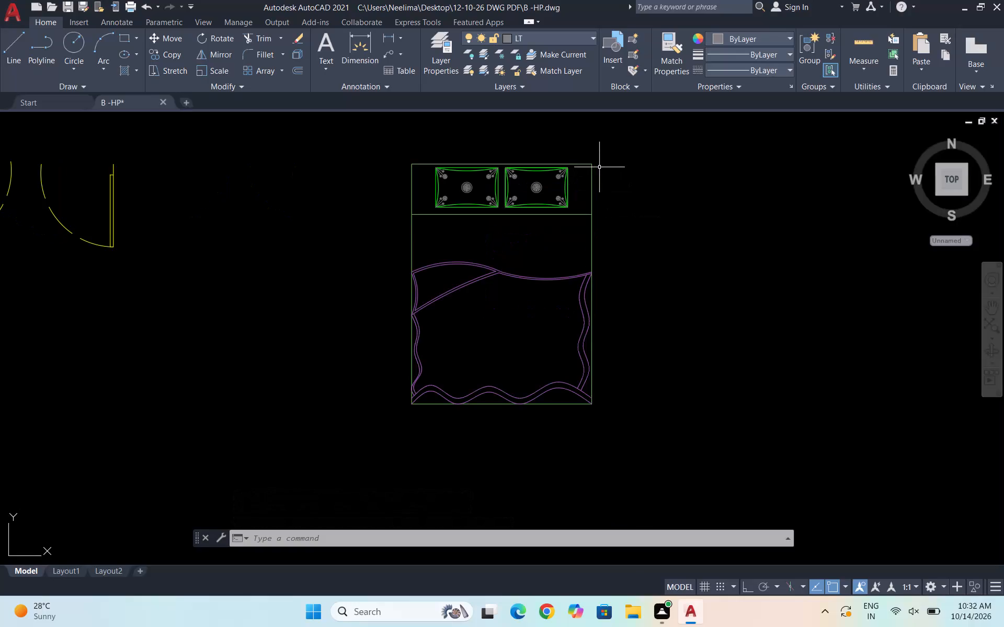
{"action": "key", "text": "f"}
{"action": "key", "text": "Return"}
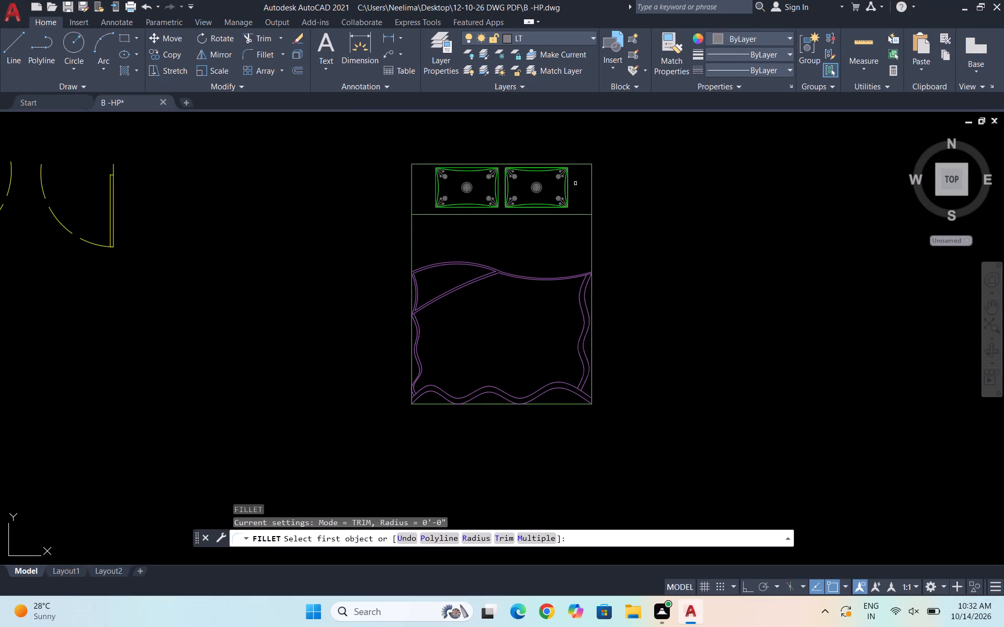
{"action": "left_click", "coordinate": [485, 543]}
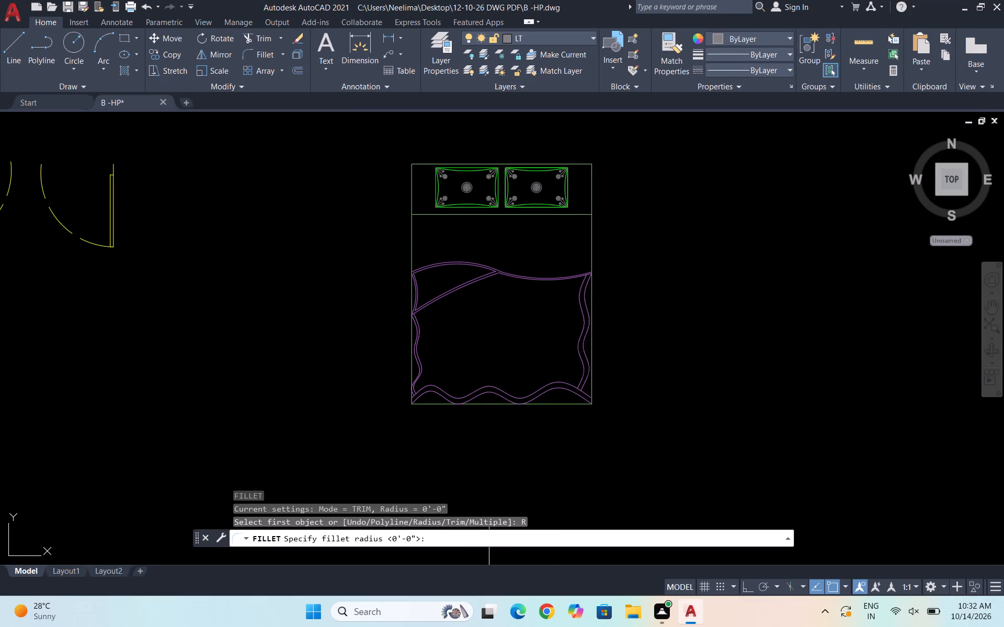
{"action": "type", "text": "3\""}
{"action": "key", "text": "Return"}
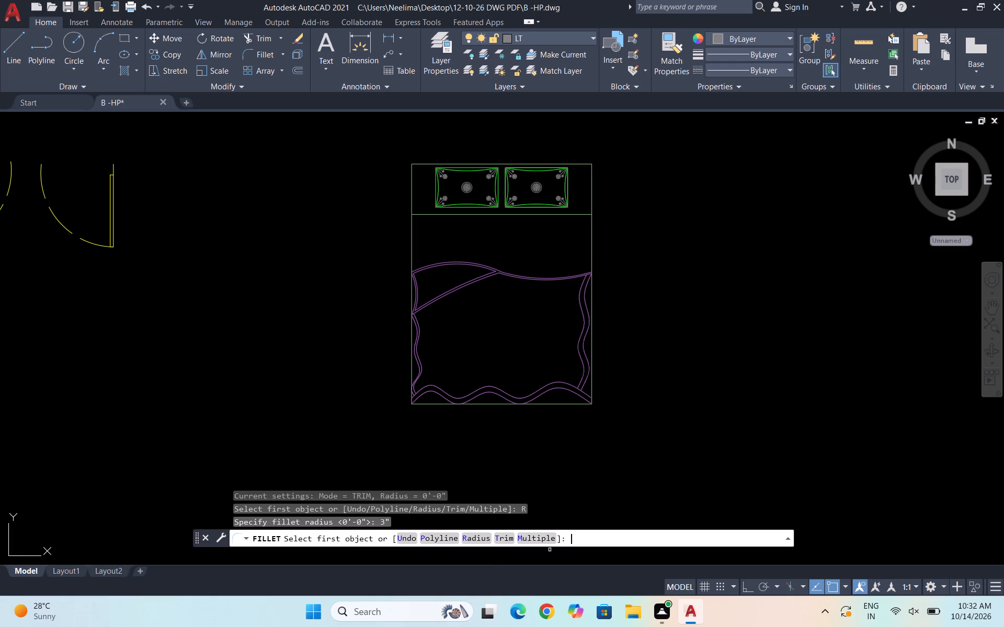
{"action": "left_click", "coordinate": [532, 533]}
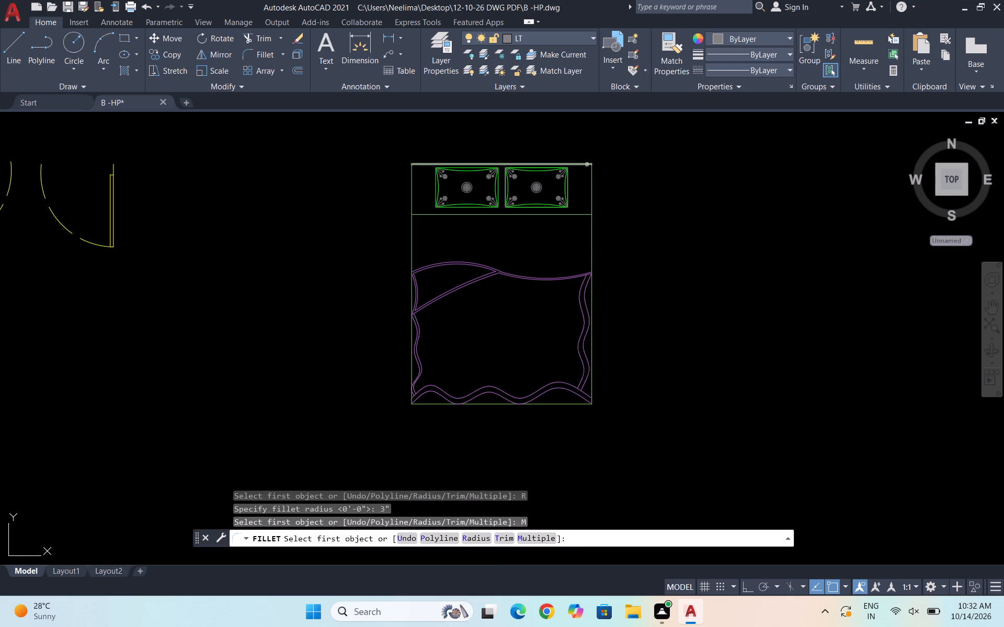
{"action": "left_click", "coordinate": [587, 165]}
{"action": "left_click", "coordinate": [590, 196]}
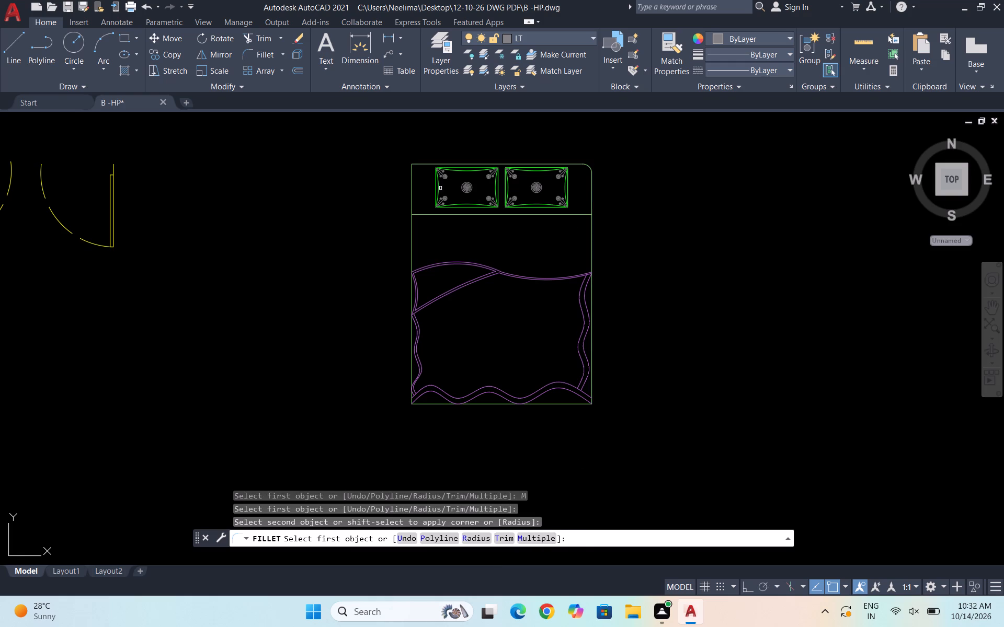
{"action": "left_click", "coordinate": [411, 194]}
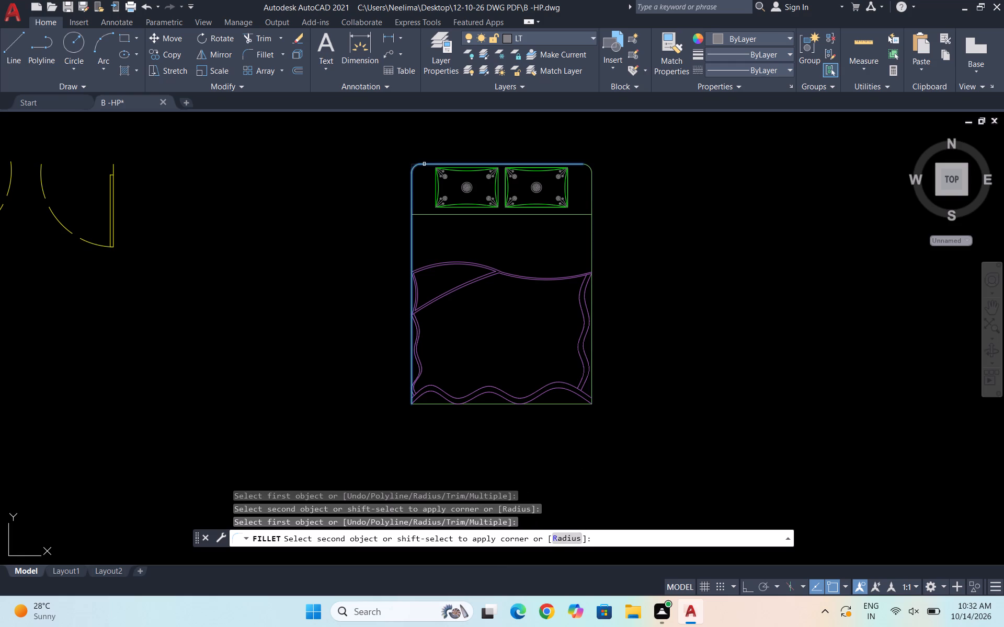
{"action": "left_click", "coordinate": [424, 164]}
Fillet the two lower corners of the bed outline with the same 3" radius.
{"action": "scroll", "coordinate": [440, 426], "scroll_direction": "up", "scroll_amount": 1}
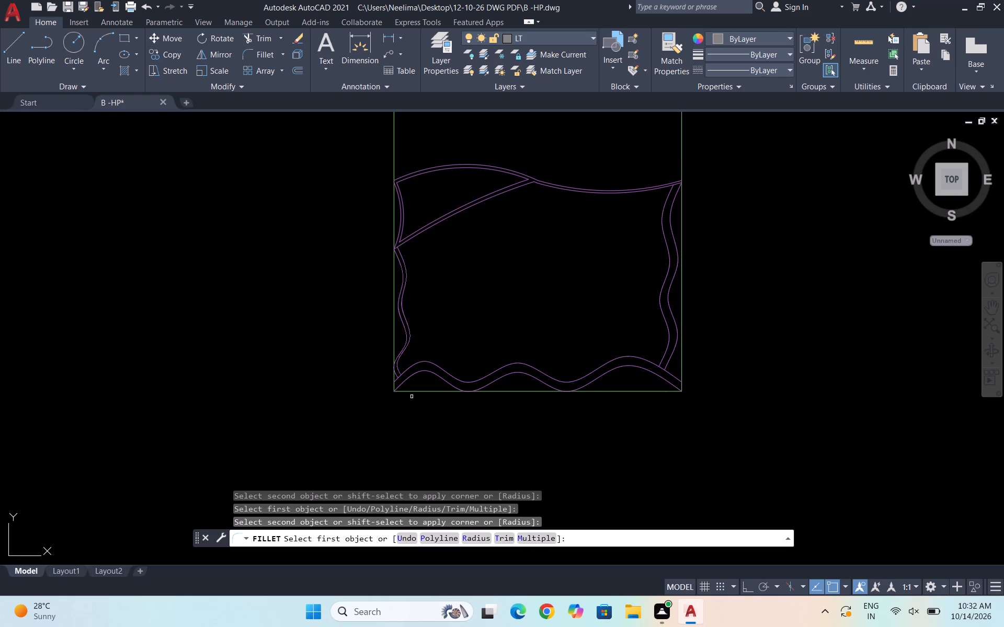
{"action": "left_click", "coordinate": [413, 392]}
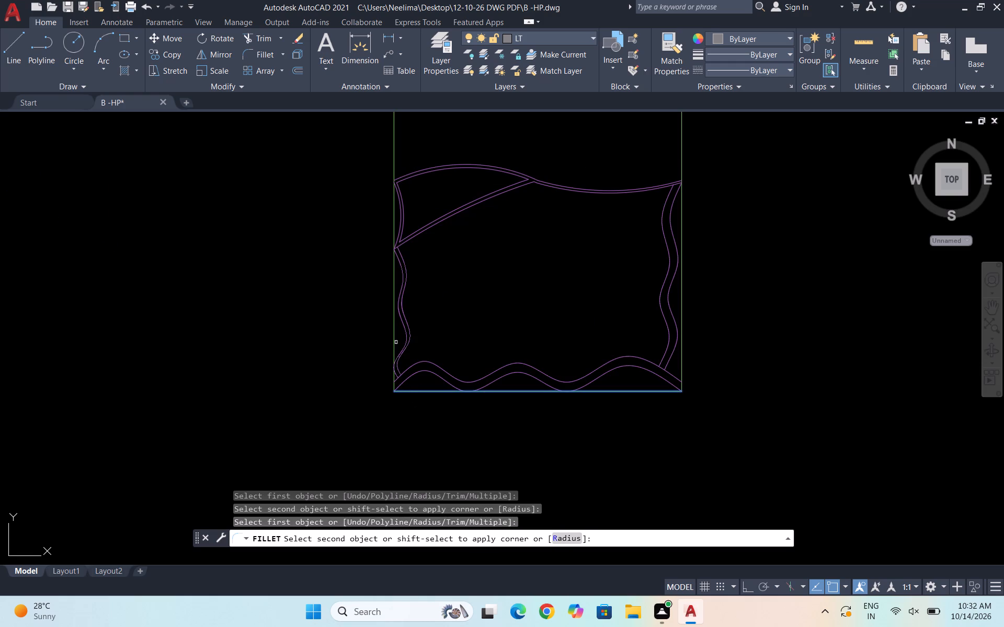
{"action": "left_click", "coordinate": [393, 335]}
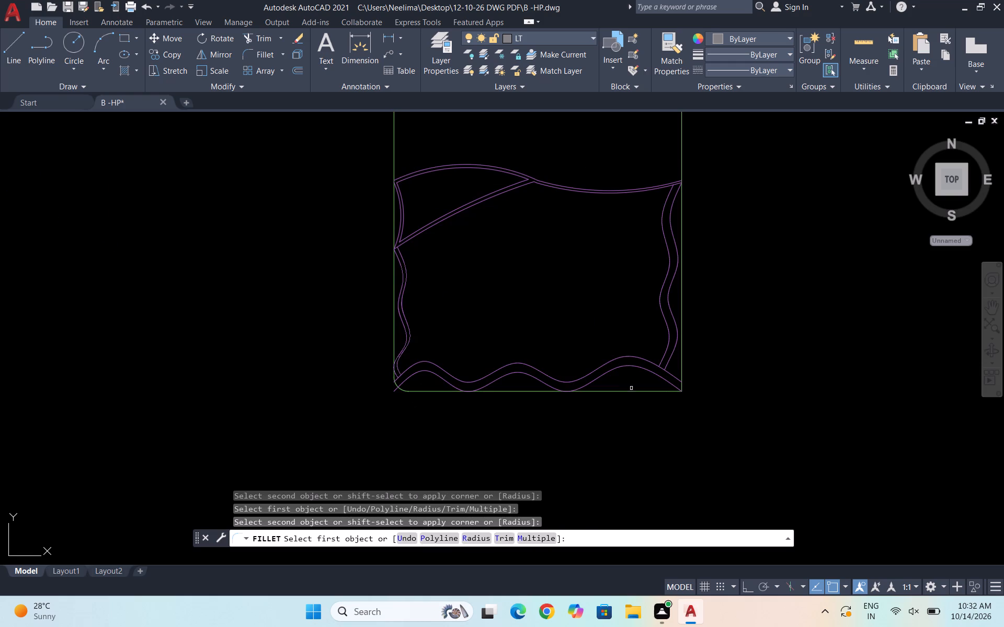
{"action": "left_click", "coordinate": [631, 389]}
{"action": "left_click", "coordinate": [681, 373]}
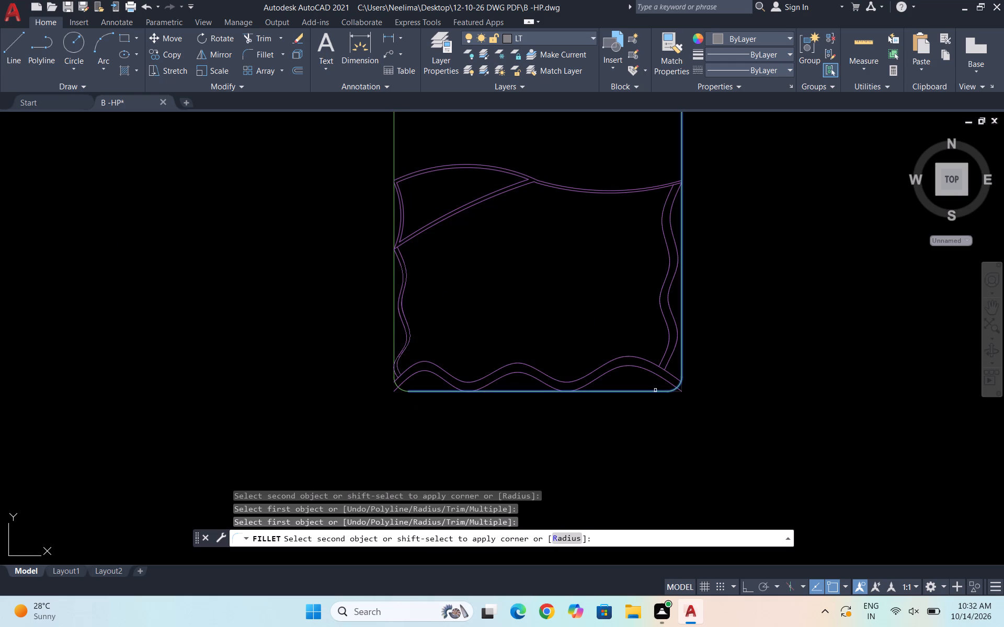
{"action": "left_click", "coordinate": [655, 390]}
{"action": "scroll", "coordinate": [507, 436], "scroll_direction": "down", "scroll_amount": 2}
{"action": "key", "text": "Escape"}
{"action": "key", "text": "Escape"}
{"action": "key", "text": "Escape"}
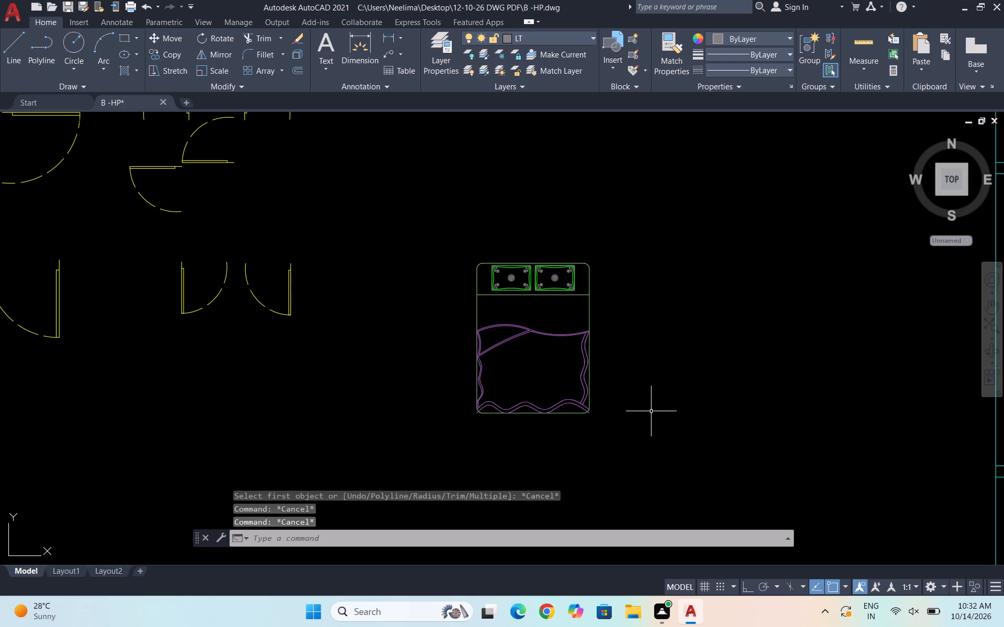
{"action": "key", "text": "Escape"}
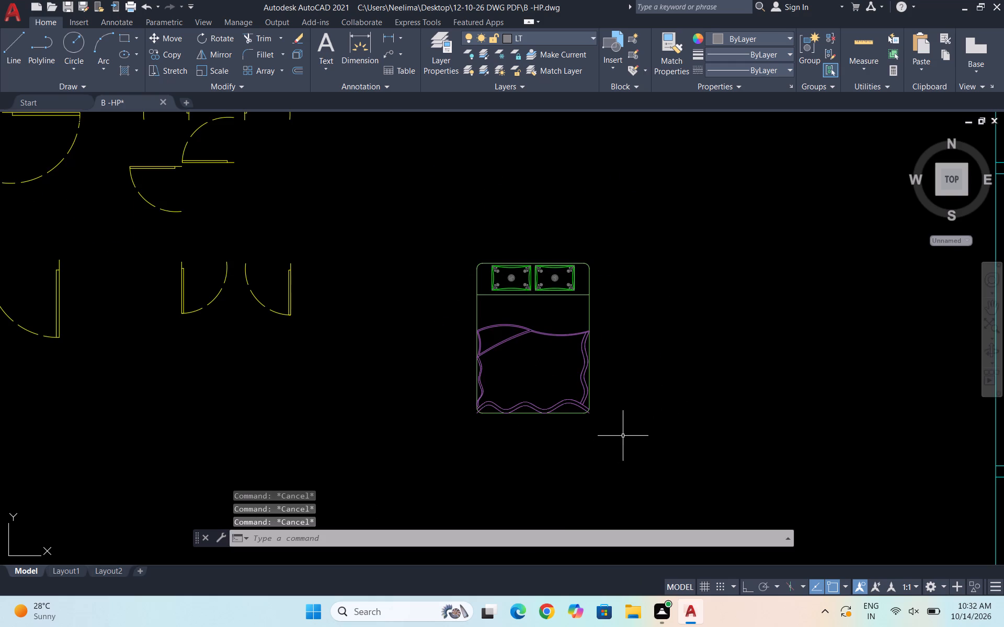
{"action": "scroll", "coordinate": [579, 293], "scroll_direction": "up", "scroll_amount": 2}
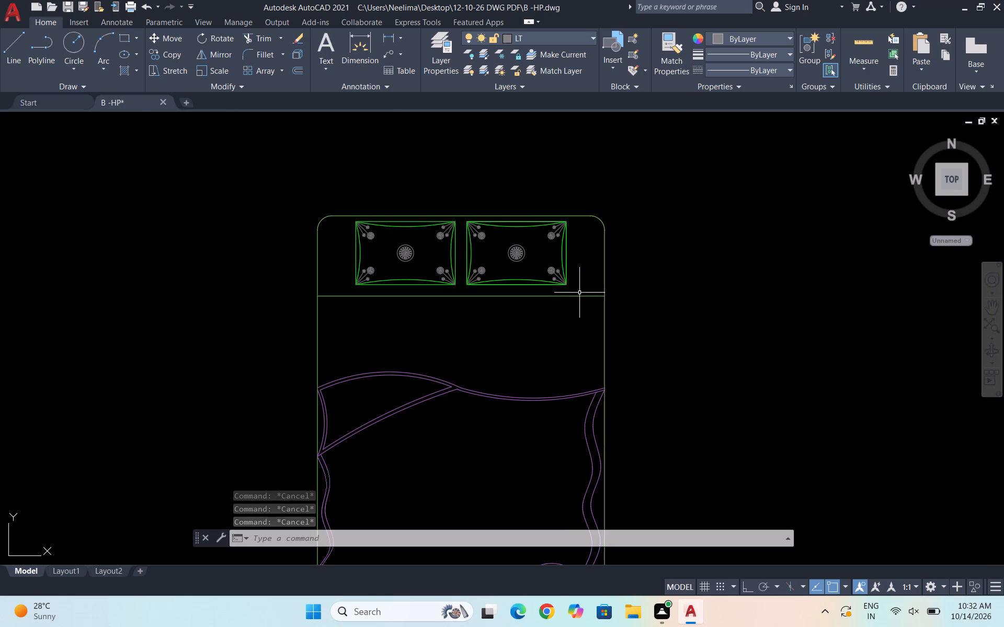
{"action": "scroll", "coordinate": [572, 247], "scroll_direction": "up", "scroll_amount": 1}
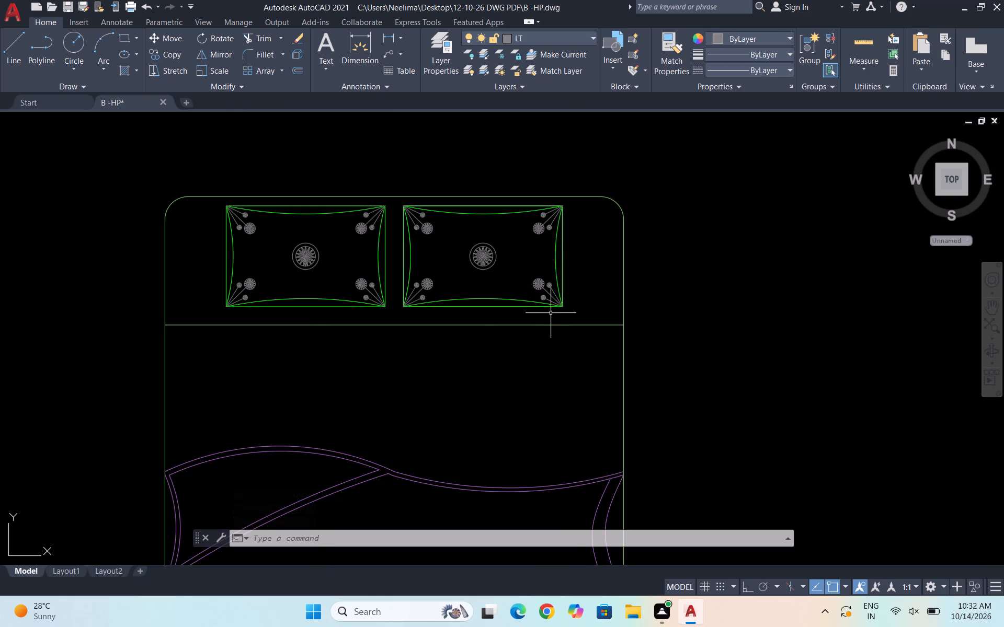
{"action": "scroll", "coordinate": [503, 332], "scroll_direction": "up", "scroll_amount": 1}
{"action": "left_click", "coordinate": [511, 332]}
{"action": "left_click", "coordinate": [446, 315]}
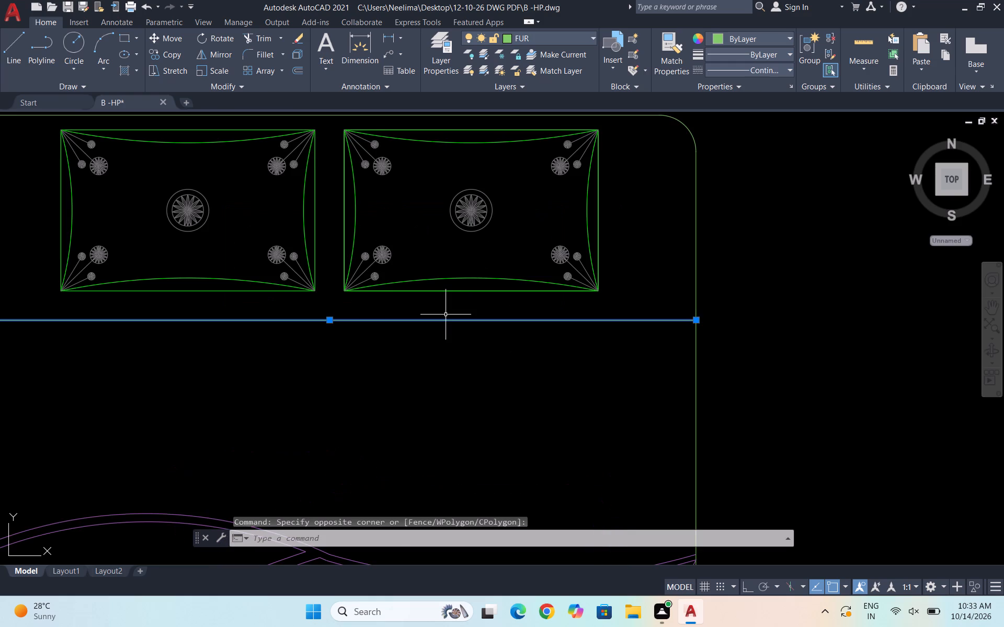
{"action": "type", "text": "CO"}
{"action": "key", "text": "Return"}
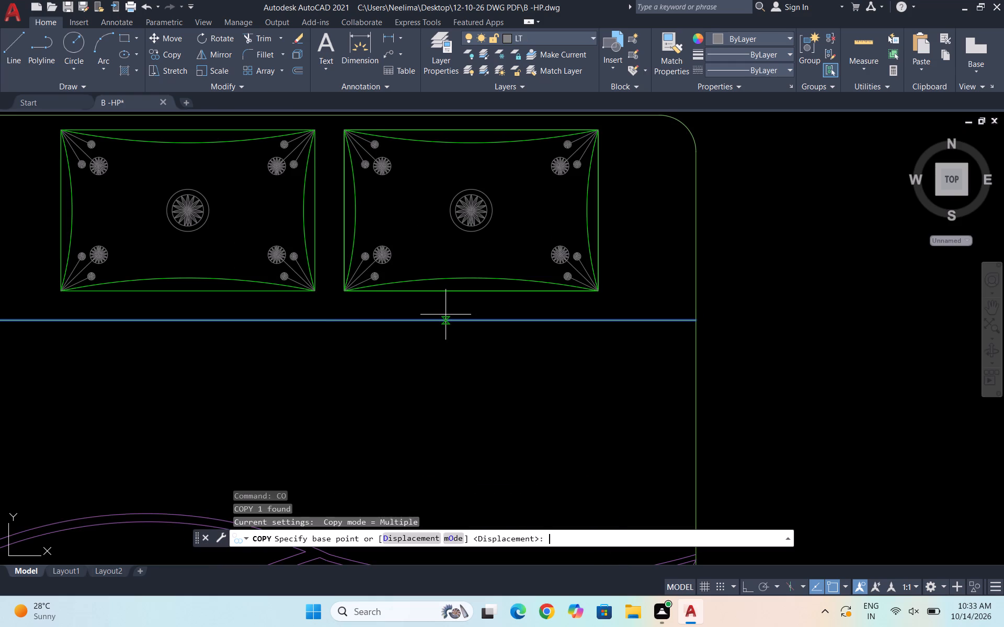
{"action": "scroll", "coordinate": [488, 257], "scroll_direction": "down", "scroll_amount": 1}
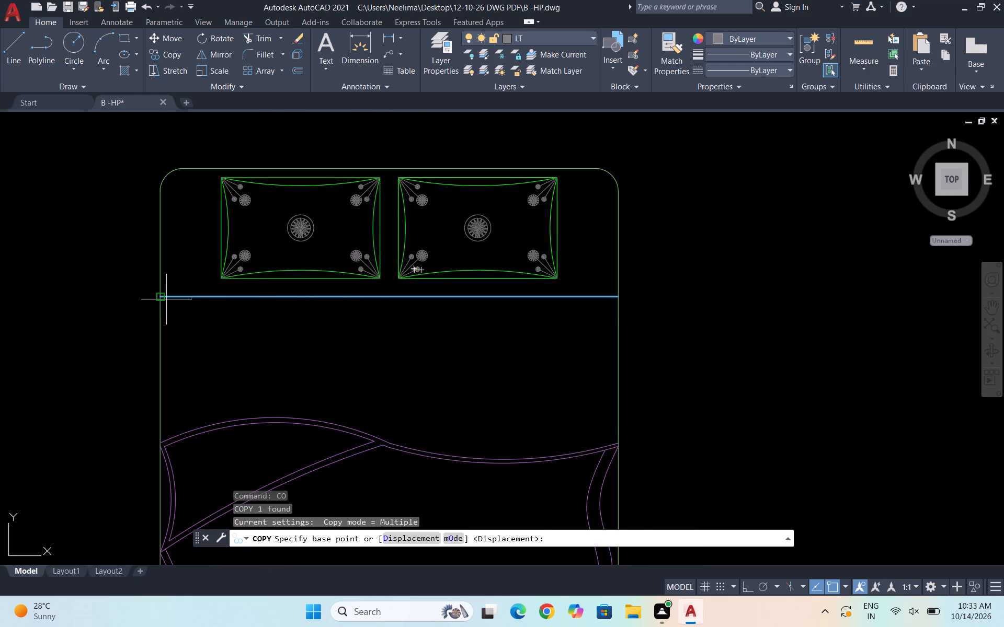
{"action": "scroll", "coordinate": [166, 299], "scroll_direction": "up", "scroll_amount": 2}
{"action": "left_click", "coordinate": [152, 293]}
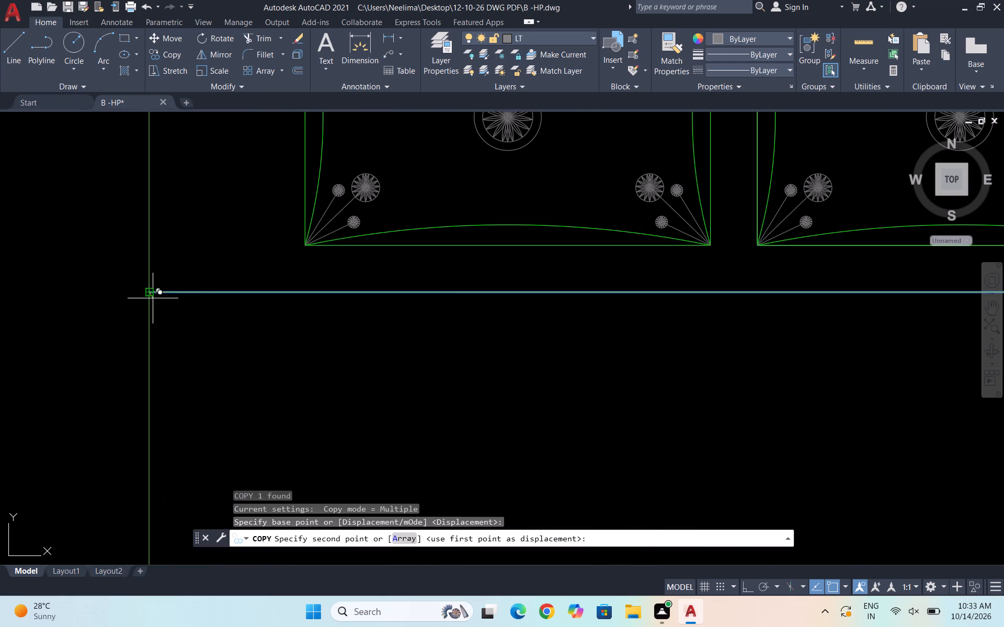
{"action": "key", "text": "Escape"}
Offset the horizontal line beneath the pillows by 1" toward the blanket.
{"action": "left_click", "coordinate": [310, 310]}
{"action": "left_click", "coordinate": [258, 295]}
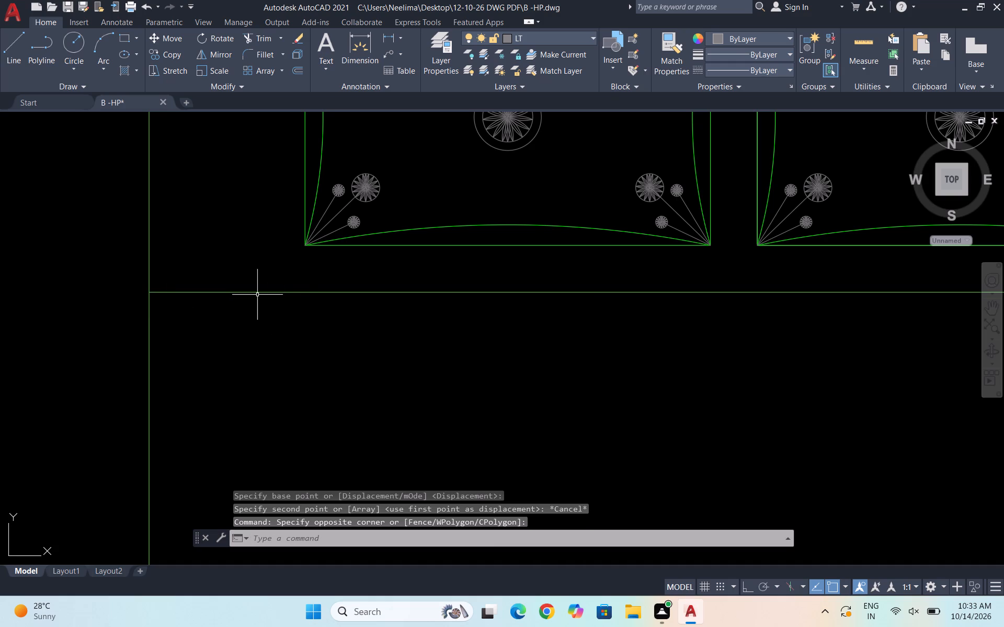
{"action": "left_click_drag", "start_coordinate": [317, 333], "coordinate": [304, 318]}
{"action": "left_click", "coordinate": [226, 290]}
{"action": "key", "text": "o"}
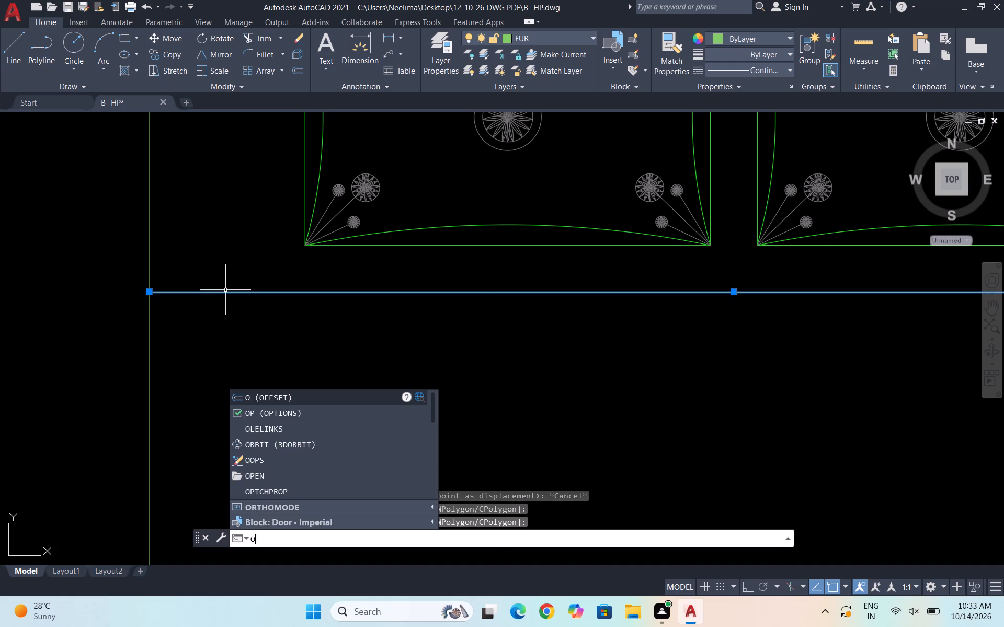
{"action": "key", "text": "Return"}
{"action": "type", "text": "1\""}
{"action": "key", "text": "Return"}
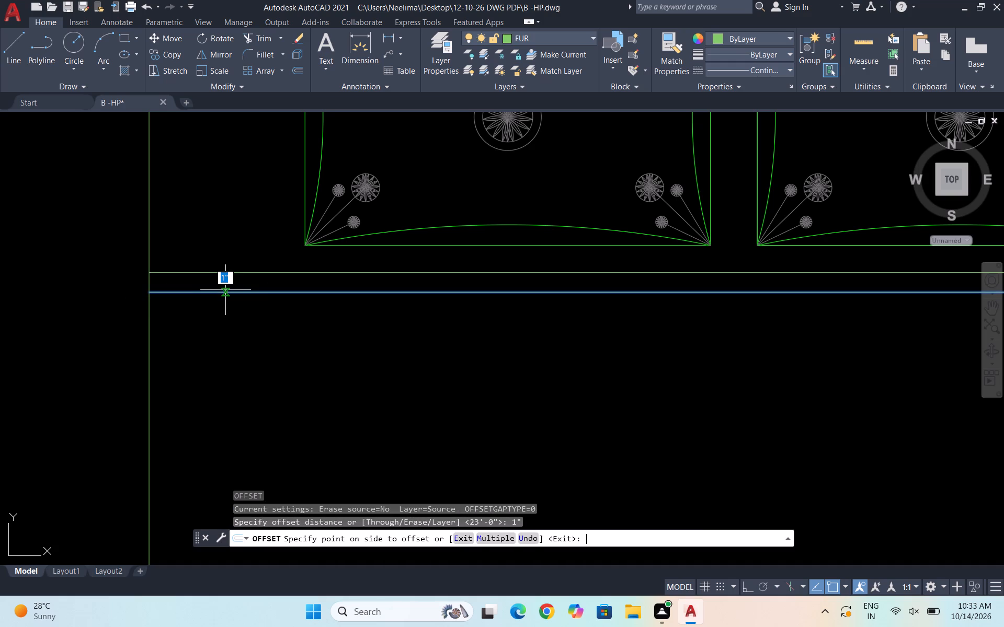
{"action": "left_click", "coordinate": [214, 331]}
{"action": "scroll", "coordinate": [198, 302], "scroll_direction": "down", "scroll_amount": 3}
{"action": "key", "text": "Escape"}
{"action": "scroll", "coordinate": [455, 271], "scroll_direction": "down", "scroll_amount": 2}
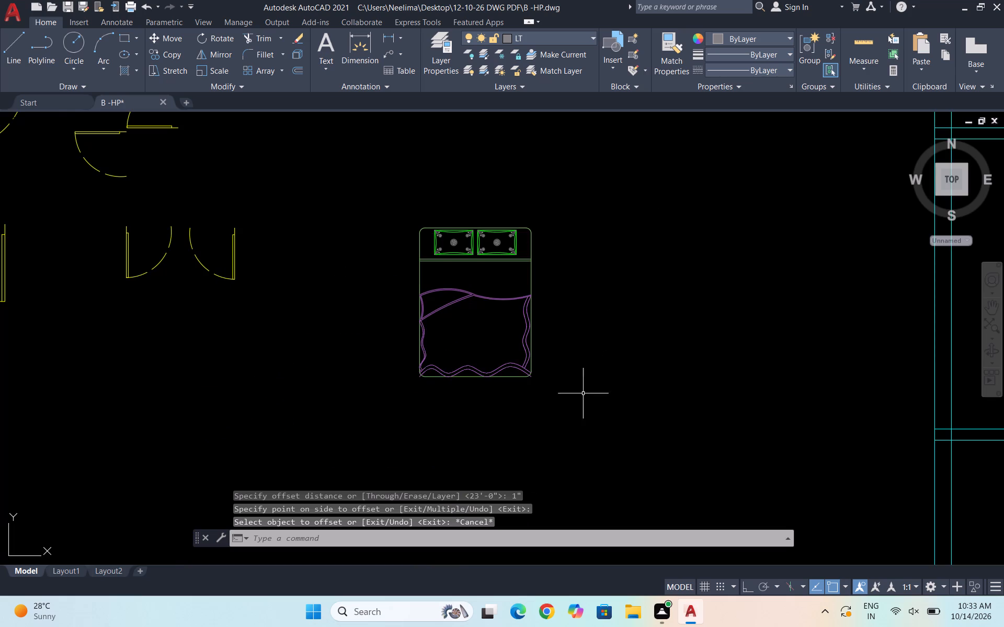
Join the objects of the entire bed, including outline, pillows and blanket.
{"action": "scroll", "coordinate": [579, 394], "scroll_direction": "up", "scroll_amount": 1}
{"action": "left_click_drag", "start_coordinate": [619, 435], "coordinate": [613, 435]}
{"action": "scroll", "coordinate": [241, 190], "scroll_direction": "down", "scroll_amount": 2}
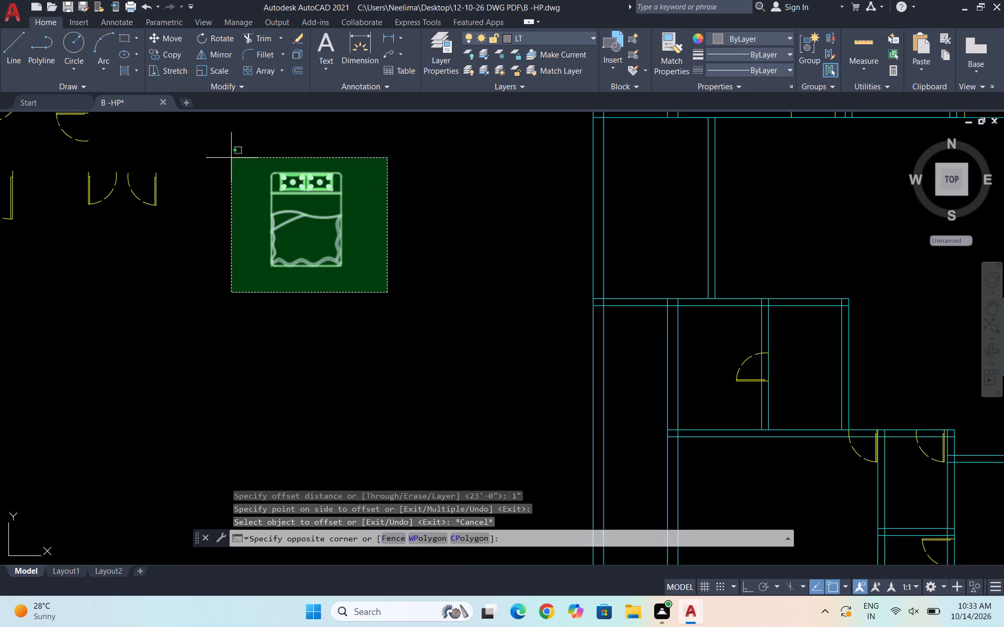
{"action": "left_click", "coordinate": [231, 157]}
{"action": "type", "text": "JOIN"}
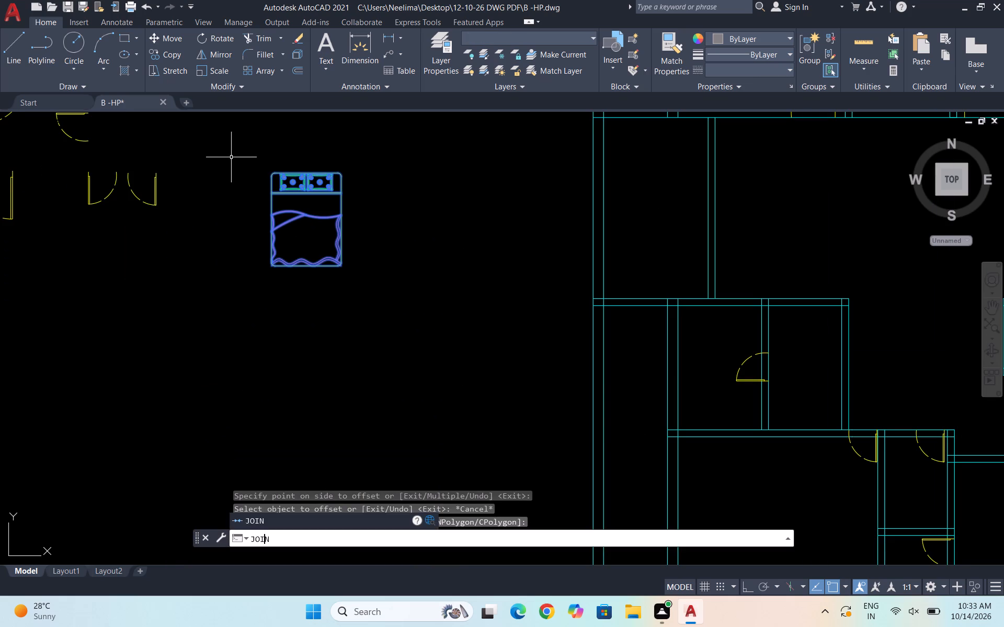
{"action": "key", "text": "Return"}
{"action": "key", "text": "Escape"}
Copy the whole bed horizontally from its upper-left corner to the open space on its right, with Ortho mode on.
{"action": "left_click", "coordinate": [437, 341]}
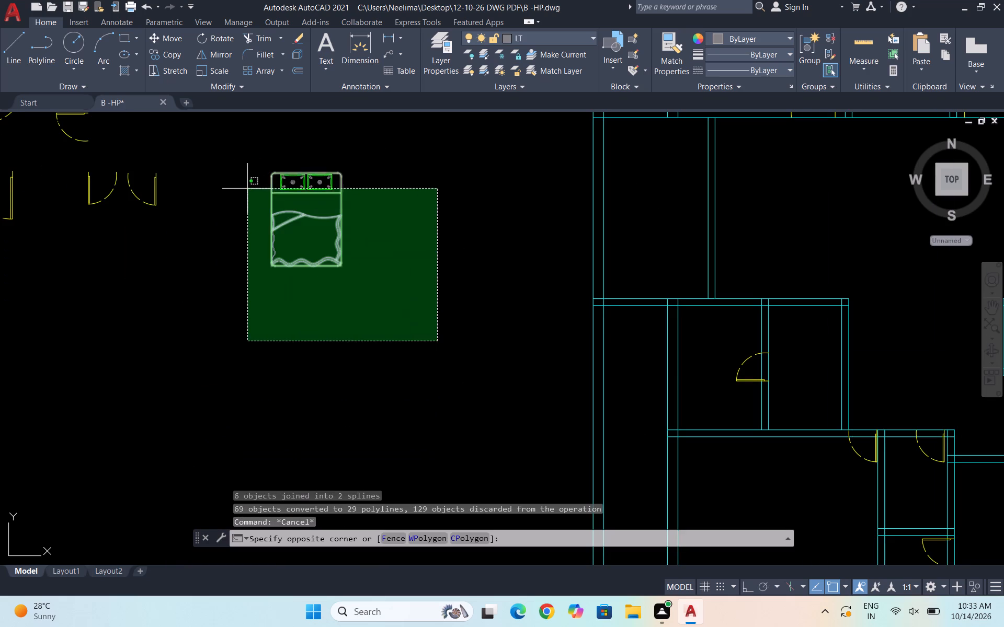
{"action": "left_click", "coordinate": [230, 143]}
{"action": "type", "text": "CO"}
{"action": "key", "text": "Return"}
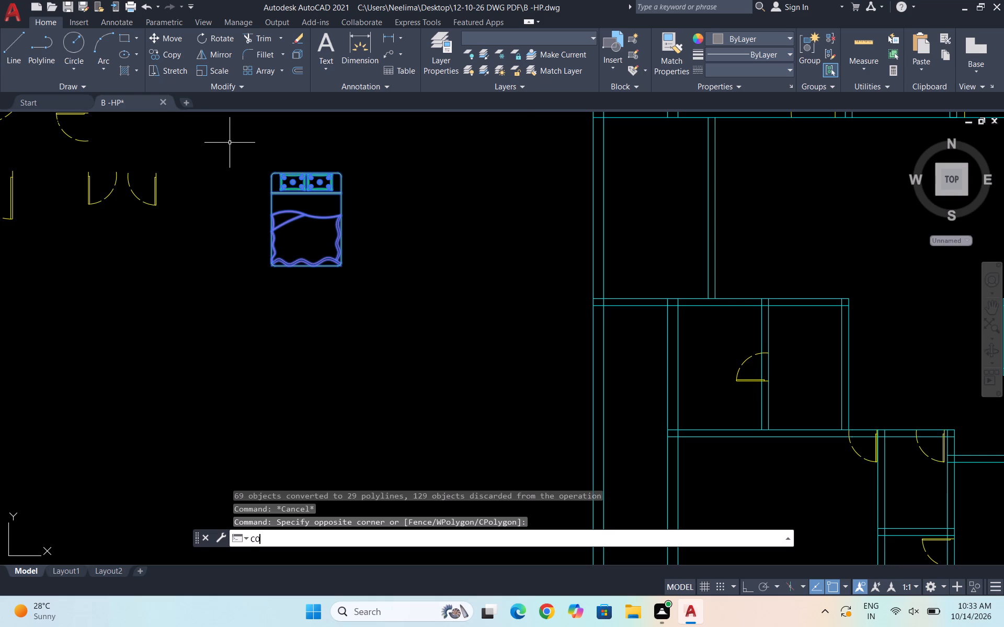
{"action": "left_click", "coordinate": [266, 174]}
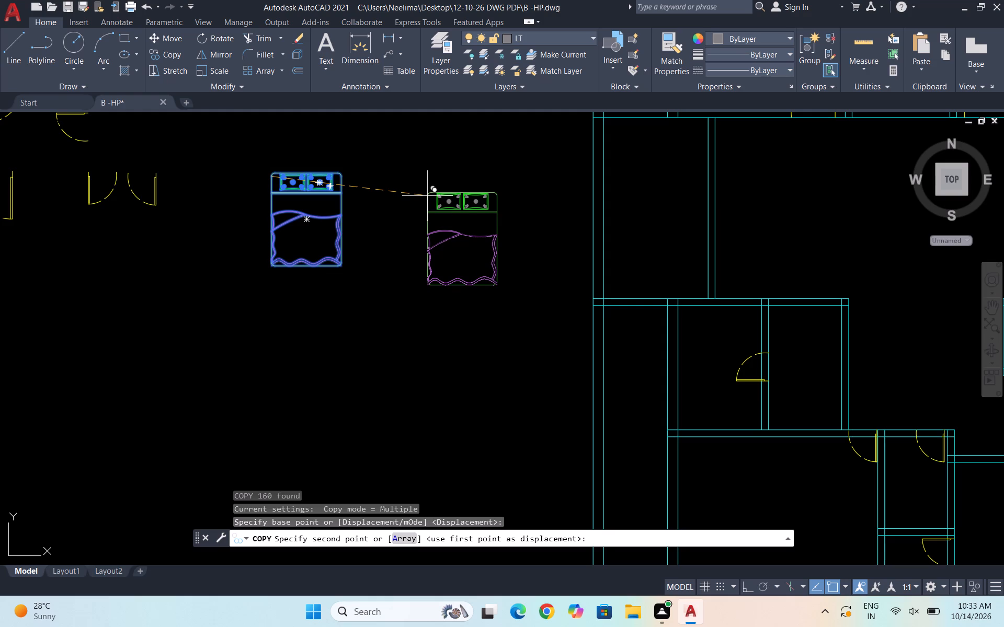
{"action": "key", "text": "F8"}
{"action": "left_click", "coordinate": [427, 196]}
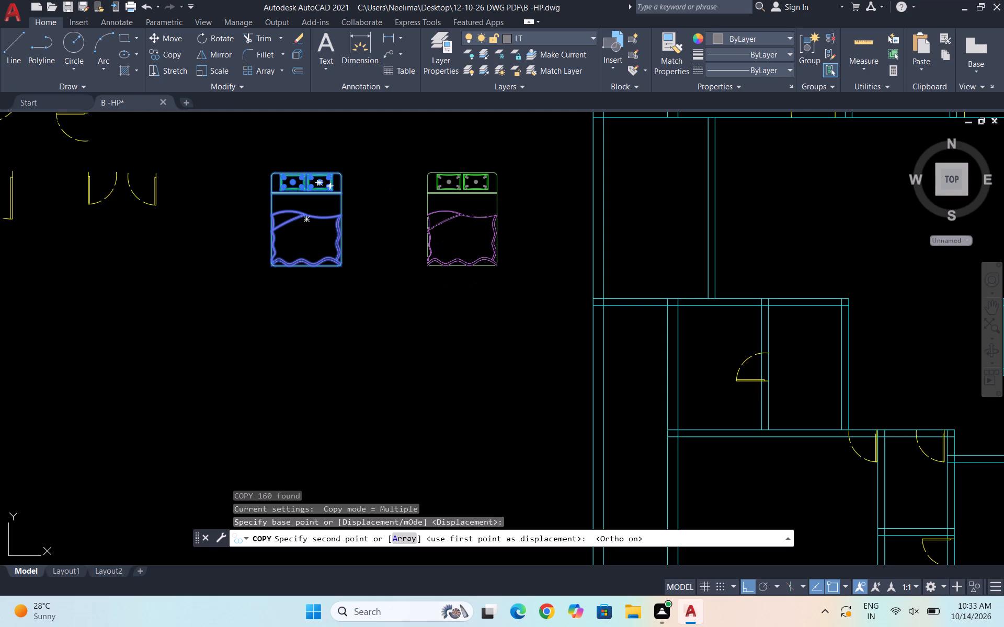
{"action": "key", "text": "Escape"}
{"action": "left_click", "coordinate": [408, 313]}
{"action": "left_click", "coordinate": [214, 141]}
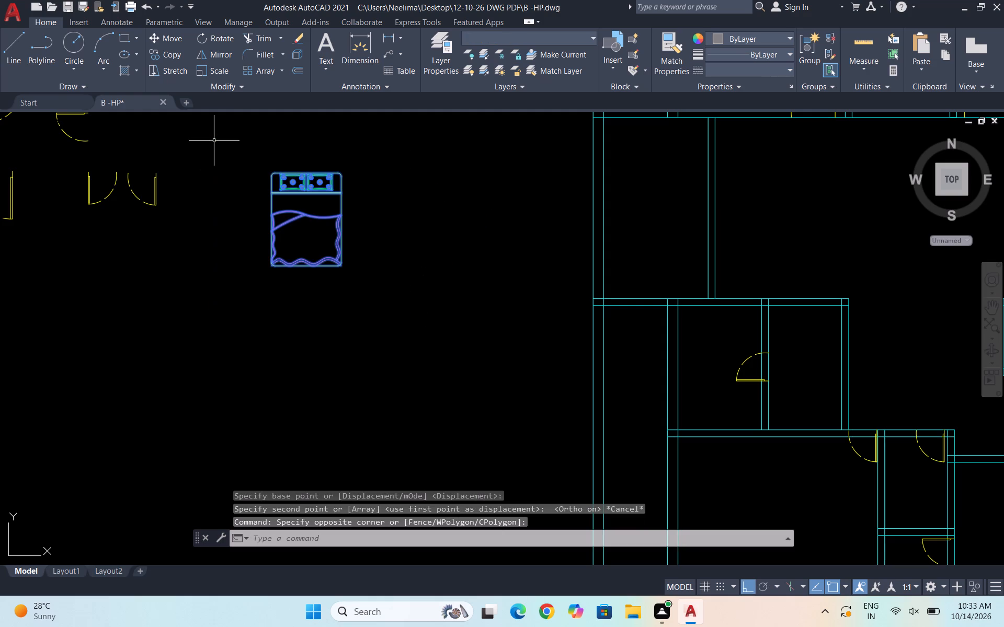
{"action": "type", "text": "CO"}
{"action": "key", "text": "Return"}
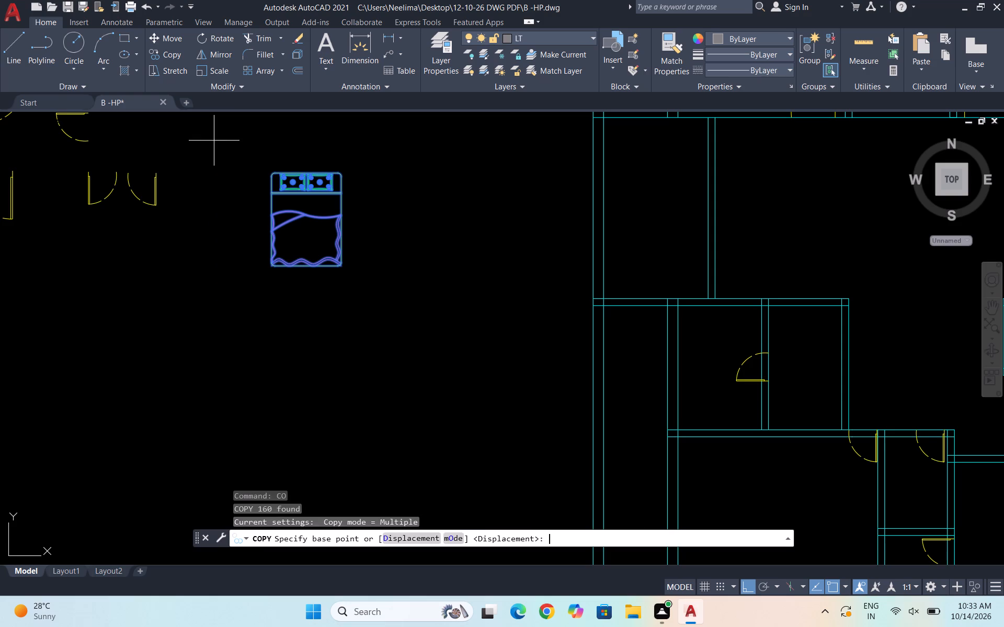
{"action": "left_click", "coordinate": [266, 176]}
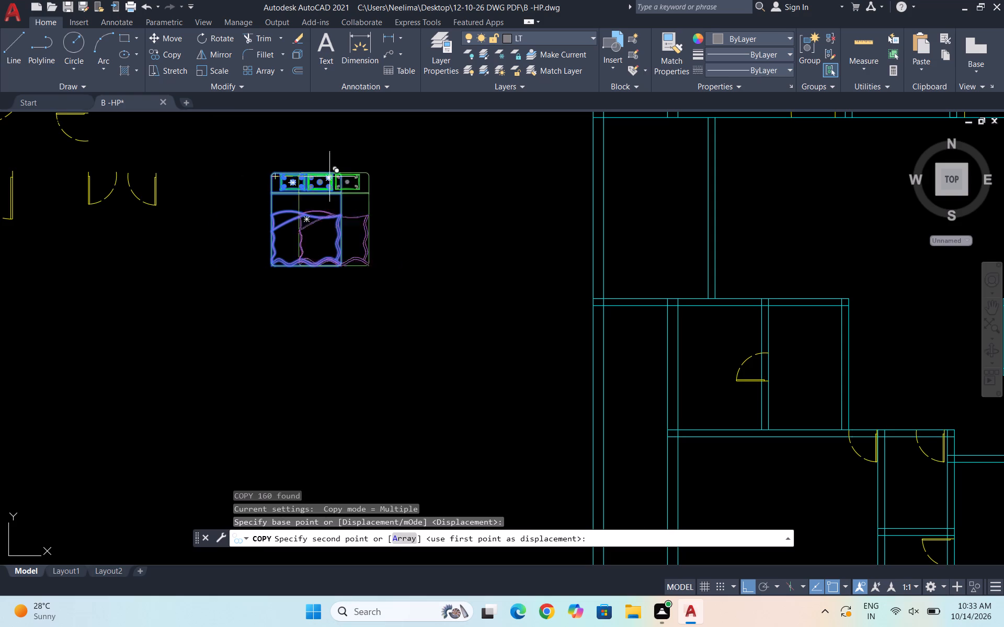
{"action": "left_click", "coordinate": [410, 186]}
{"action": "key", "text": "Escape"}
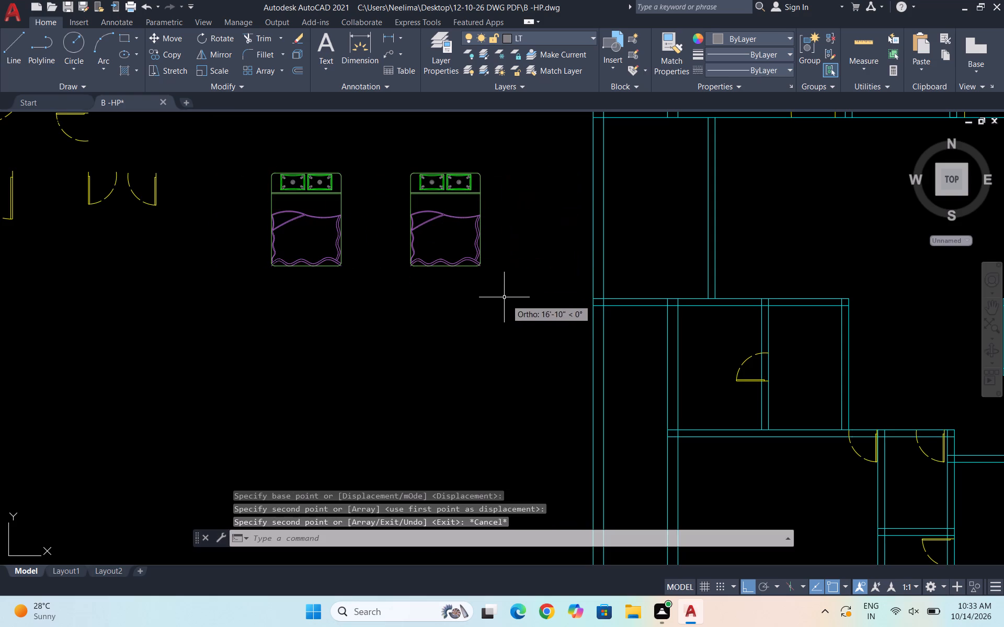
Rotate the copied bed 180° about its upper-left corner, with Ortho mode on.
{"action": "left_click", "coordinate": [512, 299]}
{"action": "left_click", "coordinate": [385, 132]}
{"action": "type", "text": "RO"}
{"action": "key", "text": "Return"}
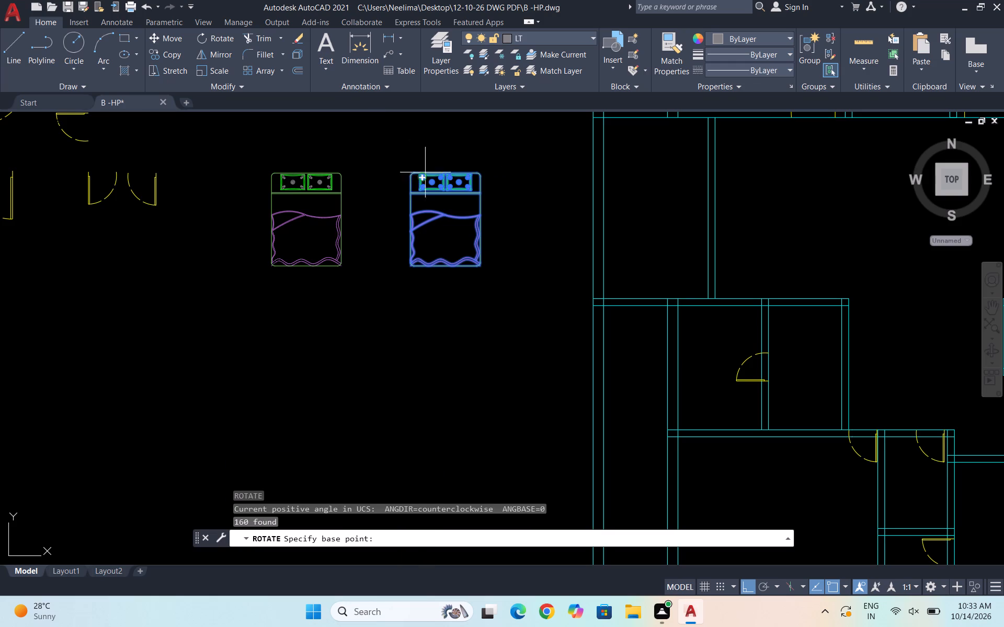
{"action": "left_click", "coordinate": [410, 176]}
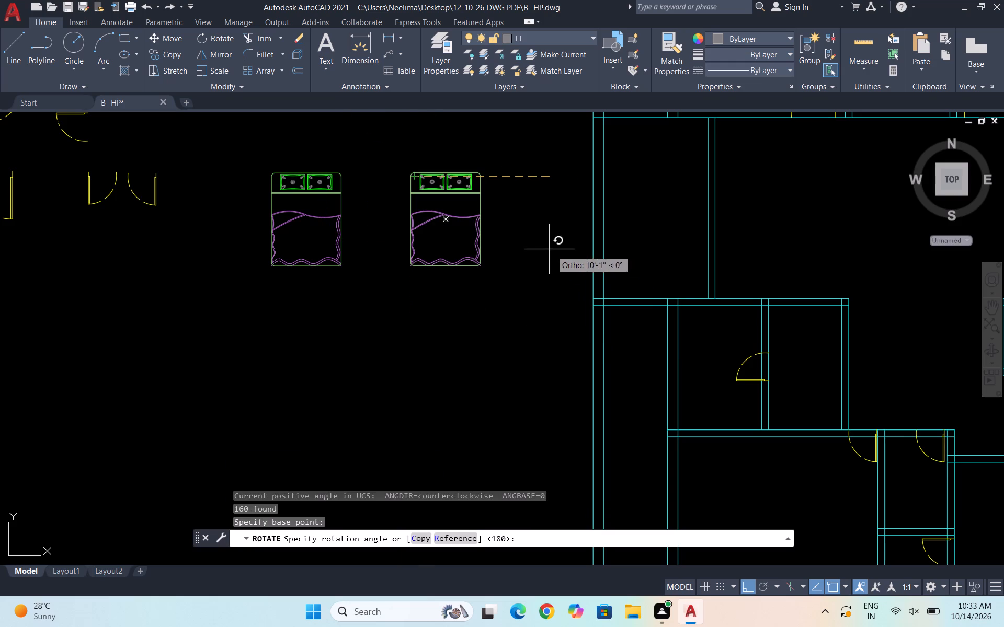
{"action": "left_click", "coordinate": [238, 272]}
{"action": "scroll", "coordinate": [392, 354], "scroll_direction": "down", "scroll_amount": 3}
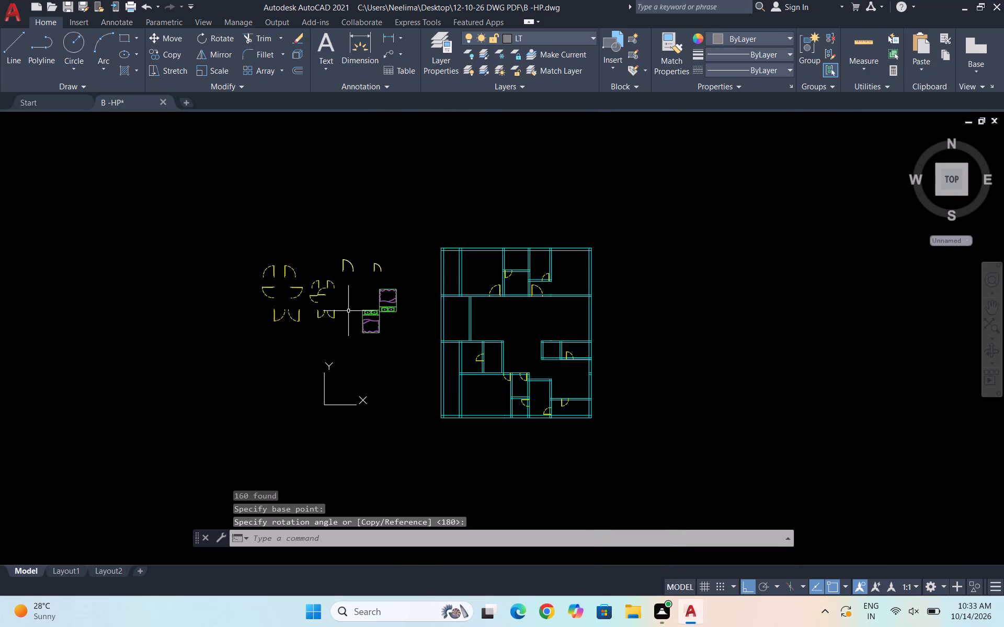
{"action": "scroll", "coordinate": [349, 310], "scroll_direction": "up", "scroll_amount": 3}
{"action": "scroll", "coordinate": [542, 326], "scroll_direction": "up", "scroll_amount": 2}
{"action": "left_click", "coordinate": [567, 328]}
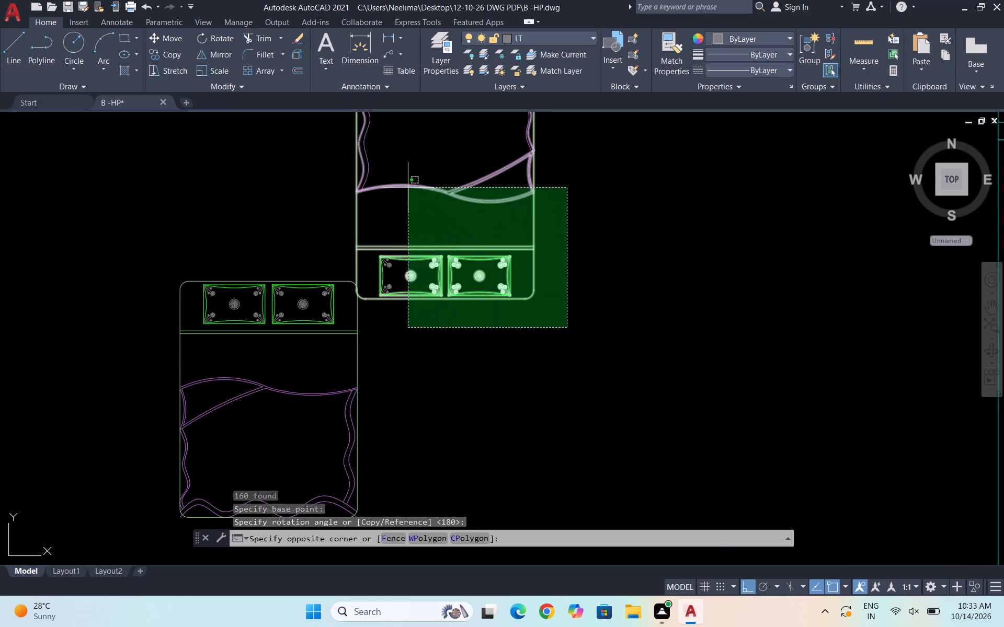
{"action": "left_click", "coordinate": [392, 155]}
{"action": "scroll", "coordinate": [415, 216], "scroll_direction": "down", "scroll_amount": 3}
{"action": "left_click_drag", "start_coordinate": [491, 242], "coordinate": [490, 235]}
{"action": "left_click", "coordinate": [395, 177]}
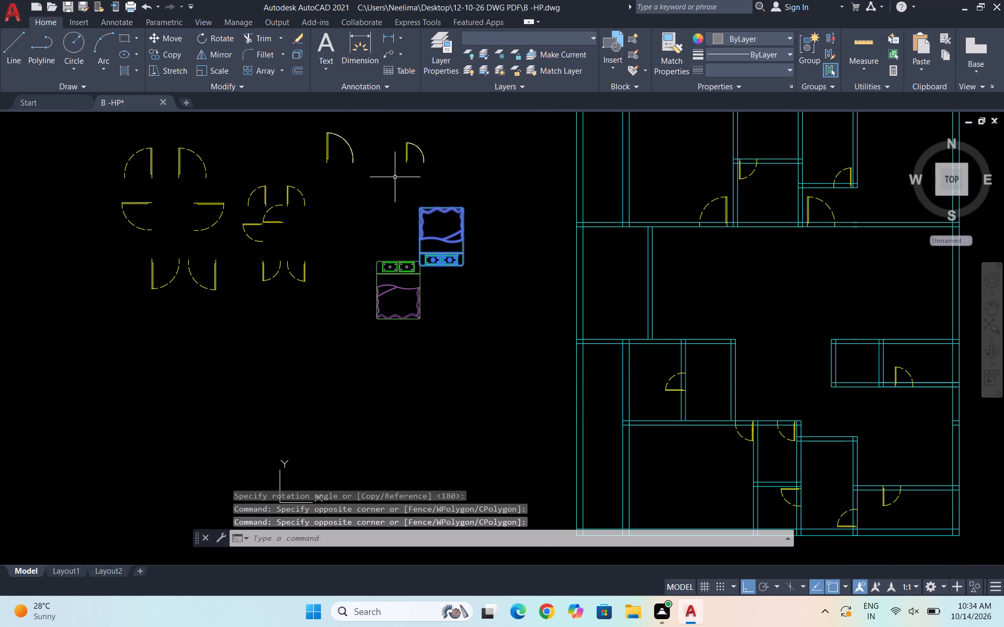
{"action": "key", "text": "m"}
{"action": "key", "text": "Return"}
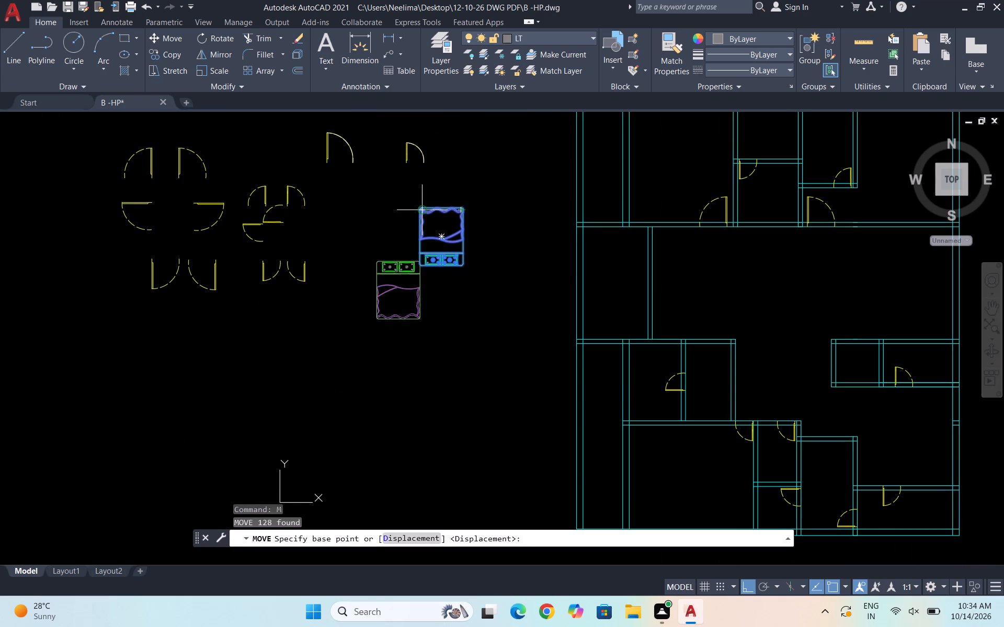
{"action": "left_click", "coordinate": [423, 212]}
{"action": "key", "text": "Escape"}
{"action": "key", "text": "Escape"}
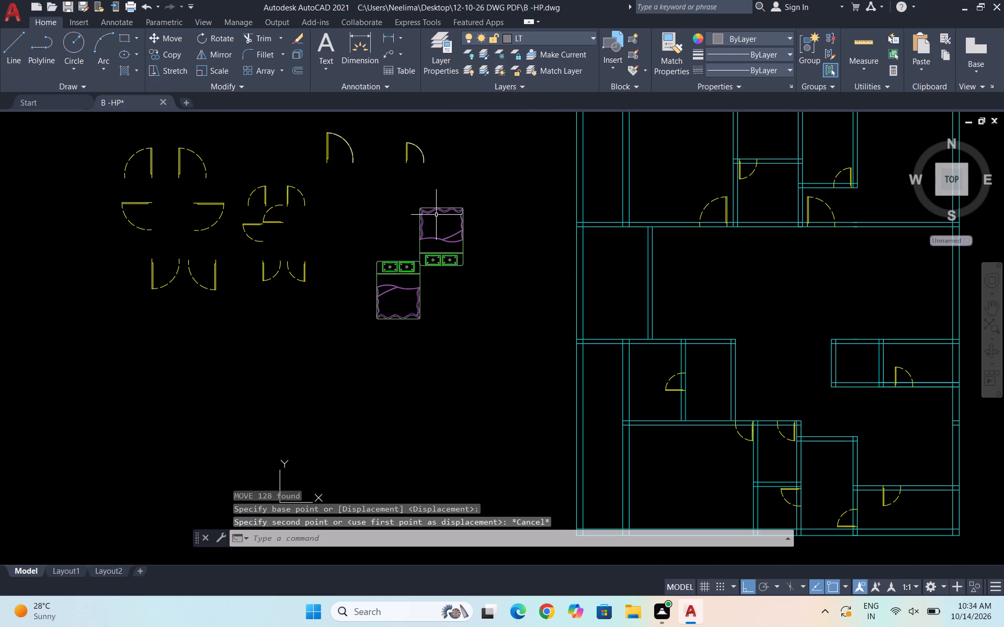
Move the whole rotated bed horizontally away from the original bed, into the open space toward the floor plan.
{"action": "scroll", "coordinate": [433, 248], "scroll_direction": "up", "scroll_amount": 3}
{"action": "left_click", "coordinate": [584, 355]}
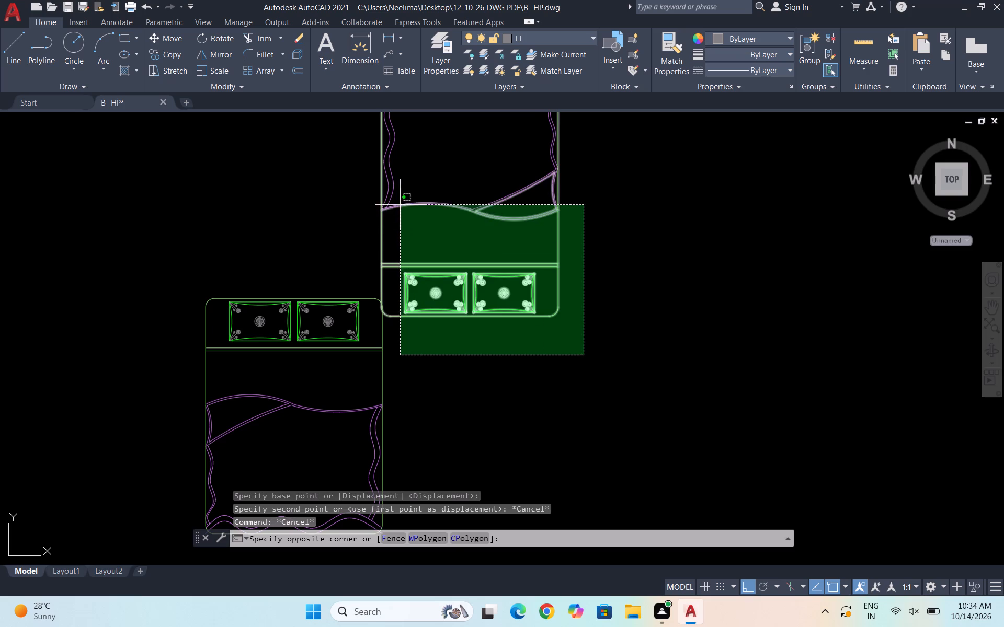
{"action": "left_click", "coordinate": [399, 178]}
{"action": "scroll", "coordinate": [533, 291], "scroll_direction": "down", "scroll_amount": 3}
{"action": "scroll", "coordinate": [524, 256], "scroll_direction": "up", "scroll_amount": 3}
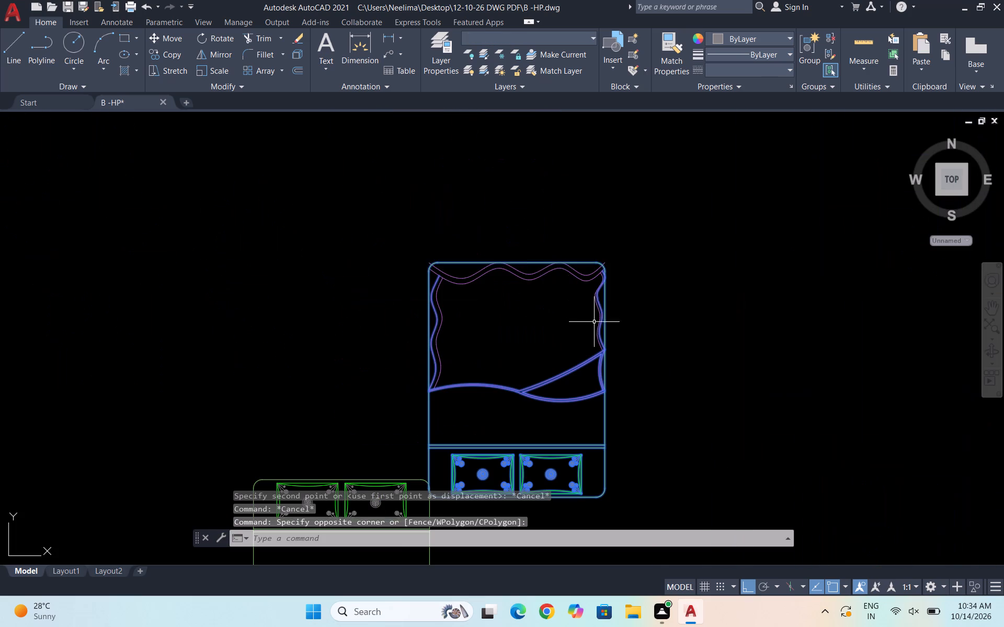
{"action": "left_click", "coordinate": [629, 330]}
{"action": "left_click", "coordinate": [315, 184]}
{"action": "scroll", "coordinate": [500, 177], "scroll_direction": "down", "scroll_amount": 2}
{"action": "key", "text": "m"}
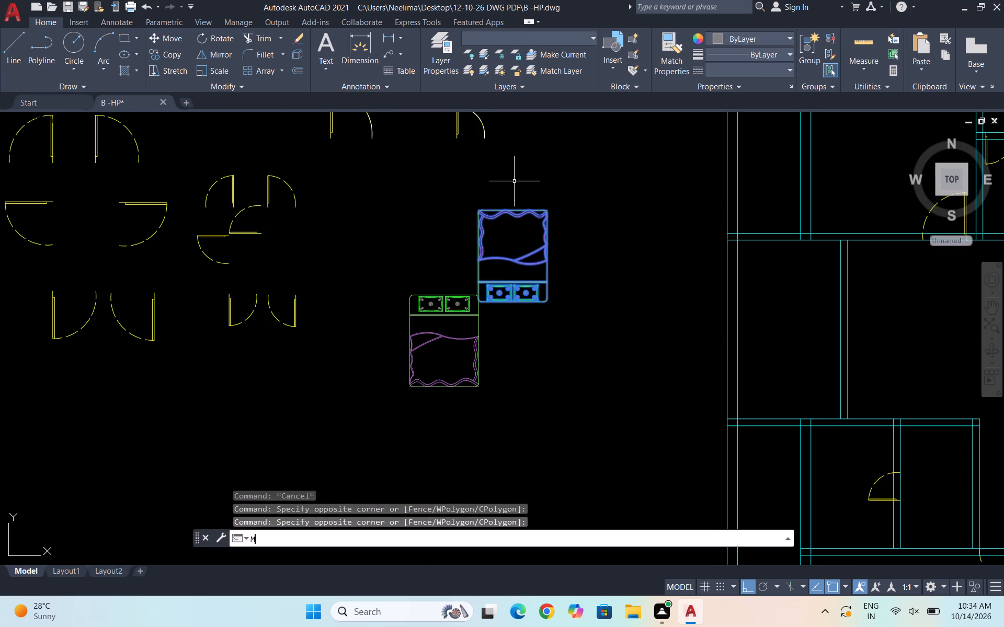
{"action": "key", "text": "Return"}
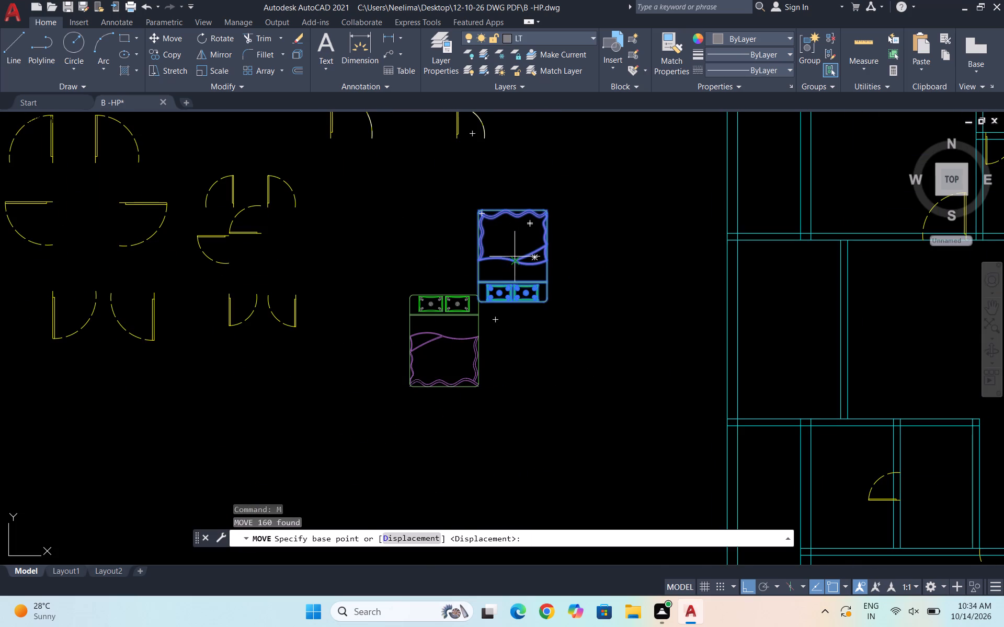
{"action": "left_click", "coordinate": [515, 257]}
{"action": "left_click", "coordinate": [601, 263]}
{"action": "key", "text": "Escape"}
{"action": "scroll", "coordinate": [583, 245], "scroll_direction": "down", "scroll_amount": 3}
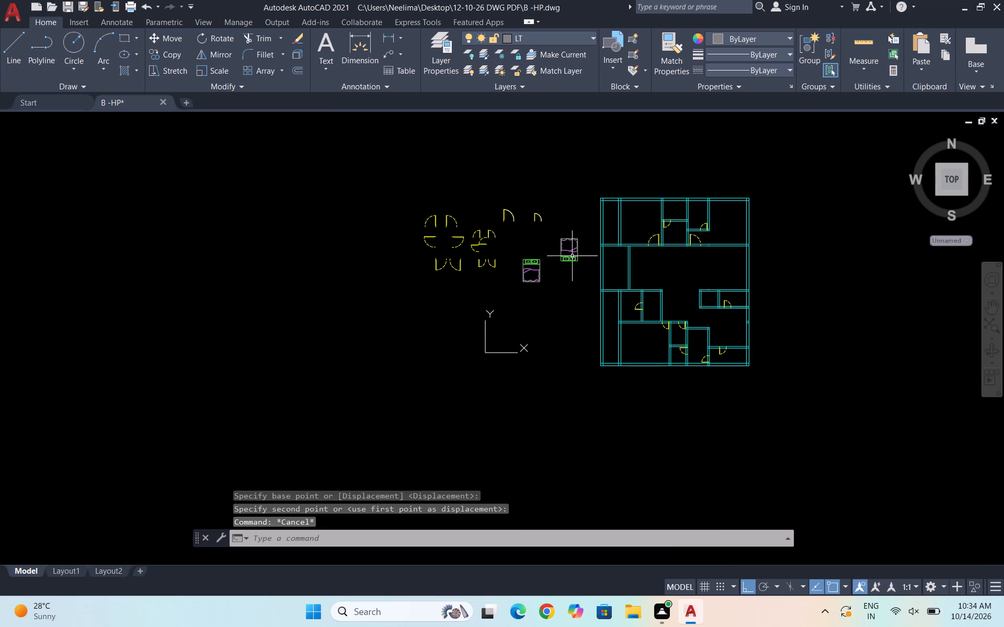
Copy the rotated bed by its headboard edge's midpoint into the floor plan's upper-left bedroom, near the lower wall, with Ortho mode off.
{"action": "scroll", "coordinate": [558, 229], "scroll_direction": "up", "scroll_amount": 3}
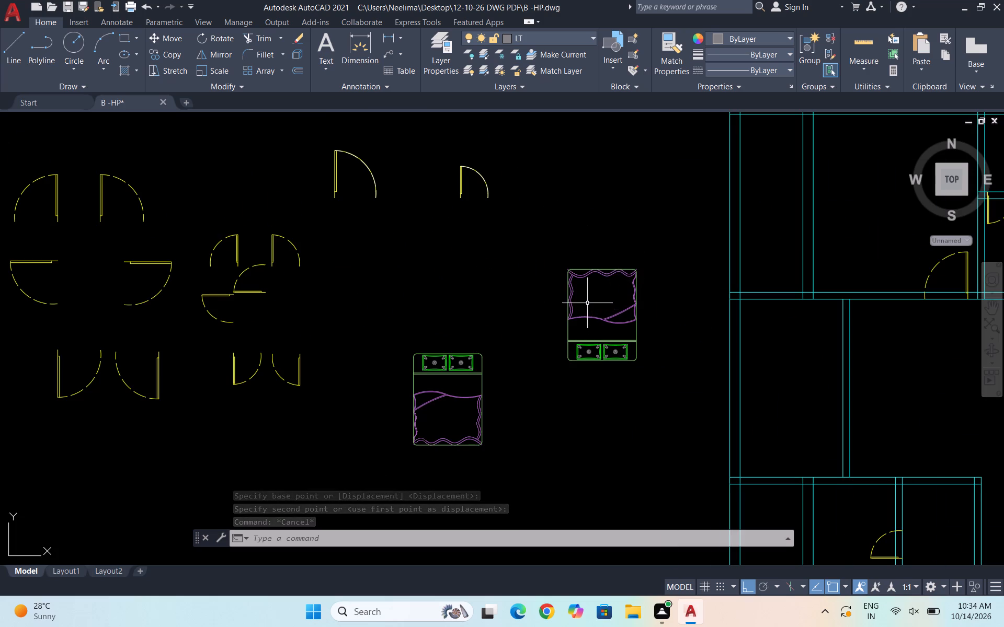
{"action": "left_click", "coordinate": [684, 398]}
{"action": "left_click", "coordinate": [531, 242]}
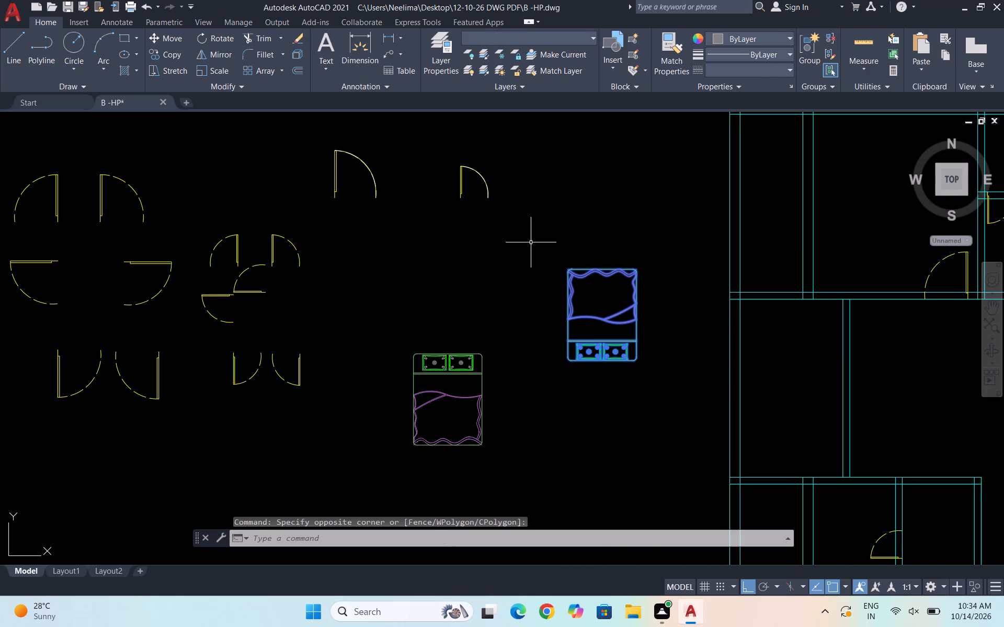
{"action": "type", "text": "CO"}
{"action": "key", "text": "Return"}
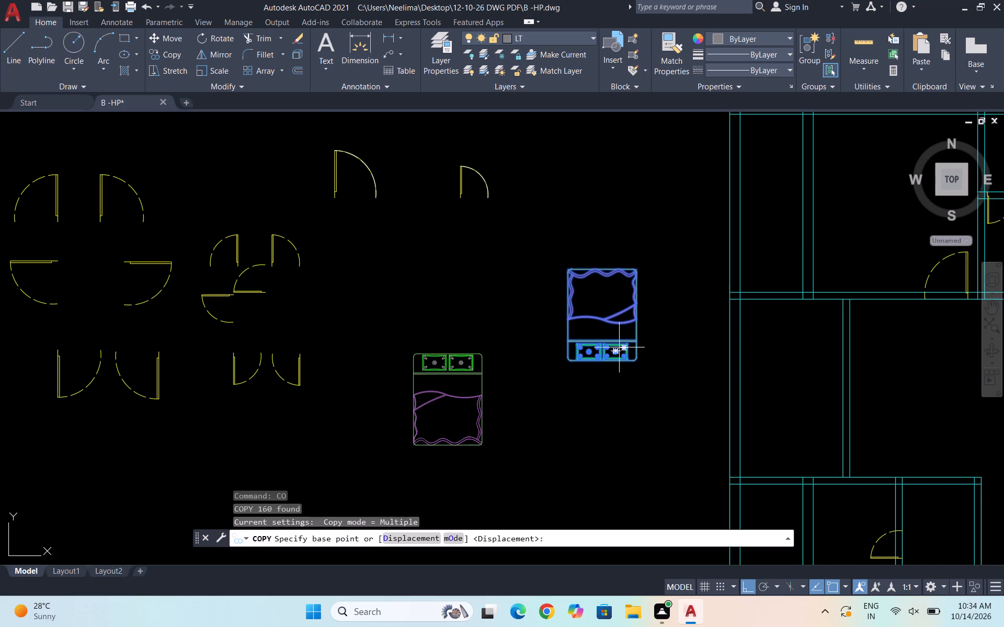
{"action": "left_click", "coordinate": [603, 361]}
{"action": "scroll", "coordinate": [510, 367], "scroll_direction": "down", "scroll_amount": 2}
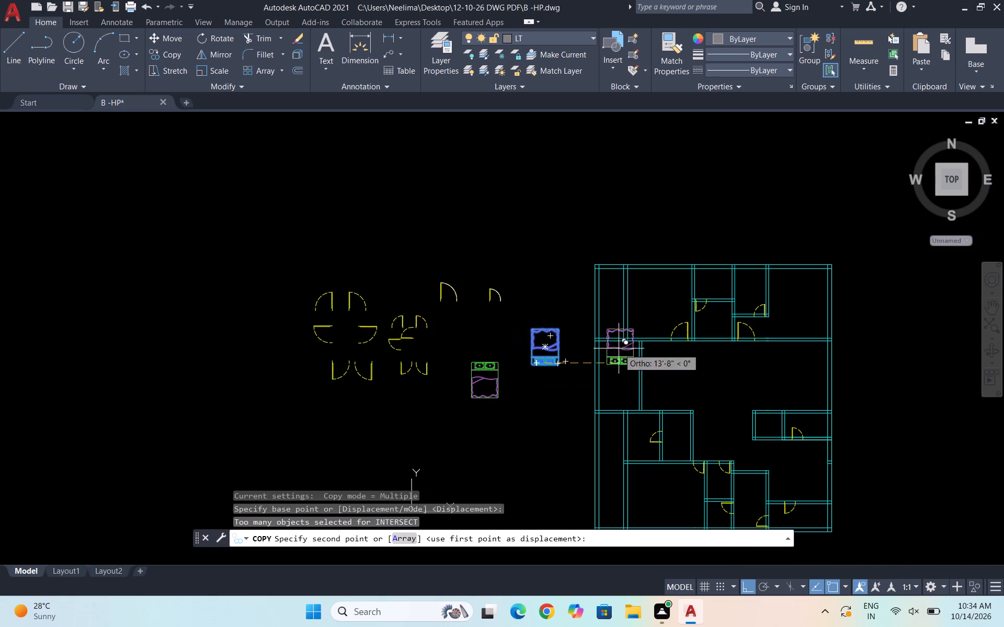
{"action": "key", "text": "F8"}
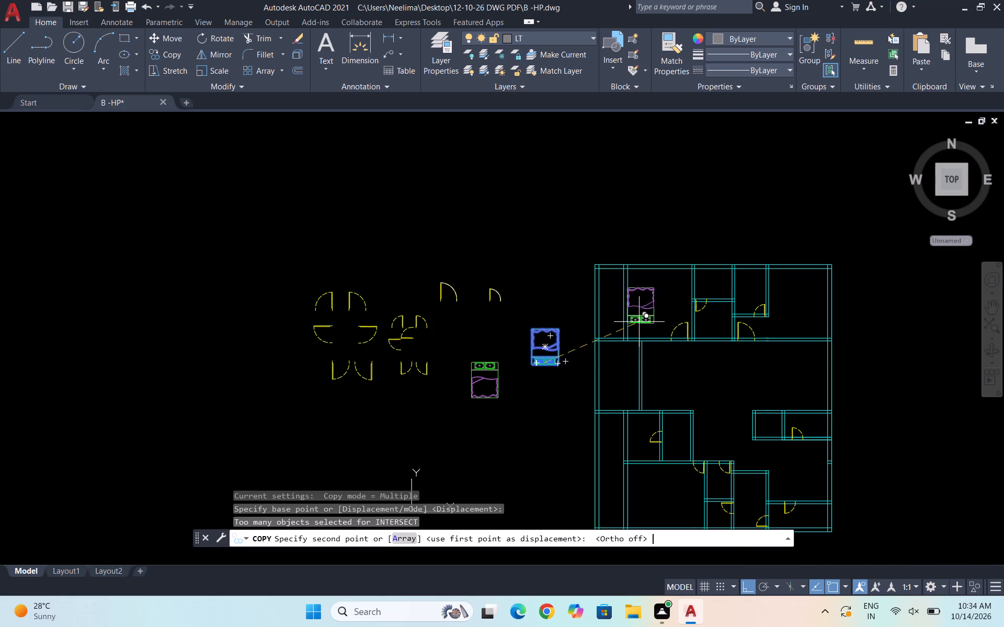
{"action": "scroll", "coordinate": [642, 309], "scroll_direction": "up", "scroll_amount": 3}
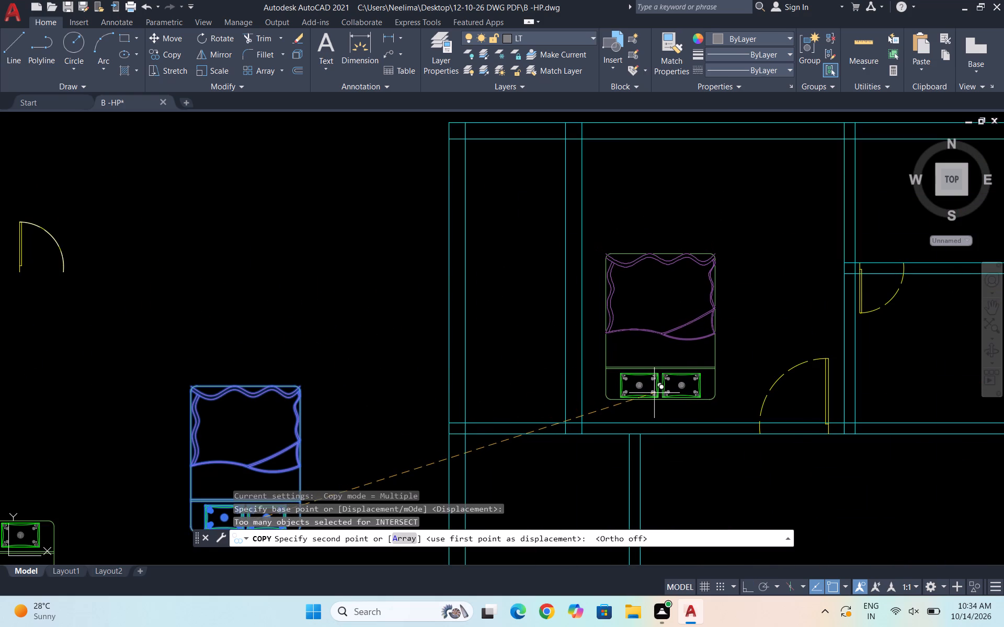
{"action": "left_click", "coordinate": [663, 401]}
{"action": "key", "text": "Escape"}
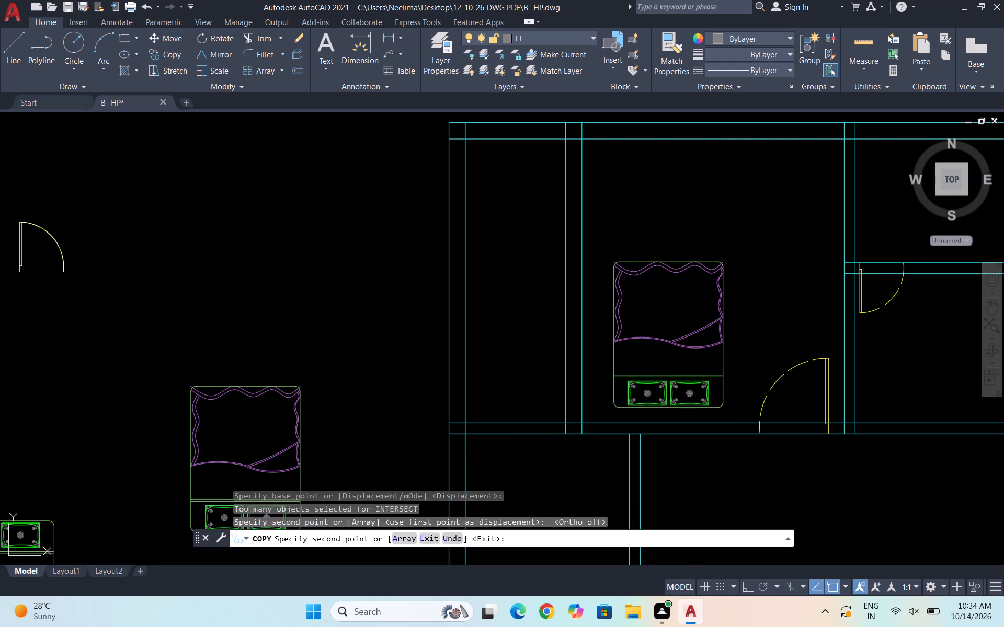
Scale the bedroom's bed up slightly about a point near its centre, bringing its headboard close to the lower wall.
{"action": "left_click", "coordinate": [737, 411]}
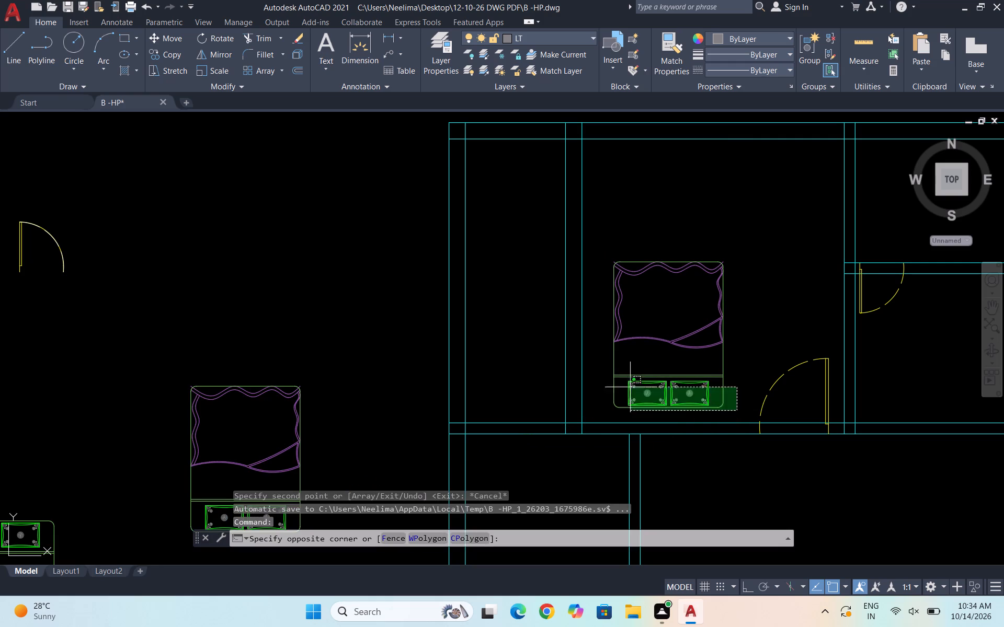
{"action": "left_click", "coordinate": [598, 250]}
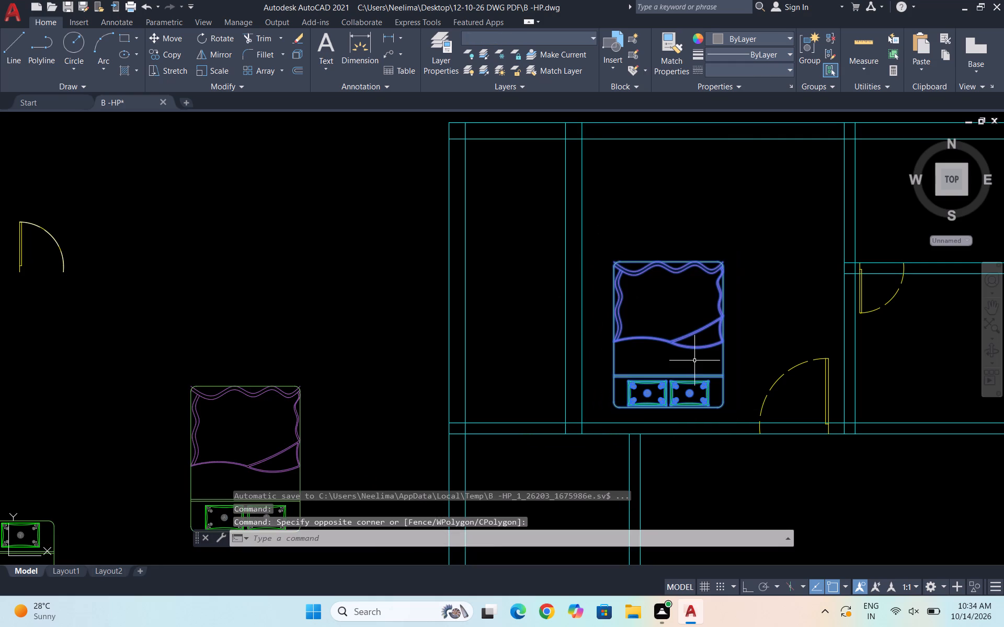
{"action": "type", "text": "SC"}
{"action": "key", "text": "Return"}
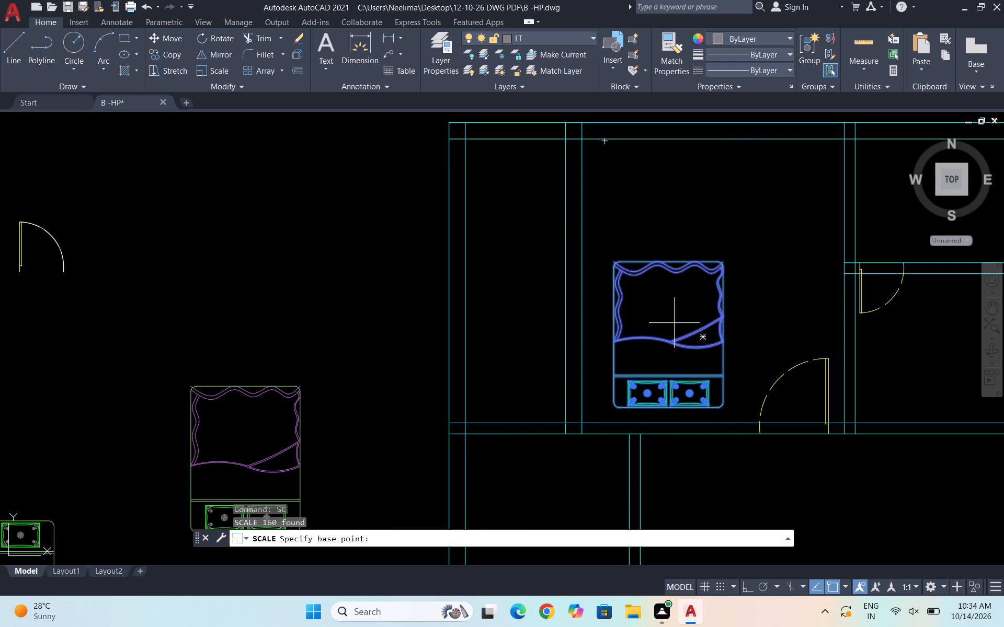
{"action": "left_click", "coordinate": [674, 323]}
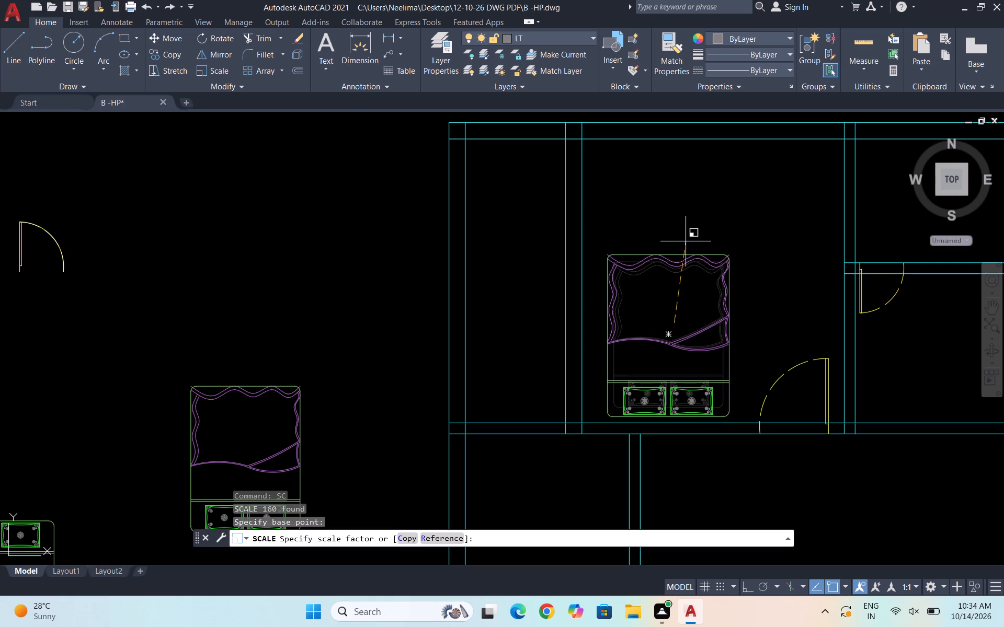
{"action": "left_click", "coordinate": [686, 239]}
{"action": "scroll", "coordinate": [652, 274], "scroll_direction": "down", "scroll_amount": 1}
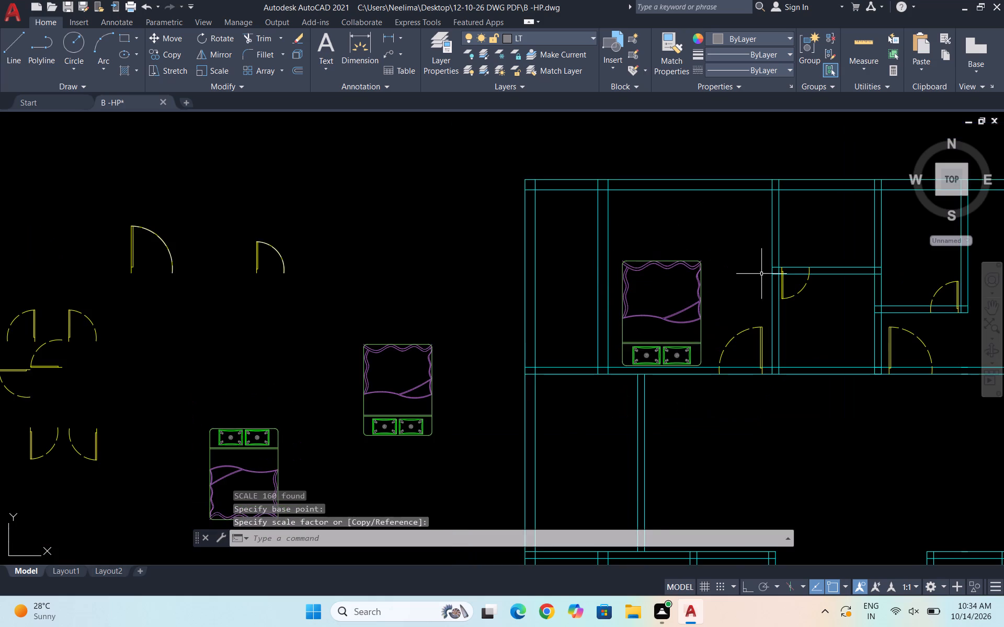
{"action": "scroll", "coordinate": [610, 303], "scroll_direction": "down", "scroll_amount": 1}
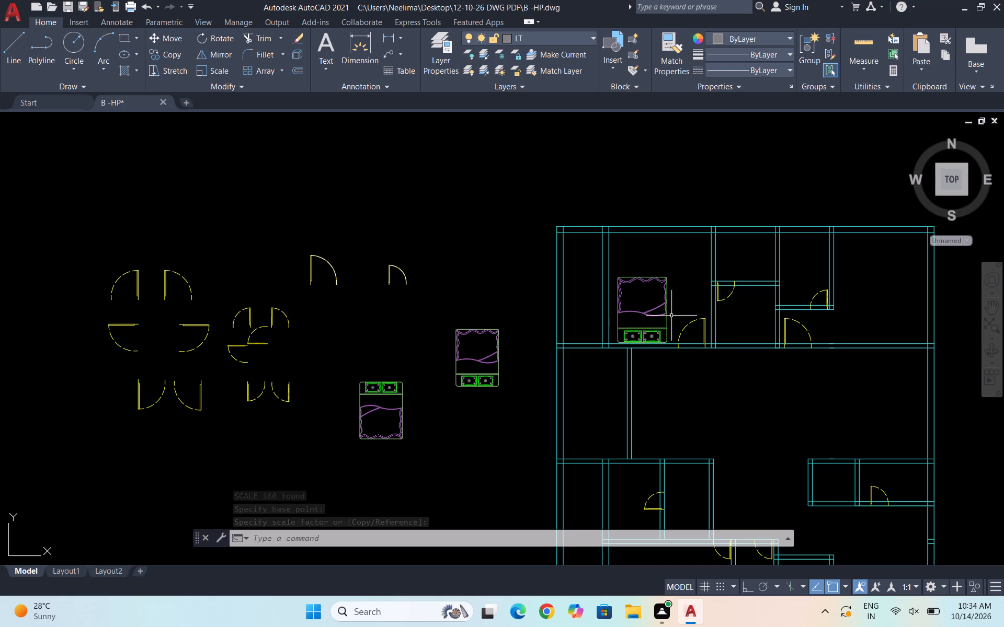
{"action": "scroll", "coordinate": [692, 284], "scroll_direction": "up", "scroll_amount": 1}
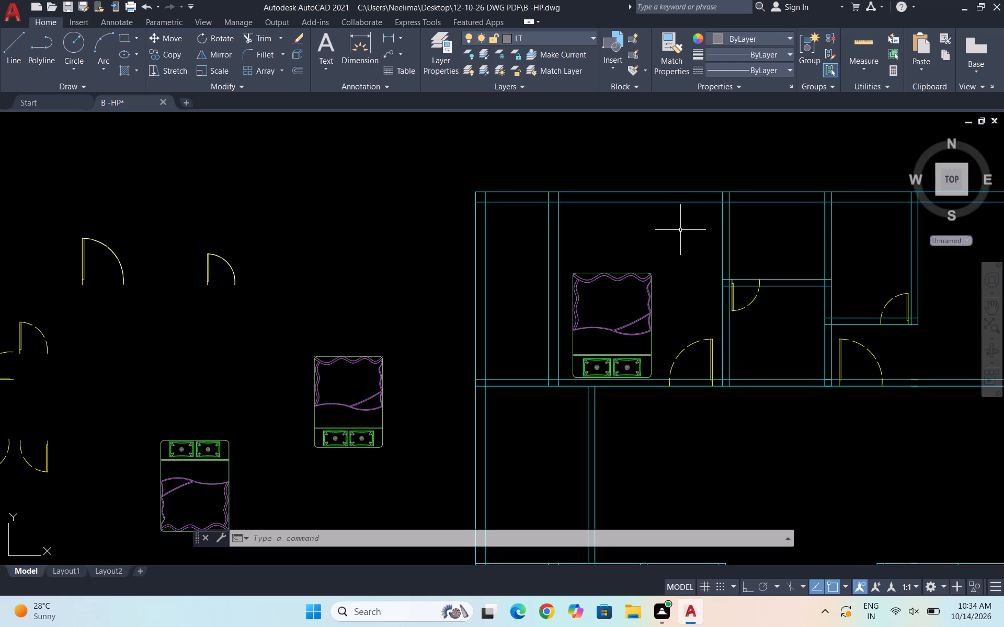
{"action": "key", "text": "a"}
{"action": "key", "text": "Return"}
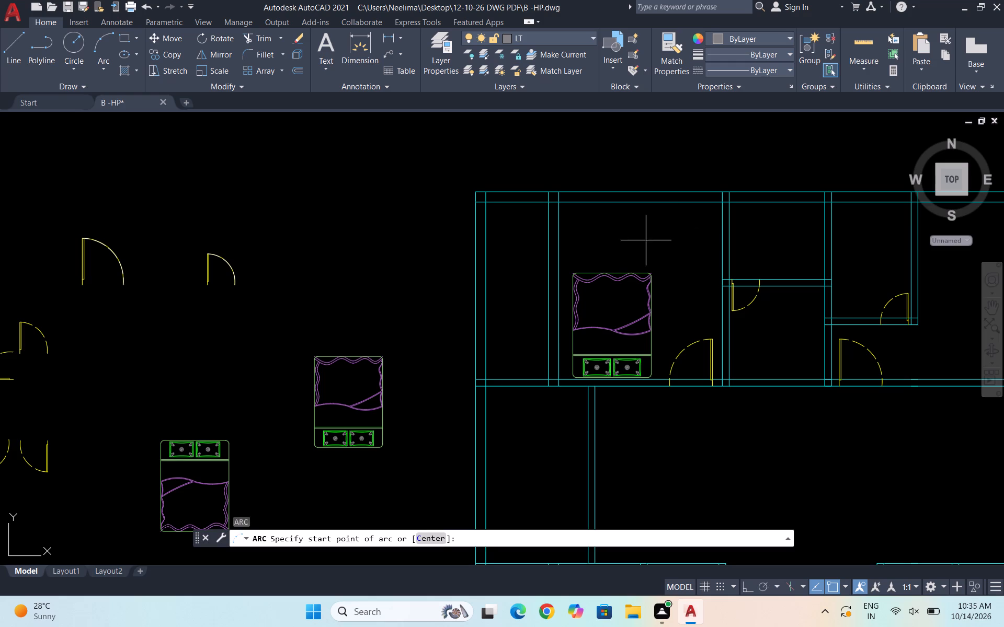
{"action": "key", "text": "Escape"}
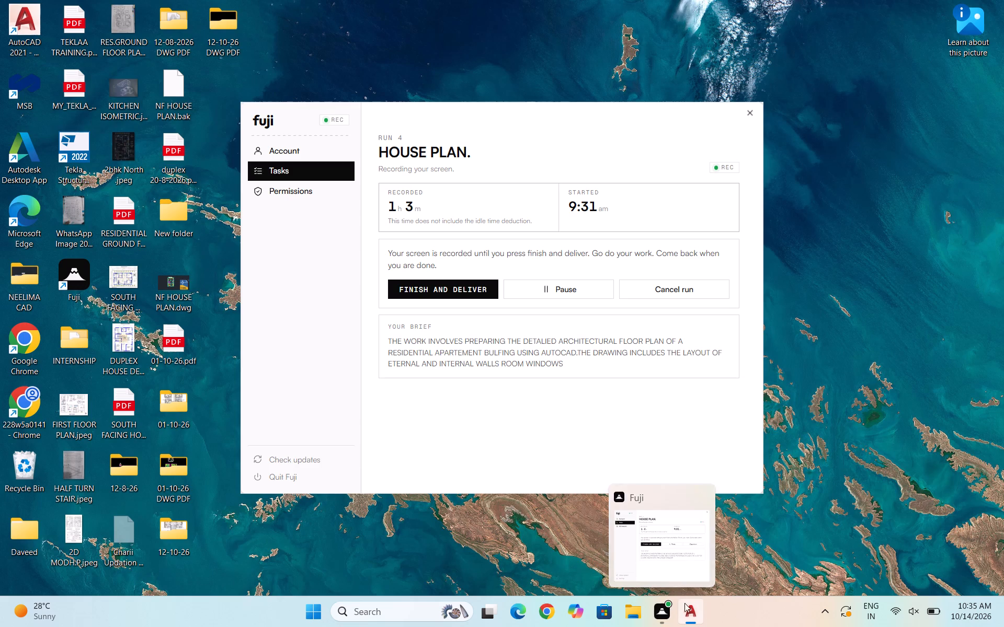
Draw a vertical line 1.5' long in the bedroom's open space above the bed, with Ortho mode on.
{"action": "scroll", "coordinate": [690, 246], "scroll_direction": "up", "scroll_amount": 1}
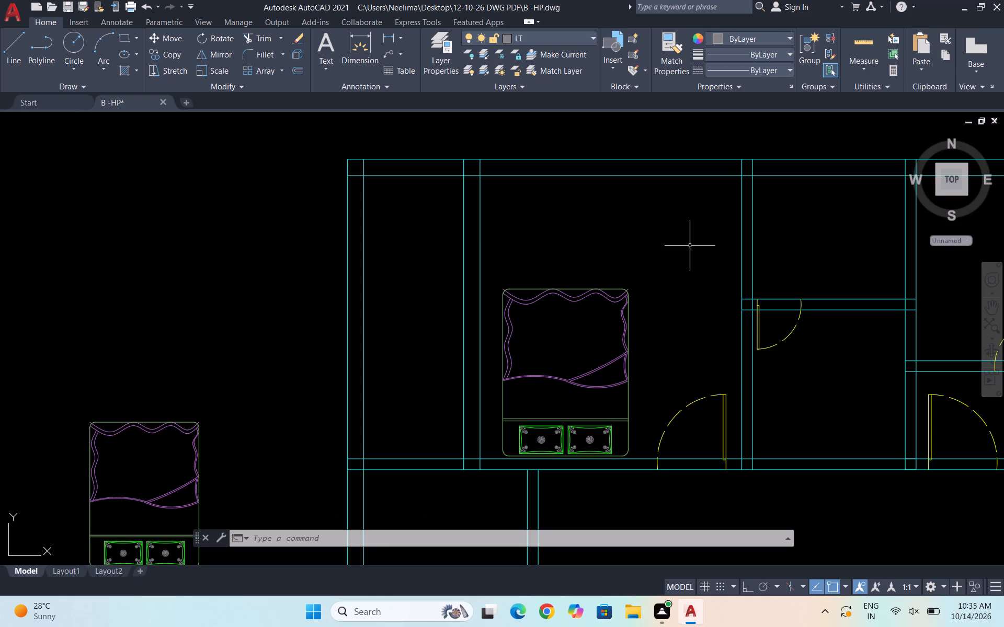
{"action": "key", "text": "l"}
{"action": "key", "text": "Return"}
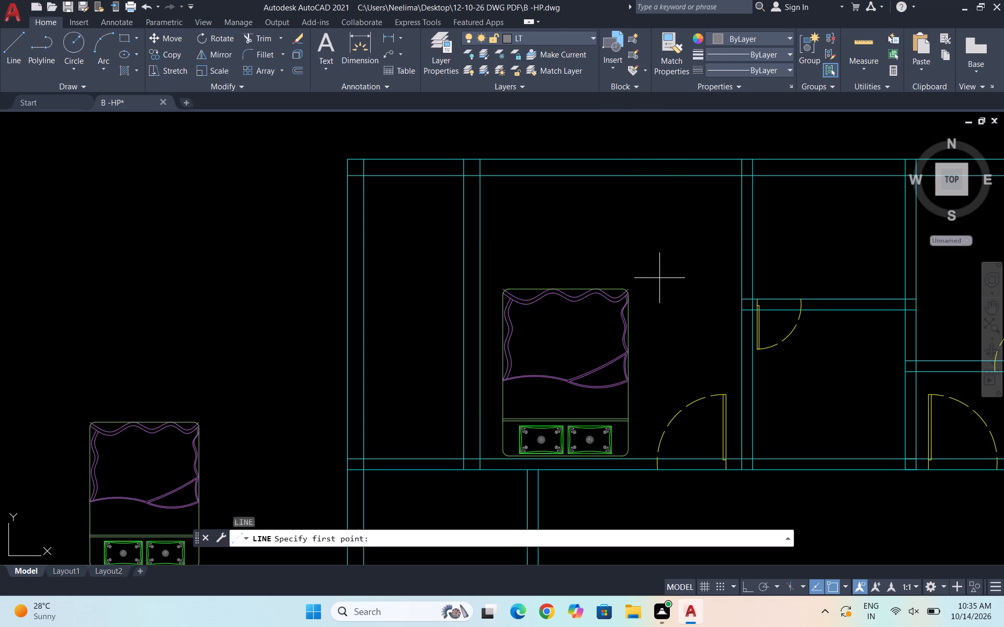
{"action": "left_click", "coordinate": [641, 208]}
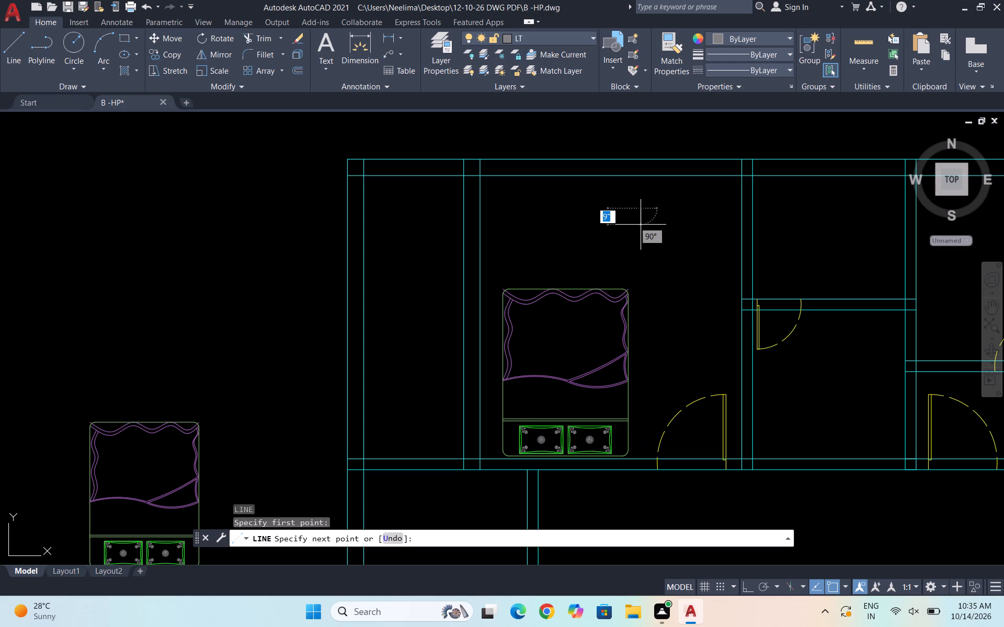
{"action": "key", "text": "F8"}
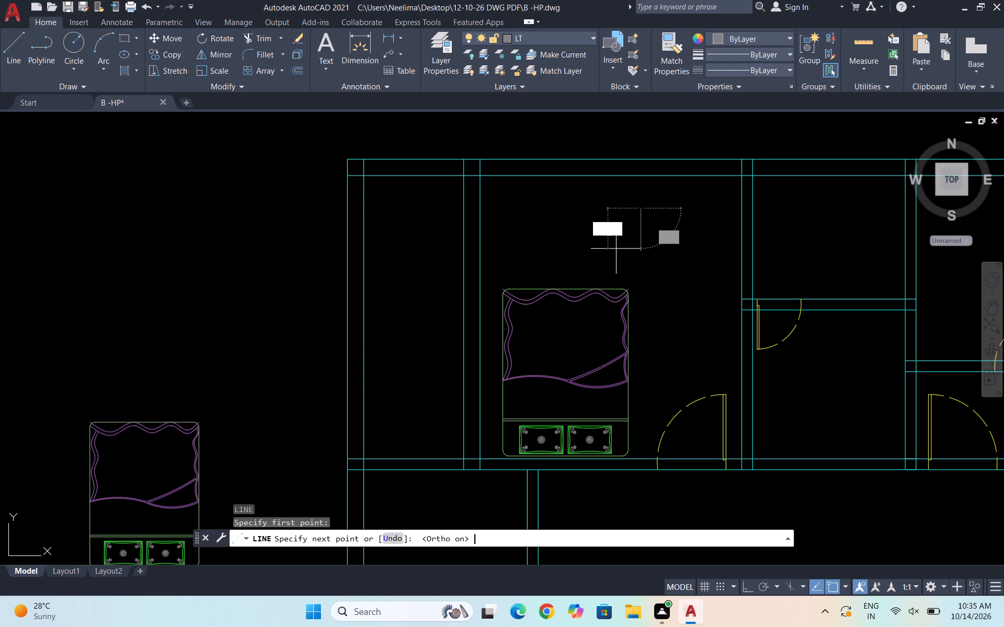
{"action": "scroll", "coordinate": [642, 232], "scroll_direction": "up", "scroll_amount": 2}
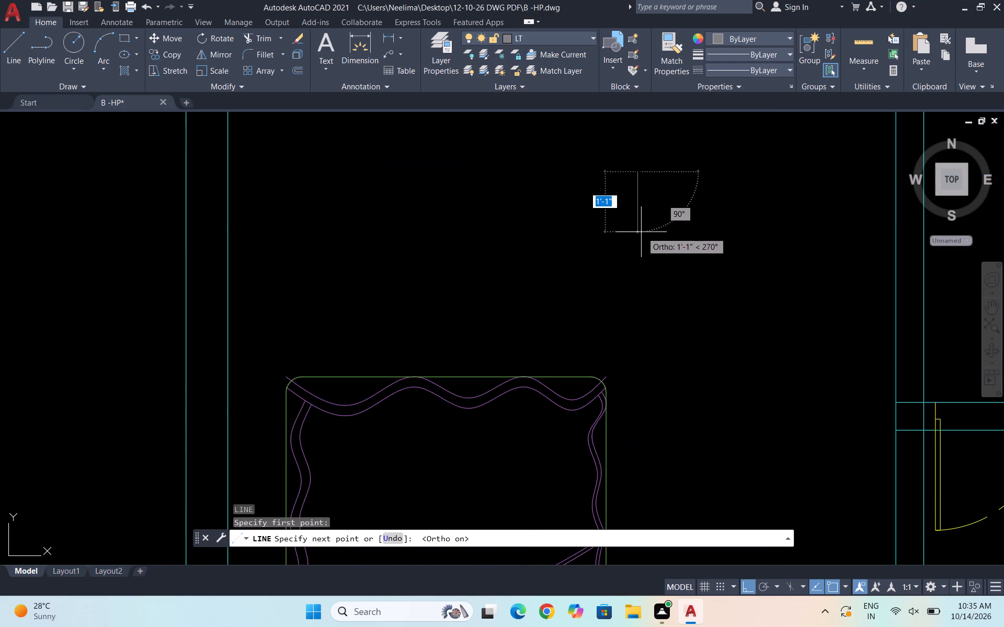
{"action": "type", "text": "1'"}
{"action": "key", "text": "BackSpace"}
{"action": "type", "text": ".5'"}
{"action": "key", "text": "Return"}
{"action": "key", "text": "Return"}
{"action": "scroll", "coordinate": [619, 198], "scroll_direction": "down", "scroll_amount": 1}
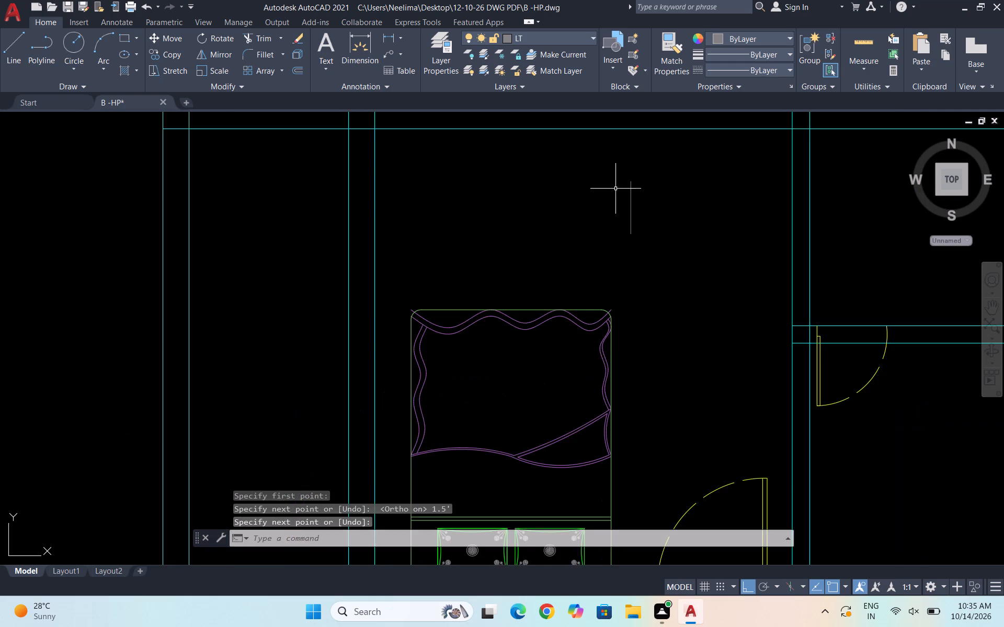
Copy the 1.5' vertical line horizontally to the right to form the second side of the seat outline.
{"action": "scroll", "coordinate": [609, 261], "scroll_direction": "down", "scroll_amount": 1}
{"action": "left_click", "coordinate": [640, 230]}
{"action": "left_click", "coordinate": [546, 210]}
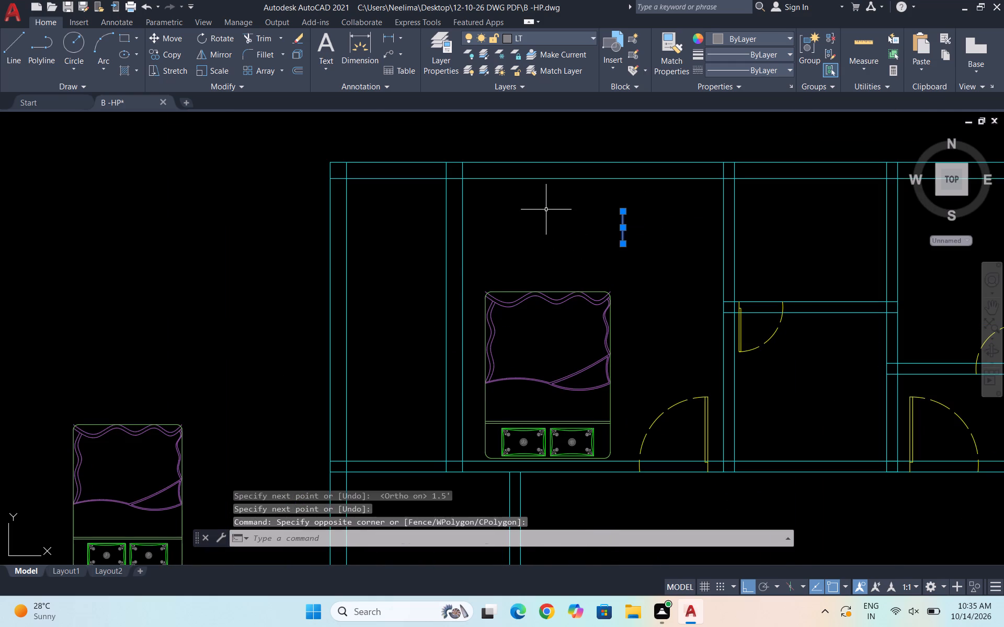
{"action": "type", "text": "CO"}
{"action": "key", "text": "Return"}
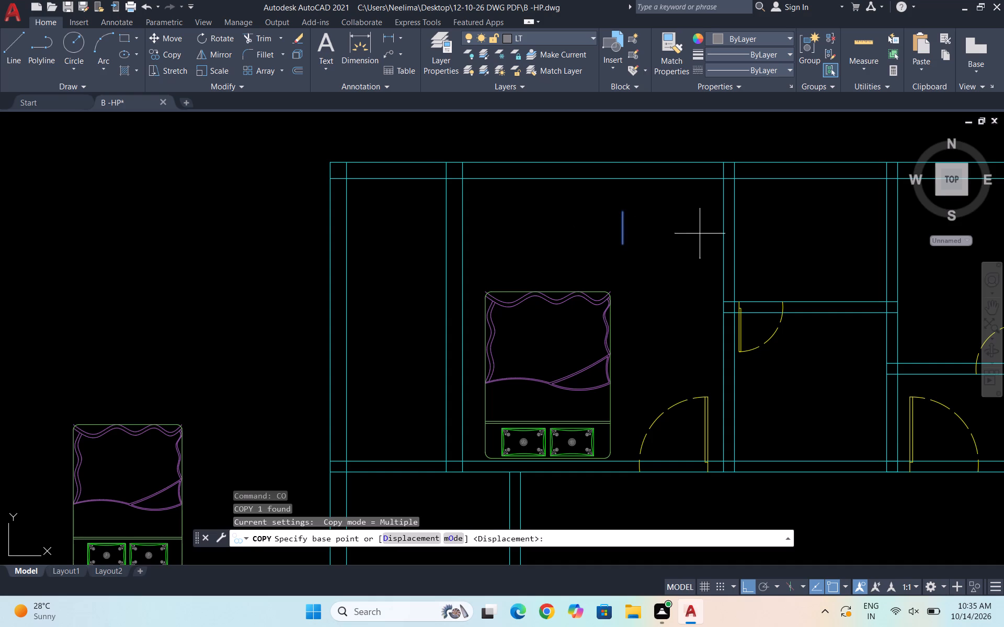
{"action": "left_click", "coordinate": [625, 212]}
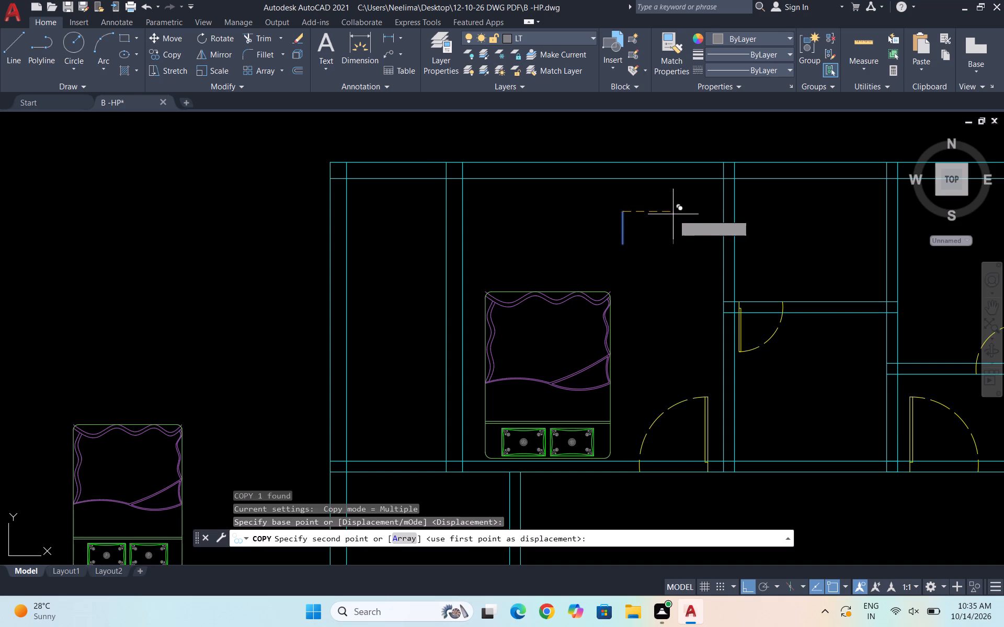
{"action": "left_click", "coordinate": [674, 214]}
{"action": "key", "text": "Escape"}
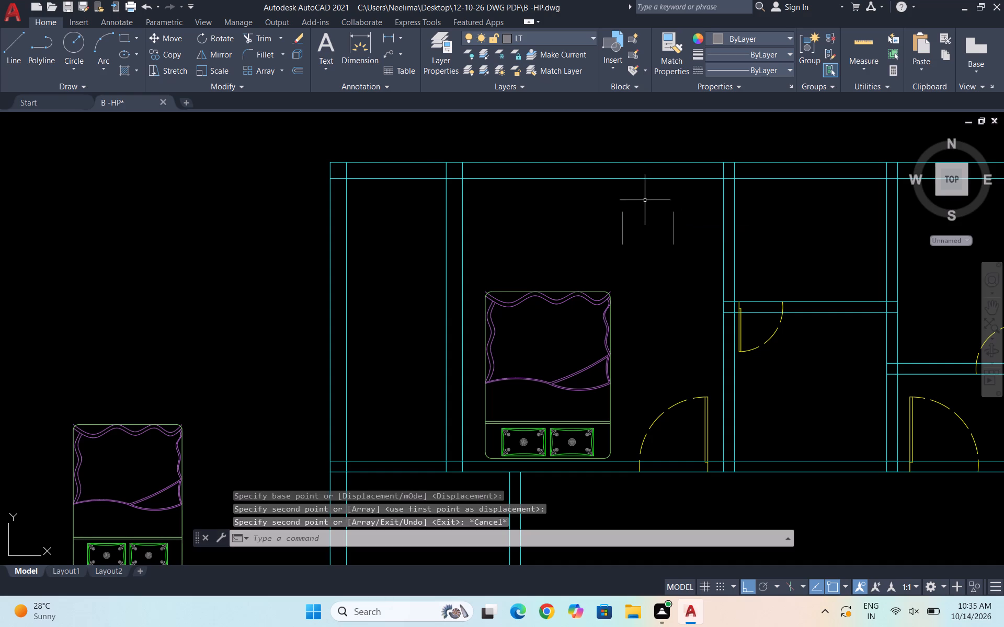
Draw a three-point arc through both lines' lower ends, ending about 3'-5" above the second, and trim it to the part bulging below the lines.
{"action": "scroll", "coordinate": [665, 217], "scroll_direction": "up", "scroll_amount": 1}
{"action": "key", "text": "a"}
{"action": "key", "text": "Return"}
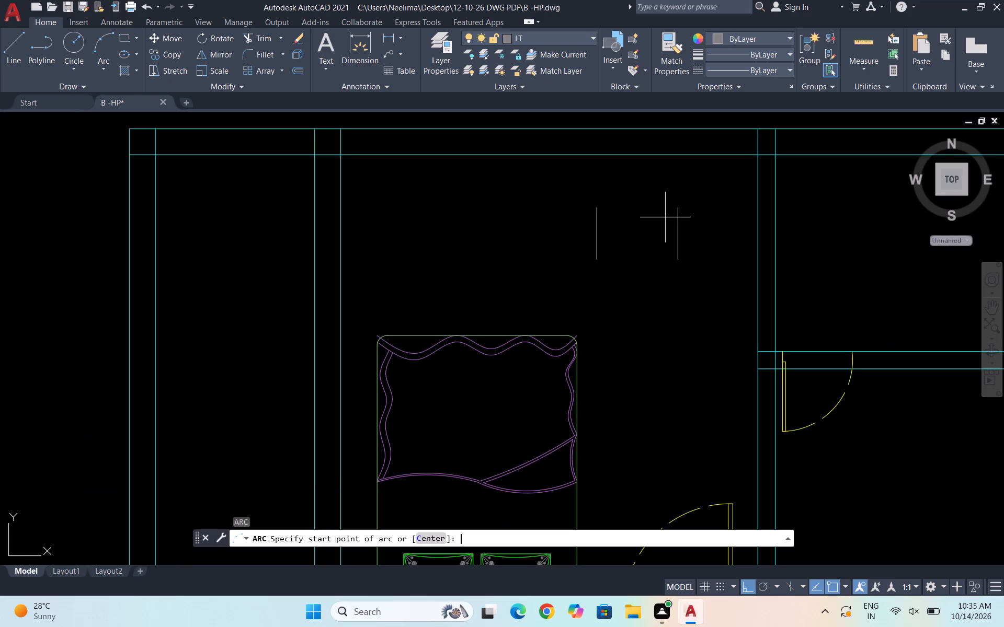
{"action": "left_click", "coordinate": [599, 256]}
{"action": "left_click", "coordinate": [679, 258]}
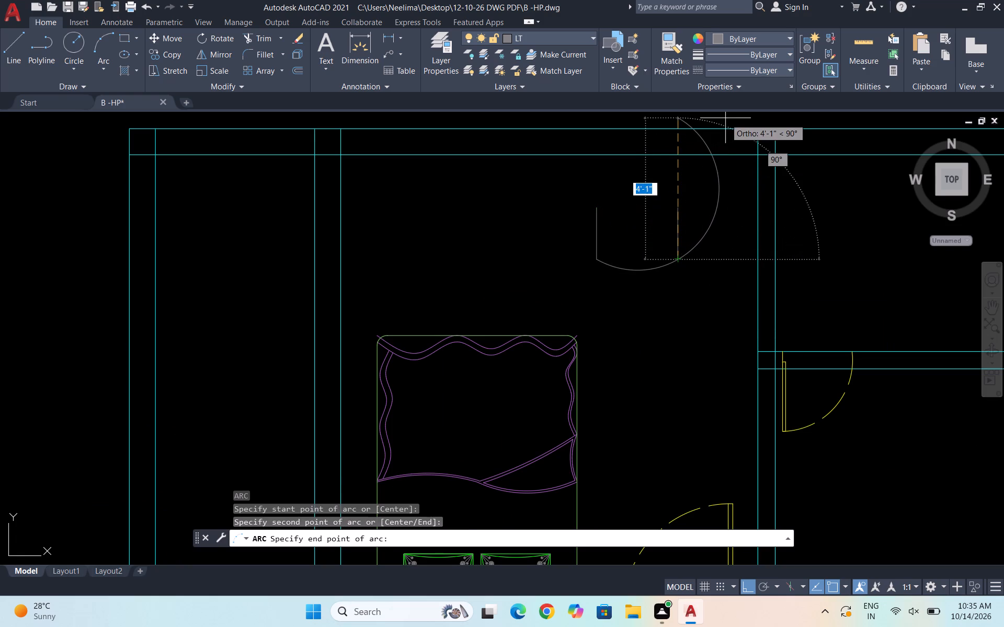
{"action": "scroll", "coordinate": [704, 140], "scroll_direction": "up", "scroll_amount": 2}
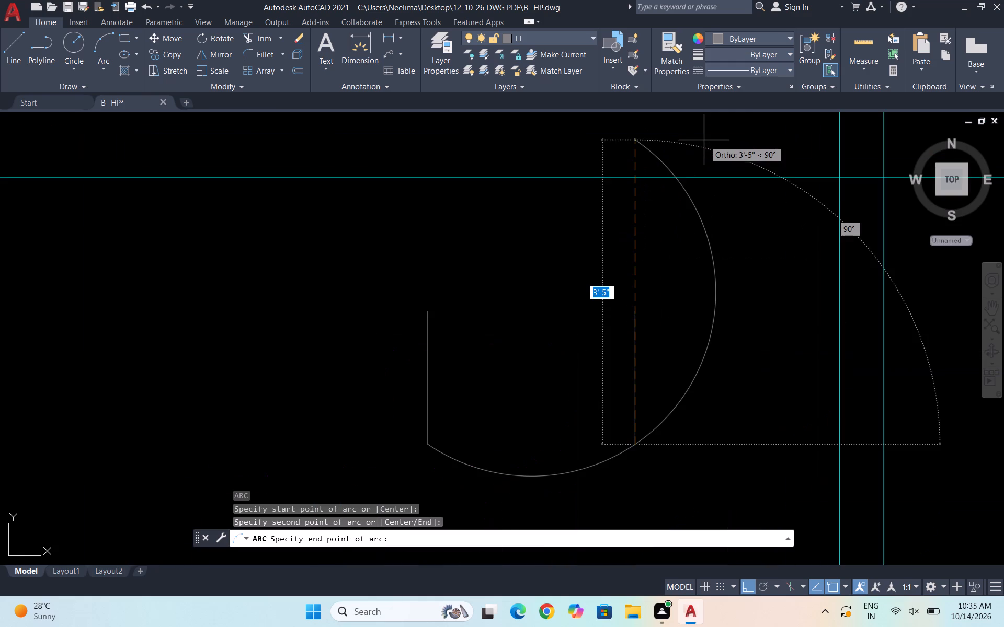
{"action": "left_click", "coordinate": [647, 140]}
{"action": "type", "text": "TR"}
{"action": "key", "text": "Return"}
{"action": "left_click", "coordinate": [701, 335]}
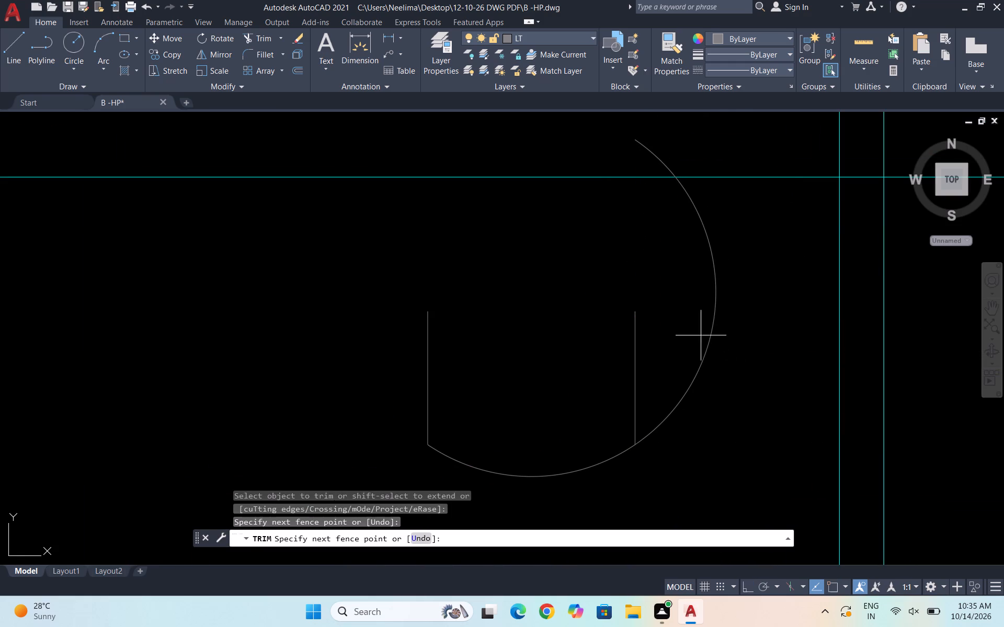
{"action": "left_click", "coordinate": [739, 358]}
{"action": "left_click", "coordinate": [650, 154]}
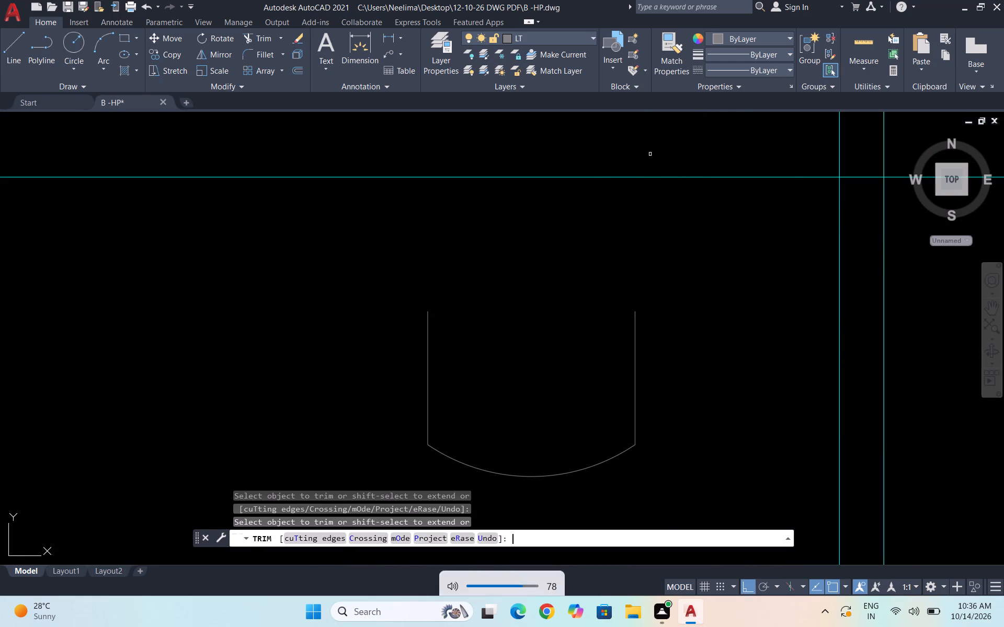
{"action": "key", "text": "Escape"}
{"action": "key", "text": "Escape"}
{"action": "key", "text": "Escape"}
Draw an arc through the left line's upper and lower ends, bulging outward, and trim away its portion beyond the lower end.
{"action": "key", "text": "a"}
{"action": "key", "text": "Return"}
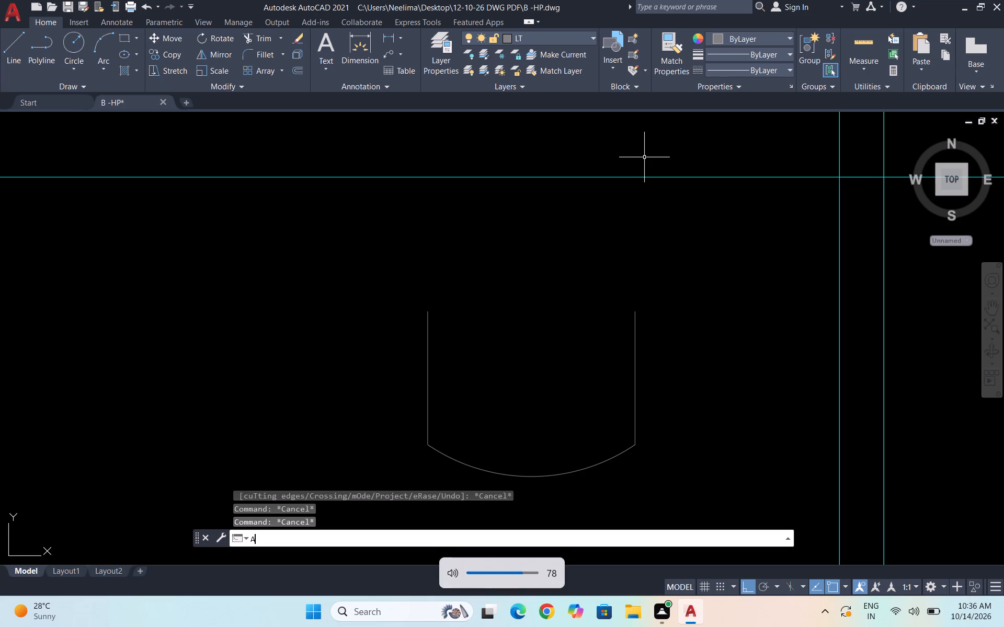
{"action": "left_click", "coordinate": [428, 313]}
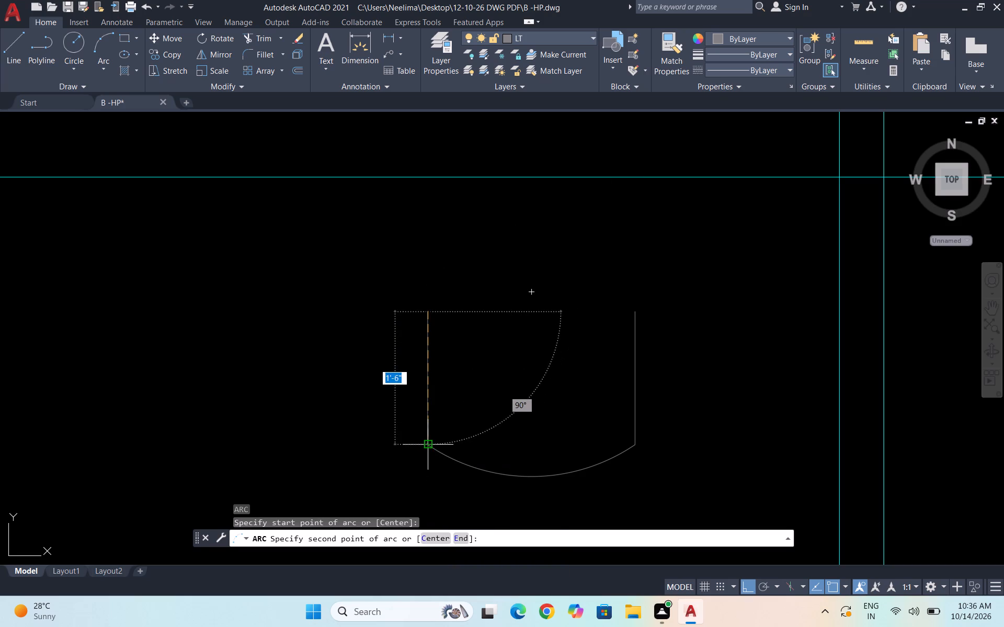
{"action": "left_click", "coordinate": [426, 447]}
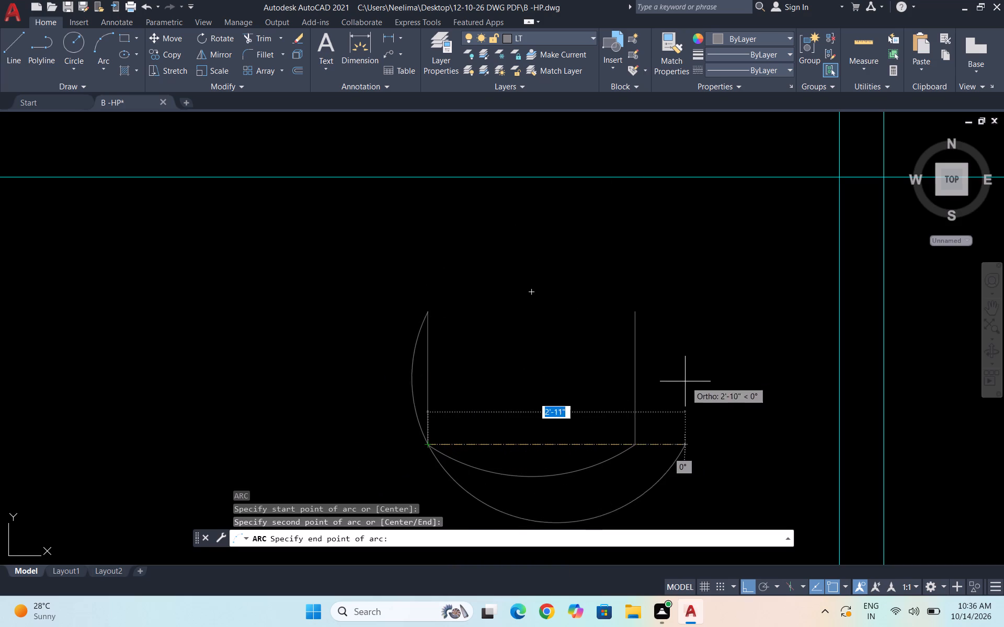
{"action": "left_click", "coordinate": [757, 232]}
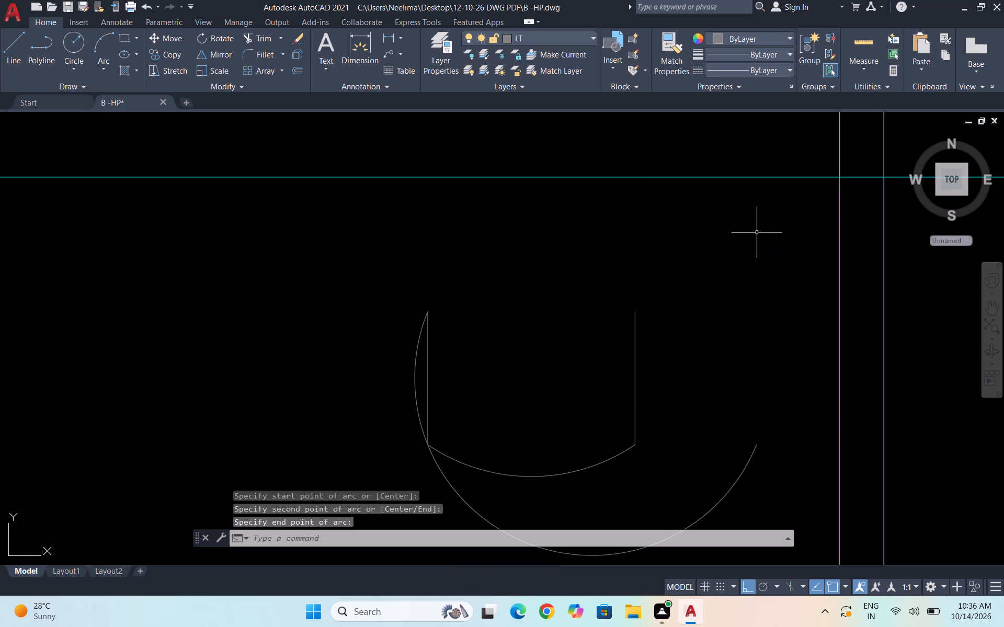
{"action": "type", "text": "TR"}
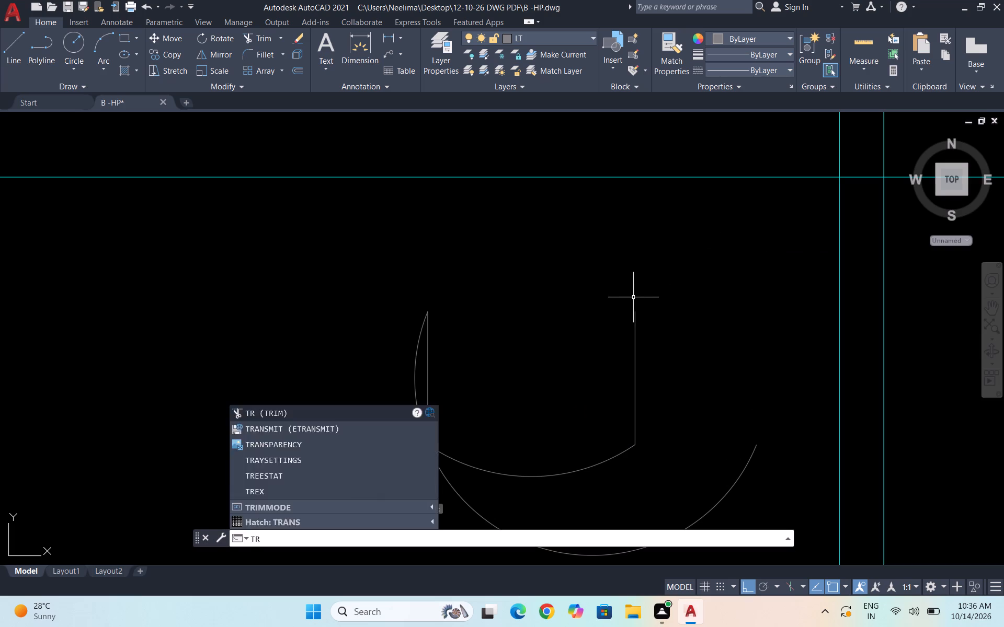
{"action": "key", "text": "Return"}
{"action": "scroll", "coordinate": [595, 334], "scroll_direction": "down", "scroll_amount": 1}
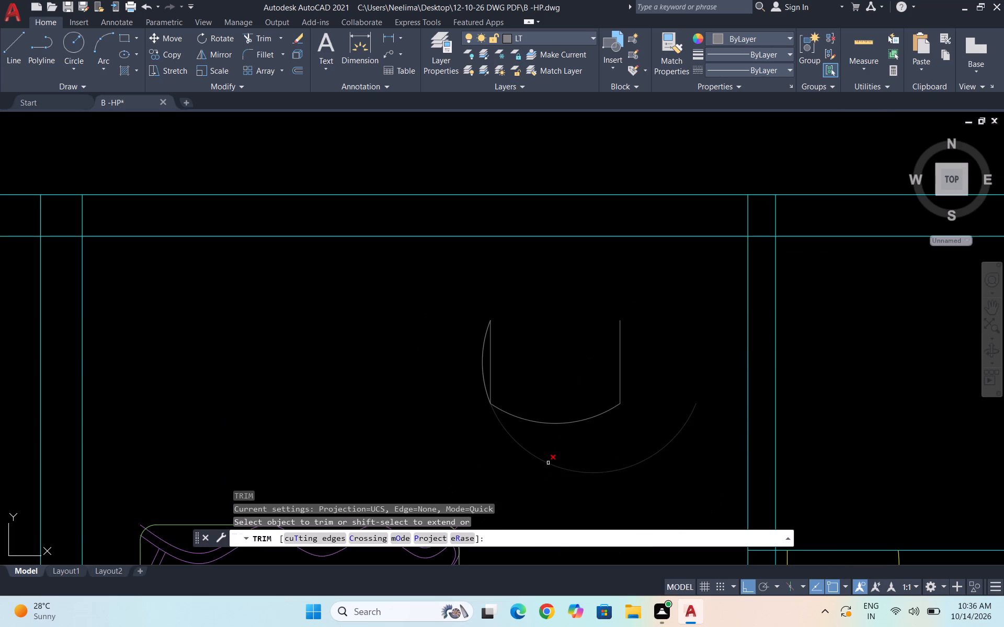
{"action": "left_click", "coordinate": [548, 463]}
{"action": "key", "text": "Escape"}
Draw a matching outward-bulging arc through the right line's upper and lower ends, and trim away its portion beyond the lower end.
{"action": "key", "text": "a"}
{"action": "key", "text": "Return"}
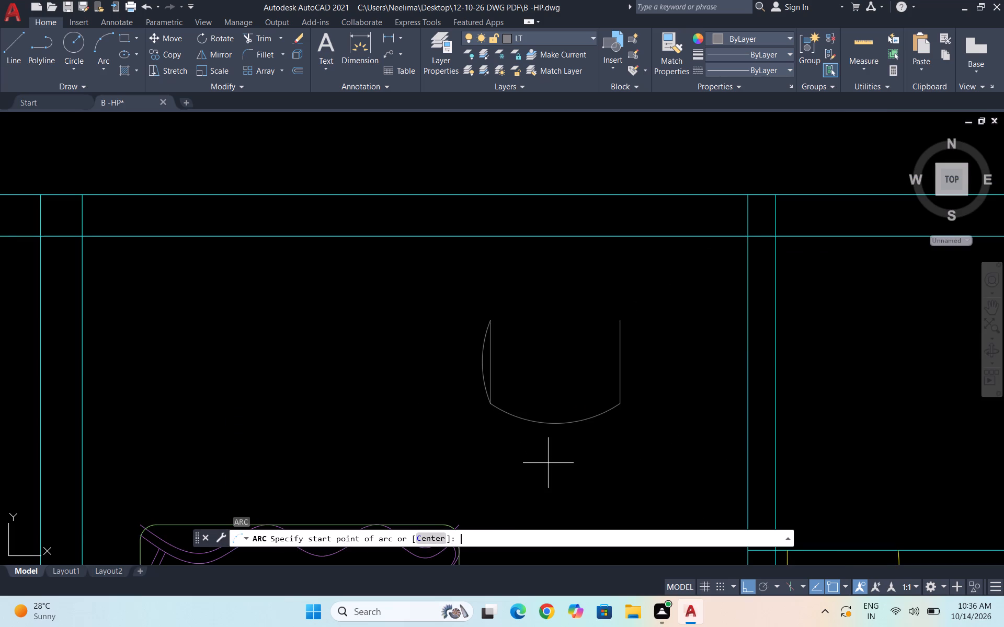
{"action": "left_click", "coordinate": [619, 323]}
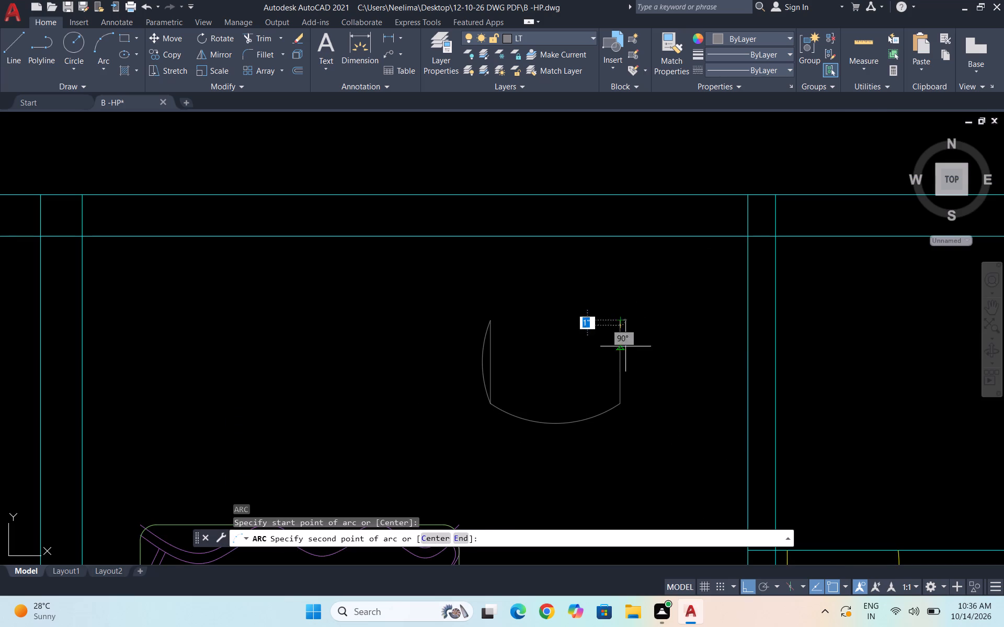
{"action": "left_click", "coordinate": [622, 401]}
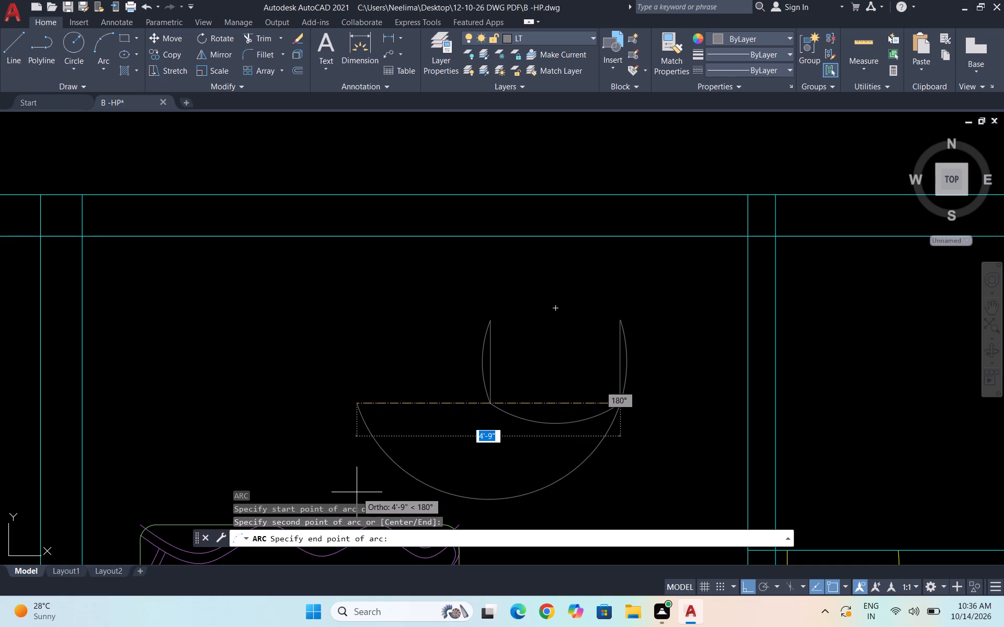
{"action": "left_click", "coordinate": [369, 487]}
{"action": "type", "text": "TR"}
{"action": "key", "text": "Return"}
{"action": "left_click_drag", "start_coordinate": [551, 440], "coordinate": [614, 474]}
{"action": "key", "text": "Escape"}
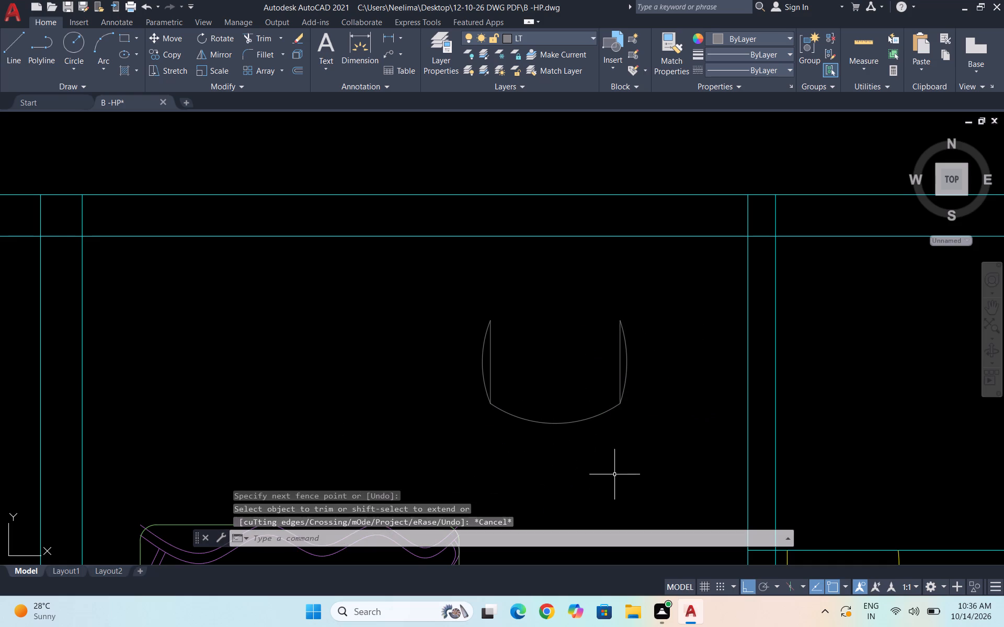
{"action": "key", "text": "Escape"}
Copy the bottom arc a short distance straight up from its left end to form a narrow double edge.
{"action": "scroll", "coordinate": [578, 429], "scroll_direction": "up", "scroll_amount": 2}
{"action": "left_click", "coordinate": [580, 436]}
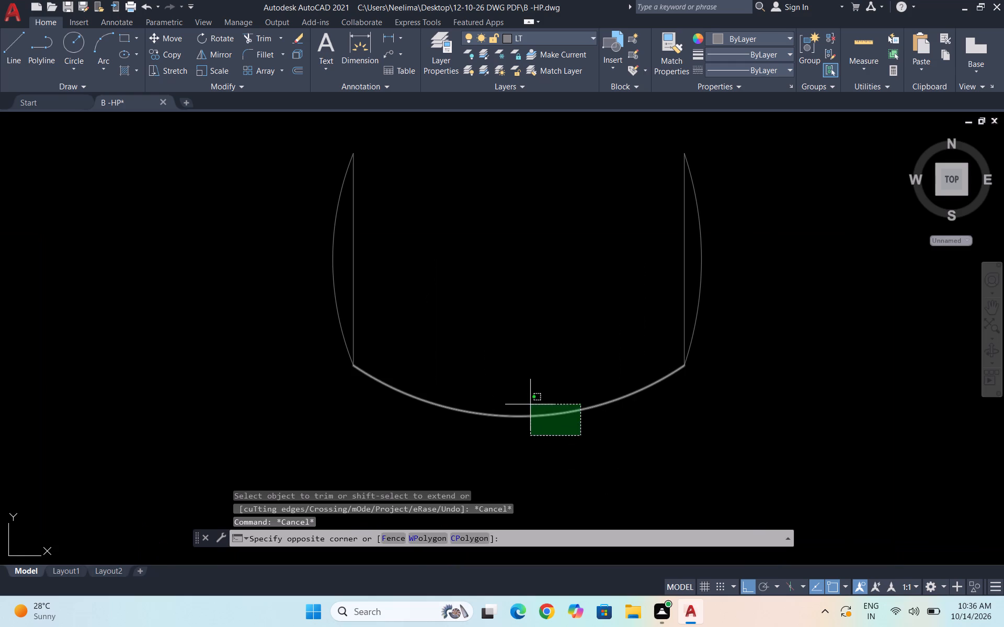
{"action": "left_click", "coordinate": [527, 402]}
{"action": "type", "text": "CO"}
{"action": "key", "text": "Return"}
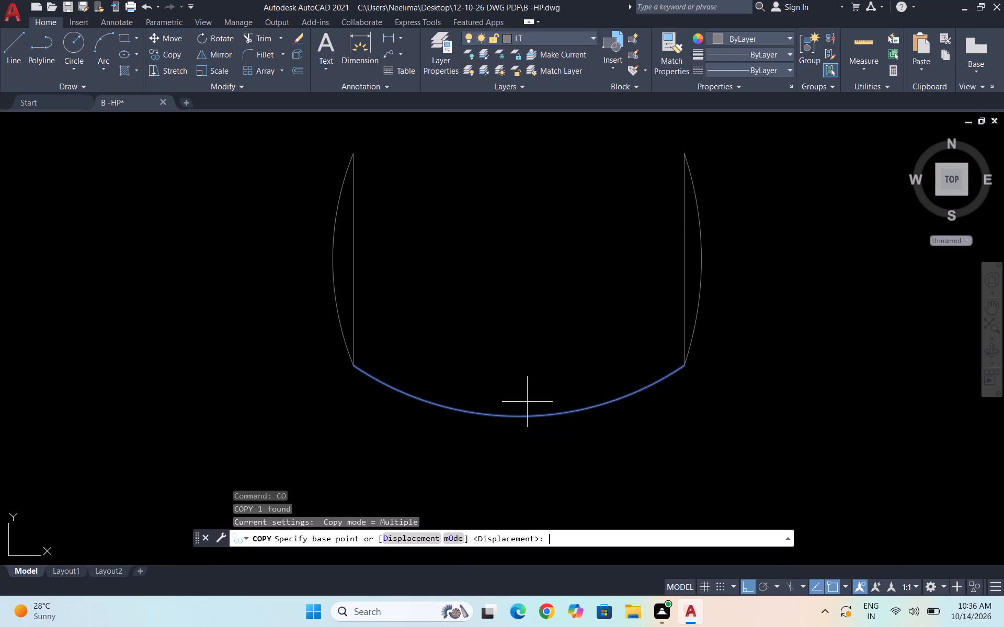
{"action": "left_click", "coordinate": [355, 364]}
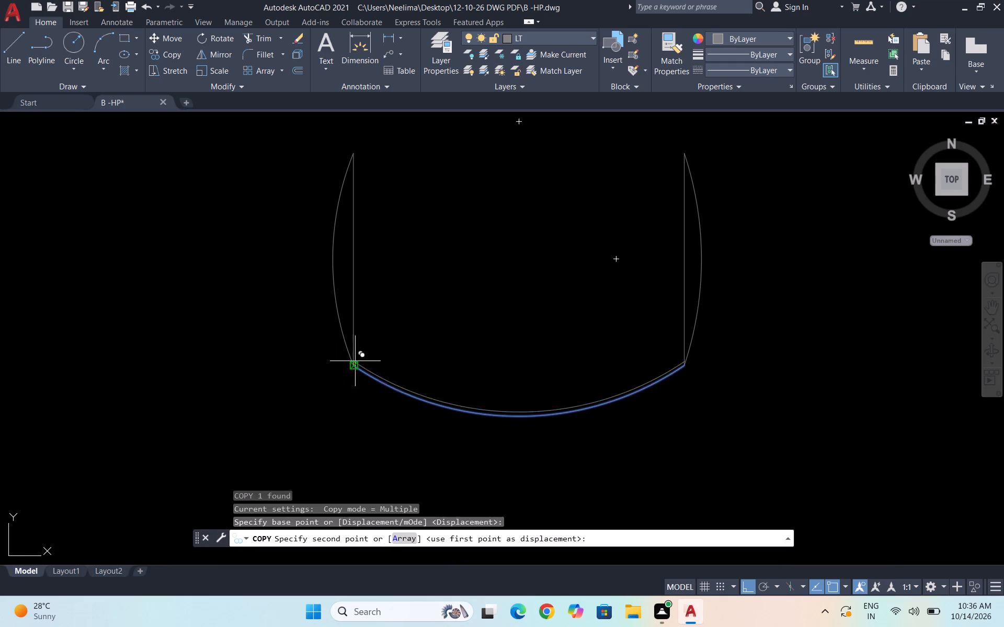
{"action": "left_click", "coordinate": [355, 354]}
{"action": "key", "text": "Escape"}
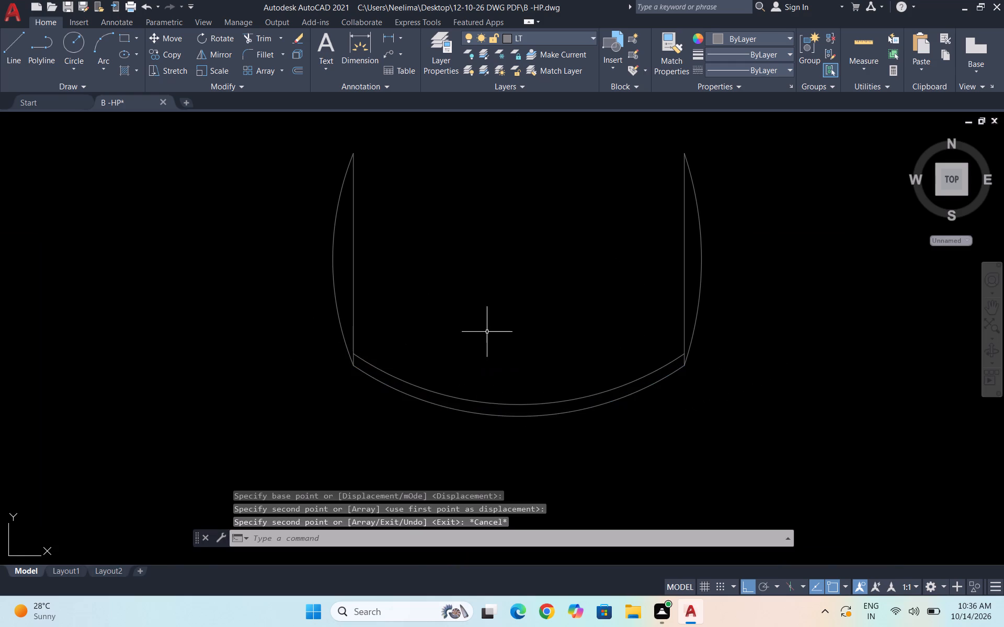
Draw an arc bulging upward between the two lines' upper ends, and trim away its portion beyond the right line.
{"action": "scroll", "coordinate": [522, 304], "scroll_direction": "down", "scroll_amount": 3}
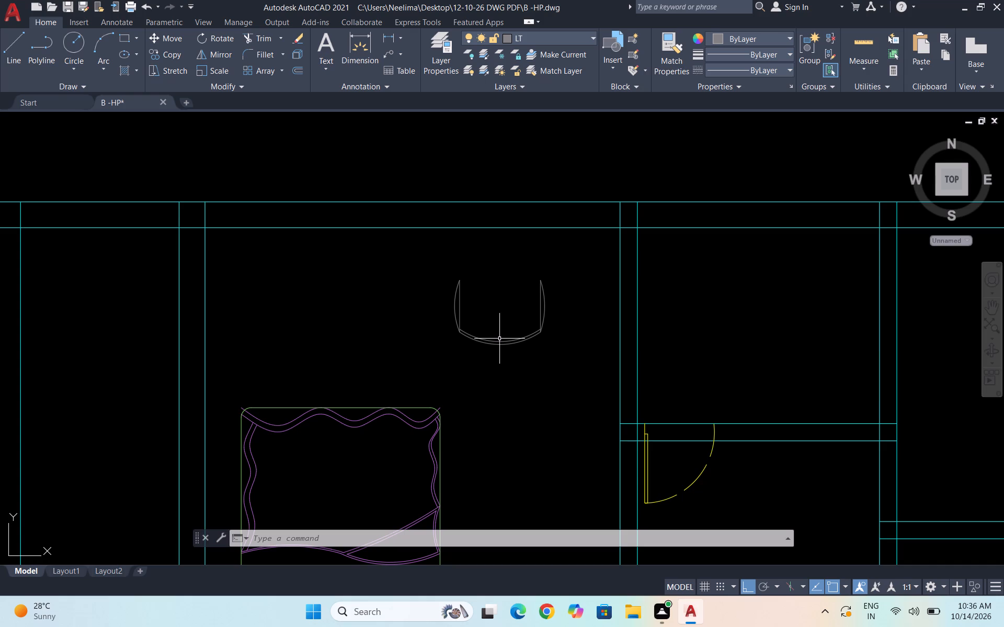
{"action": "key", "text": "a"}
{"action": "key", "text": "Return"}
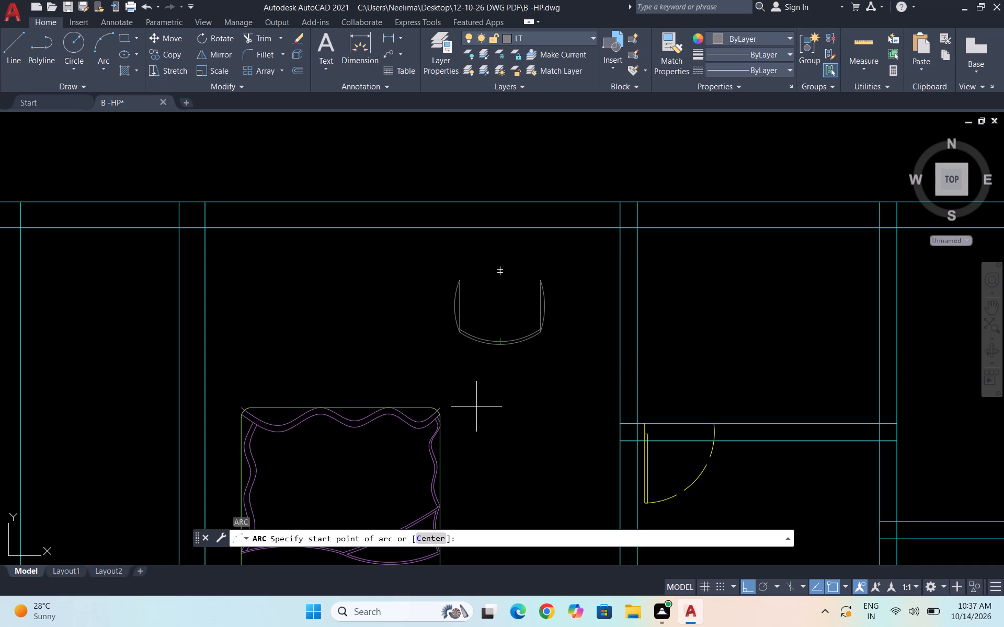
{"action": "key", "text": "a"}
{"action": "key", "text": "Return"}
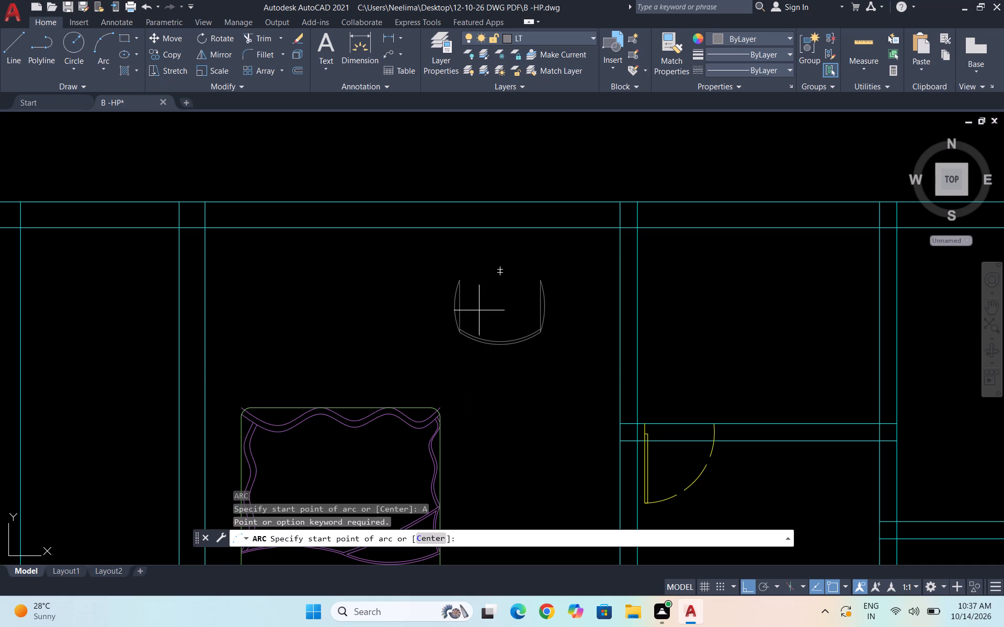
{"action": "left_click", "coordinate": [461, 282]}
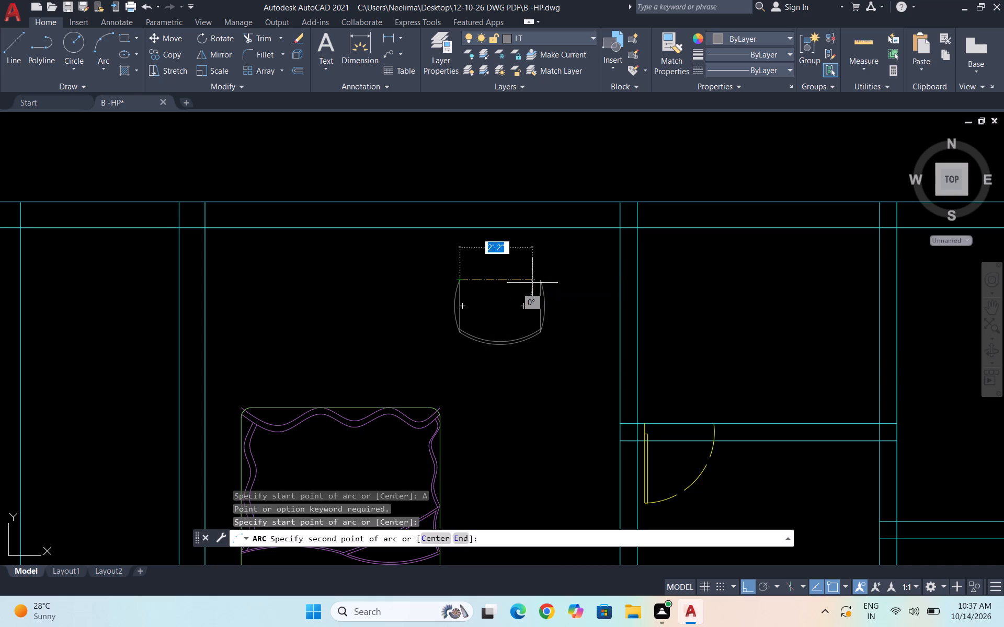
{"action": "left_click", "coordinate": [543, 279]}
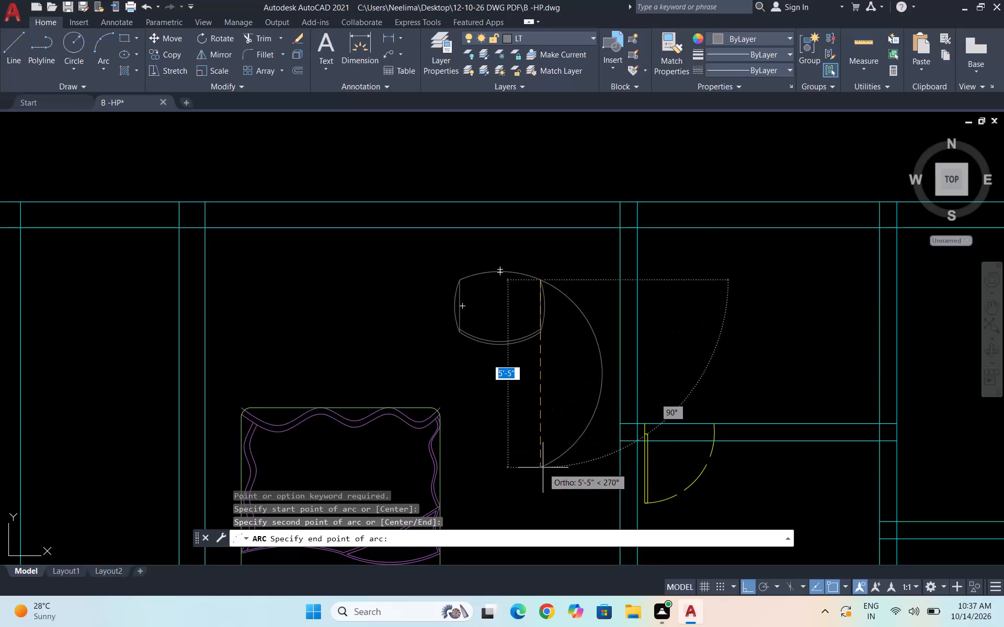
{"action": "left_click", "coordinate": [503, 368]}
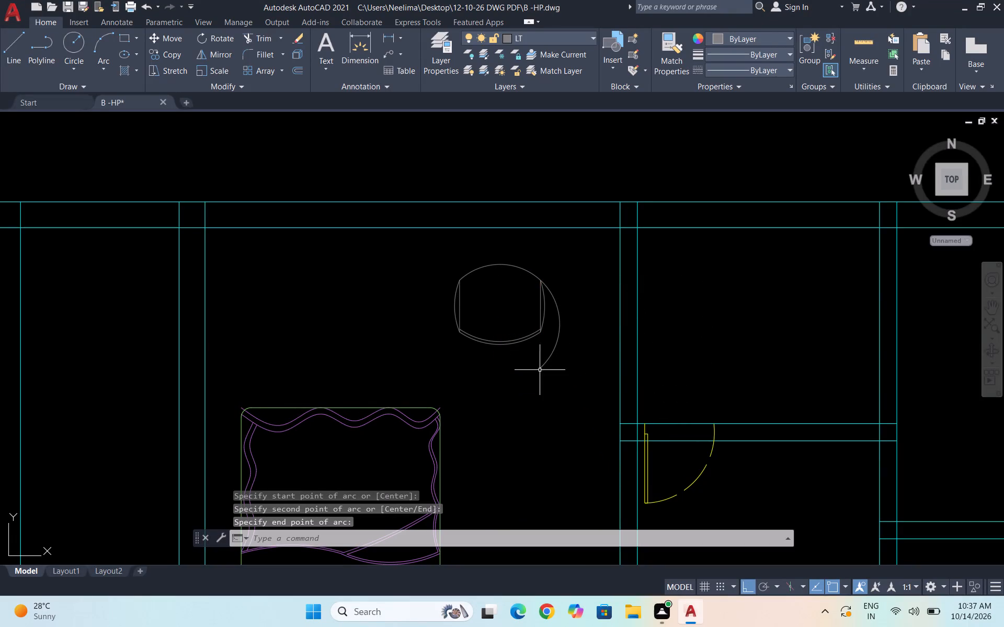
{"action": "type", "text": "TR"}
{"action": "key", "text": "Return"}
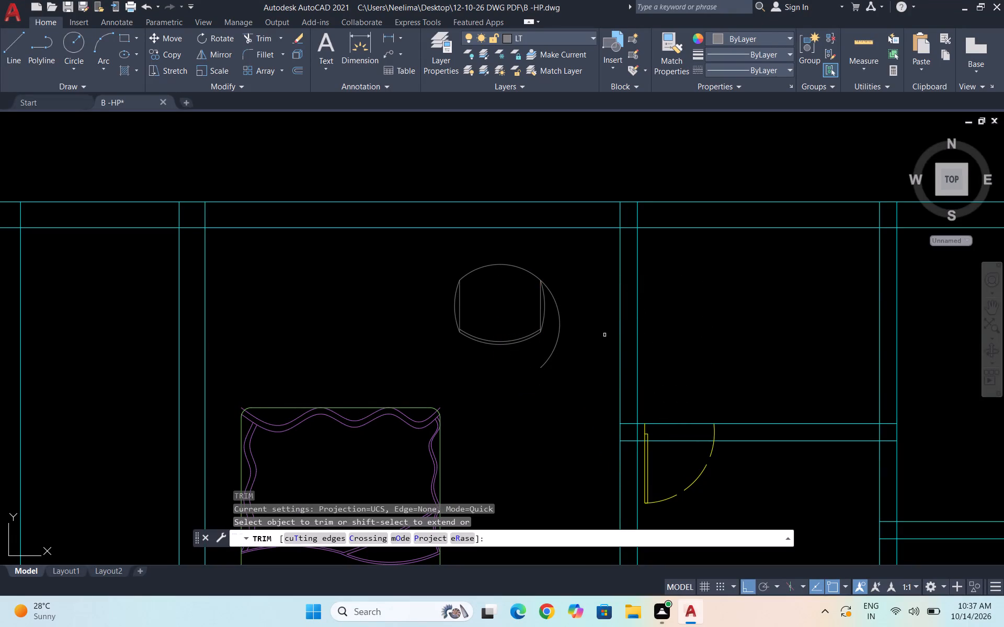
{"action": "left_click", "coordinate": [555, 309]}
{"action": "key", "text": "Escape"}
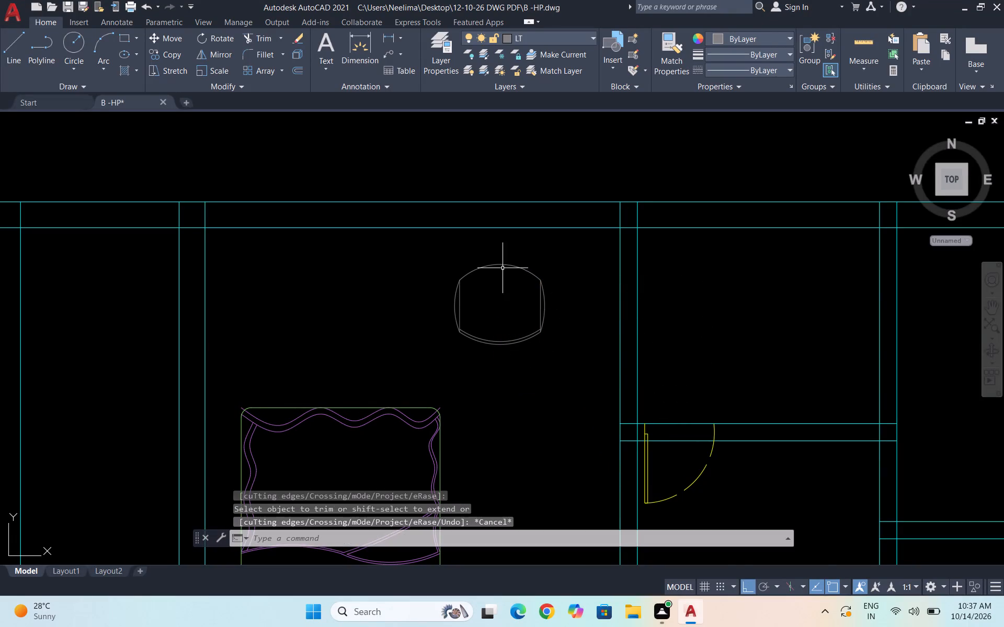
Move the chair's top arc a short distance straight down so its ends sit below the side lines' upper ends.
{"action": "scroll", "coordinate": [485, 260], "scroll_direction": "up", "scroll_amount": 2}
{"action": "left_click_drag", "start_coordinate": [501, 295], "coordinate": [486, 283]}
{"action": "left_click", "coordinate": [464, 269]}
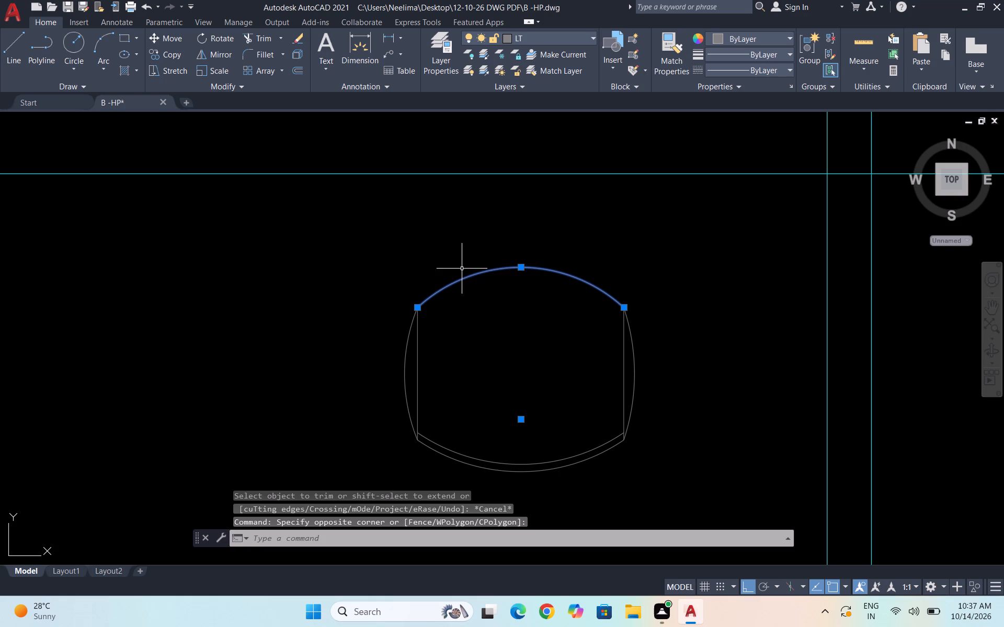
{"action": "key", "text": "m"}
{"action": "key", "text": "Return"}
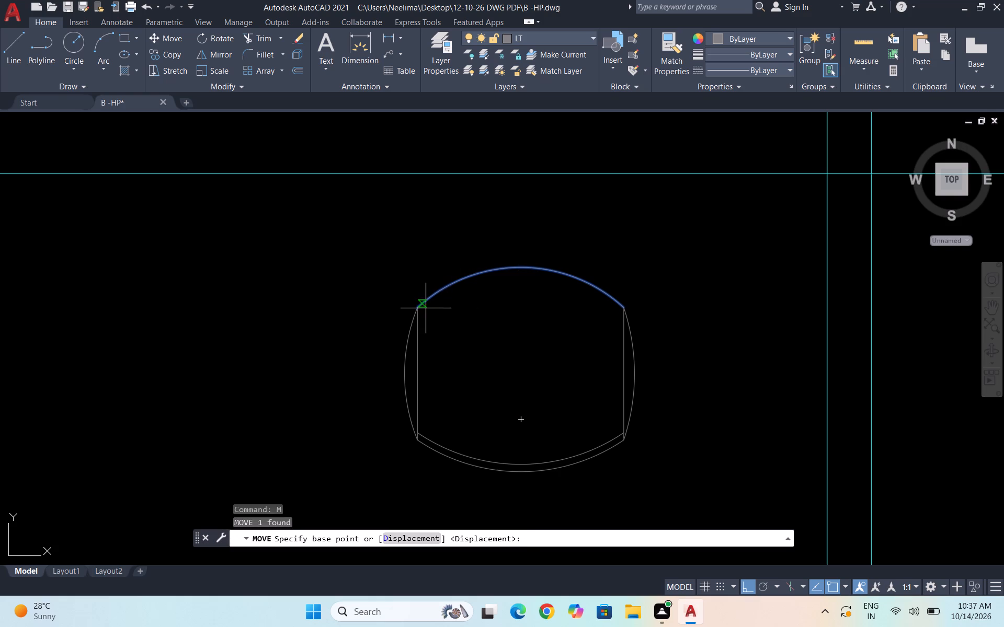
{"action": "left_click", "coordinate": [419, 309]}
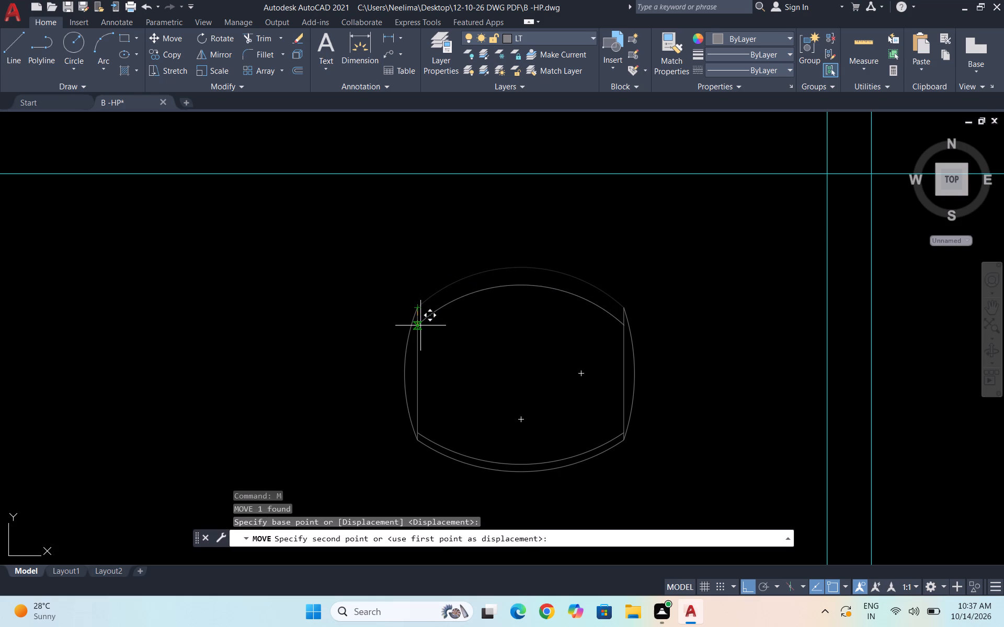
{"action": "left_click", "coordinate": [420, 322]}
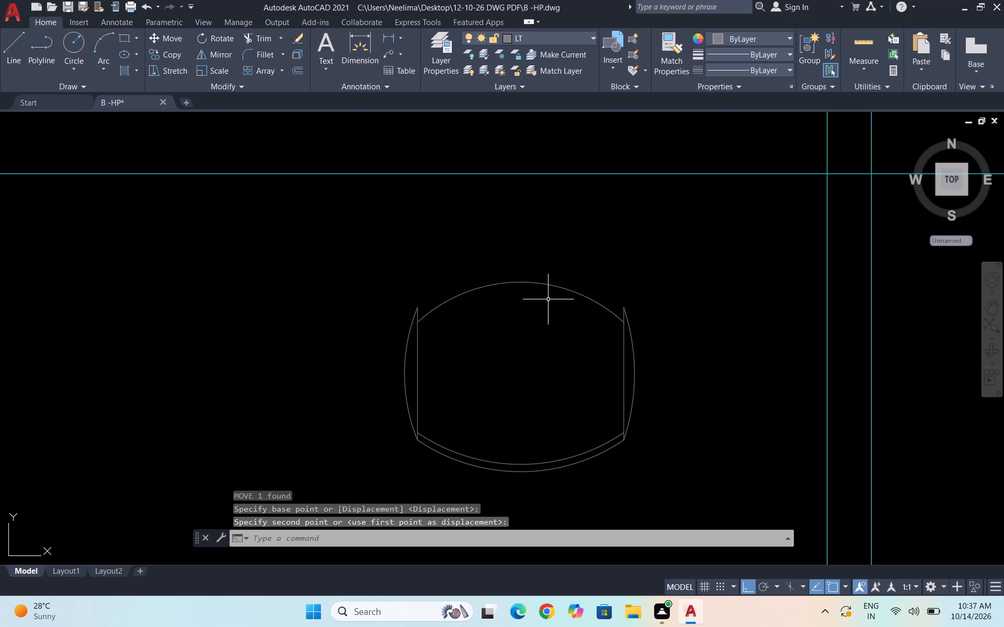
{"action": "key", "text": "Escape"}
Put all of the chair's lines and arcs on the FUR layer.
{"action": "scroll", "coordinate": [590, 299], "scroll_direction": "down", "scroll_amount": 2}
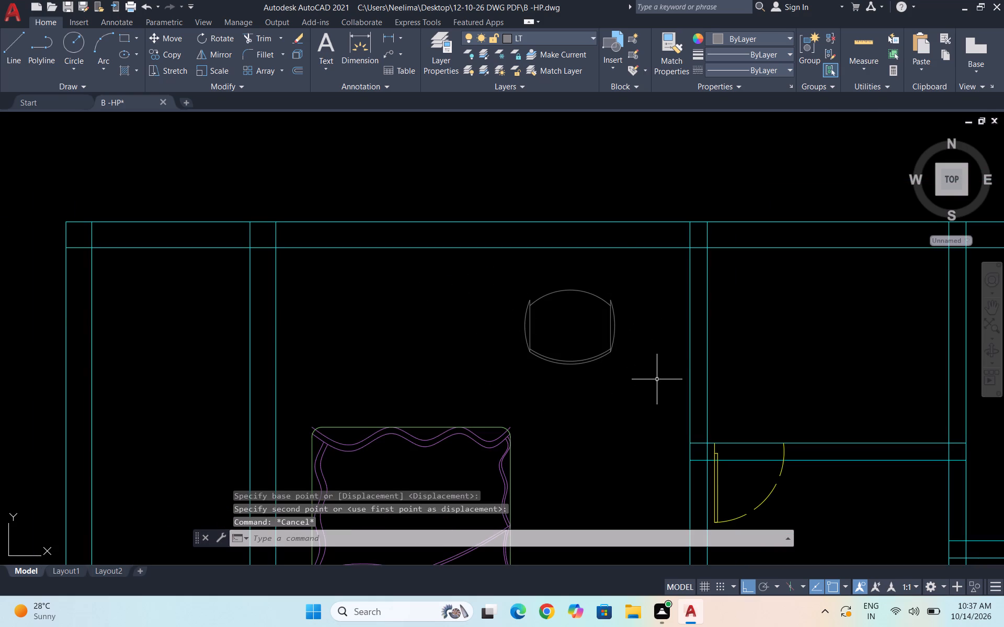
{"action": "left_click", "coordinate": [660, 397]}
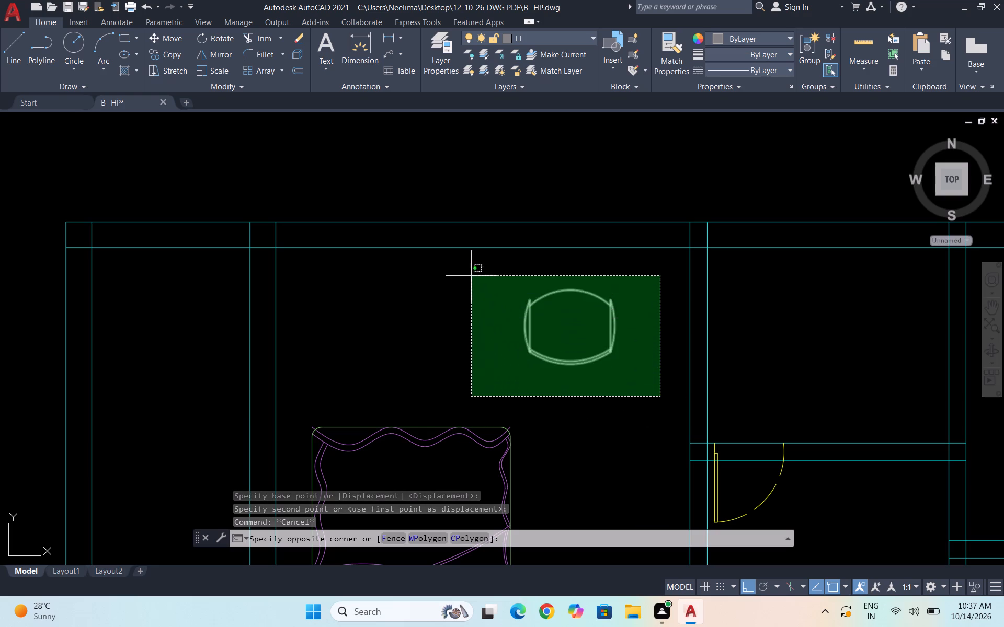
{"action": "left_click", "coordinate": [470, 277]}
{"action": "left_click", "coordinate": [573, 36]}
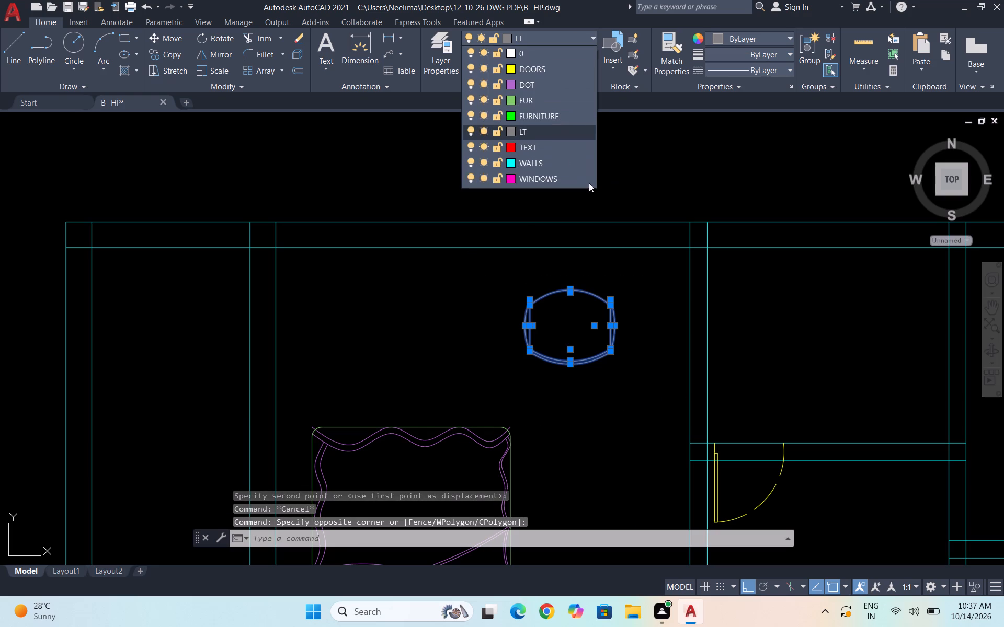
{"action": "left_click", "coordinate": [533, 101]}
{"action": "key", "text": "Escape"}
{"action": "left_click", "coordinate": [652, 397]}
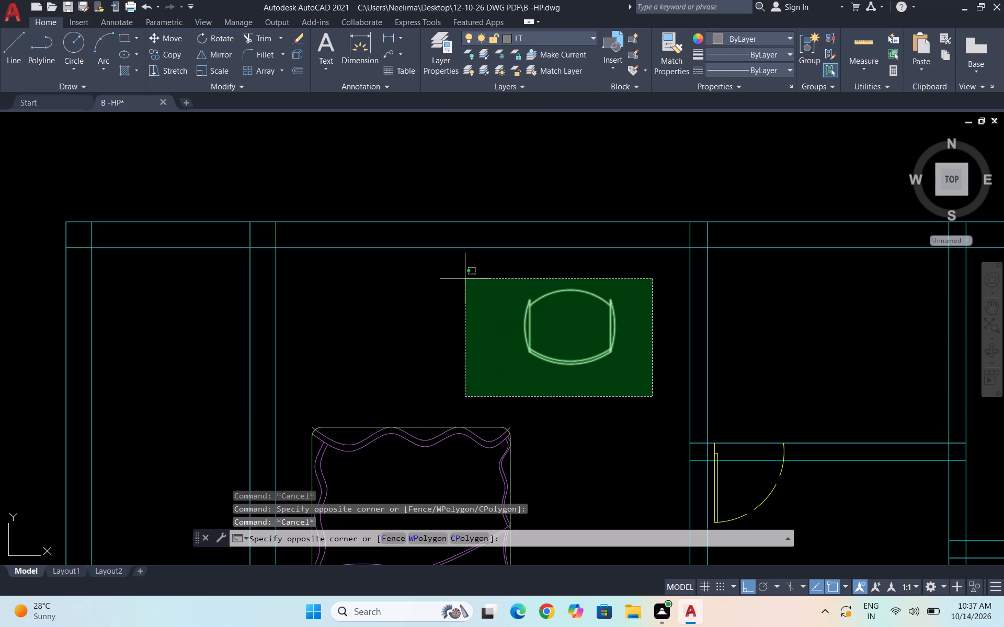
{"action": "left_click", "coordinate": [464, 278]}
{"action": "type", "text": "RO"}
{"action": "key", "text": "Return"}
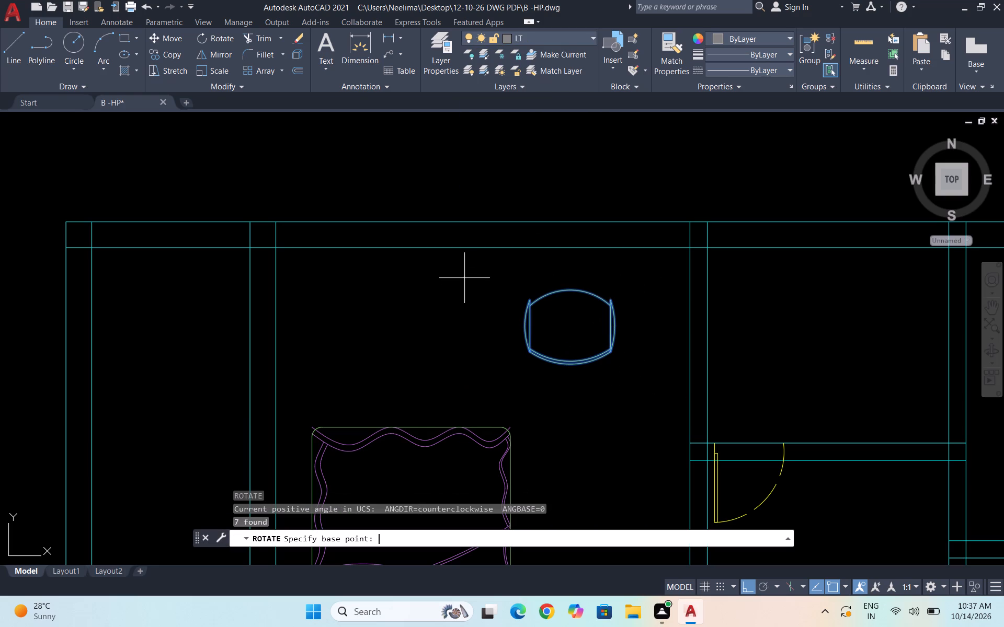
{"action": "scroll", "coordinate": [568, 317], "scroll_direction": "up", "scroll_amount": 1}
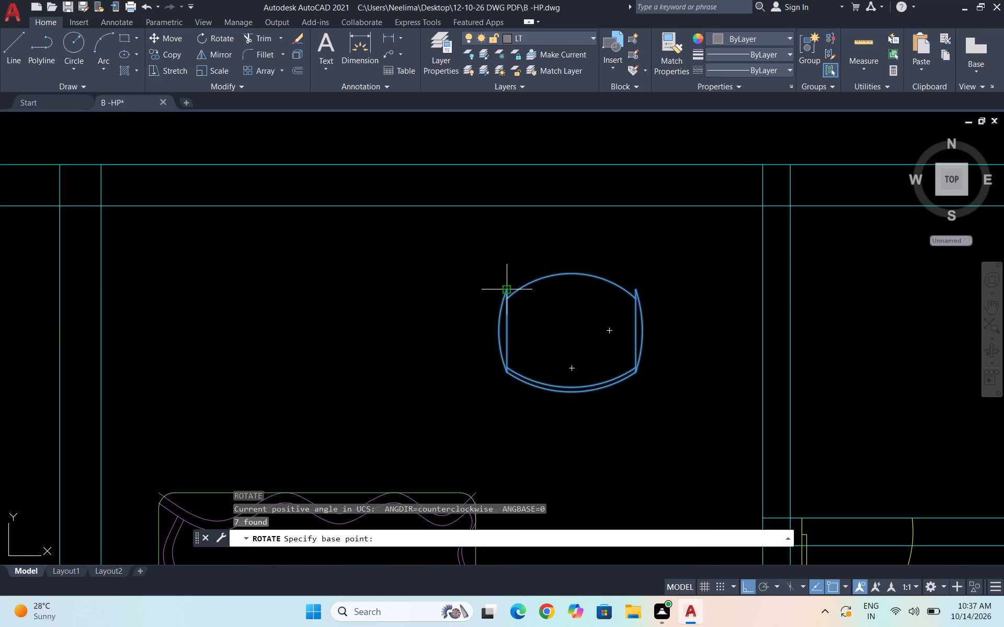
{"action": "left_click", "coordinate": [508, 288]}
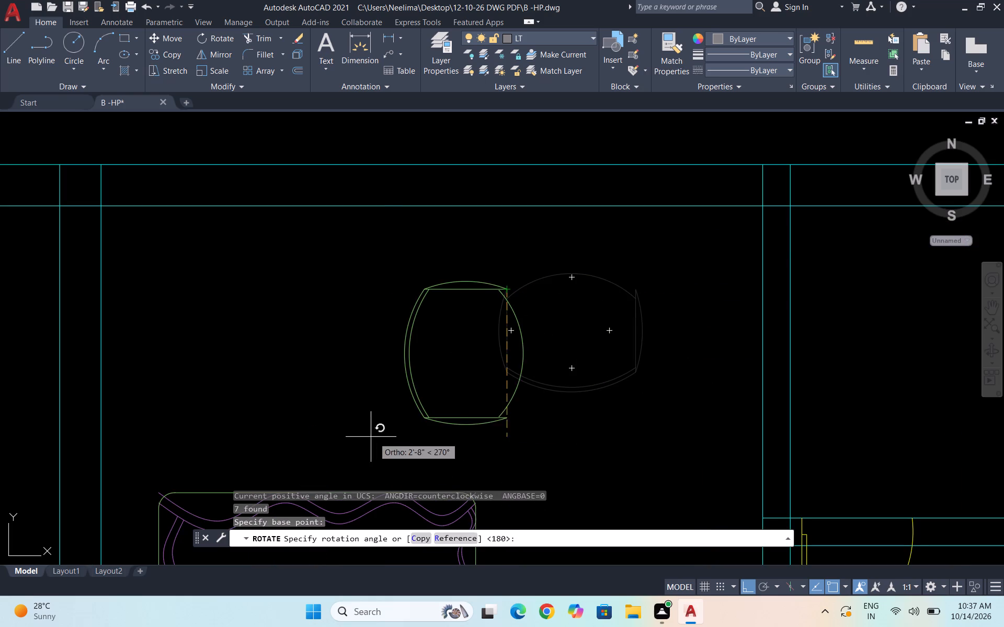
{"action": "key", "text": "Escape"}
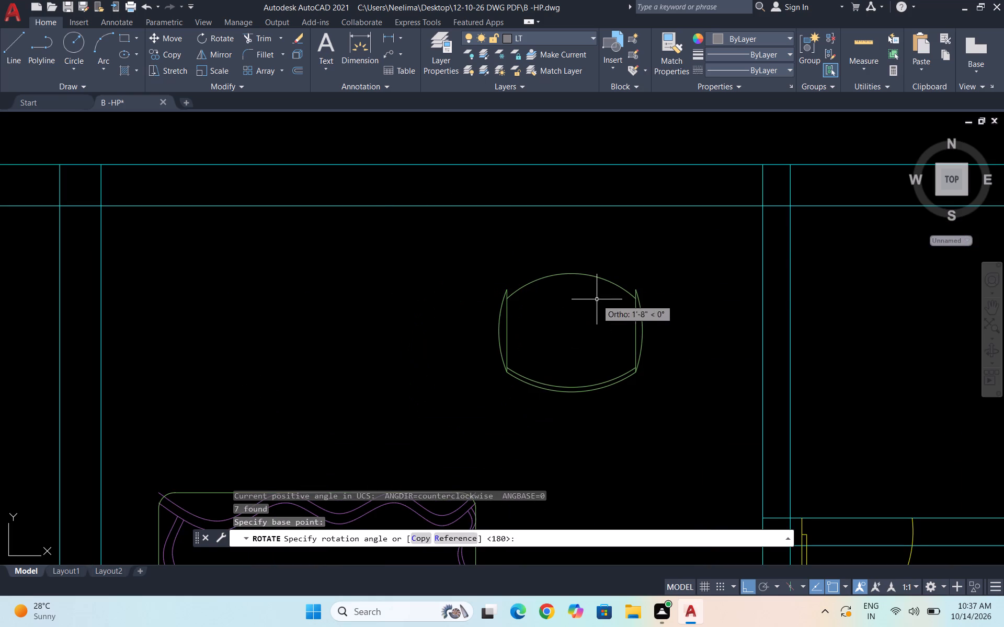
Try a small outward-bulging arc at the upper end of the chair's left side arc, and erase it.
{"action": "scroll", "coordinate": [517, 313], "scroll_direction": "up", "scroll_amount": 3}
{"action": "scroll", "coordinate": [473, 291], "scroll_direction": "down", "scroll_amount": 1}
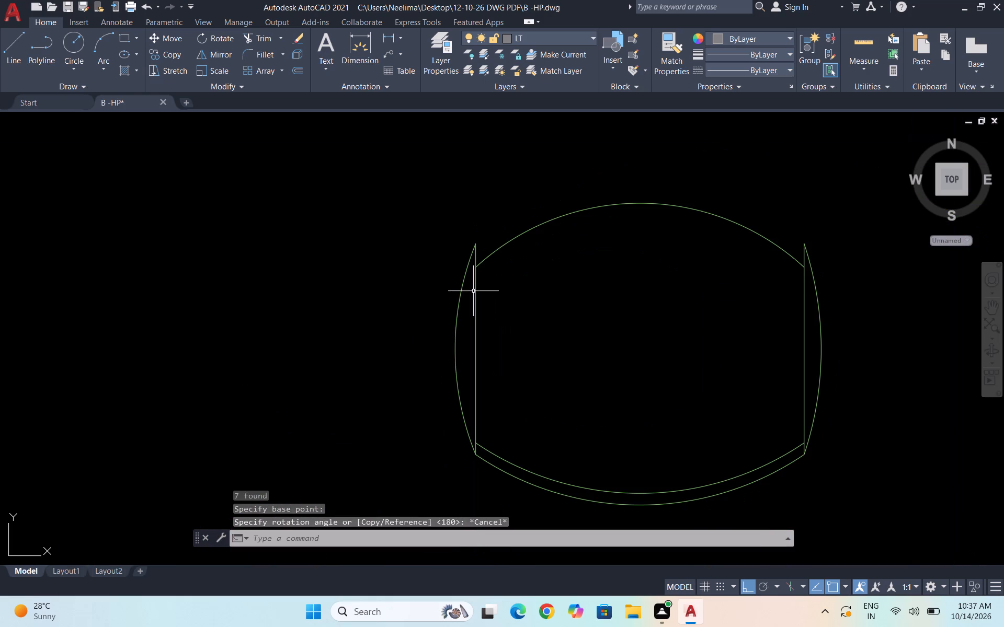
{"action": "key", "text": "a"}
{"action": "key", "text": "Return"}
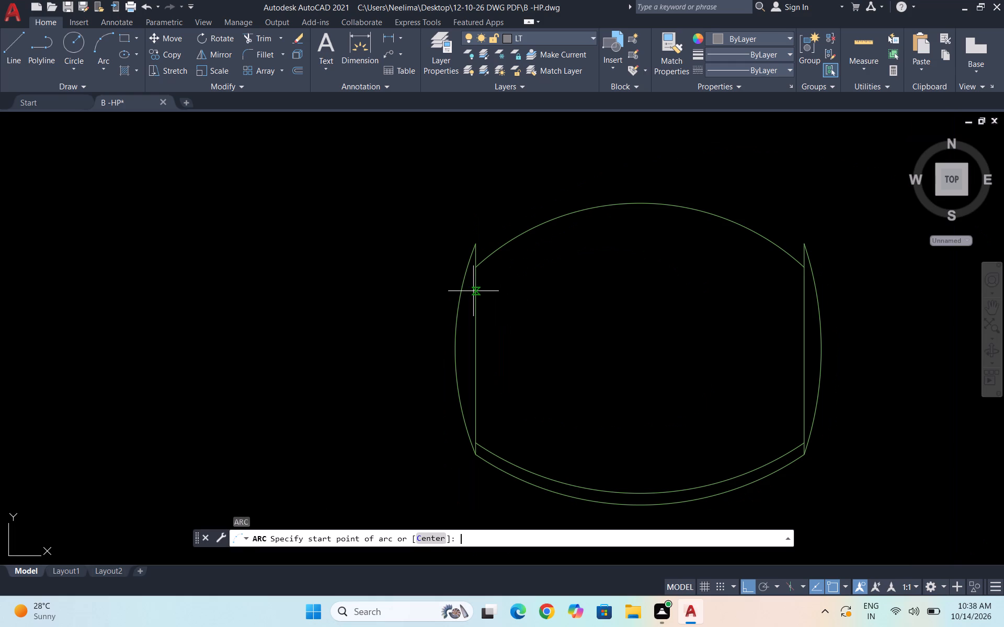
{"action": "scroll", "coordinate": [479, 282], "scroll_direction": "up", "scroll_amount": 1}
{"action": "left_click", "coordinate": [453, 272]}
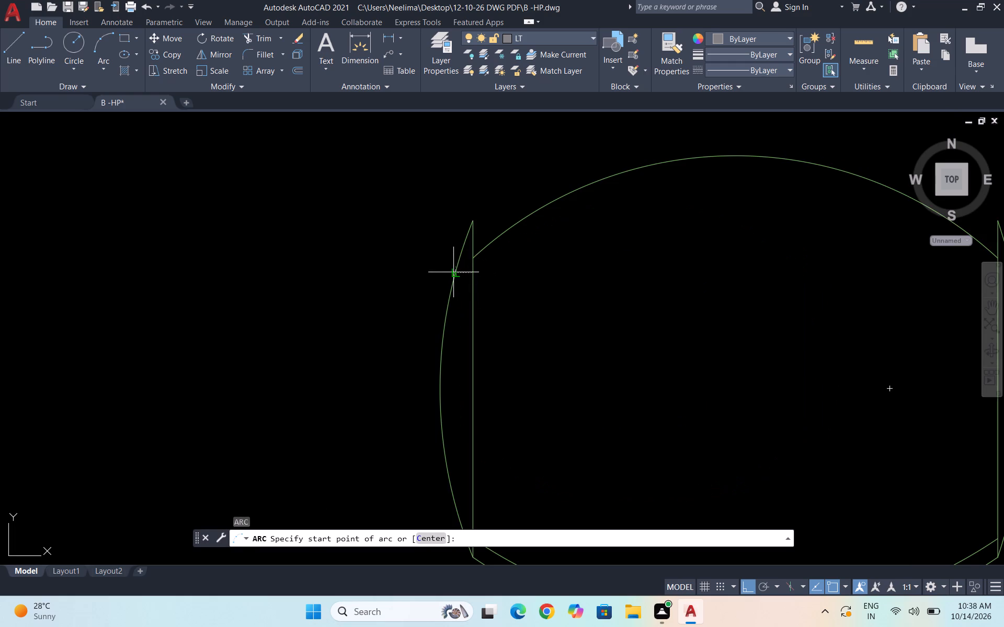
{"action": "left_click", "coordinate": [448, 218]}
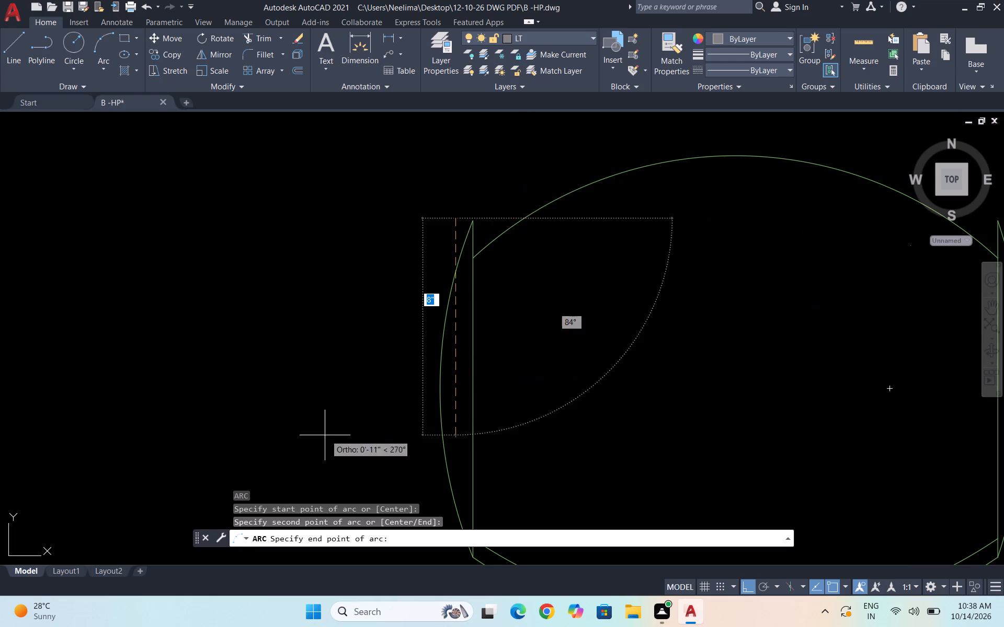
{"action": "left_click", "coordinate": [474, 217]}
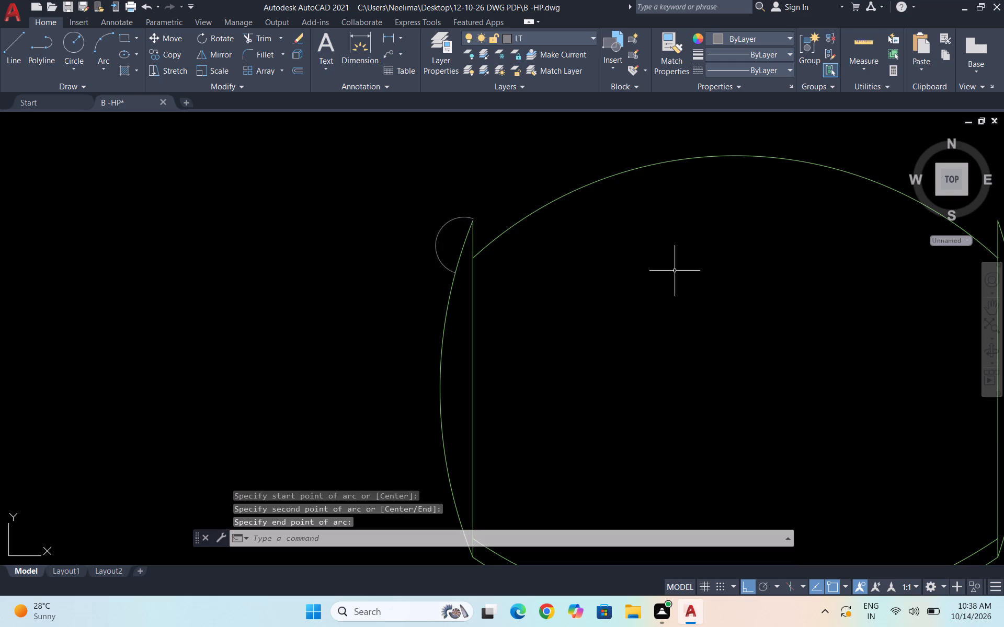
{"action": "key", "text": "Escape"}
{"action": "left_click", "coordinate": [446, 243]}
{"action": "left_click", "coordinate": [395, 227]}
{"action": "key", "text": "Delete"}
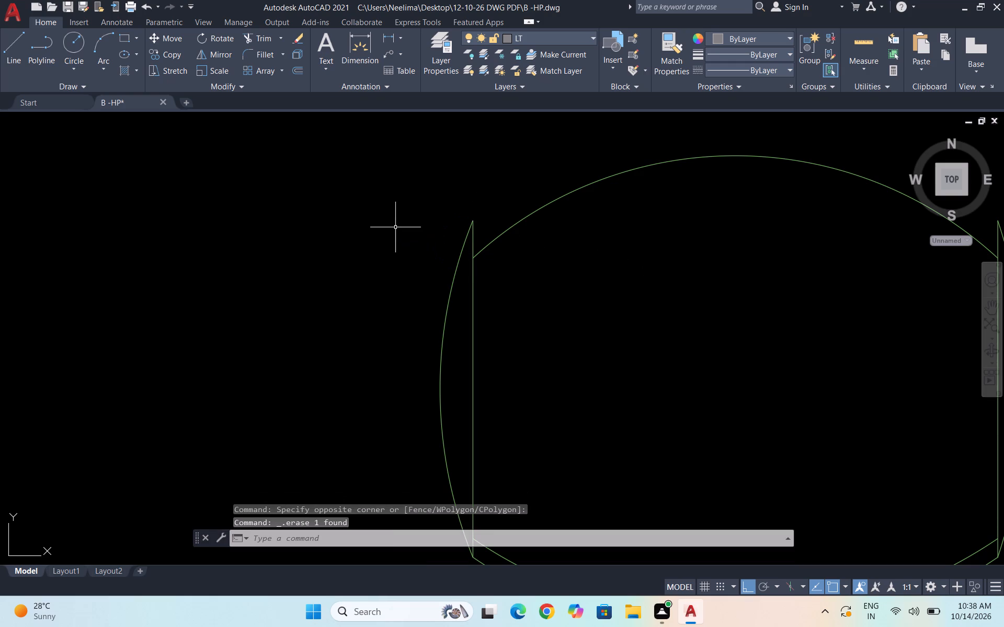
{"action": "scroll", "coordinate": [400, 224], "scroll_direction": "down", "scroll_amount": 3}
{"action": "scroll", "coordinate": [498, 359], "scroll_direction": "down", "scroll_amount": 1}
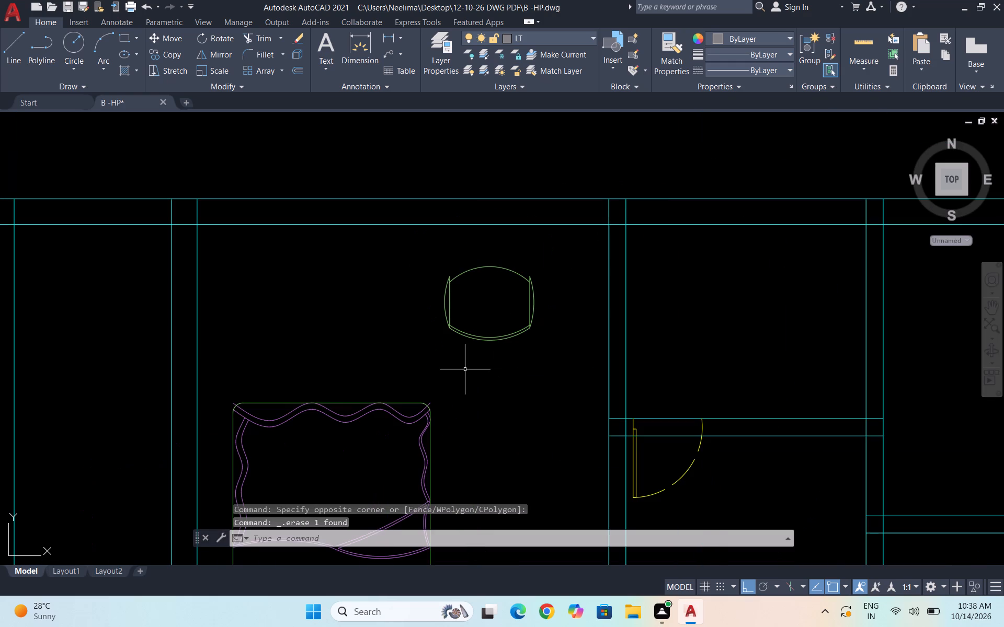
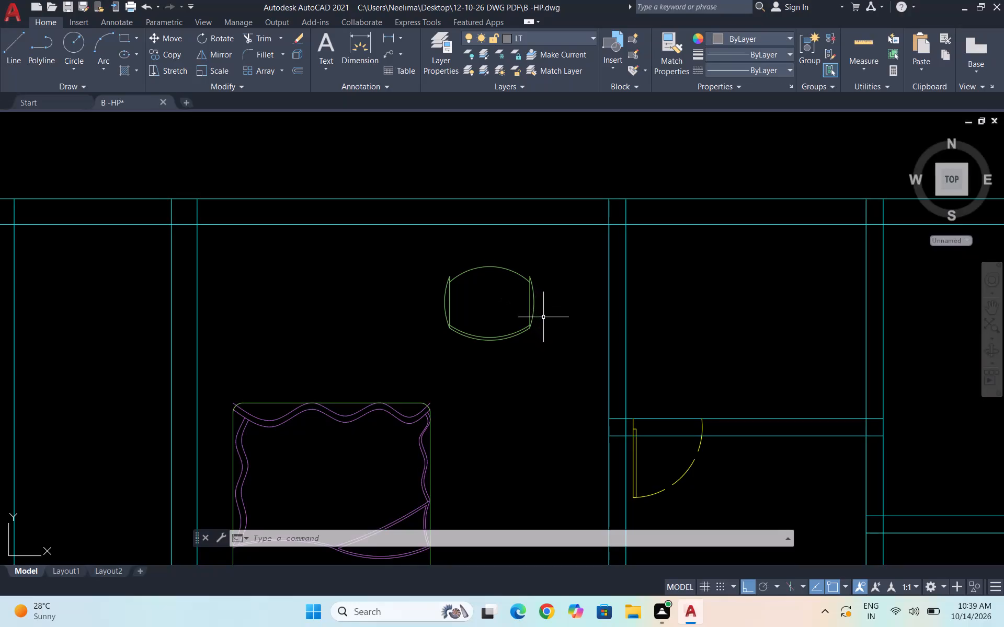
Rotate the whole curved chair 180° so that its double-arc back faces the top wall.
{"action": "key", "text": "Escape"}
{"action": "left_click", "coordinate": [569, 380]}
{"action": "left_click", "coordinate": [410, 247]}
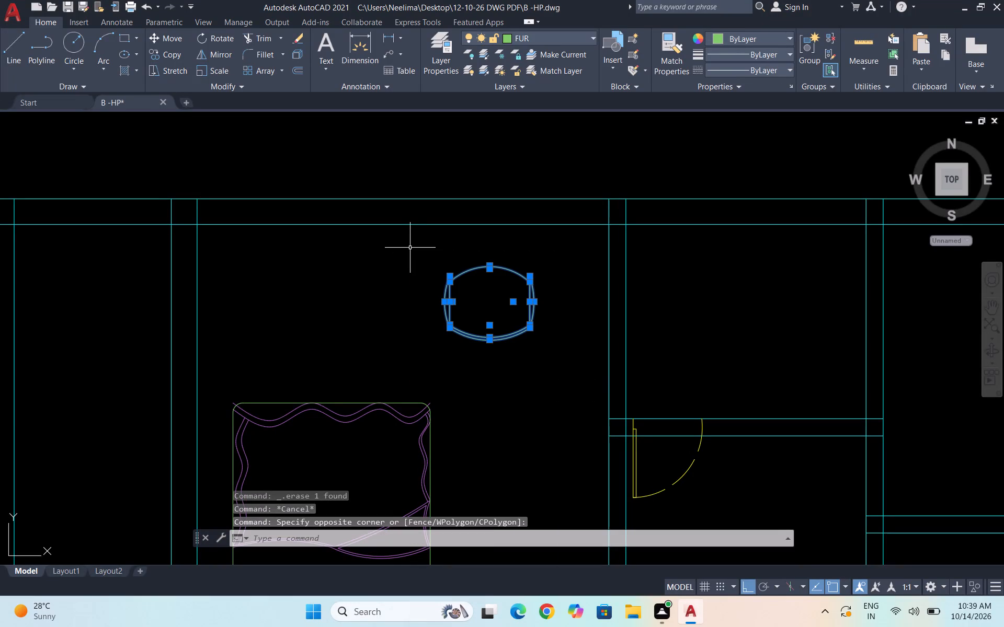
{"action": "type", "text": "RO"}
{"action": "key", "text": "Return"}
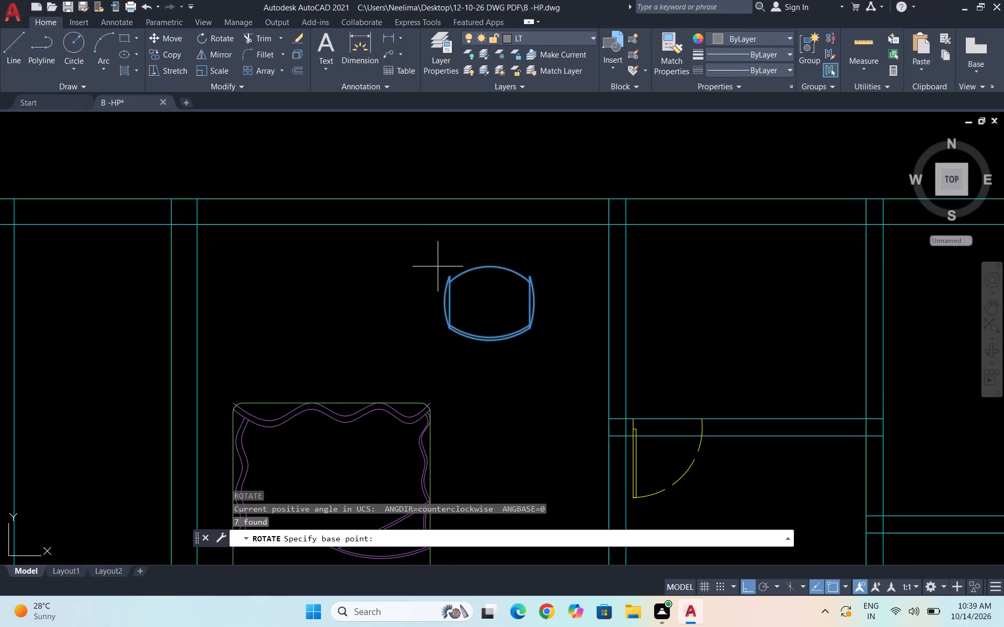
{"action": "left_click", "coordinate": [511, 304]}
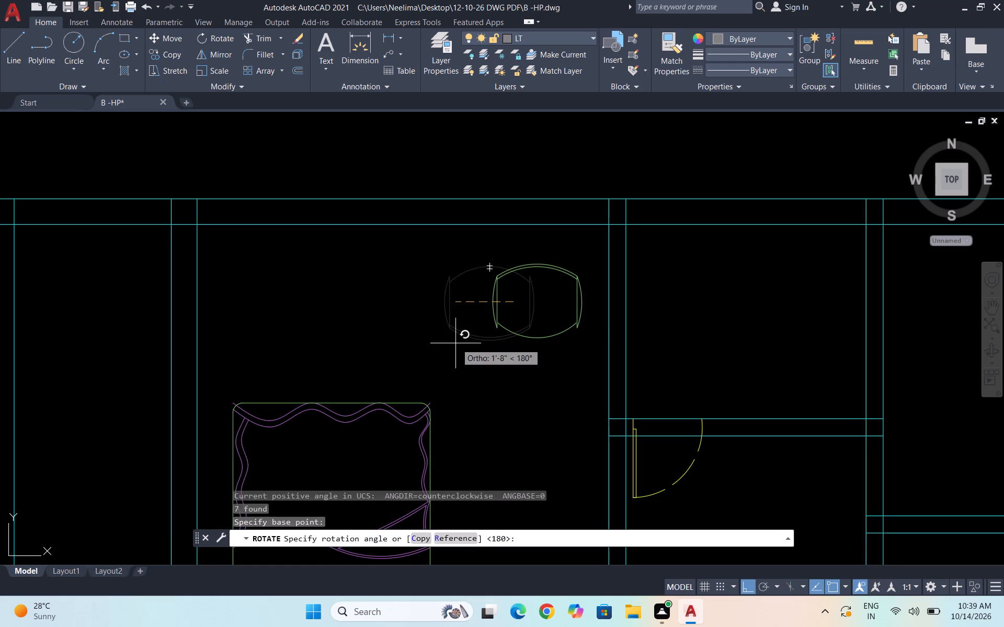
{"action": "left_click", "coordinate": [452, 343]}
Move the chair diagonally up and to the left with Ortho off, placing its back just below the bedroom's top wall.
{"action": "scroll", "coordinate": [543, 260], "scroll_direction": "down", "scroll_amount": 3}
{"action": "scroll", "coordinate": [556, 257], "scroll_direction": "up", "scroll_amount": 2}
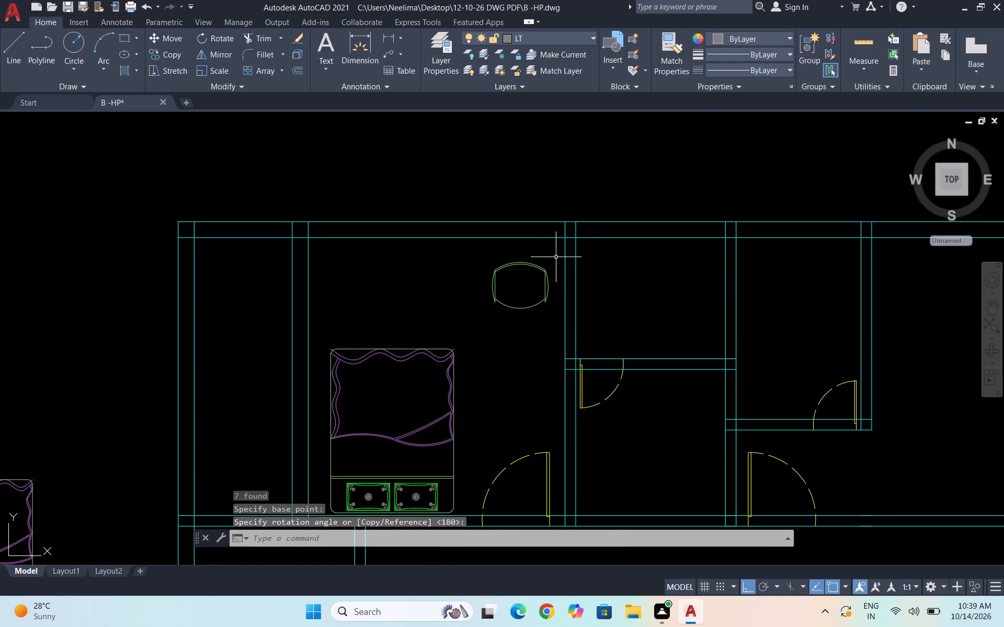
{"action": "left_click", "coordinate": [559, 325]}
{"action": "left_click", "coordinate": [466, 261]}
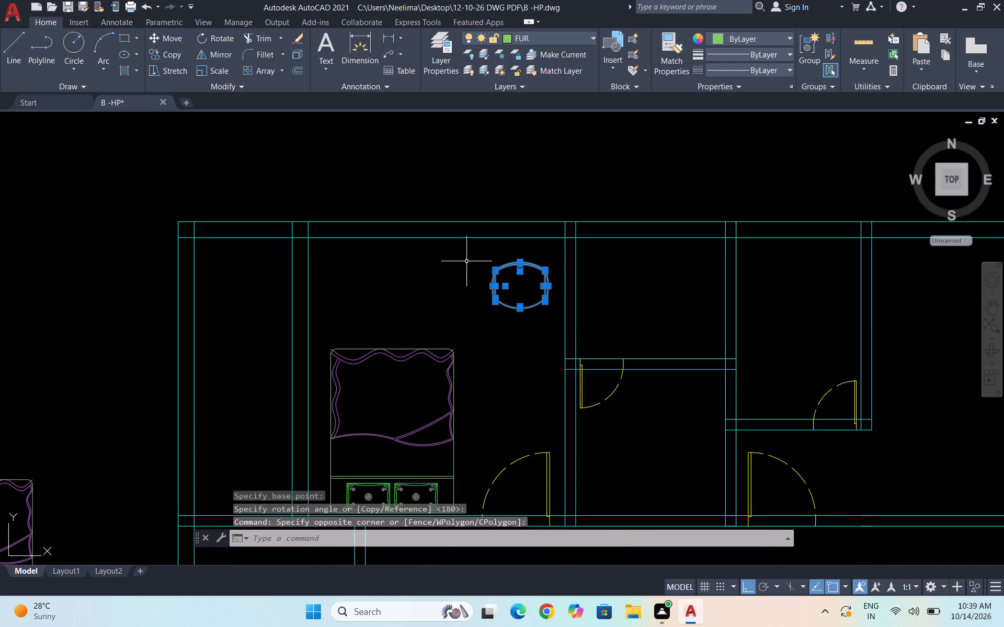
{"action": "key", "text": "m"}
{"action": "key", "text": "Return"}
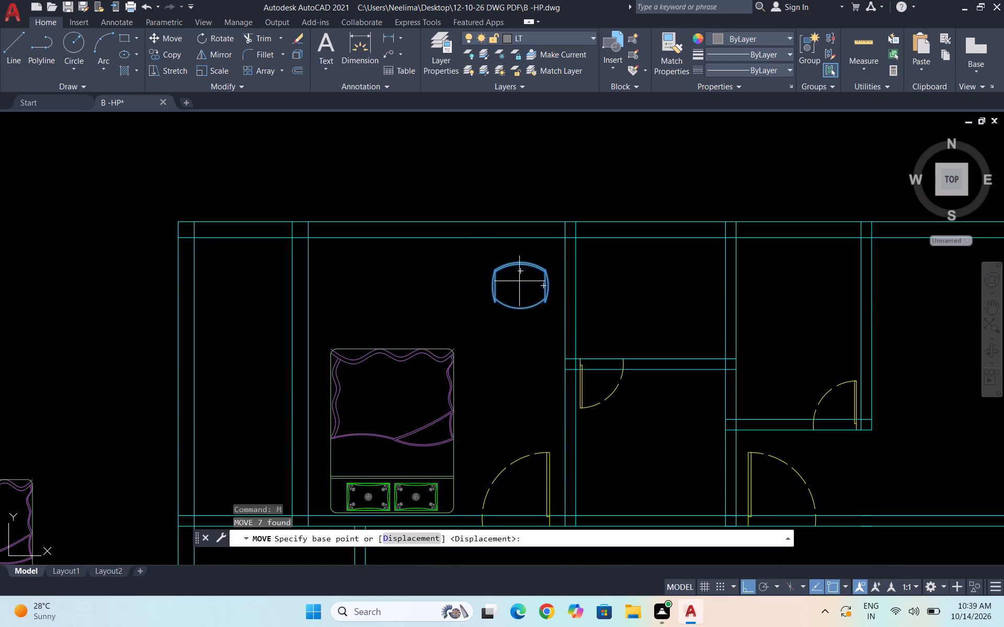
{"action": "left_click", "coordinate": [520, 275]}
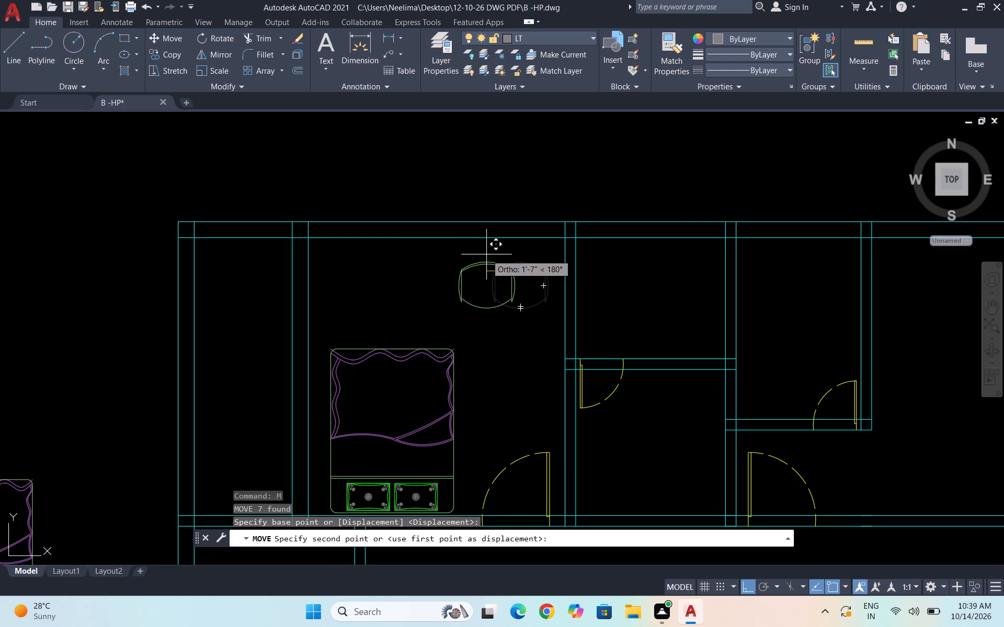
{"action": "key", "text": "F8"}
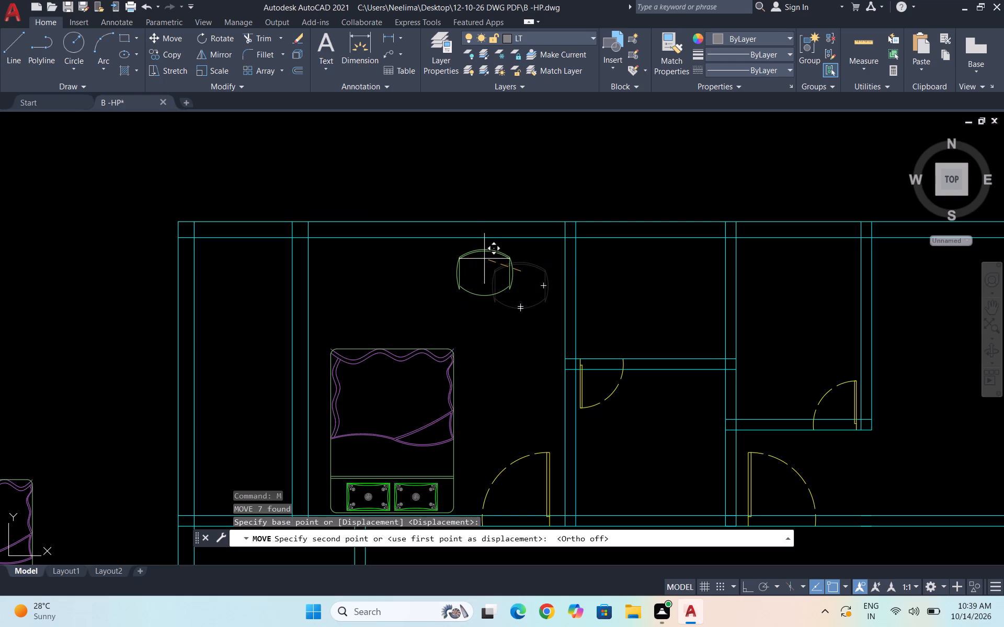
{"action": "left_click", "coordinate": [483, 253]}
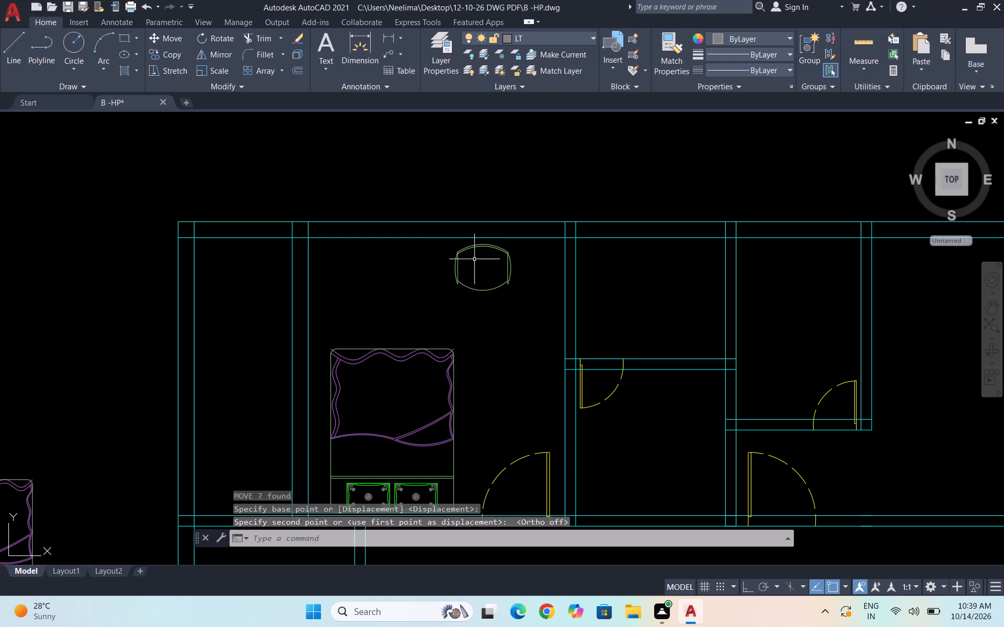
Draw a narrow wardrobe rectangle along the right wall of the small room beside the bedroom, spanning from its lower wall to its top wall.
{"action": "scroll", "coordinate": [468, 272], "scroll_direction": "down", "scroll_amount": 2}
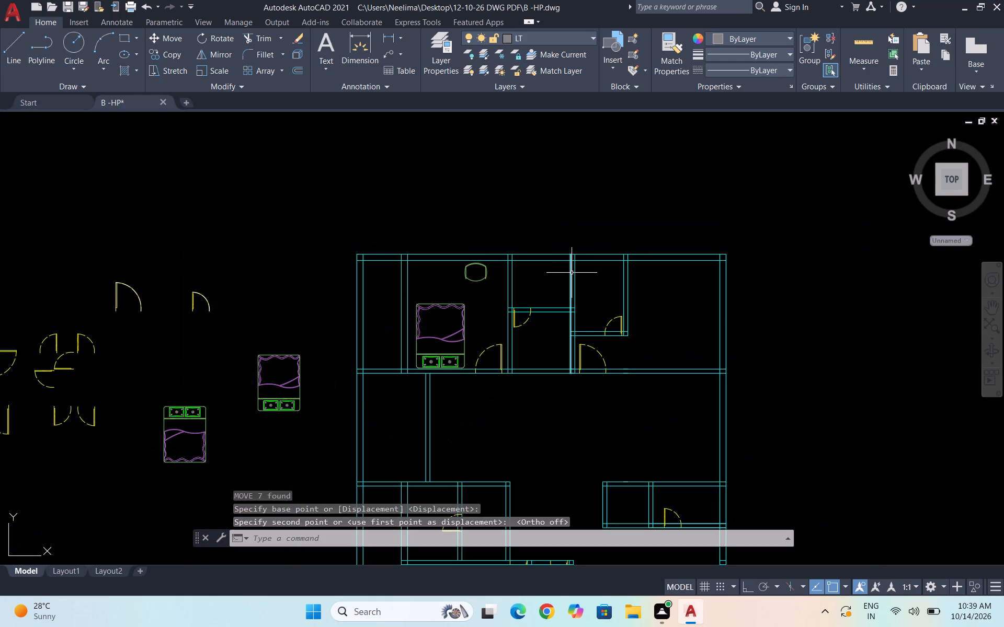
{"action": "scroll", "coordinate": [560, 288], "scroll_direction": "up", "scroll_amount": 1}
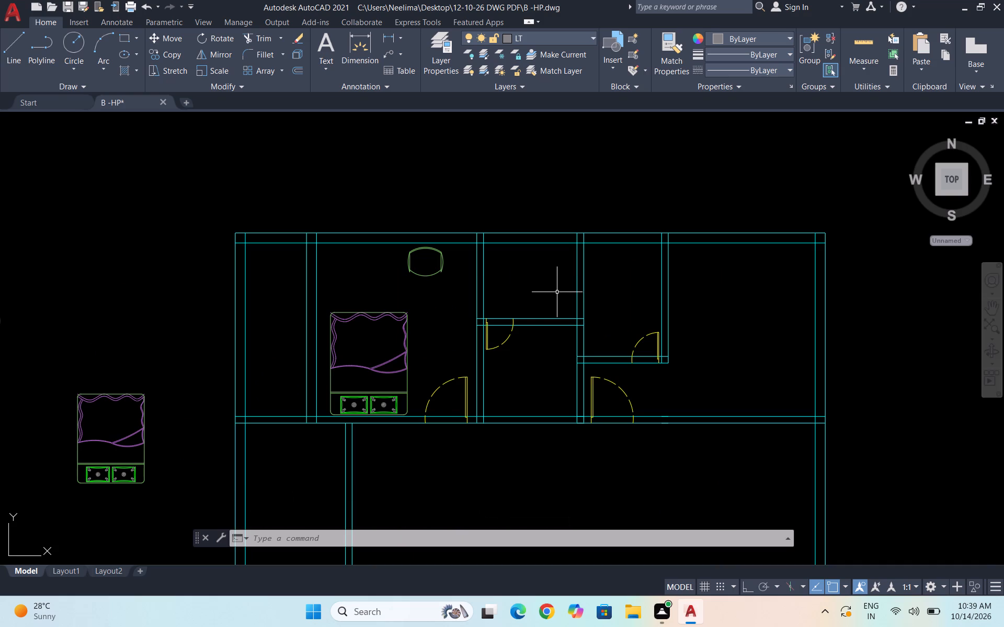
{"action": "scroll", "coordinate": [553, 296], "scroll_direction": "up", "scroll_amount": 1}
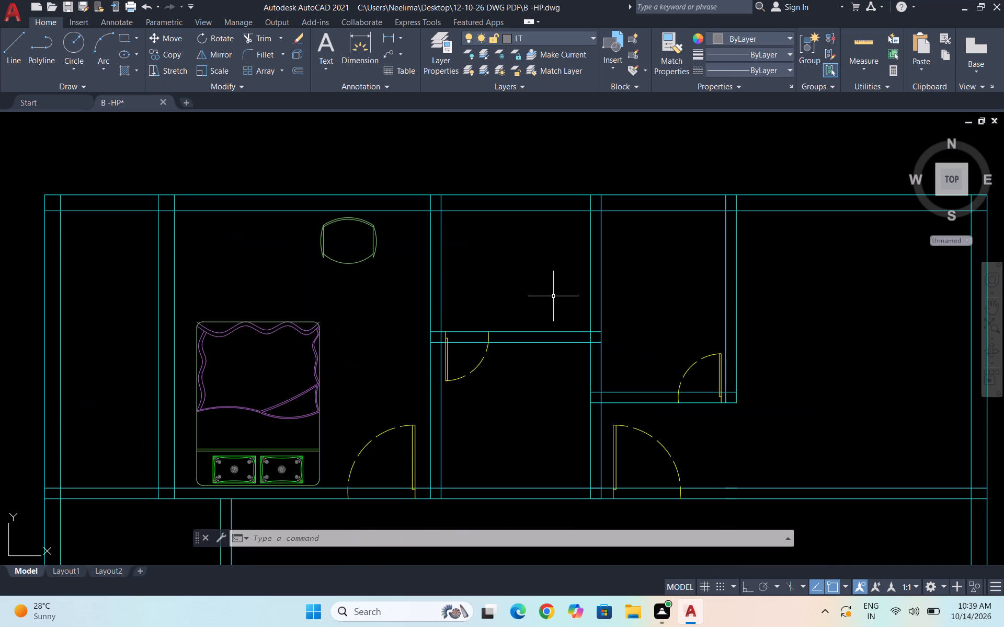
{"action": "type", "text": "REC"}
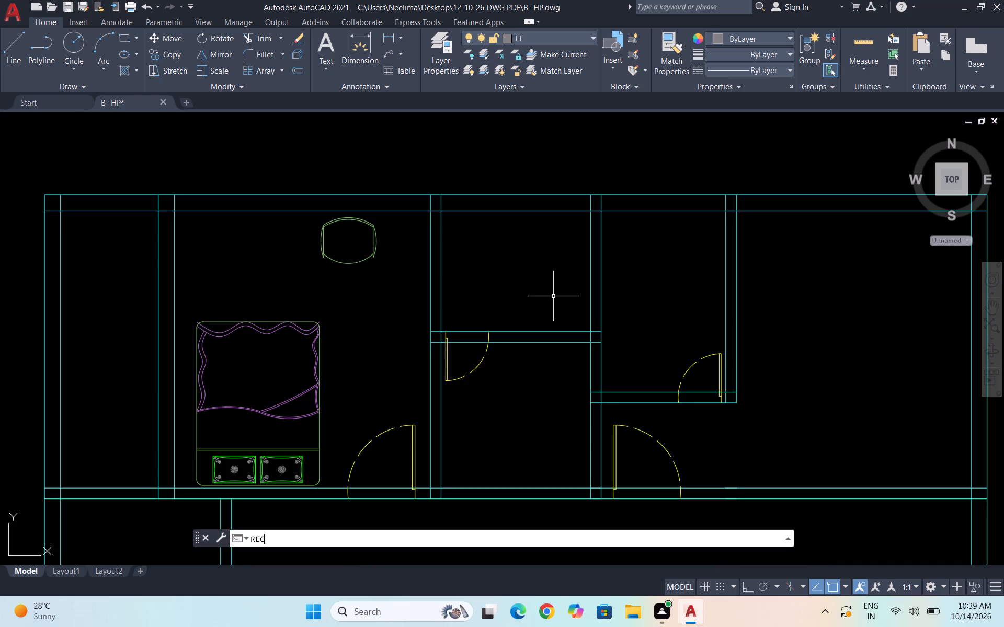
{"action": "key", "text": "Return"}
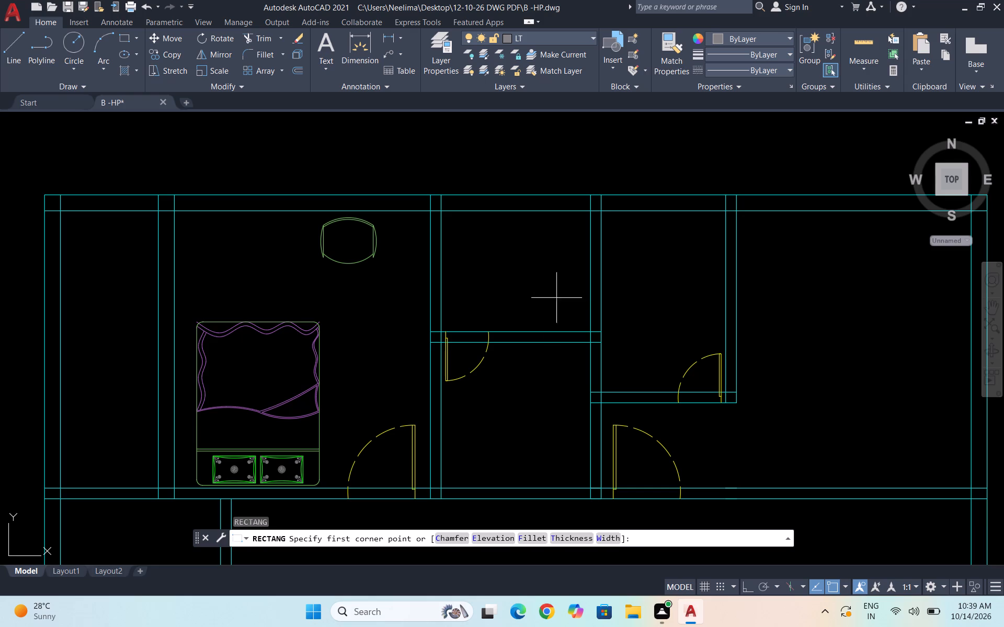
{"action": "left_click", "coordinate": [590, 328]}
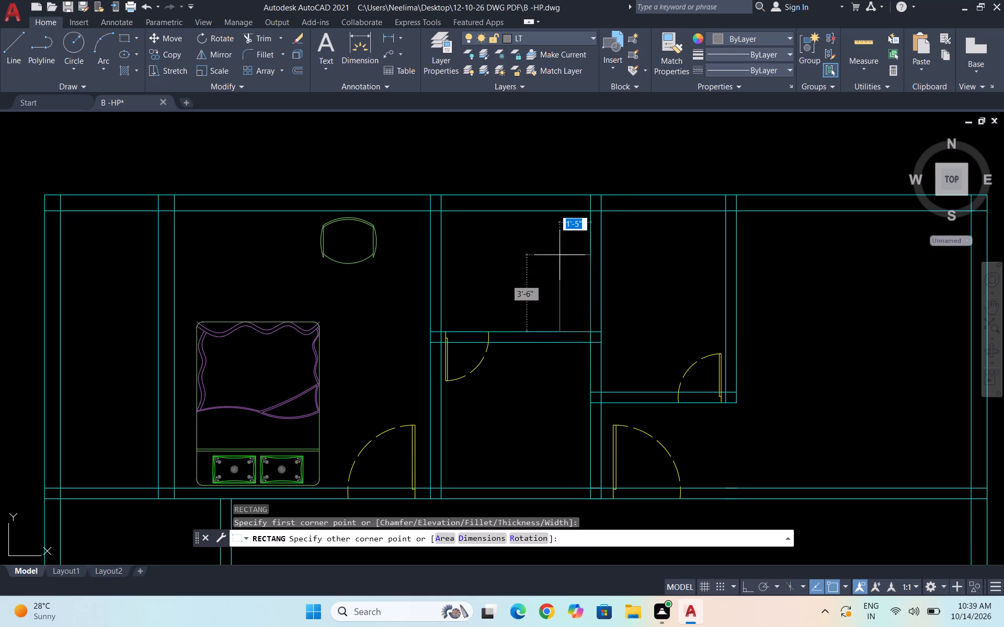
{"action": "left_click", "coordinate": [555, 211]}
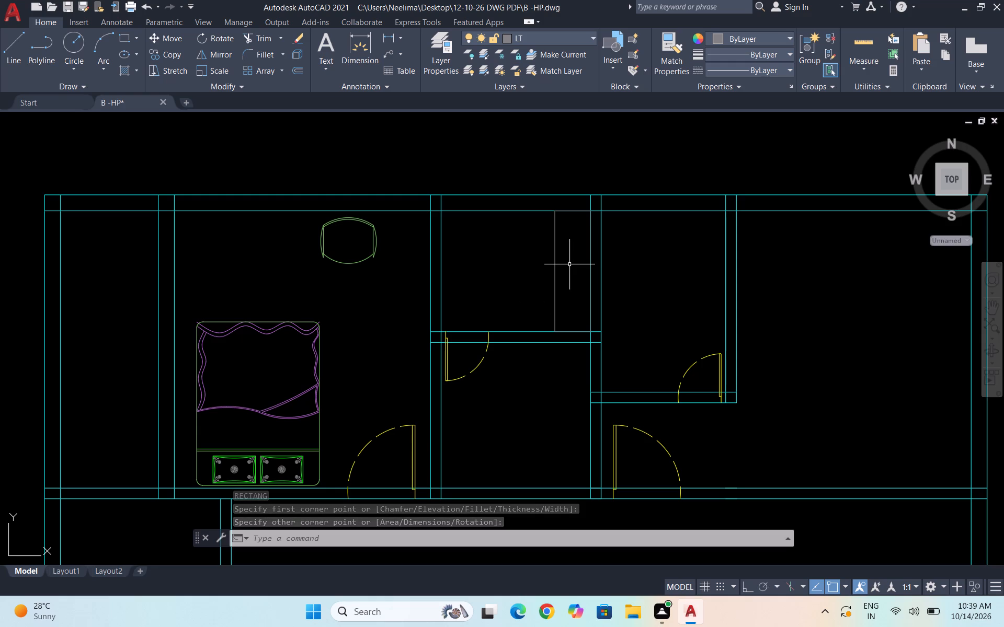
Draw a vertical centre line through the wardrobe rectangle, from the midpoint of its bottom edge to the midpoint of its top edge.
{"action": "key", "text": "l"}
{"action": "key", "text": "Return"}
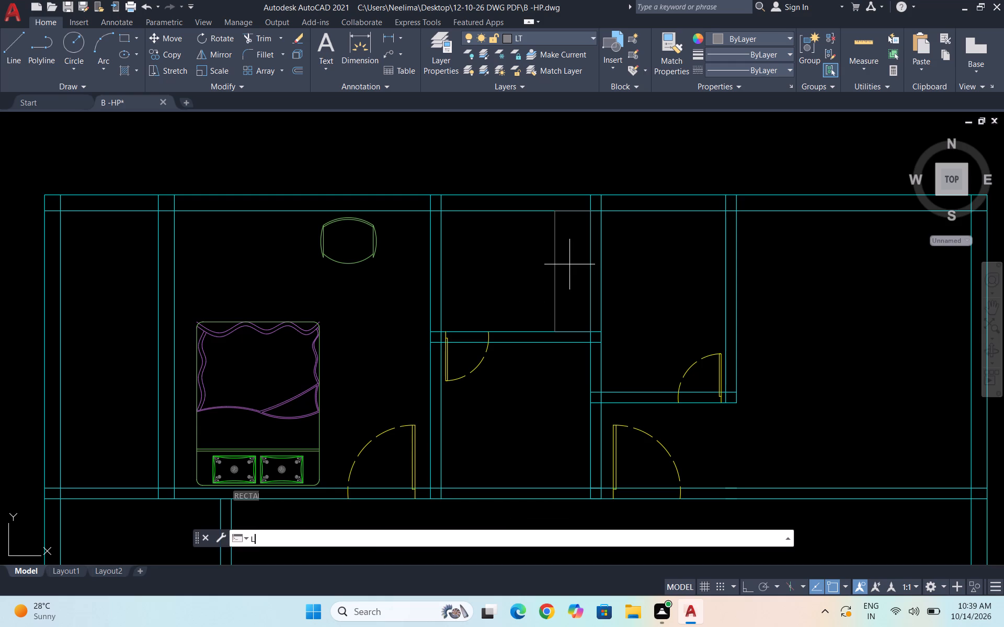
{"action": "left_click", "coordinate": [575, 331]}
{"action": "left_click", "coordinate": [574, 214]}
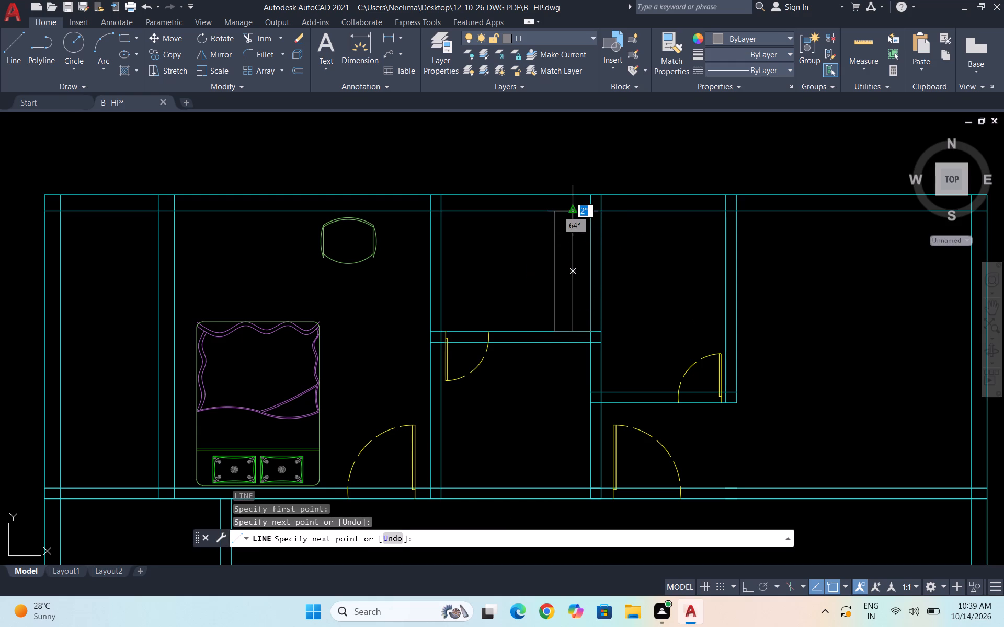
{"action": "key", "text": "Escape"}
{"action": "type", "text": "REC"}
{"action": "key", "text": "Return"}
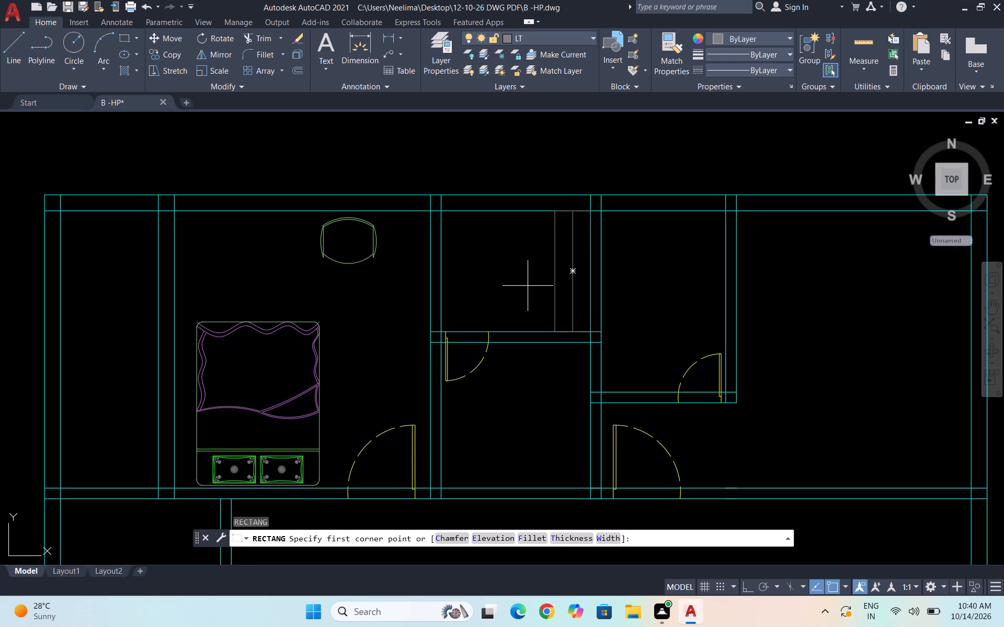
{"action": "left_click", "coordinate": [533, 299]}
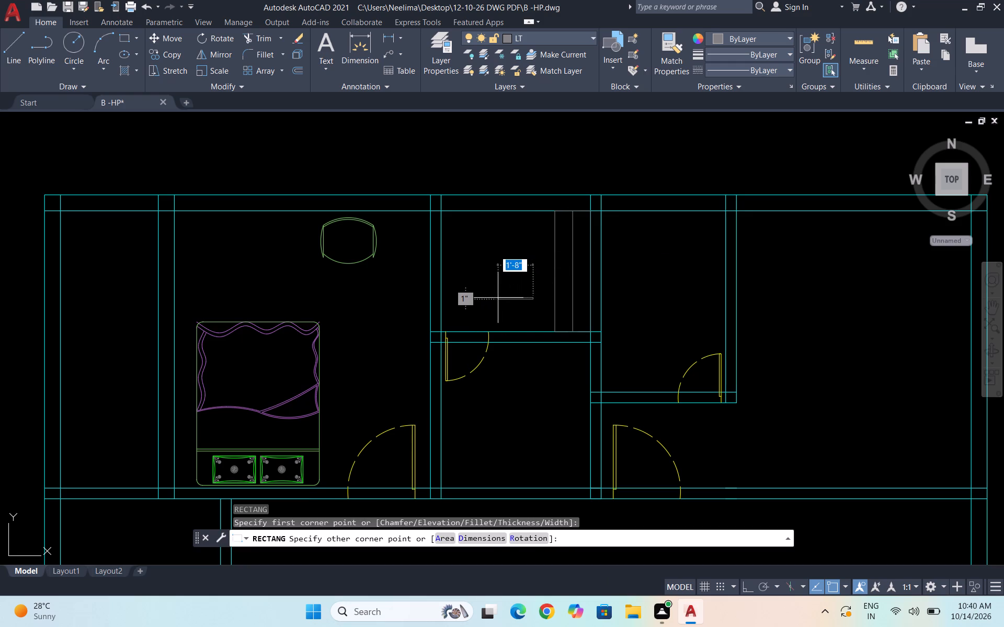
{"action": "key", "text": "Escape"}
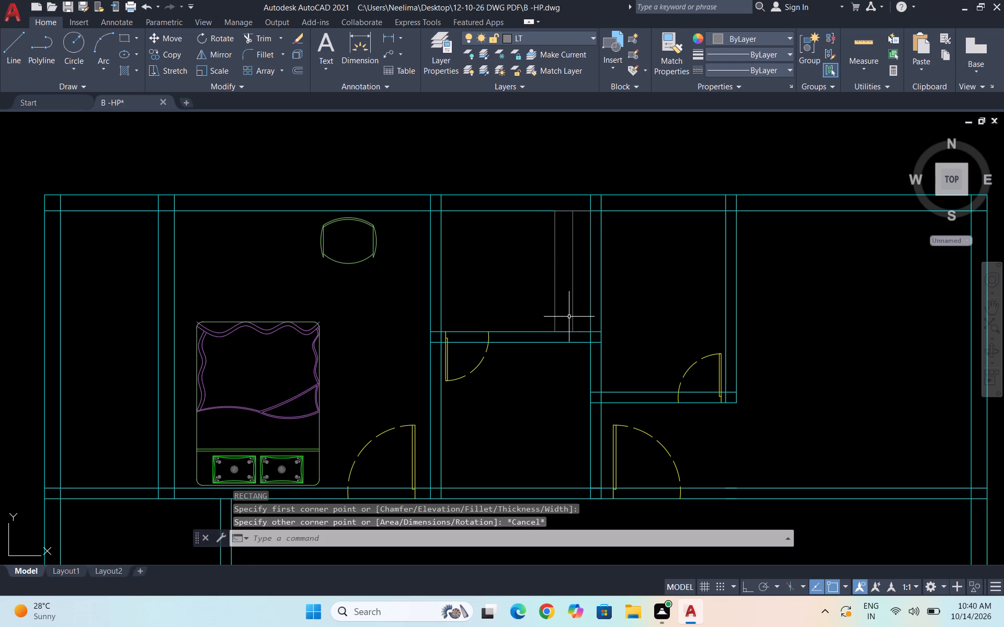
Draw a thin horizontal hanger rectangle about 1'-3" by 1" across the wardrobe's centre line, just above its bottom edge.
{"action": "scroll", "coordinate": [569, 316], "scroll_direction": "up", "scroll_amount": 3}
{"action": "type", "text": "REC"}
{"action": "key", "text": "Return"}
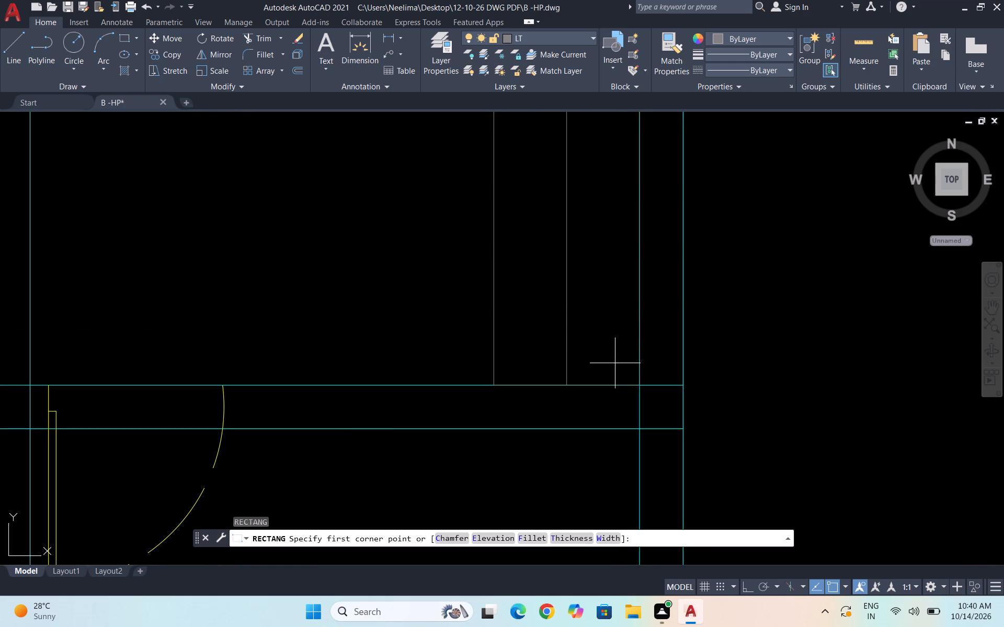
{"action": "left_click", "coordinate": [621, 371]}
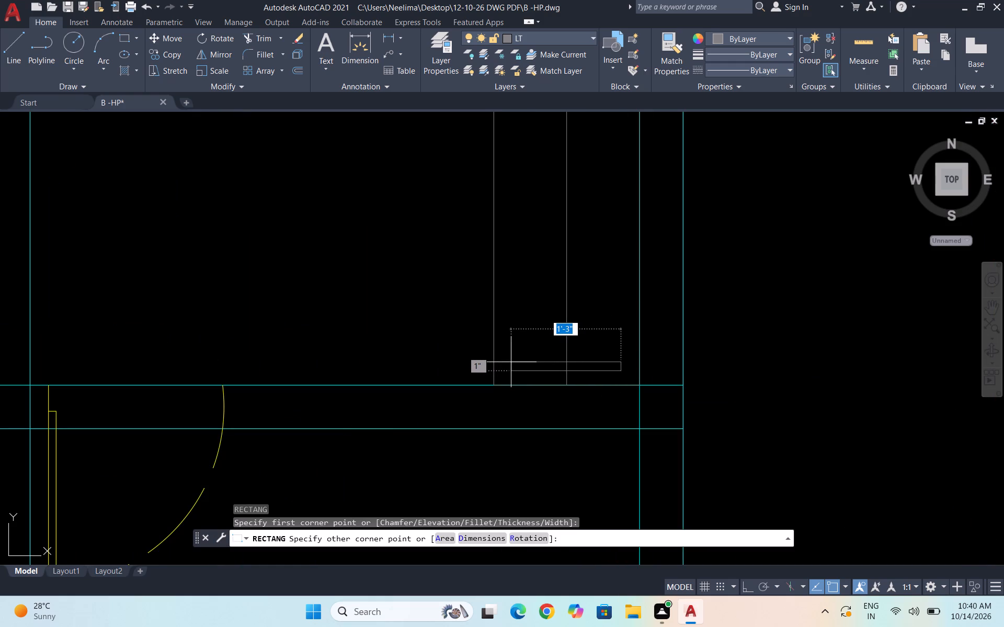
{"action": "left_click", "coordinate": [508, 366]}
Copy the thin hanger rectangle from its centre to the open floor left of the wardrobe.
{"action": "scroll", "coordinate": [586, 334], "scroll_direction": "down", "scroll_amount": 2}
{"action": "scroll", "coordinate": [579, 352], "scroll_direction": "up", "scroll_amount": 2}
{"action": "left_click", "coordinate": [564, 352]}
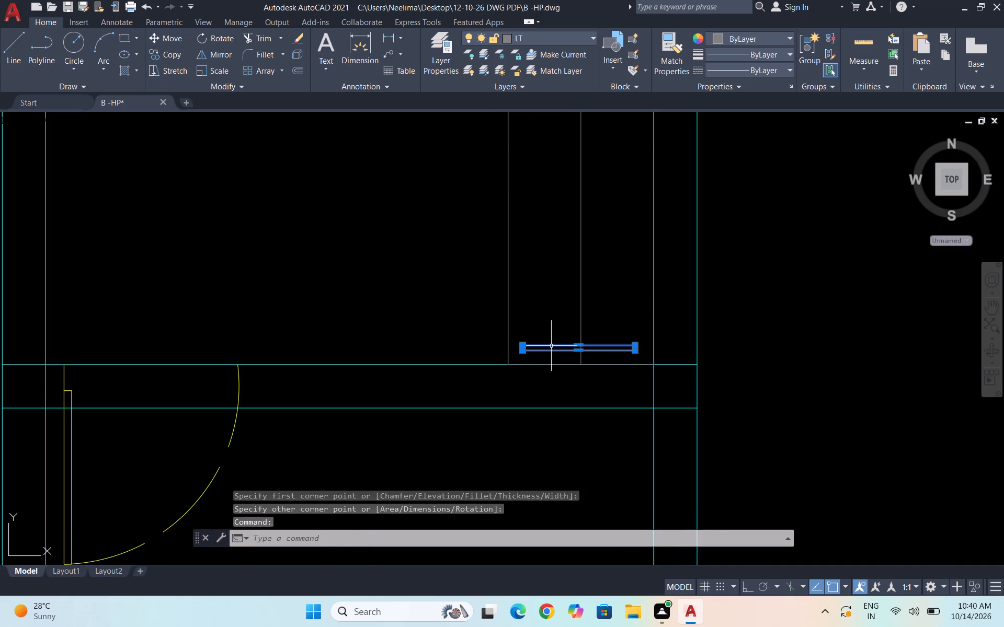
{"action": "type", "text": "CO"}
{"action": "key", "text": "Return"}
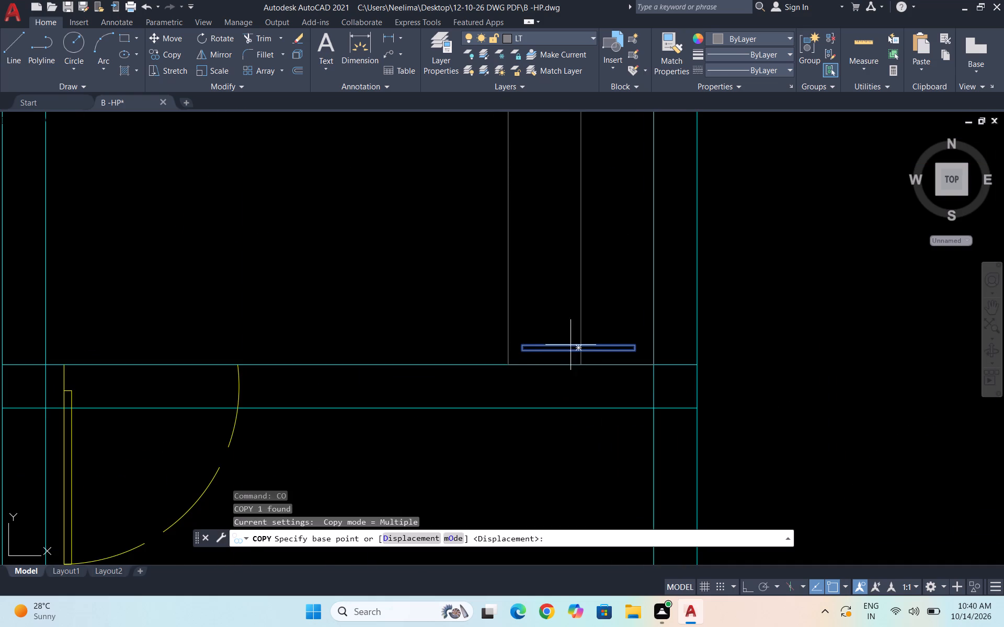
{"action": "left_click", "coordinate": [576, 351]}
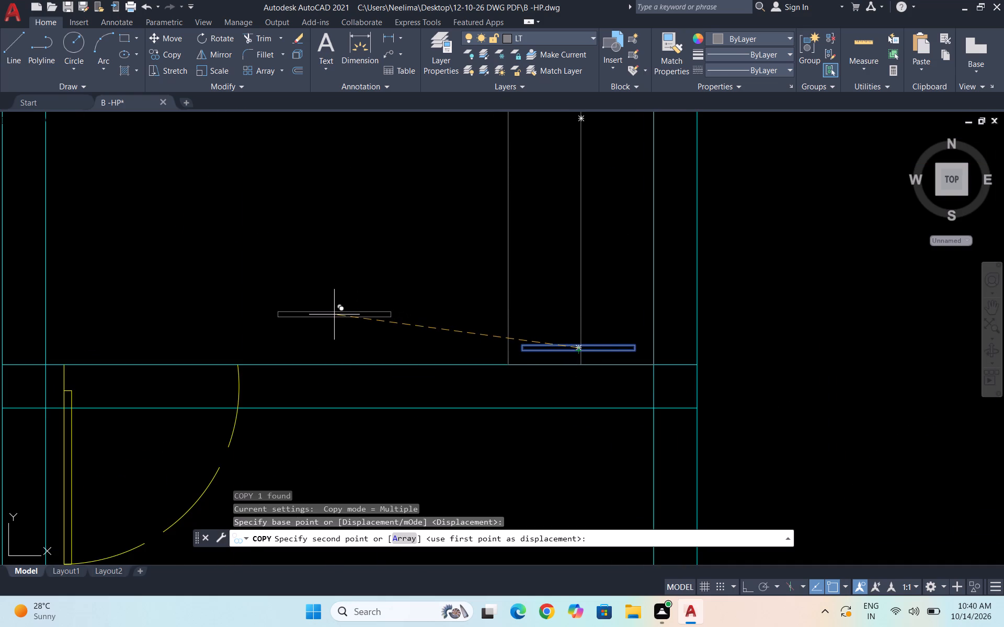
{"action": "left_click", "coordinate": [334, 315]}
{"action": "key", "text": "Escape"}
Rotate the copied hanger rectangle about its upper-left corner to the opposite side, leaving it tilted slightly down towards the right.
{"action": "scroll", "coordinate": [480, 311], "scroll_direction": "down", "scroll_amount": 3}
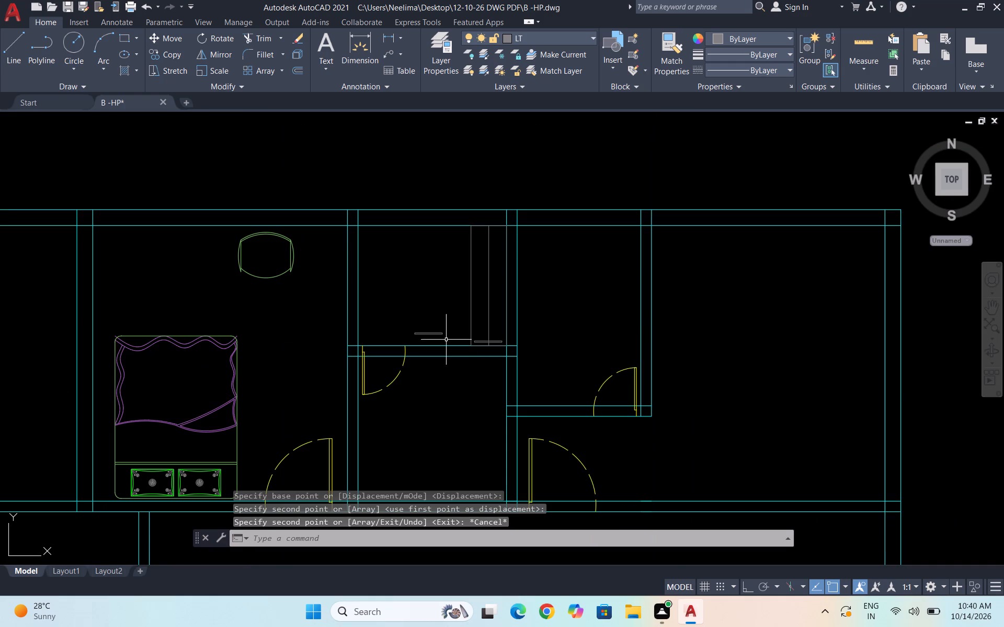
{"action": "scroll", "coordinate": [431, 336], "scroll_direction": "up", "scroll_amount": 3}
{"action": "left_click", "coordinate": [476, 330]}
{"action": "left_click", "coordinate": [316, 287]}
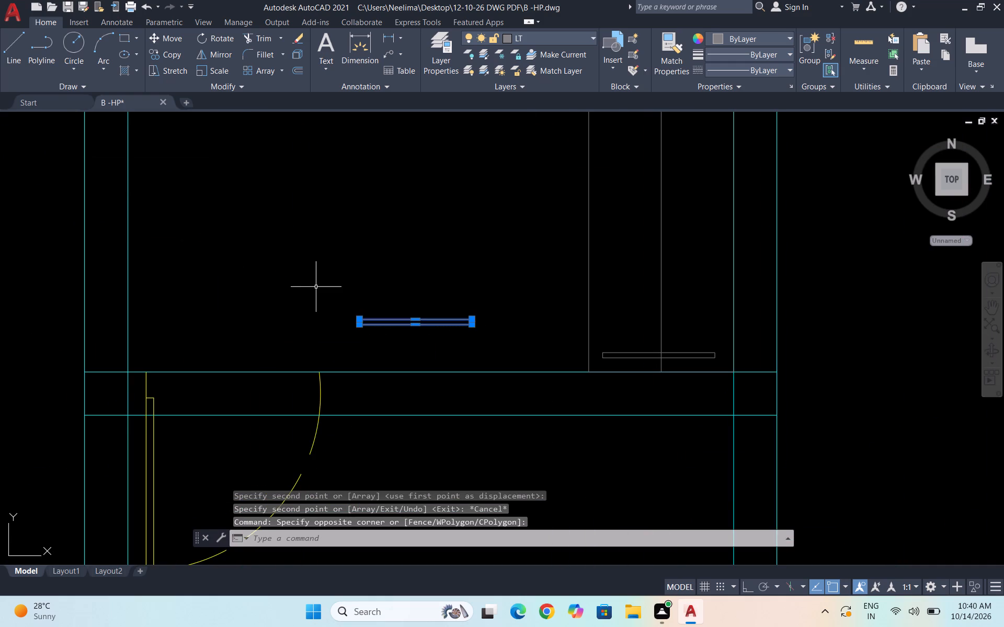
{"action": "type", "text": "RO"}
{"action": "key", "text": "Return"}
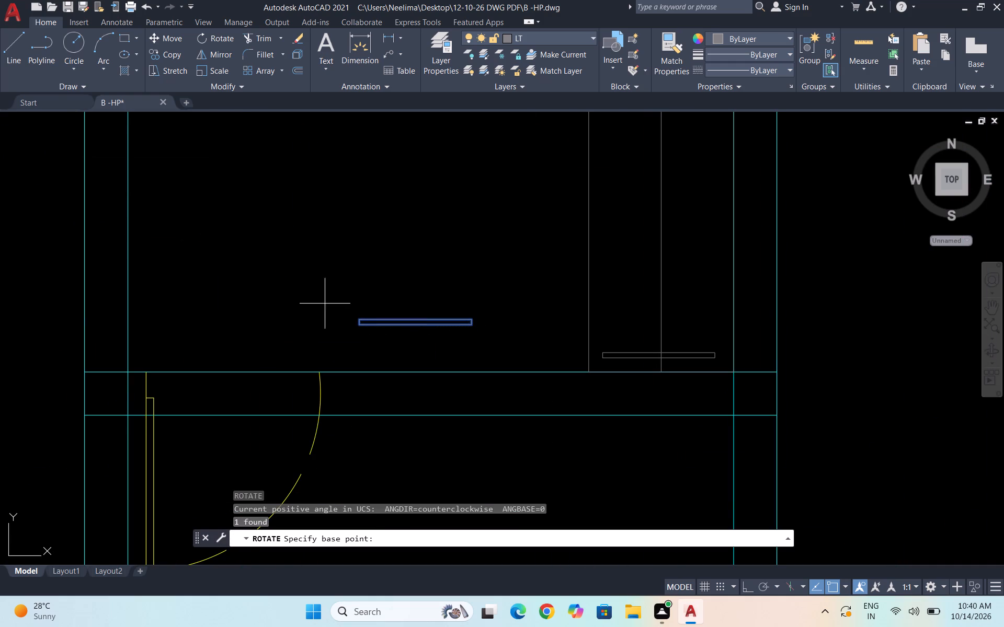
{"action": "left_click", "coordinate": [358, 317]}
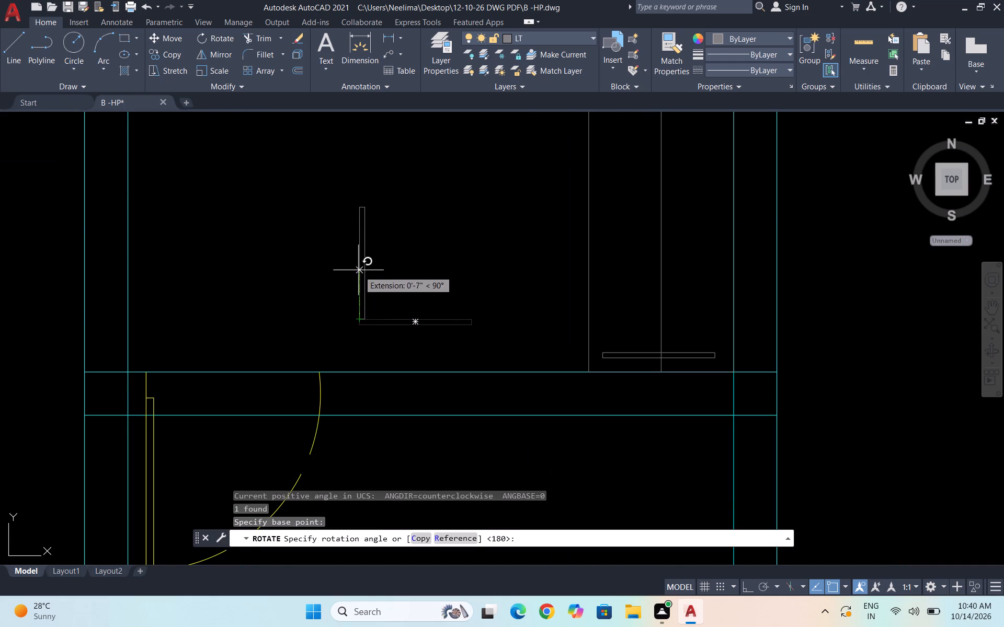
{"action": "left_click", "coordinate": [223, 306]}
Place a copy of the tilted hanger rectangle a short distance above it.
{"action": "left_click", "coordinate": [390, 332]}
{"action": "left_click", "coordinate": [230, 288]}
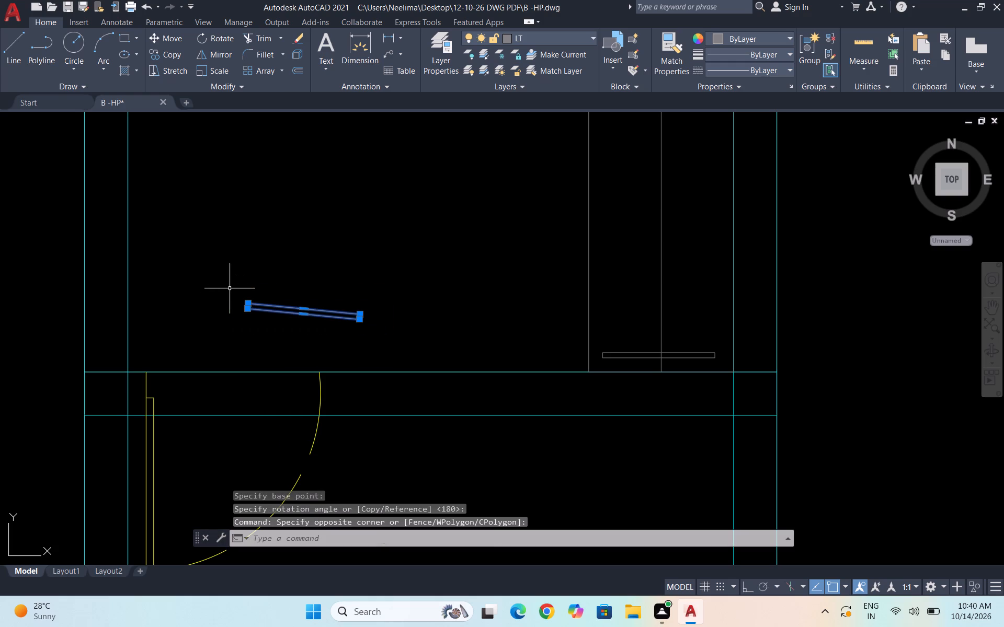
{"action": "type", "text": "CO"}
{"action": "key", "text": "Return"}
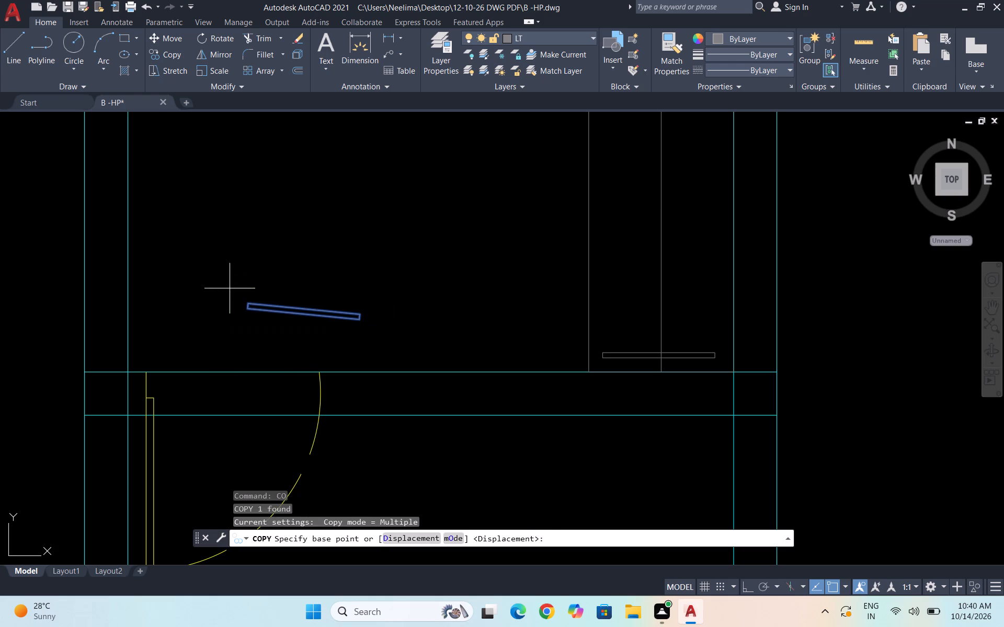
{"action": "left_click", "coordinate": [357, 317]}
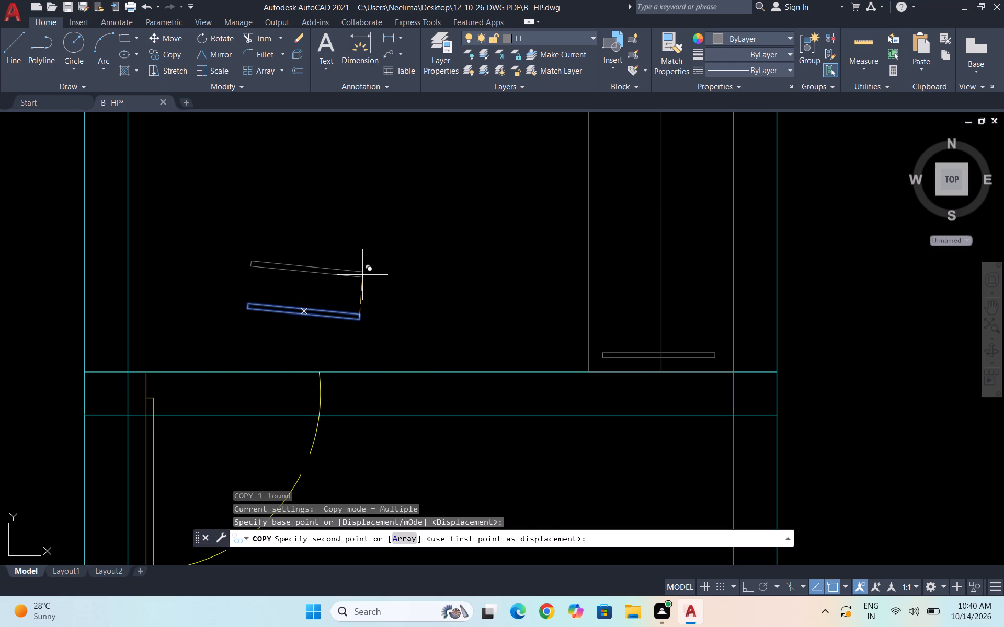
{"action": "left_click", "coordinate": [362, 275]}
{"action": "key", "text": "grave"}
{"action": "key", "text": "Escape"}
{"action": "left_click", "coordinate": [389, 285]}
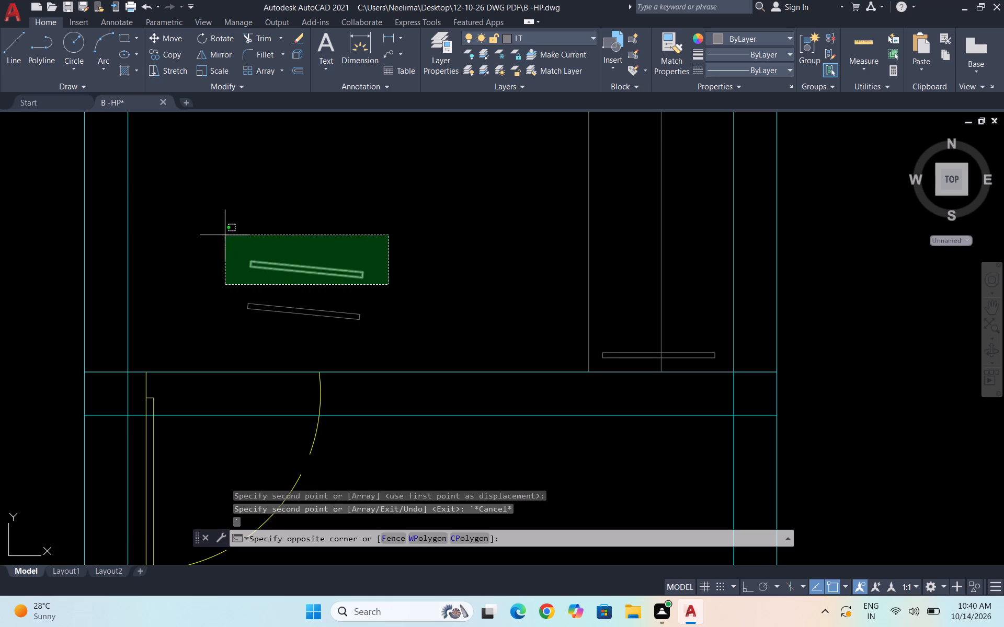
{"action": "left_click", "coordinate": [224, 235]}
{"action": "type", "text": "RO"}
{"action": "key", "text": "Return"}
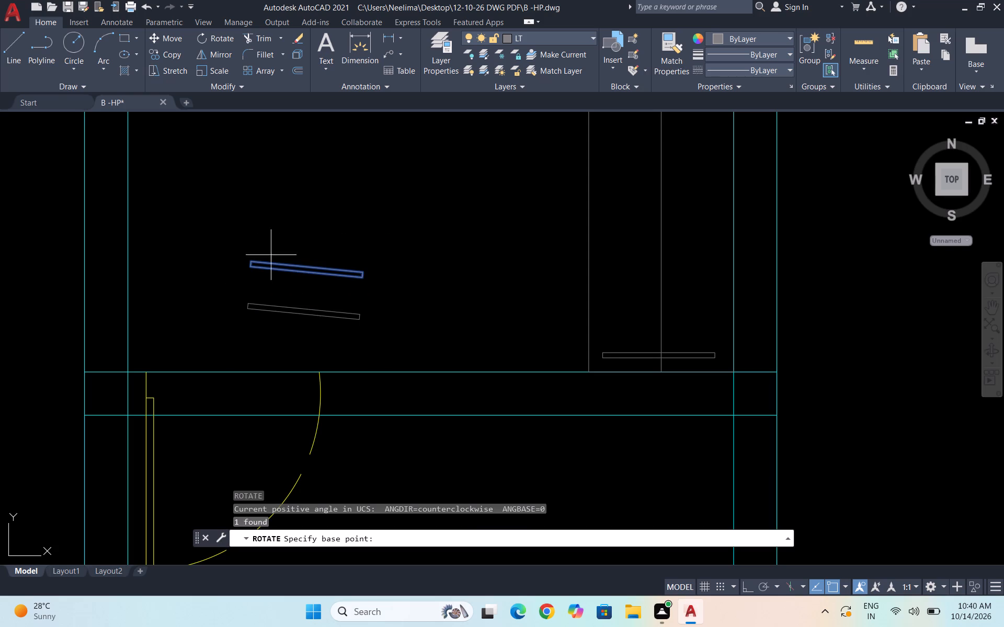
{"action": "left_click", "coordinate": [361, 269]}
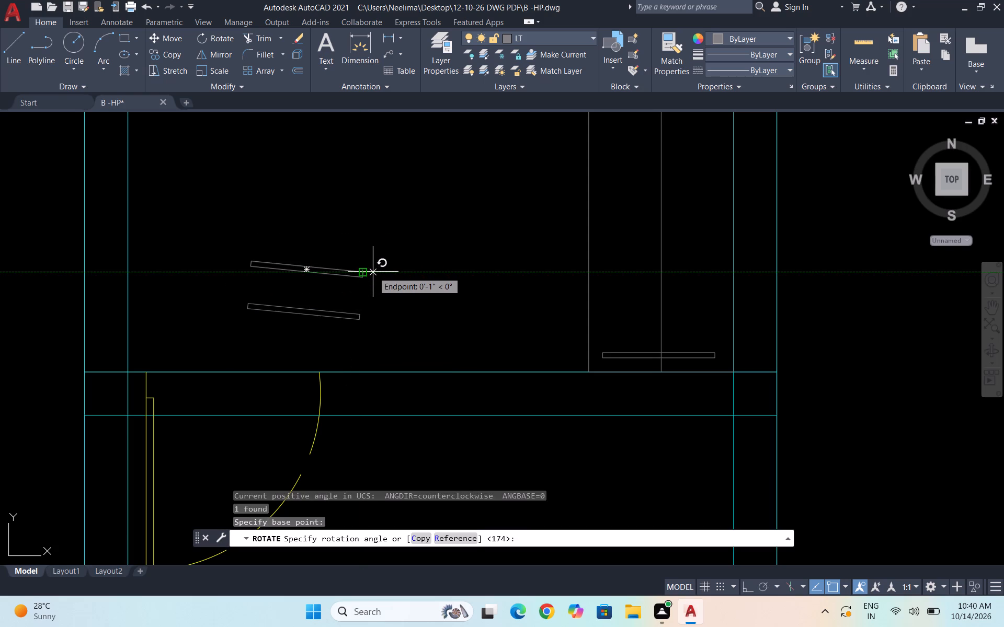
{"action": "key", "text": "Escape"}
Rotate the upper loose hanger rectangle about its lower-left corner by about 23 degrees, so it slopes up towards the right.
{"action": "scroll", "coordinate": [307, 271], "scroll_direction": "up", "scroll_amount": 2}
{"action": "left_click", "coordinate": [451, 322]}
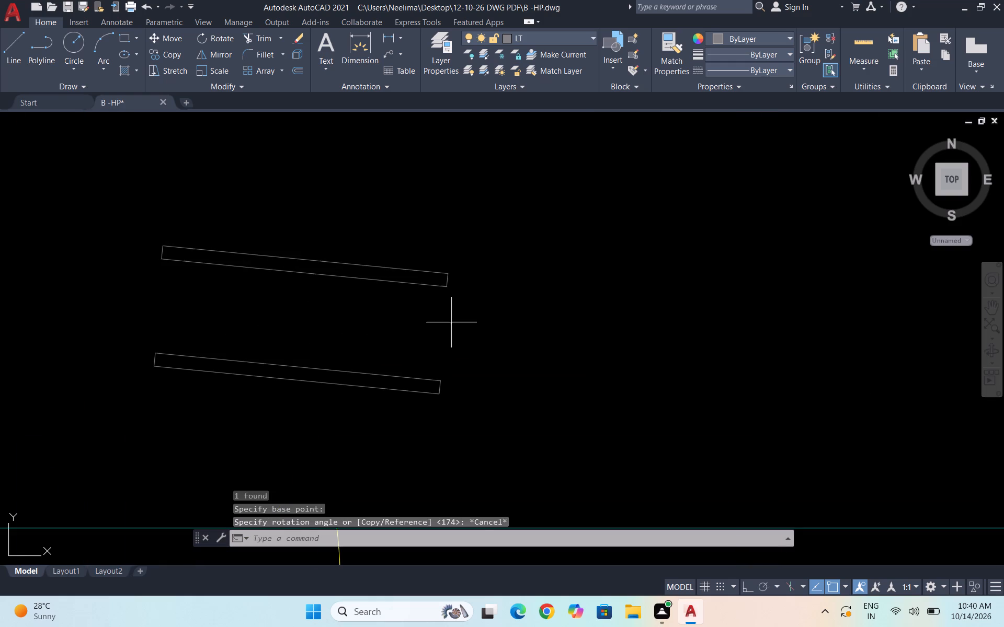
{"action": "left_click", "coordinate": [87, 173]}
{"action": "type", "text": "RO"}
{"action": "key", "text": "Return"}
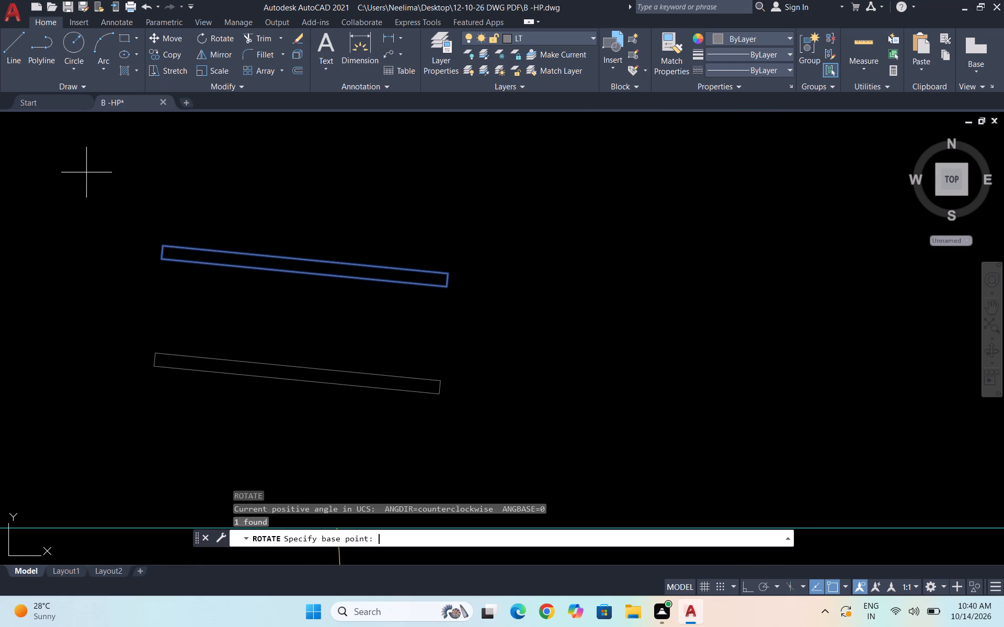
{"action": "left_click", "coordinate": [159, 261]}
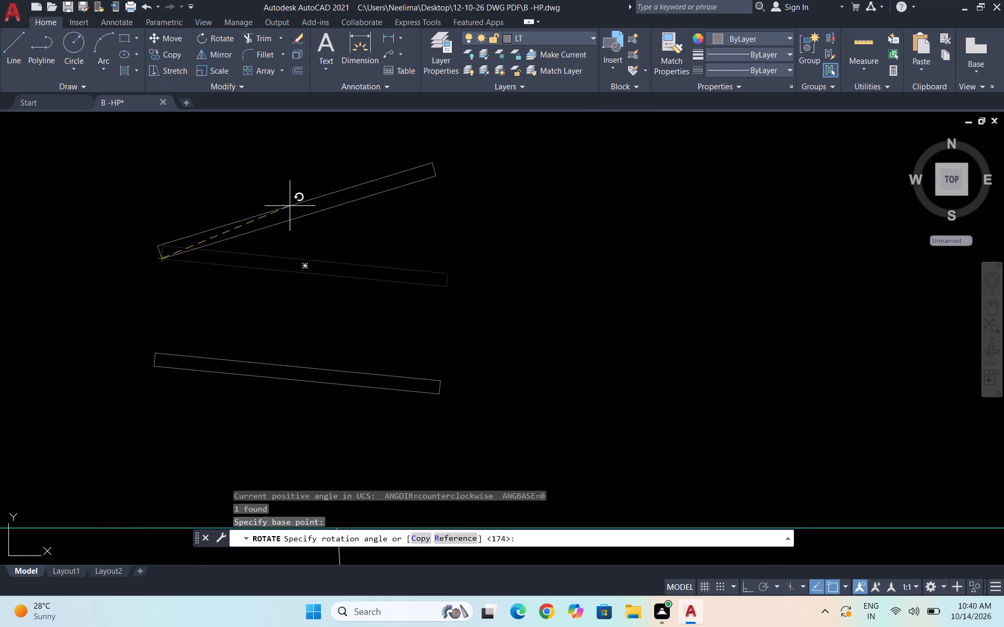
{"action": "left_click", "coordinate": [290, 205]}
{"action": "key", "text": "Escape"}
Move the lower loose hanger rectangle up, placing its left end just below the upper hanger's left end.
{"action": "left_click", "coordinate": [466, 436]}
{"action": "left_click", "coordinate": [68, 301]}
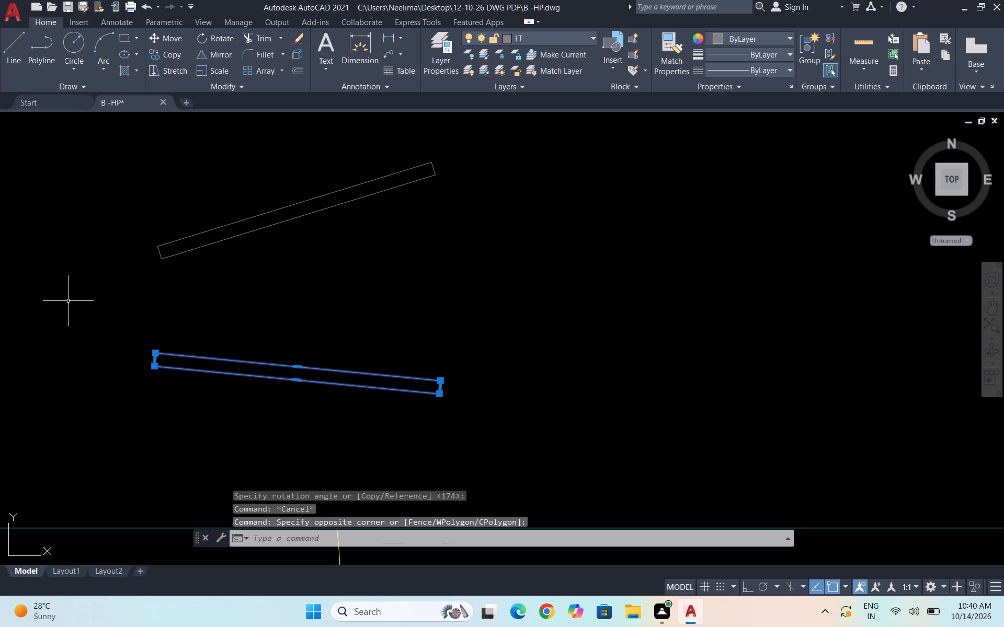
{"action": "key", "text": "m"}
{"action": "key", "text": "Return"}
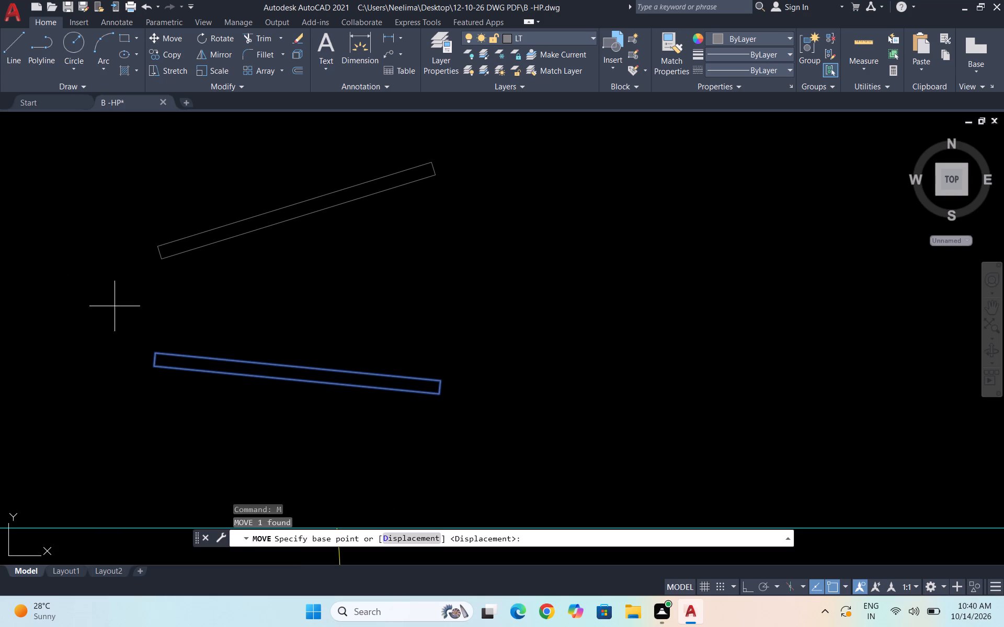
{"action": "left_click", "coordinate": [156, 351]}
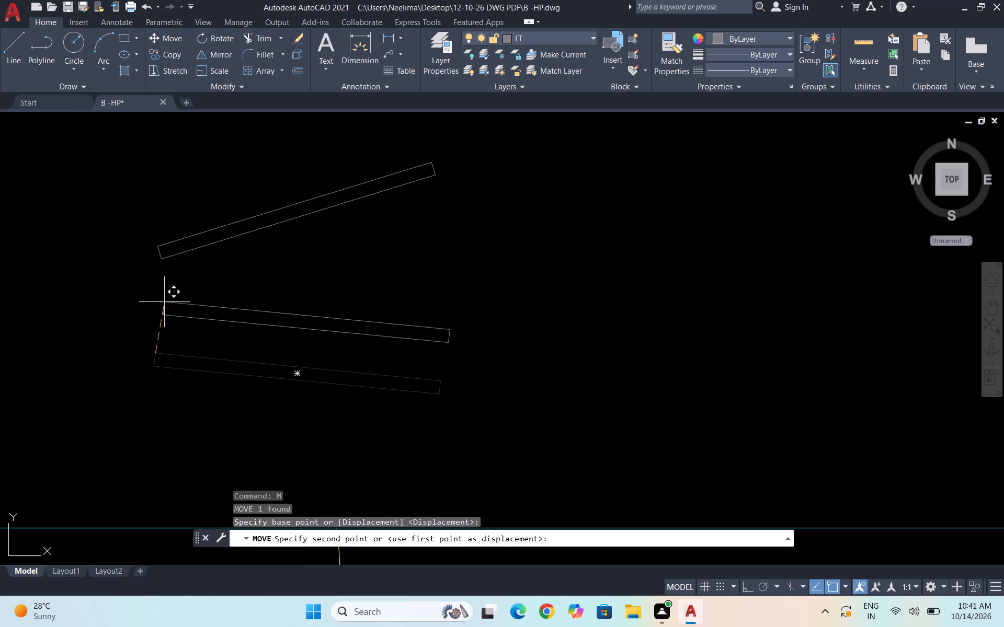
{"action": "left_click", "coordinate": [164, 290]}
{"action": "key", "text": "Escape"}
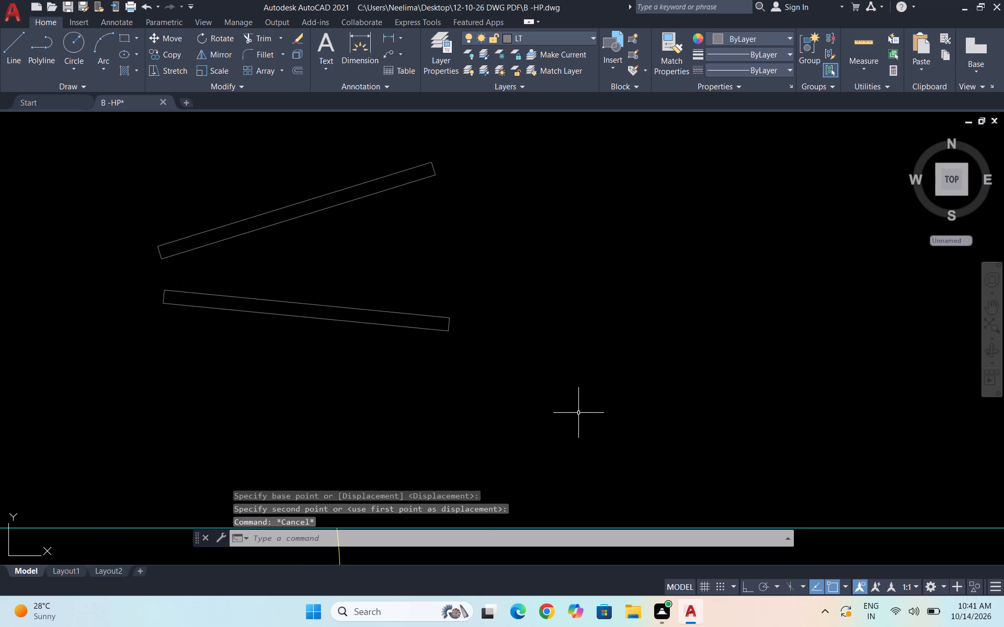
Rotate the lower loose hanger rectangle about its upper-left corner slightly clockwise, so it slopes down more steeply towards the right.
{"action": "left_click_drag", "start_coordinate": [578, 413], "coordinate": [553, 405]}
{"action": "left_click", "coordinate": [120, 269]}
{"action": "type", "text": "RO"}
{"action": "key", "text": "Return"}
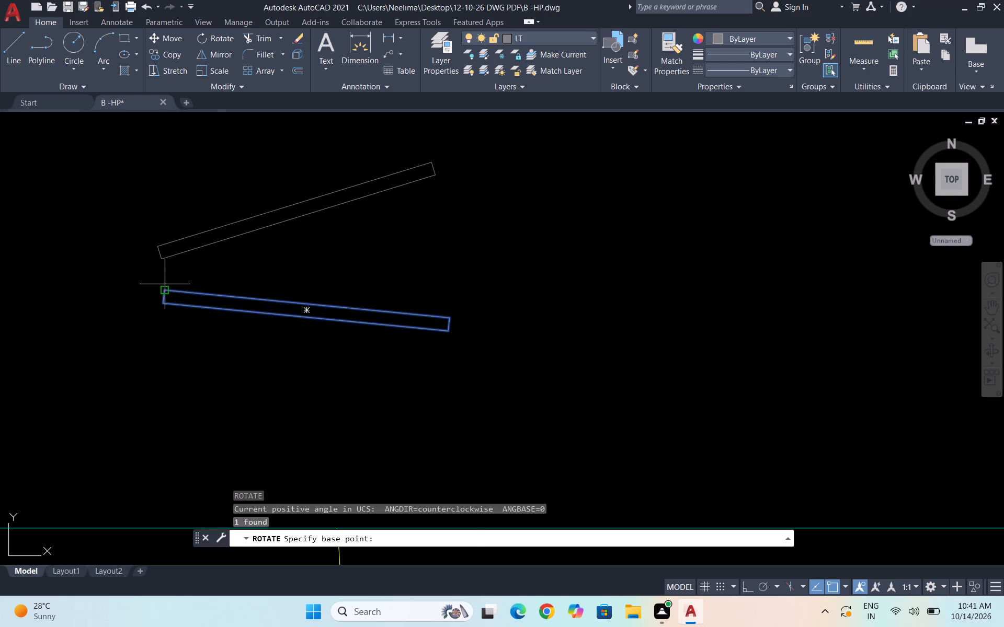
{"action": "left_click", "coordinate": [165, 285]}
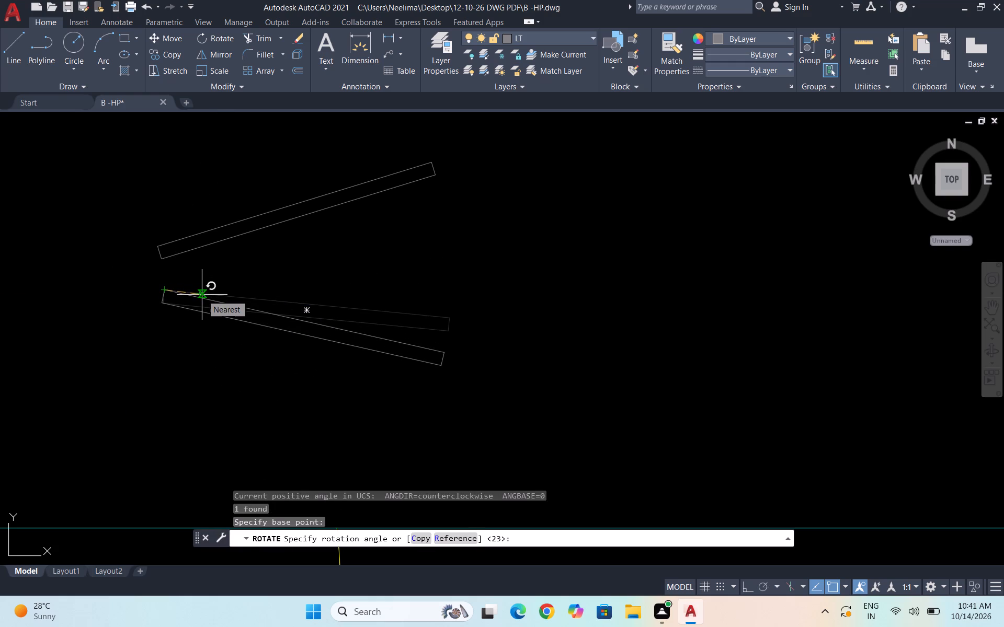
{"action": "left_click", "coordinate": [202, 295]}
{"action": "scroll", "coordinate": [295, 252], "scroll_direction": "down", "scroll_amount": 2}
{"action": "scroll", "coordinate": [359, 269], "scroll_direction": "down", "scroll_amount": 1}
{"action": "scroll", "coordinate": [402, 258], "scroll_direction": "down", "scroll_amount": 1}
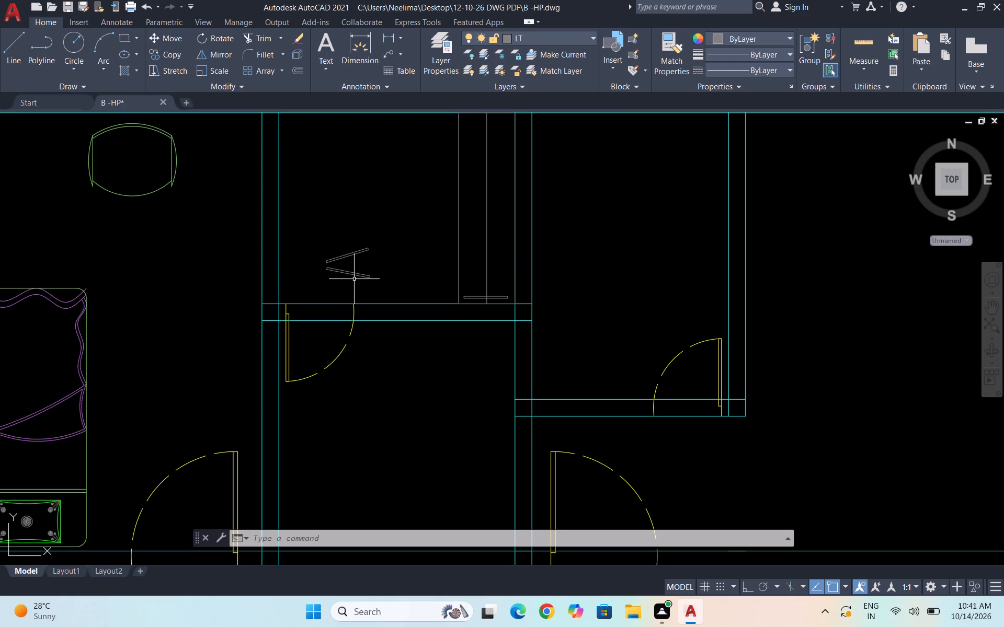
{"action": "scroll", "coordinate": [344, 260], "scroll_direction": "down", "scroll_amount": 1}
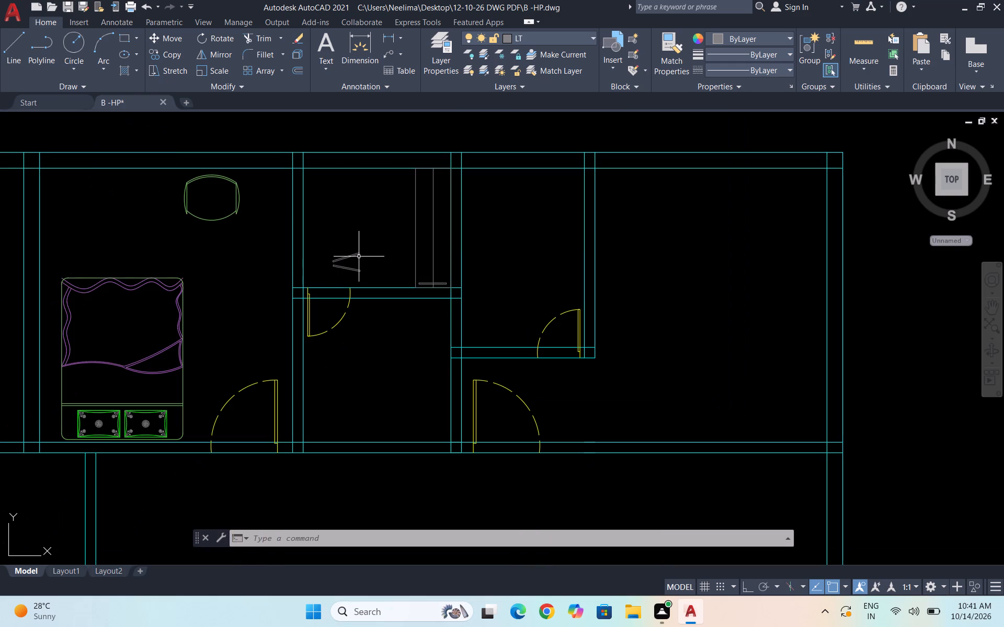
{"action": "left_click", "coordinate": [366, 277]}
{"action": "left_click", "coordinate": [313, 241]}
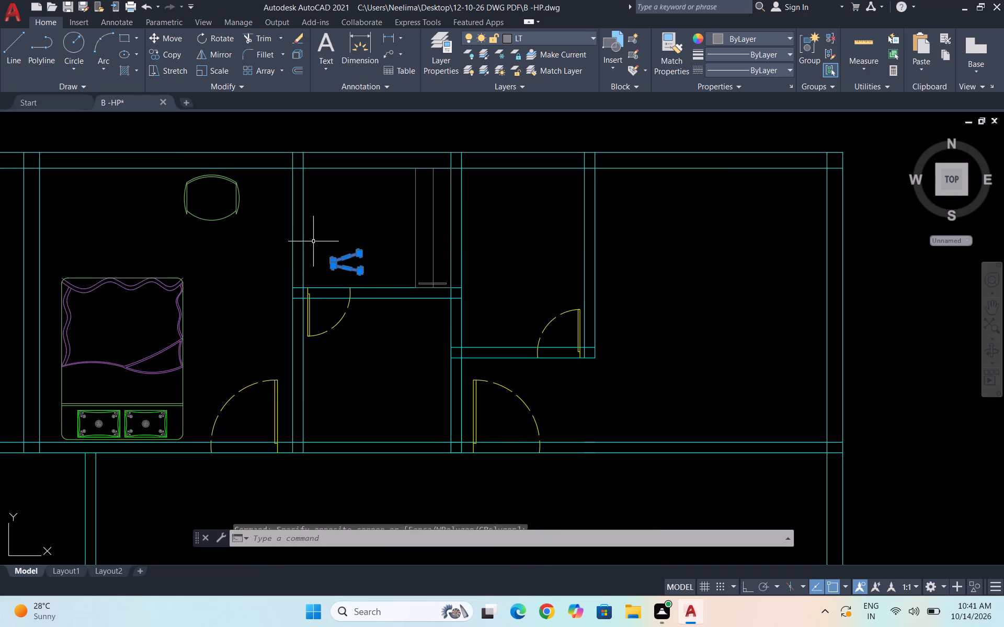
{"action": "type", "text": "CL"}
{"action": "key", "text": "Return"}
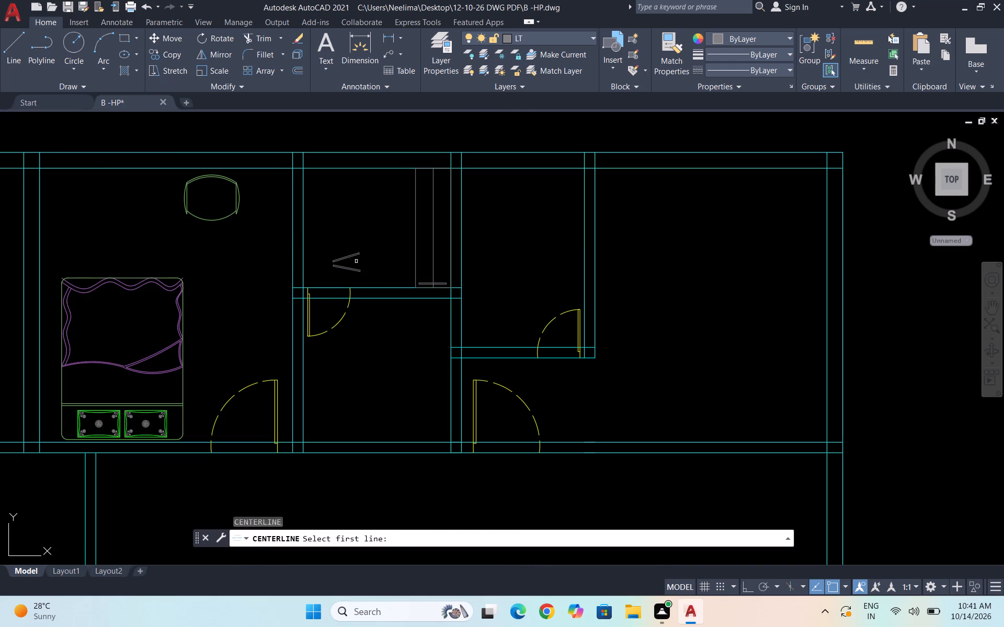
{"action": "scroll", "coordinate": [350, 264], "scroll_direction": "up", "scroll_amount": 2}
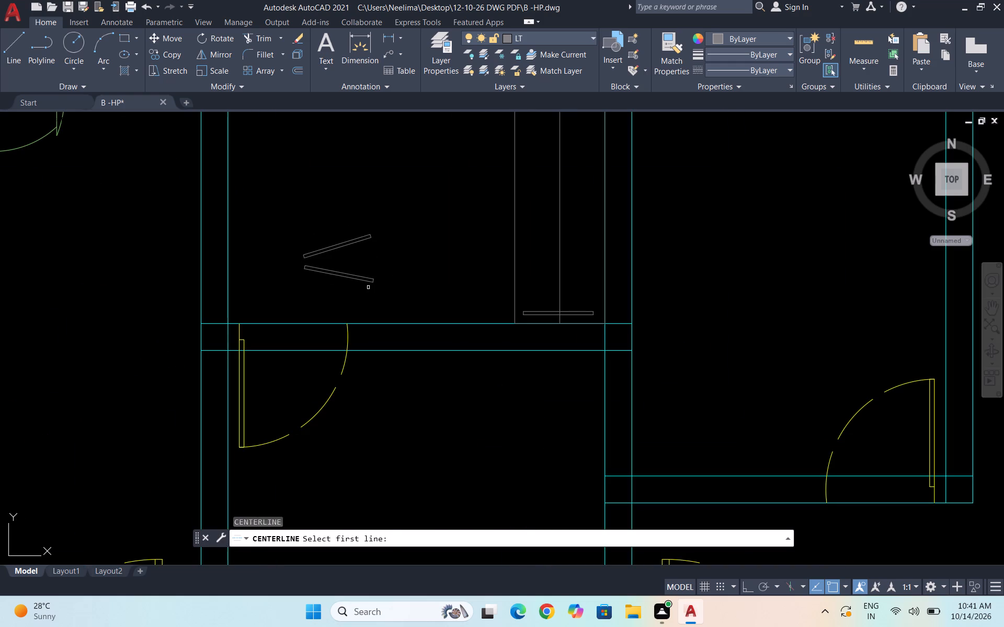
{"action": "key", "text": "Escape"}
Copy the V-shaped hanger pair into the wardrobe, stacking two copies directly above the horizontal hanger across the centre line.
{"action": "left_click", "coordinate": [407, 298]}
{"action": "left_click", "coordinate": [287, 220]}
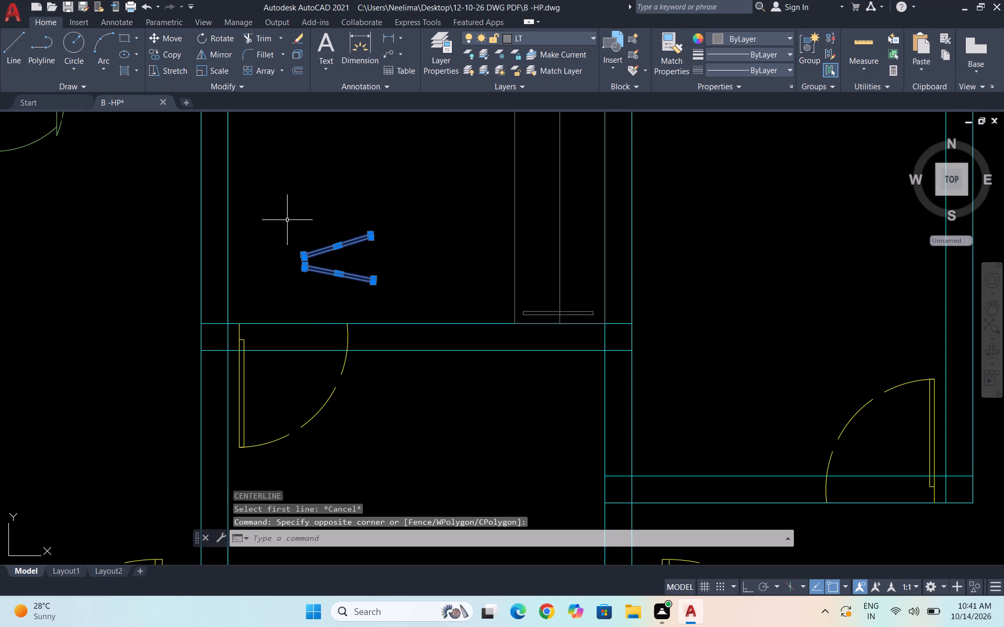
{"action": "key", "text": "c"}
{"action": "key", "text": "o"}
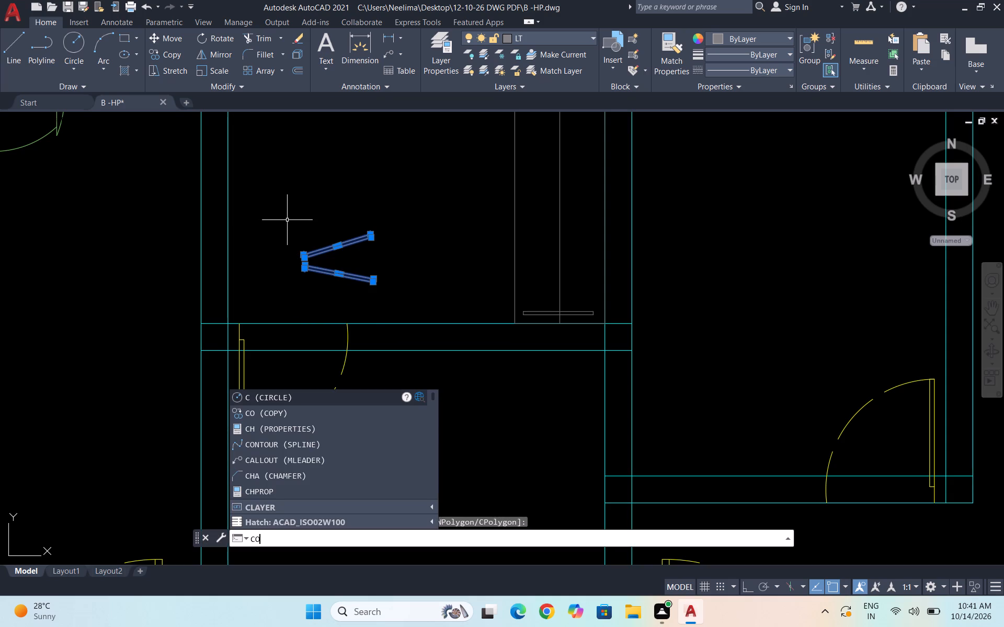
{"action": "key", "text": "Return"}
{"action": "left_click", "coordinate": [322, 259]}
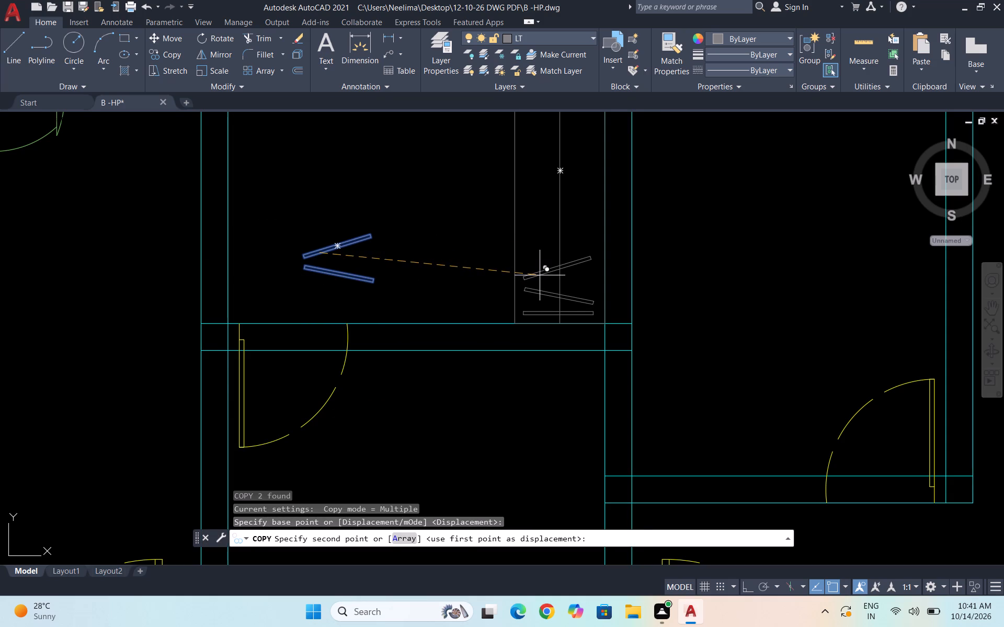
{"action": "scroll", "coordinate": [540, 275], "scroll_direction": "up", "scroll_amount": 1}
{"action": "left_click", "coordinate": [539, 275]}
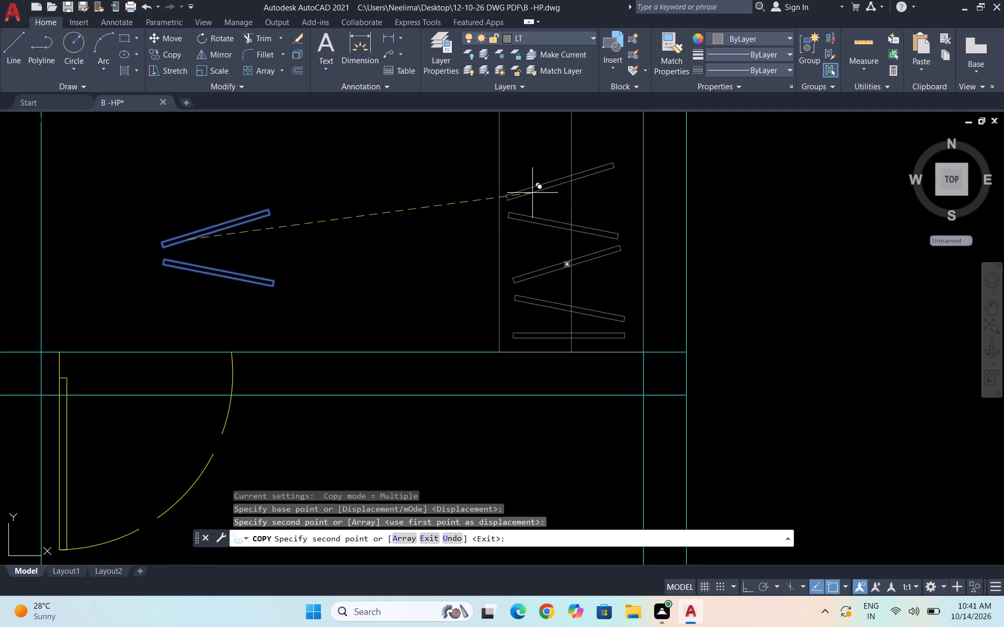
{"action": "left_click", "coordinate": [533, 192]}
Place three more copies of the hanger pair up the wardrobe, evenly spaced to near its top edge.
{"action": "scroll", "coordinate": [527, 295], "scroll_direction": "down", "scroll_amount": 4}
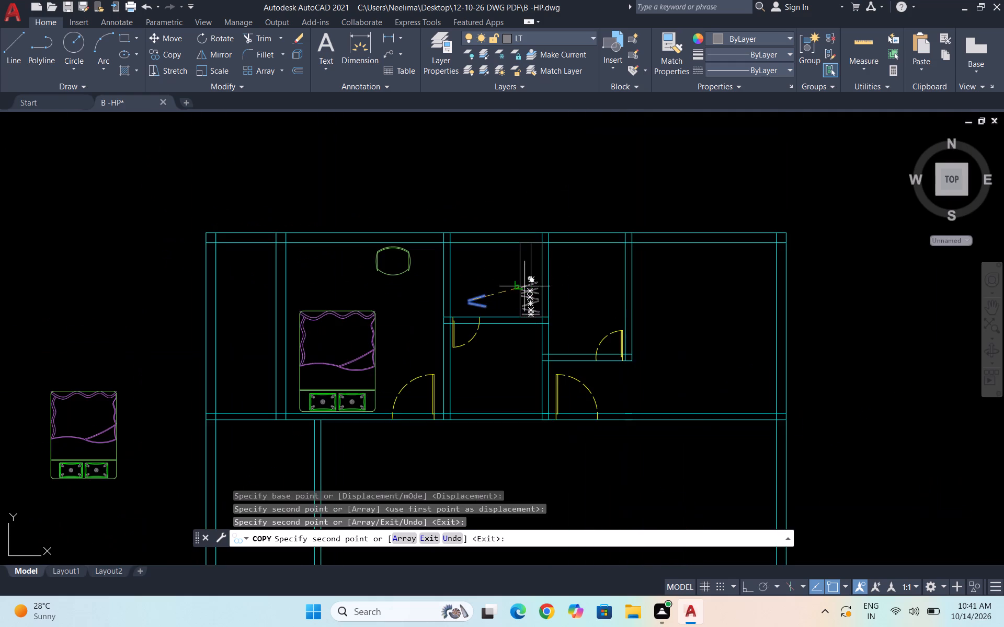
{"action": "scroll", "coordinate": [522, 282], "scroll_direction": "up", "scroll_amount": 6}
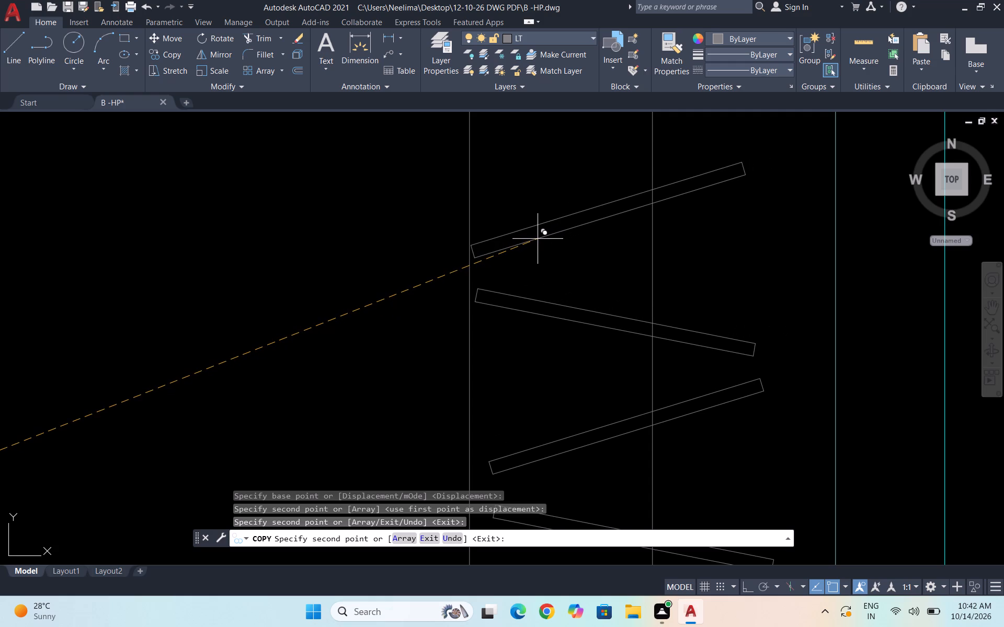
{"action": "left_click", "coordinate": [543, 239]}
{"action": "scroll", "coordinate": [550, 352], "scroll_direction": "down", "scroll_amount": 2}
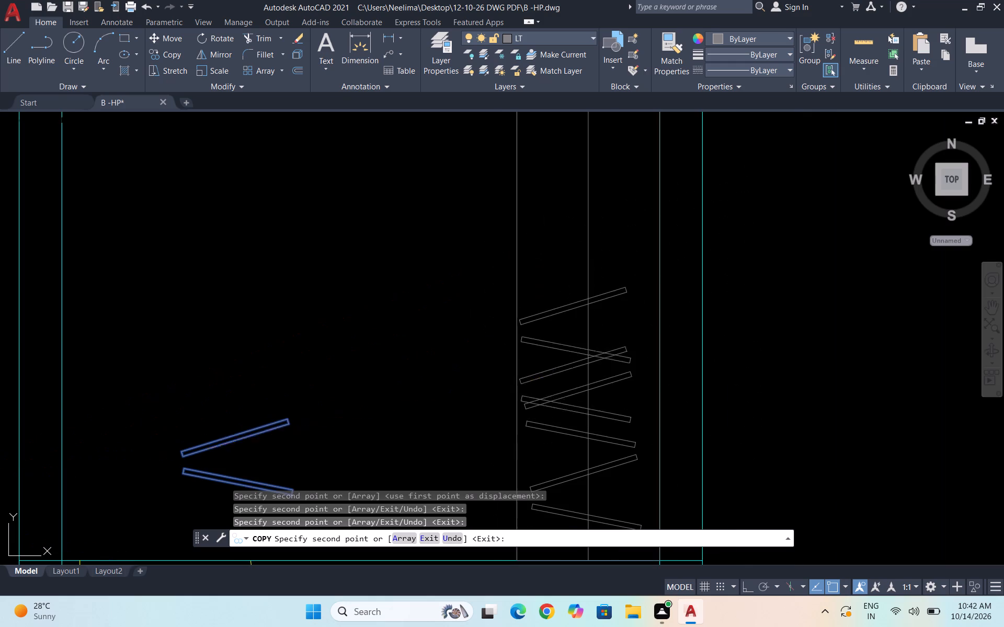
{"action": "scroll", "coordinate": [551, 287], "scroll_direction": "down", "scroll_amount": 2}
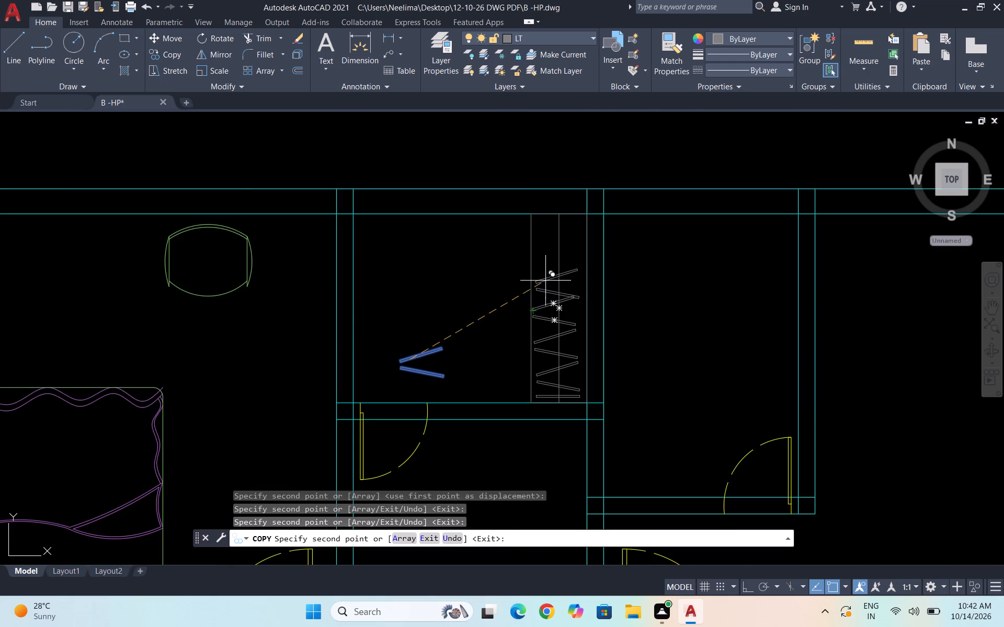
{"action": "scroll", "coordinate": [539, 277], "scroll_direction": "up", "scroll_amount": 4}
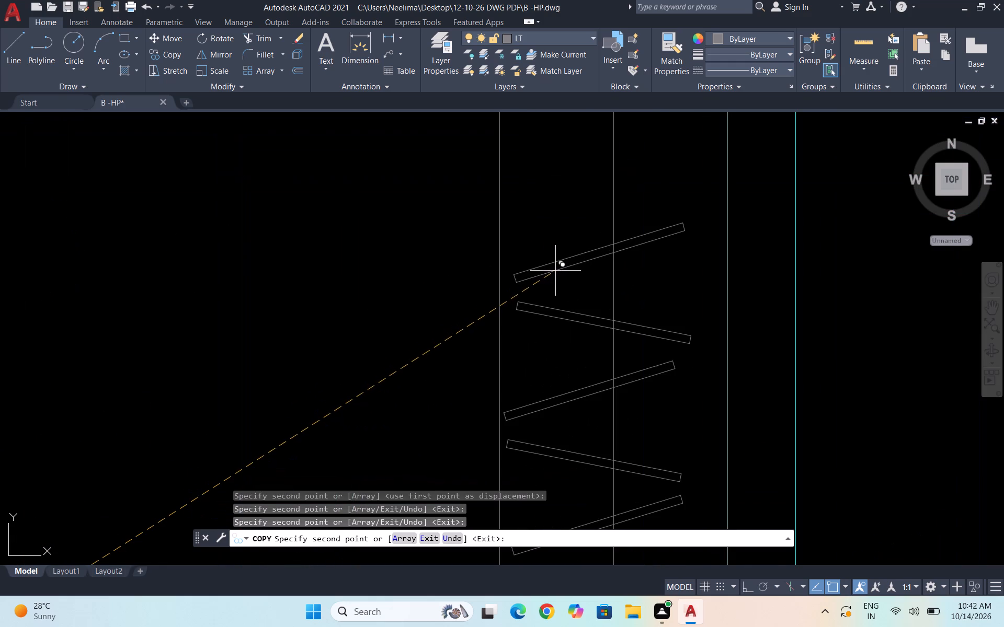
{"action": "scroll", "coordinate": [552, 262], "scroll_direction": "up", "scroll_amount": 2}
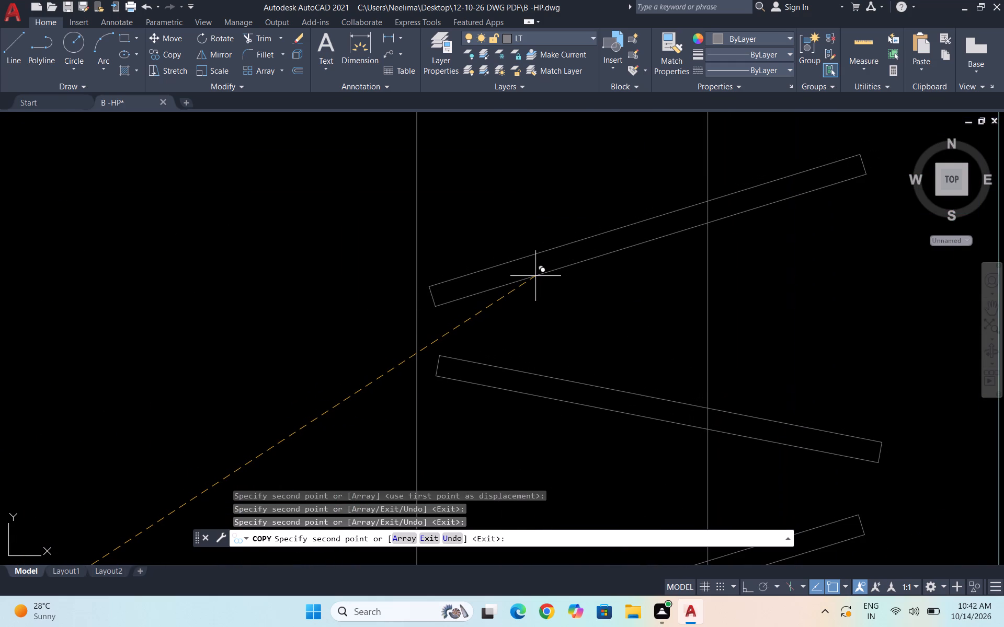
{"action": "left_click", "coordinate": [535, 276]}
{"action": "scroll", "coordinate": [536, 276], "scroll_direction": "down", "scroll_amount": 3}
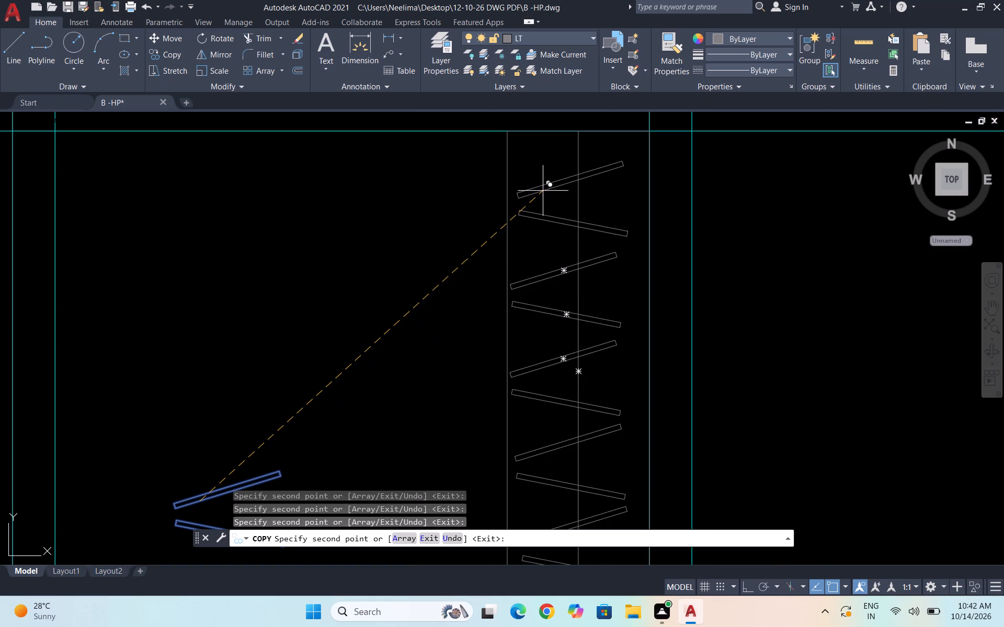
{"action": "left_click", "coordinate": [543, 191]}
{"action": "key", "text": "Escape"}
Move the second hanger pair from the wardrobe's top slightly to the right, closer to the centre line.
{"action": "scroll", "coordinate": [600, 276], "scroll_direction": "up", "scroll_amount": 2}
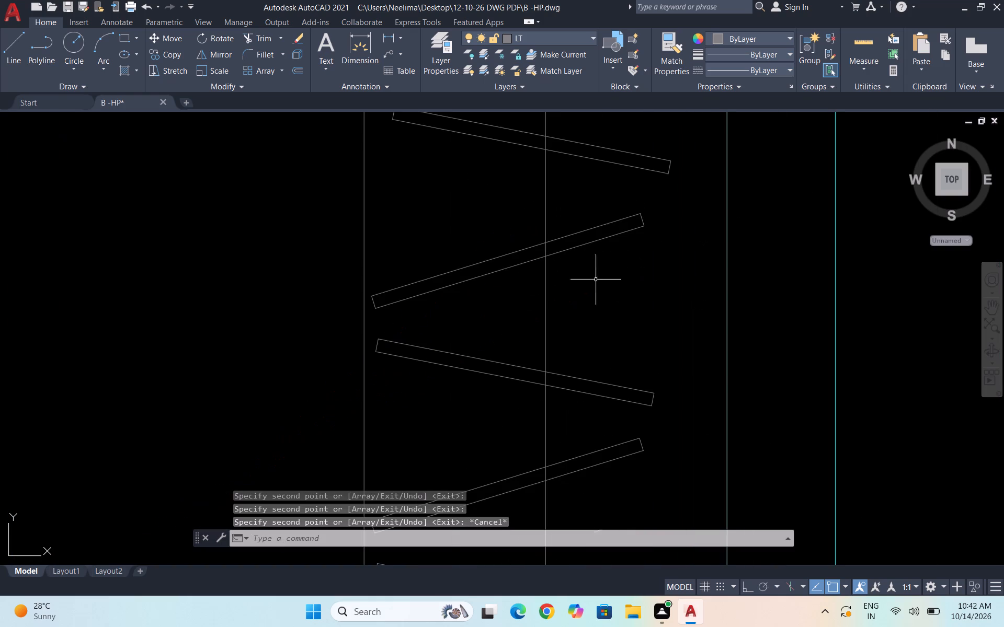
{"action": "left_click", "coordinate": [675, 413]}
{"action": "left_click", "coordinate": [587, 210]}
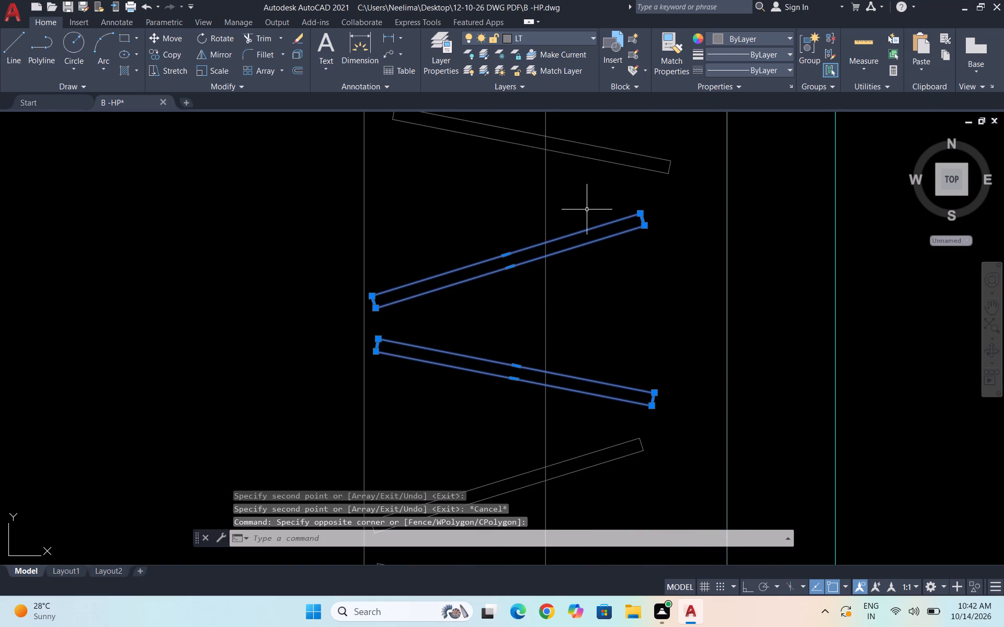
{"action": "key", "text": "m"}
{"action": "key", "text": "Return"}
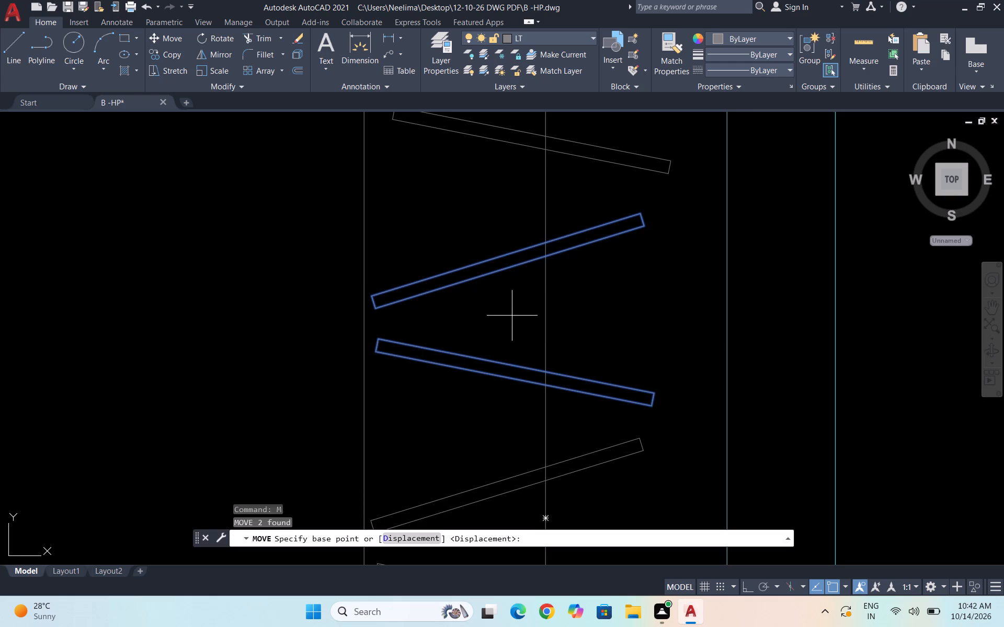
{"action": "left_click", "coordinate": [511, 316]}
{"action": "left_click", "coordinate": [521, 312]}
Move the middle hanger pair in the wardrobe slightly to the right, roughly in line with its neighbouring pairs.
{"action": "scroll", "coordinate": [529, 290], "scroll_direction": "down", "scroll_amount": 3}
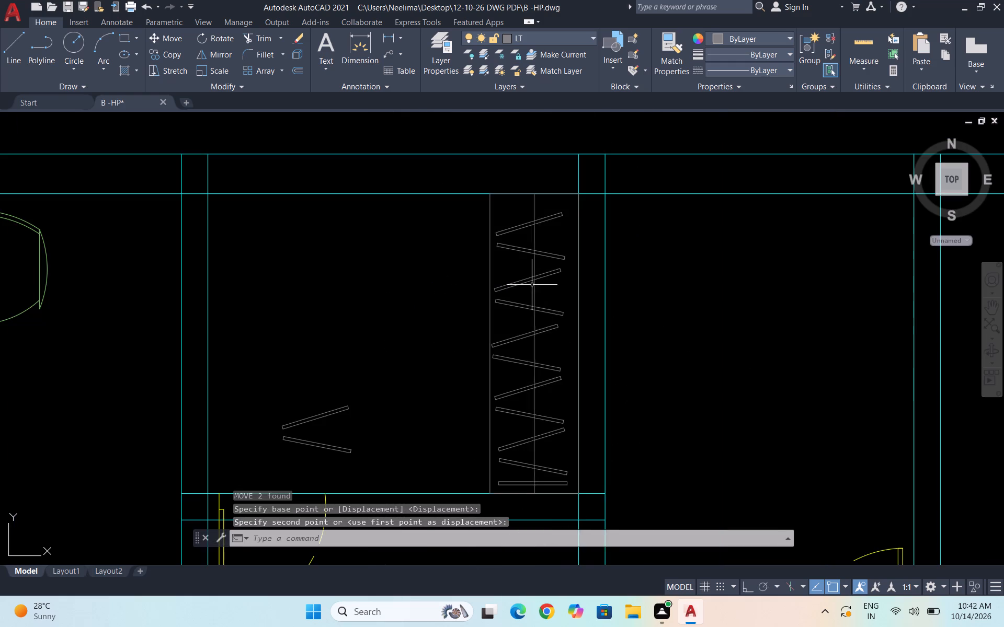
{"action": "scroll", "coordinate": [529, 354], "scroll_direction": "up", "scroll_amount": 2}
{"action": "left_click_drag", "start_coordinate": [518, 386], "coordinate": [511, 366]}
{"action": "left_click", "coordinate": [477, 293]}
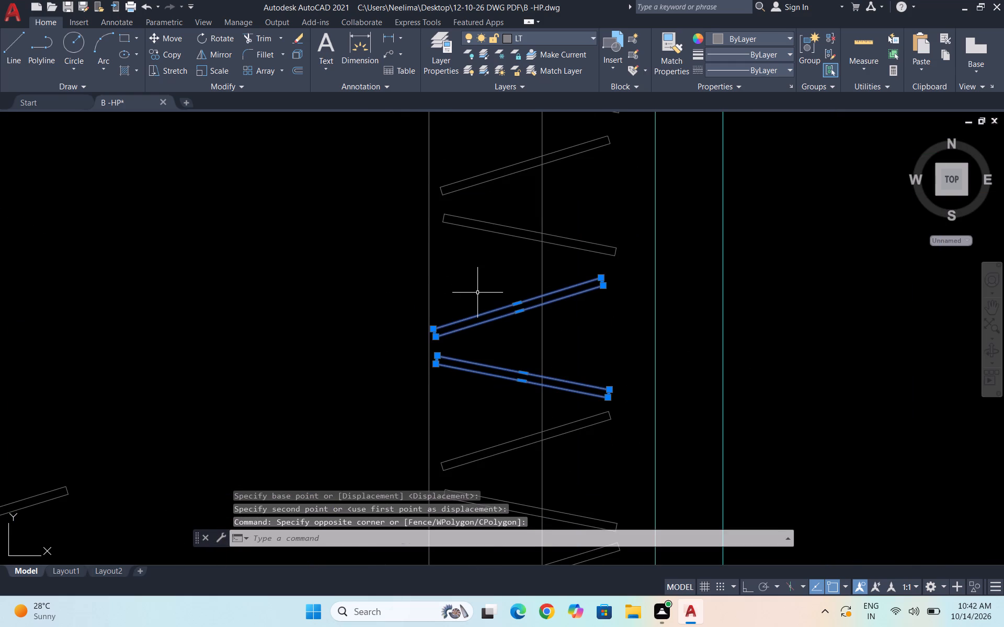
{"action": "key", "text": "m"}
{"action": "key", "text": "Return"}
{"action": "left_click", "coordinate": [482, 328]}
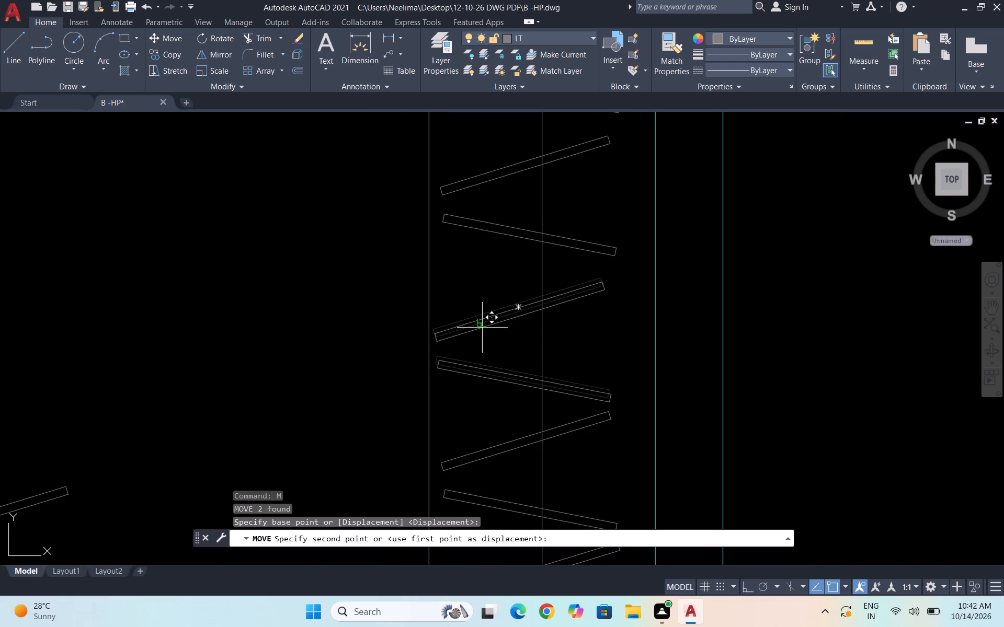
{"action": "left_click", "coordinate": [491, 328]}
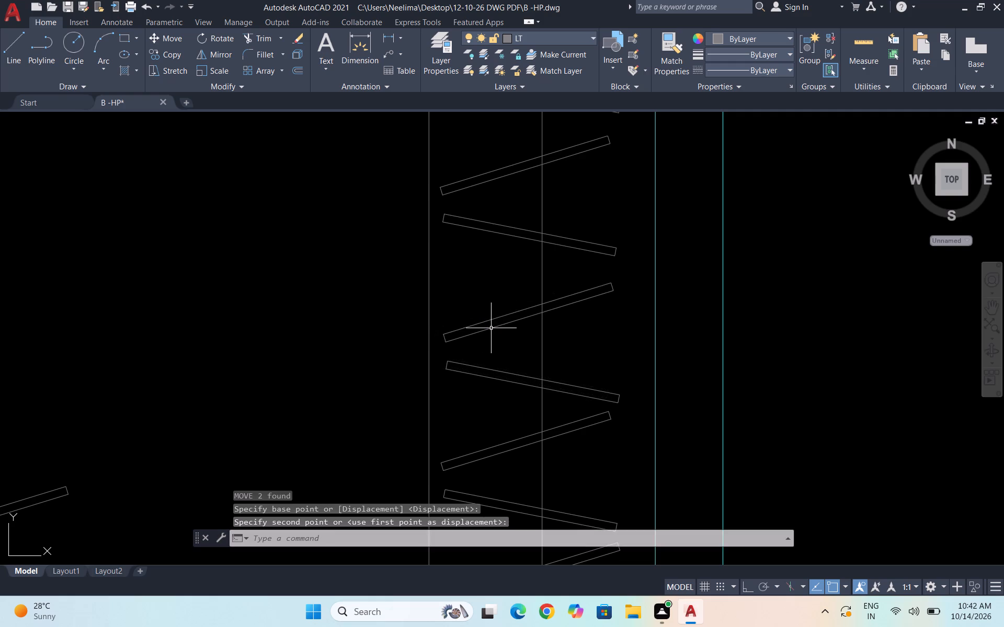
Move the second hanger pair from the wardrobe's bottom slightly to the right, in line with the pair above it.
{"action": "scroll", "coordinate": [575, 296], "scroll_direction": "down", "scroll_amount": 2}
{"action": "scroll", "coordinate": [593, 378], "scroll_direction": "up", "scroll_amount": 2}
{"action": "left_click", "coordinate": [569, 403]}
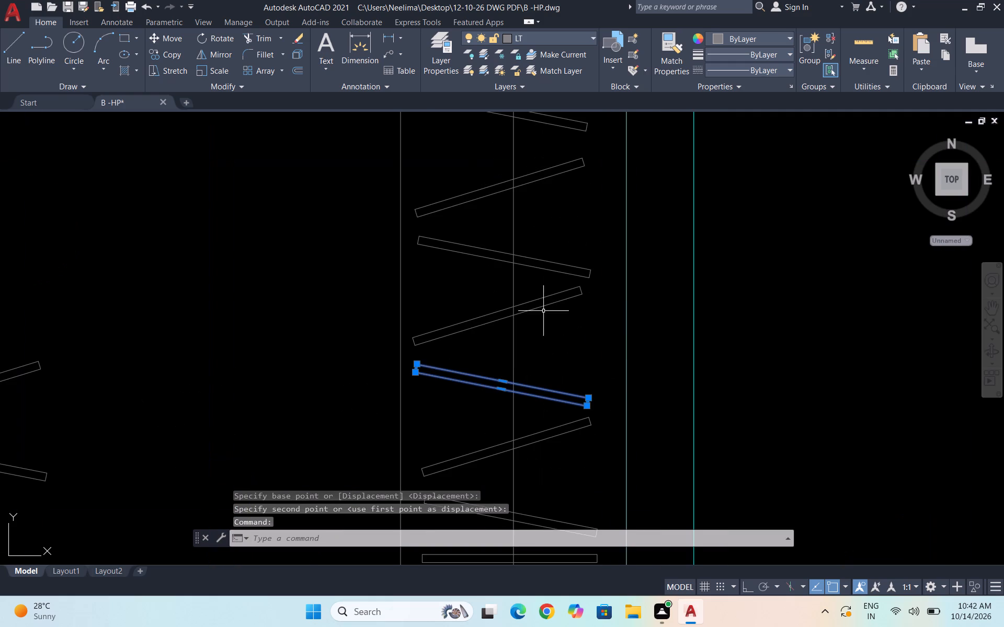
{"action": "left_click", "coordinate": [543, 312]}
{"action": "left_click", "coordinate": [541, 293]}
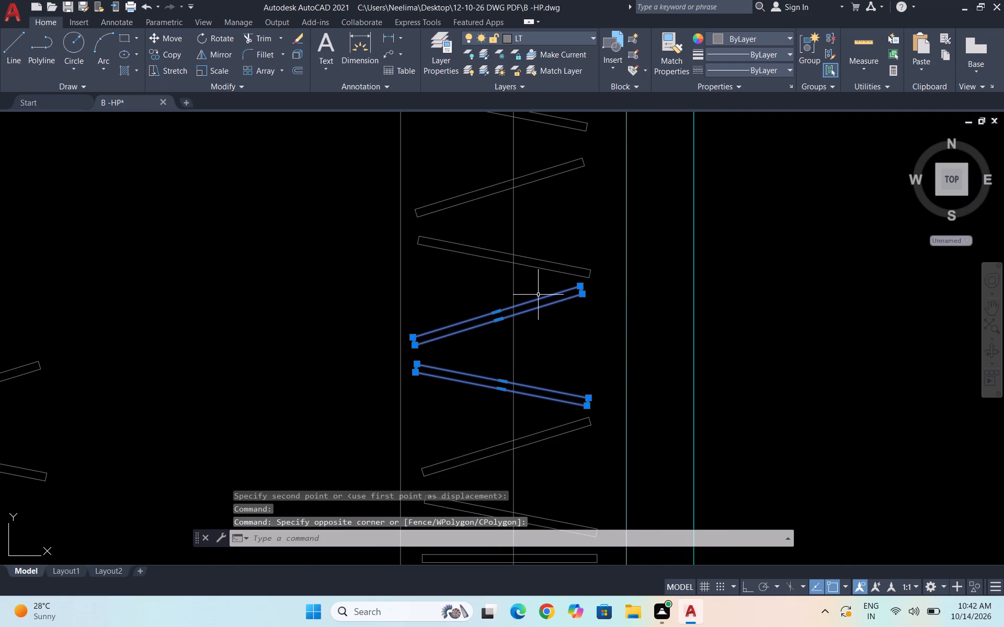
{"action": "key", "text": "m"}
{"action": "key", "text": "Return"}
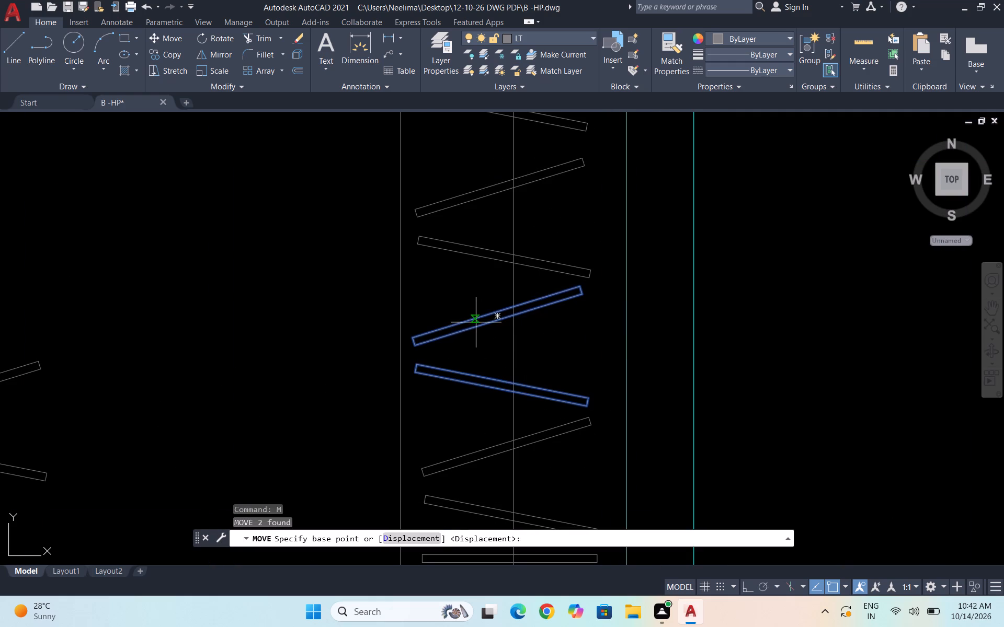
{"action": "left_click", "coordinate": [476, 322]}
{"action": "left_click", "coordinate": [483, 322]}
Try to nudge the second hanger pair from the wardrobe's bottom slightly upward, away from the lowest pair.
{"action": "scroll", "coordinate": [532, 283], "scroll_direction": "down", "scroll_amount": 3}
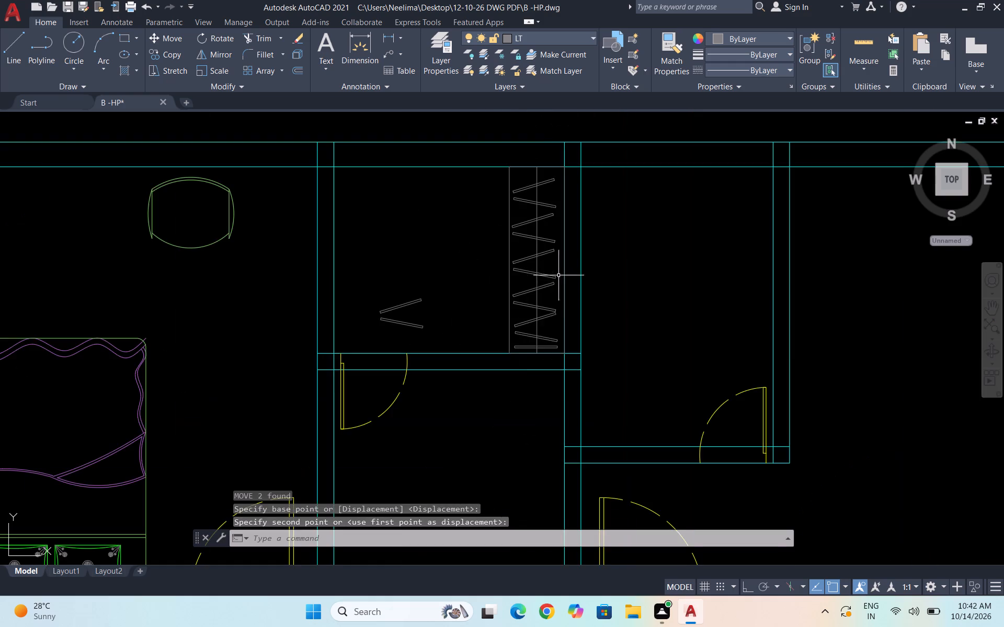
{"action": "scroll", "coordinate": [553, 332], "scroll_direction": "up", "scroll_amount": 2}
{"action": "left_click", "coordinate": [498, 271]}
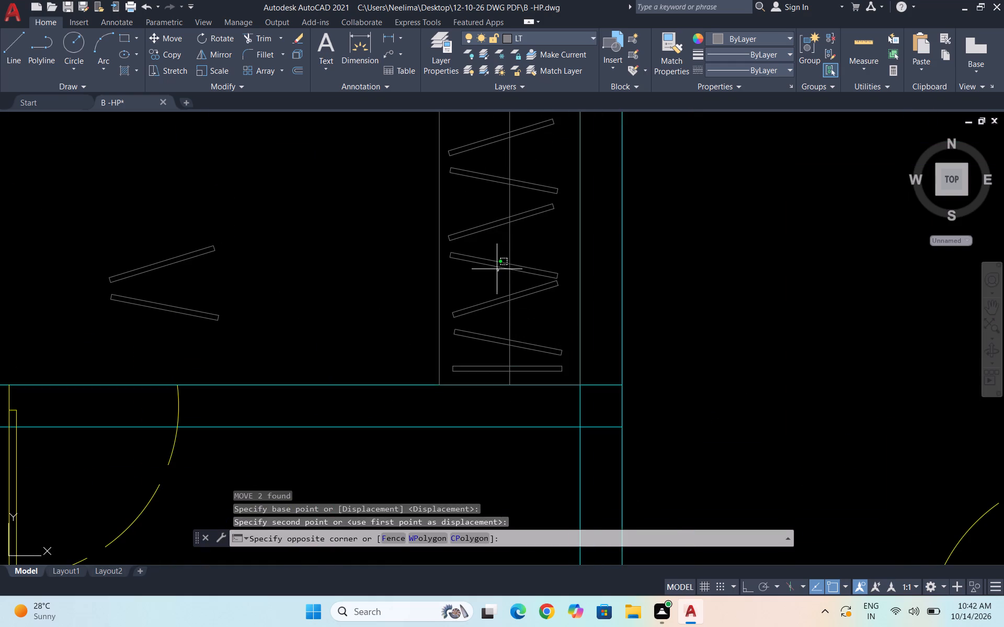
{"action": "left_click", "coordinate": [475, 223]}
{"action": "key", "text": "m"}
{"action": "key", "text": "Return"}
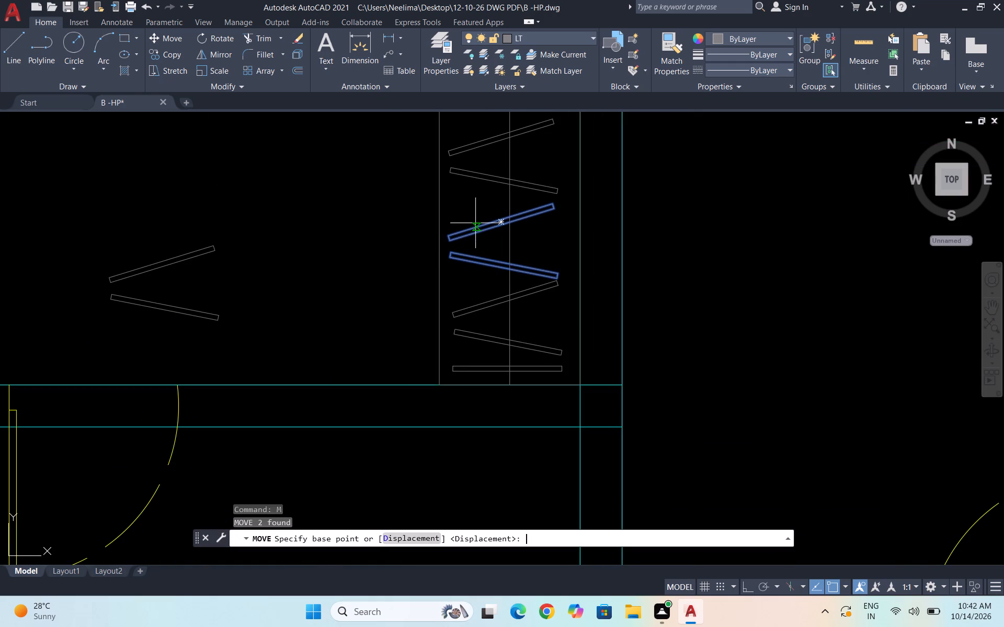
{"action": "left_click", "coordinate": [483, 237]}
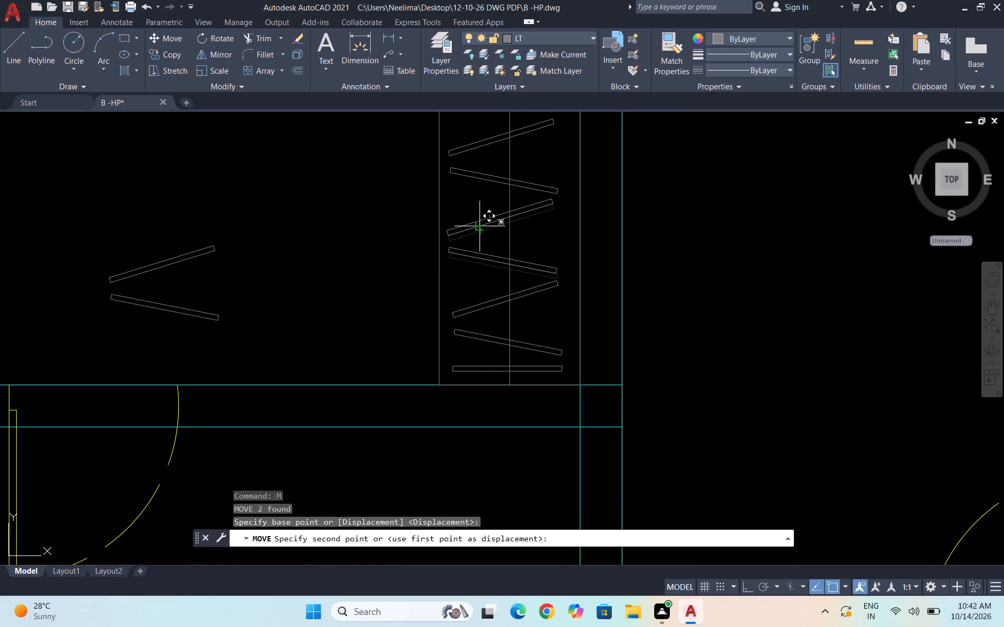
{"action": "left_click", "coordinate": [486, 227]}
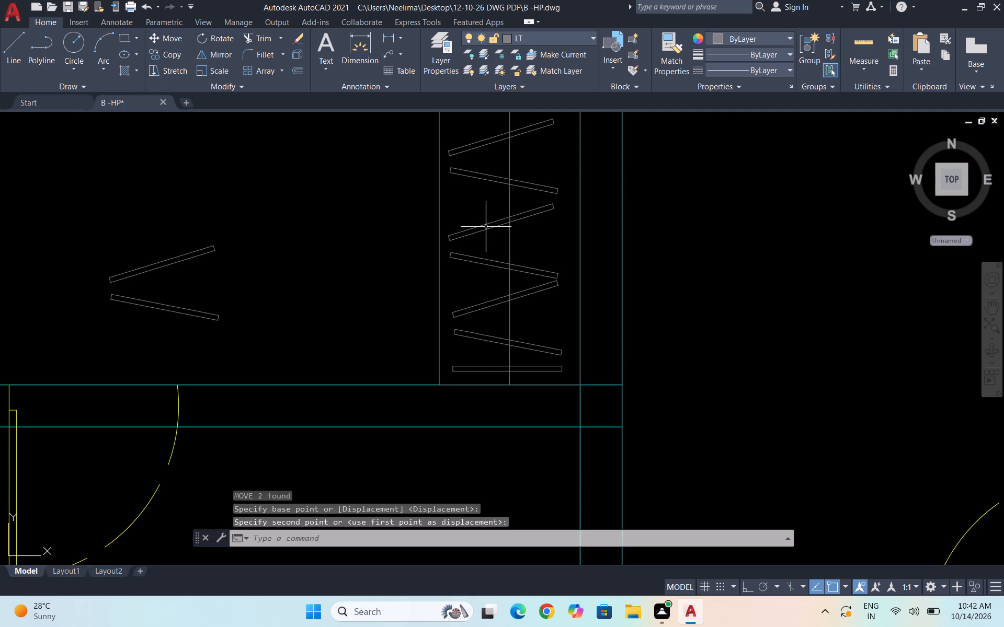
Move the lowest tilted hanger pair in the wardrobe slightly down, closer to the horizontal hanger.
{"action": "scroll", "coordinate": [509, 229], "scroll_direction": "down", "scroll_amount": 1}
{"action": "scroll", "coordinate": [517, 289], "scroll_direction": "up", "scroll_amount": 3}
{"action": "left_click_drag", "start_coordinate": [459, 336], "coordinate": [455, 330]}
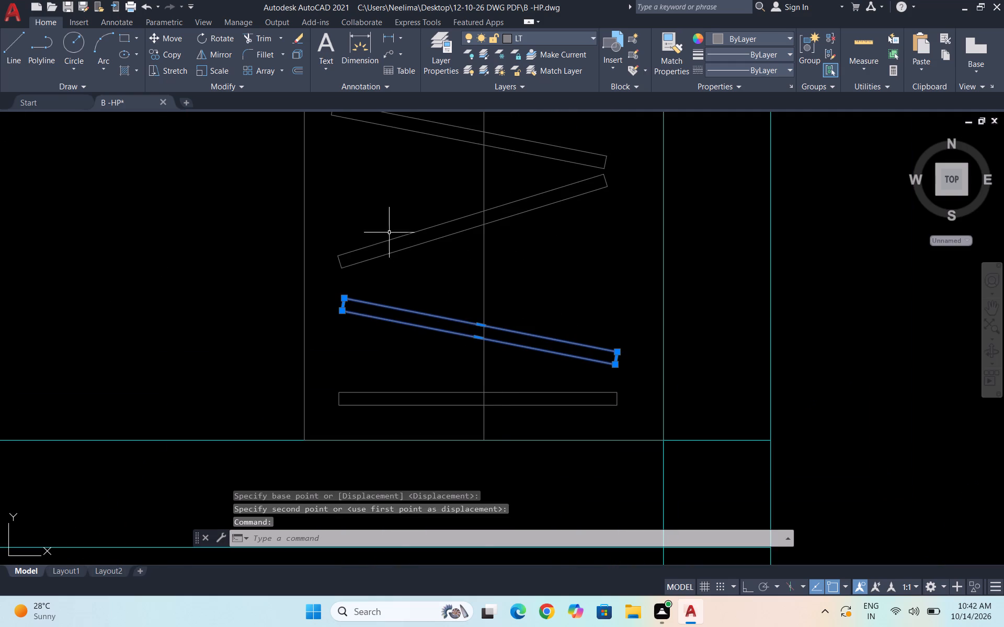
{"action": "left_click", "coordinate": [392, 235]}
{"action": "left_click", "coordinate": [416, 265]}
{"action": "left_click_drag", "start_coordinate": [417, 265], "coordinate": [398, 248]}
{"action": "left_click", "coordinate": [374, 228]}
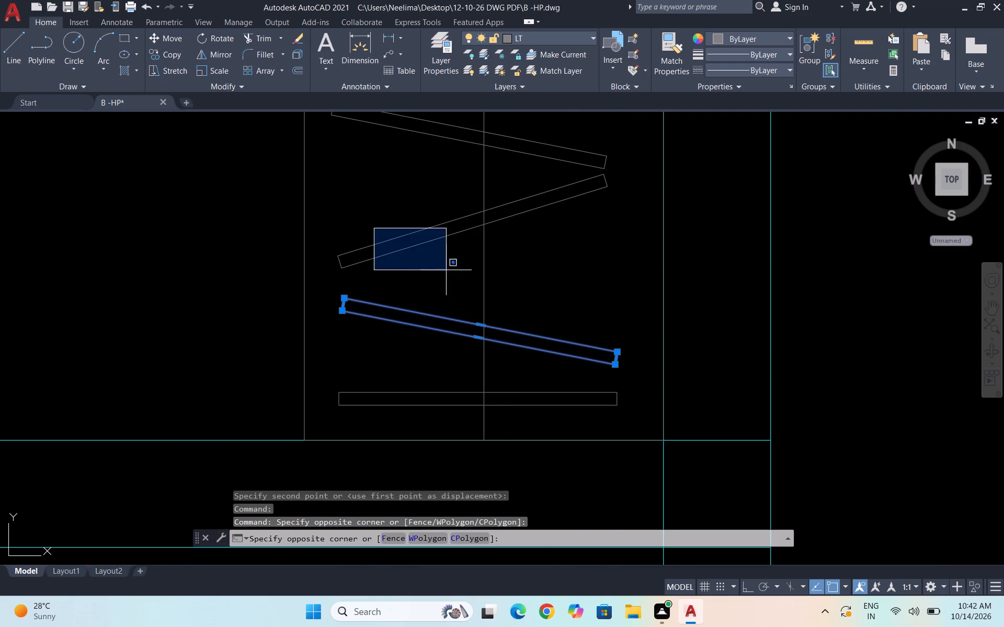
{"action": "left_click", "coordinate": [447, 270]}
{"action": "left_click", "coordinate": [437, 269]}
{"action": "left_click", "coordinate": [382, 228]}
{"action": "key", "text": "m"}
{"action": "key", "text": "Return"}
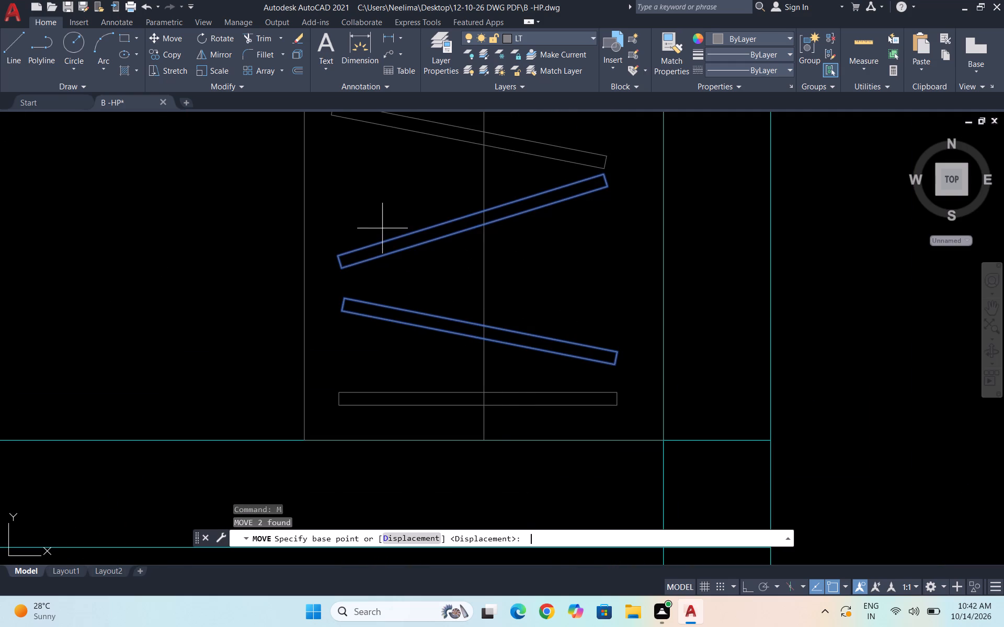
{"action": "left_click", "coordinate": [430, 276]}
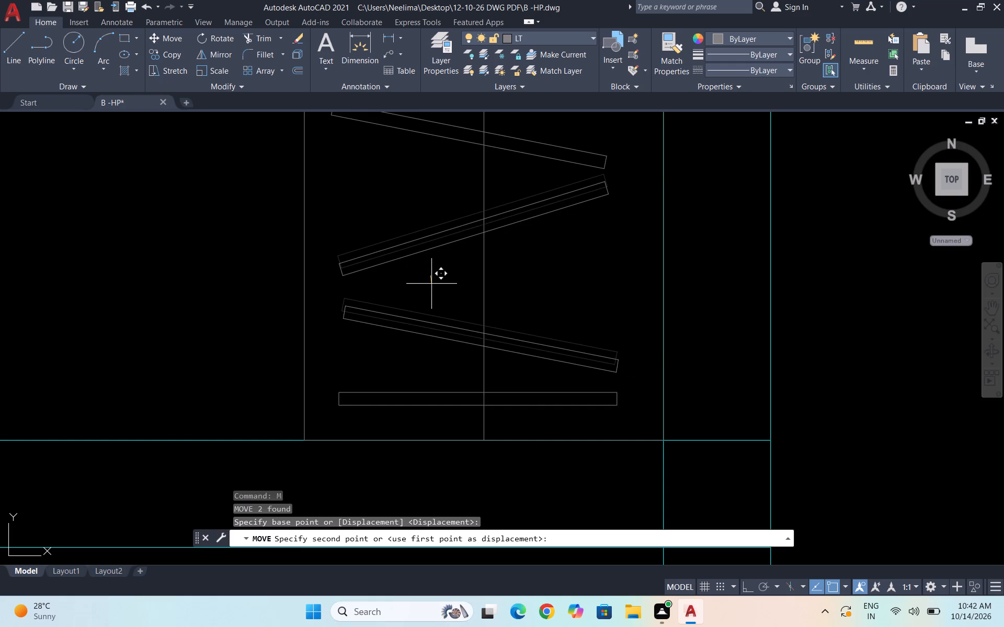
{"action": "left_click", "coordinate": [431, 284]}
{"action": "scroll", "coordinate": [492, 300], "scroll_direction": "down", "scroll_amount": 5}
{"action": "scroll", "coordinate": [505, 322], "scroll_direction": "up", "scroll_amount": 1}
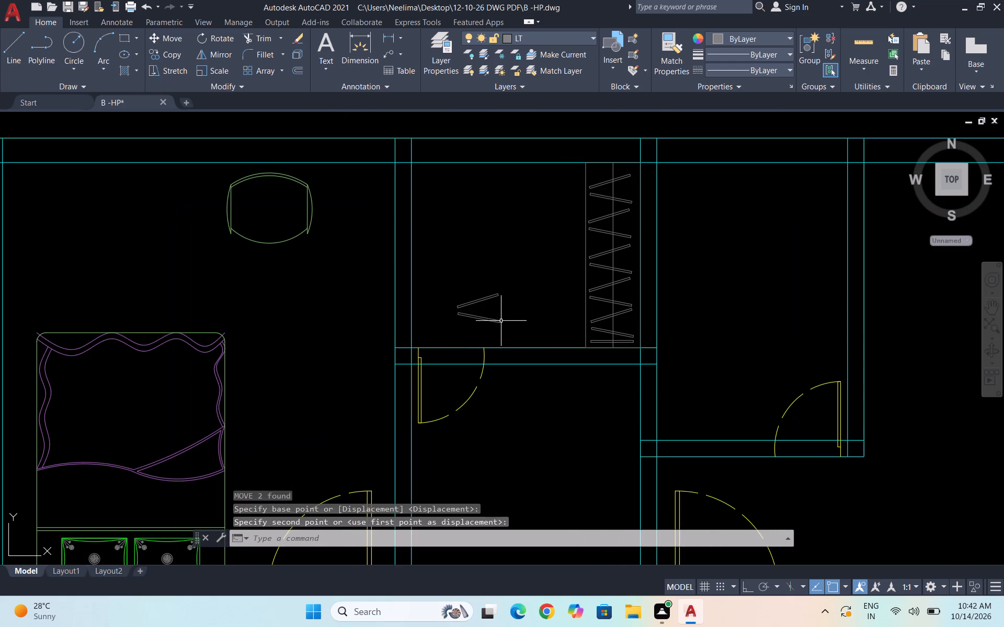
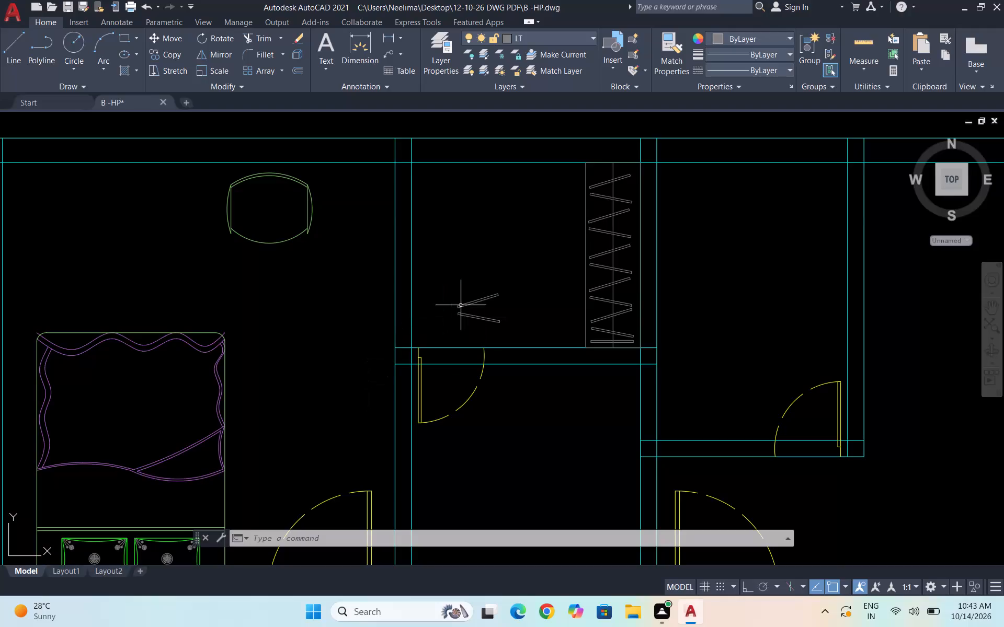
Copy the lowest tilted hanger to the top end of the wardrobe, above the uppermost rising hanger.
{"action": "scroll", "coordinate": [466, 304], "scroll_direction": "down", "scroll_amount": 1}
{"action": "scroll", "coordinate": [495, 307], "scroll_direction": "up", "scroll_amount": 2}
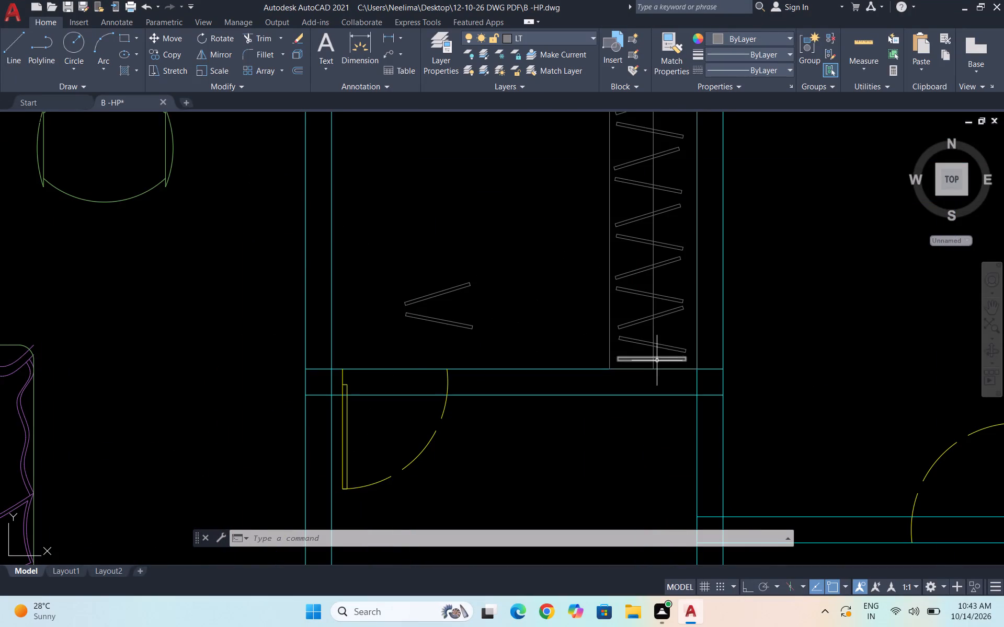
{"action": "scroll", "coordinate": [657, 361], "scroll_direction": "up", "scroll_amount": 2}
{"action": "left_click", "coordinate": [610, 373]}
{"action": "key", "text": "Escape"}
{"action": "left_click", "coordinate": [610, 341]}
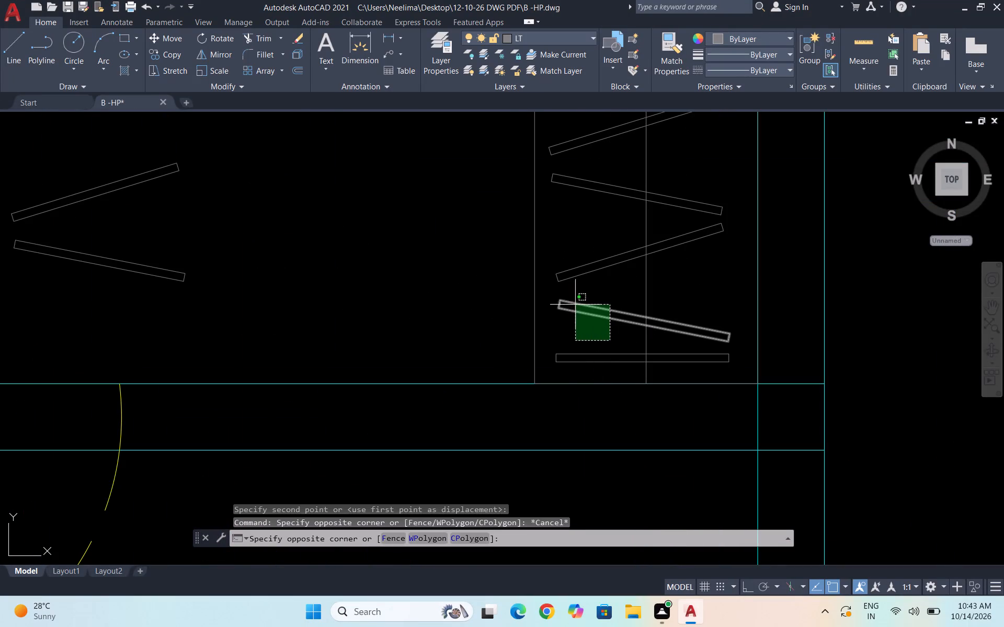
{"action": "left_click", "coordinate": [568, 296]}
{"action": "type", "text": "CO"}
{"action": "key", "text": "Return"}
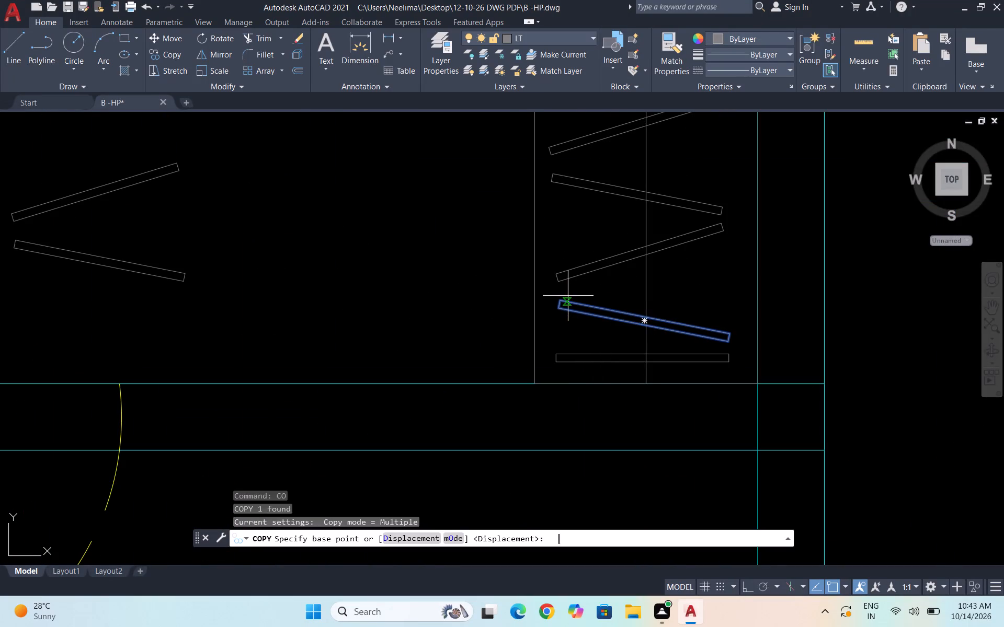
{"action": "left_click", "coordinate": [642, 318]}
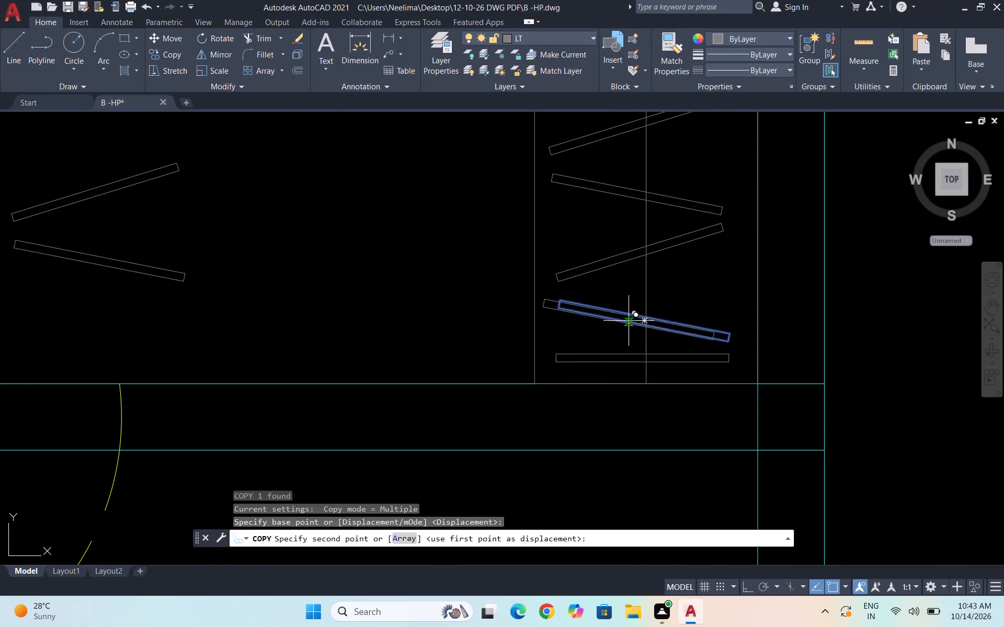
{"action": "scroll", "coordinate": [628, 332], "scroll_direction": "down", "scroll_amount": 3}
{"action": "scroll", "coordinate": [636, 185], "scroll_direction": "up", "scroll_amount": 4}
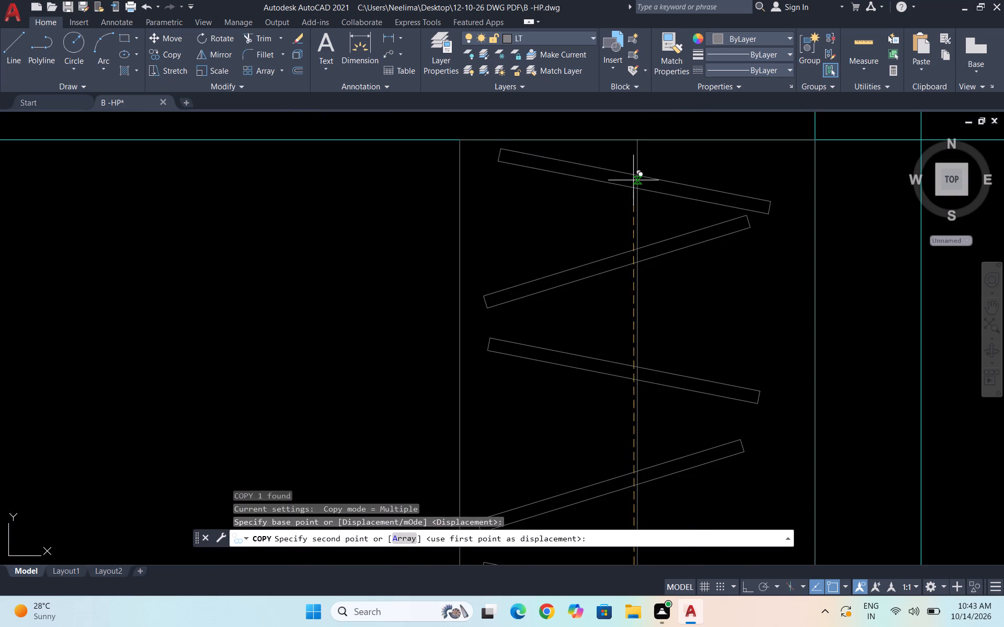
{"action": "left_click", "coordinate": [631, 175]}
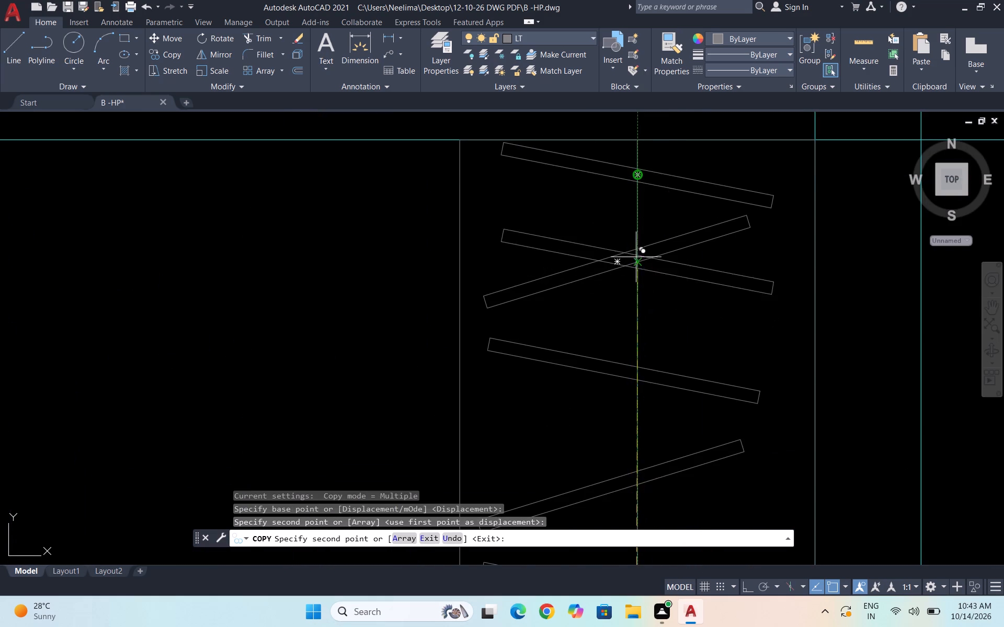
Place five more copies of the same tilted hanger down the wardrobe, one crossing each rising hanger near its middle.
{"action": "scroll", "coordinate": [638, 256], "scroll_direction": "down", "scroll_amount": 2}
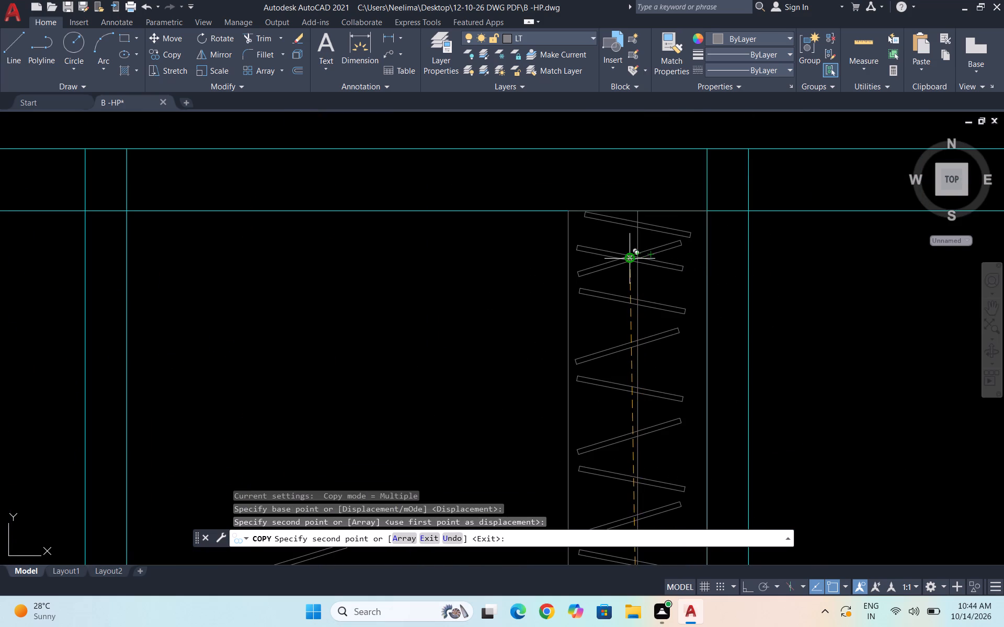
{"action": "left_click", "coordinate": [633, 257]}
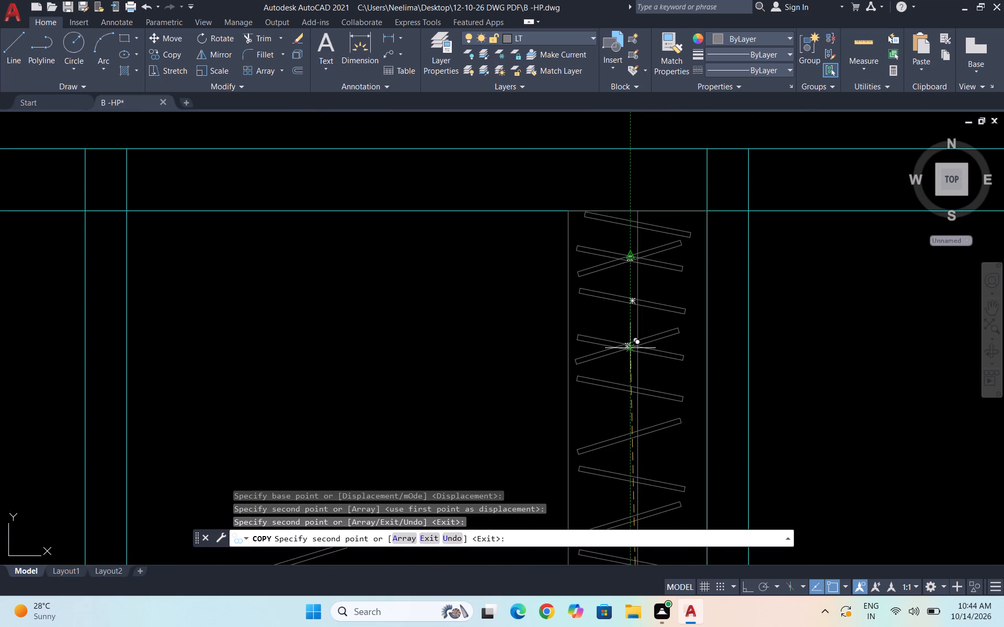
{"action": "left_click", "coordinate": [630, 349]}
{"action": "scroll", "coordinate": [646, 366], "scroll_direction": "down", "scroll_amount": 1}
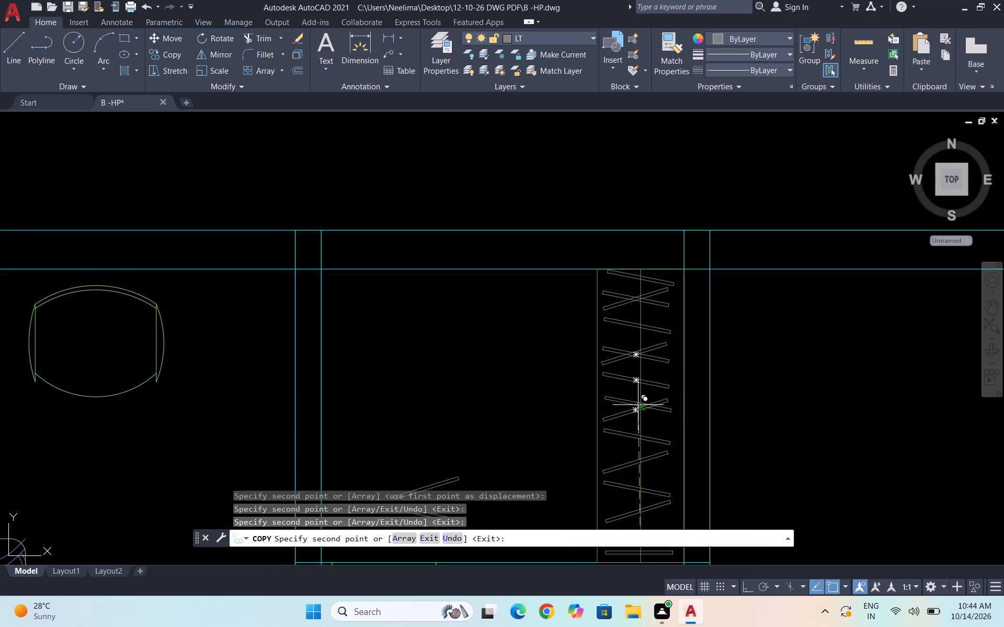
{"action": "scroll", "coordinate": [635, 417], "scroll_direction": "up", "scroll_amount": 2}
{"action": "left_click", "coordinate": [634, 399]}
{"action": "scroll", "coordinate": [649, 377], "scroll_direction": "down", "scroll_amount": 3}
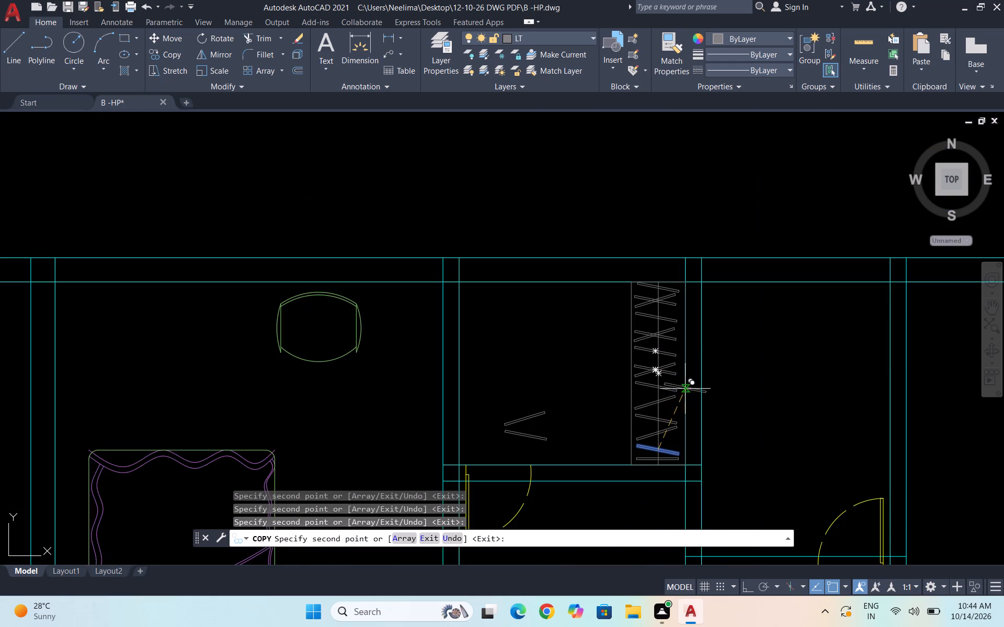
{"action": "scroll", "coordinate": [667, 399], "scroll_direction": "up", "scroll_amount": 2}
{"action": "left_click", "coordinate": [633, 410]}
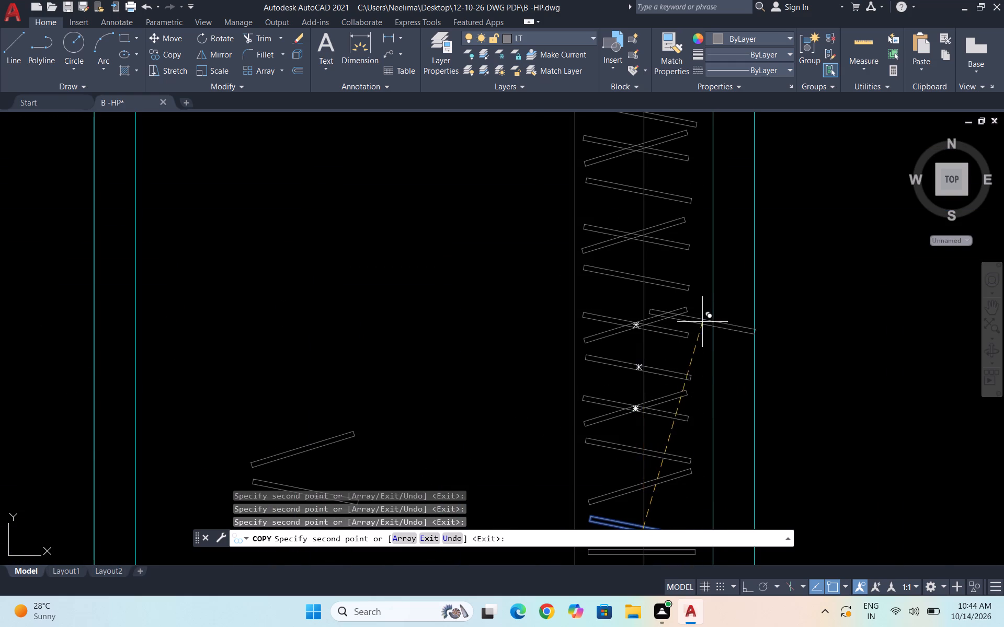
{"action": "scroll", "coordinate": [693, 324], "scroll_direction": "down", "scroll_amount": 1}
{"action": "scroll", "coordinate": [661, 444], "scroll_direction": "up", "scroll_amount": 1}
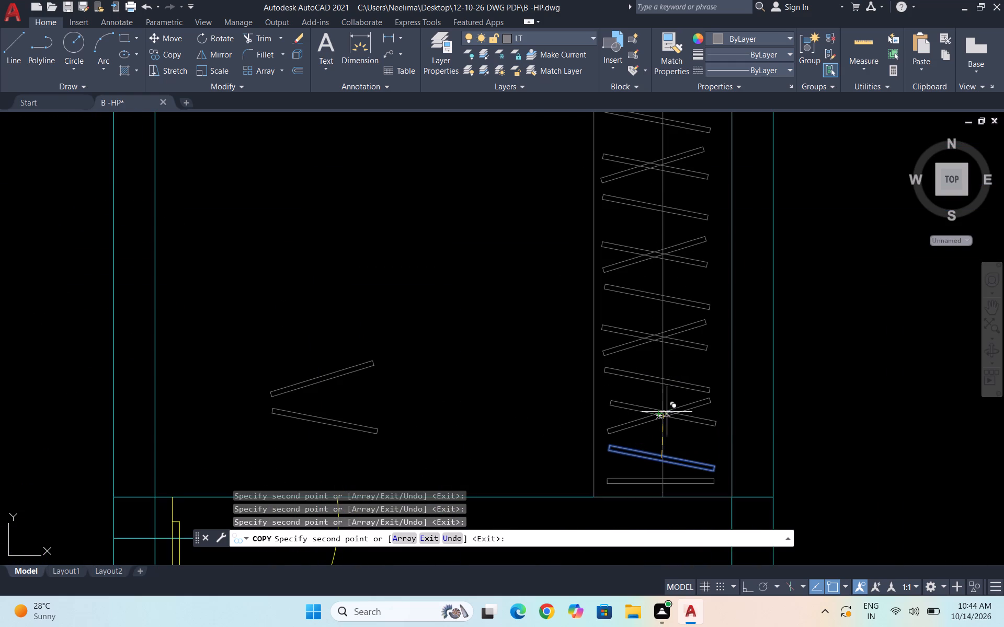
{"action": "left_click", "coordinate": [661, 415]}
{"action": "scroll", "coordinate": [708, 362], "scroll_direction": "down", "scroll_amount": 2}
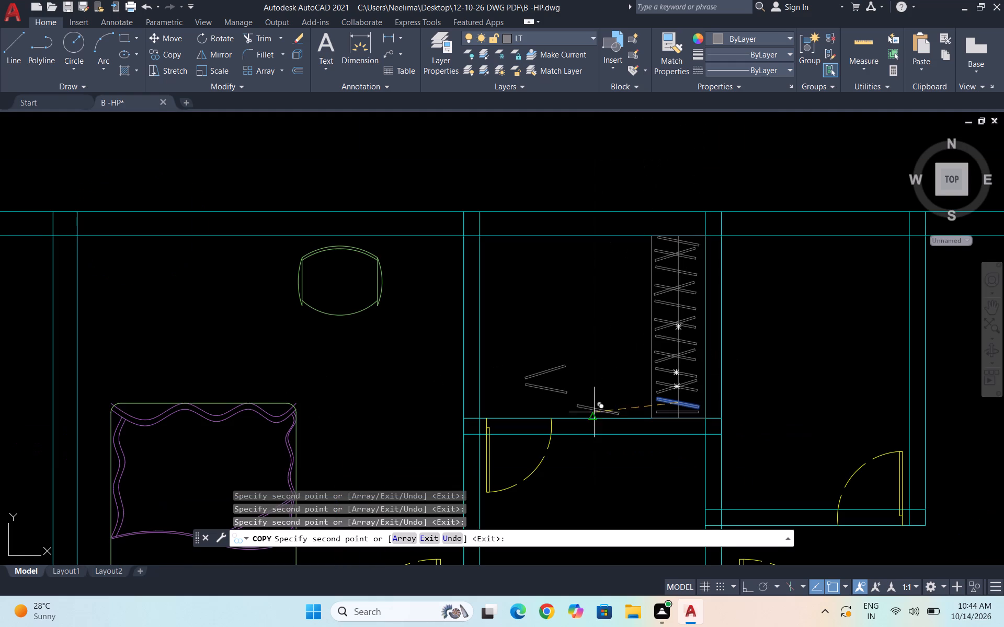
{"action": "key", "text": "Escape"}
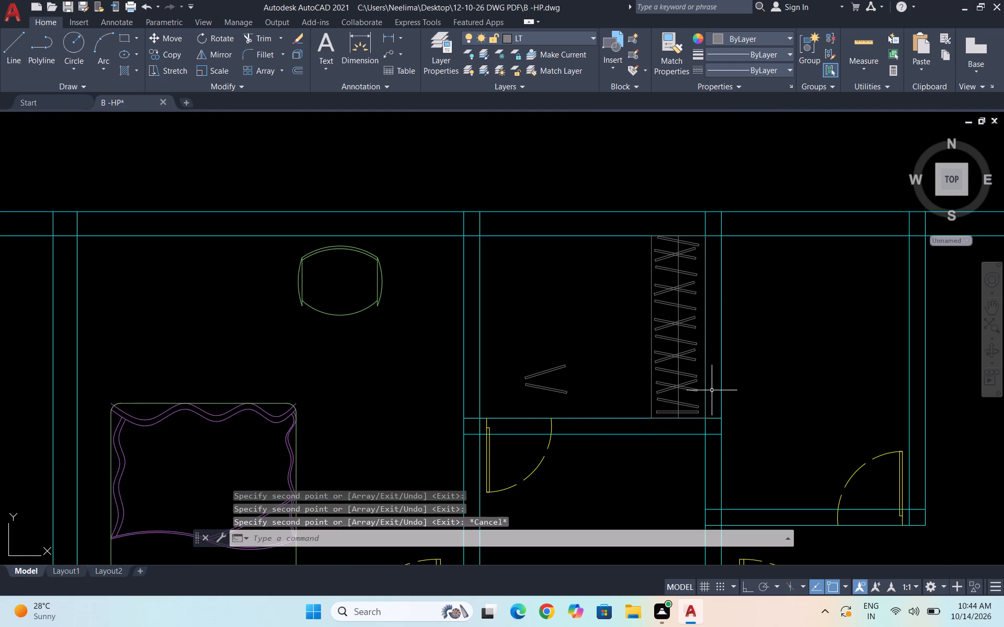
Copy the complete wardrobe with all its hangers outside the floor plan, to the right of the spare single doors.
{"action": "scroll", "coordinate": [677, 400], "scroll_direction": "up", "scroll_amount": 2}
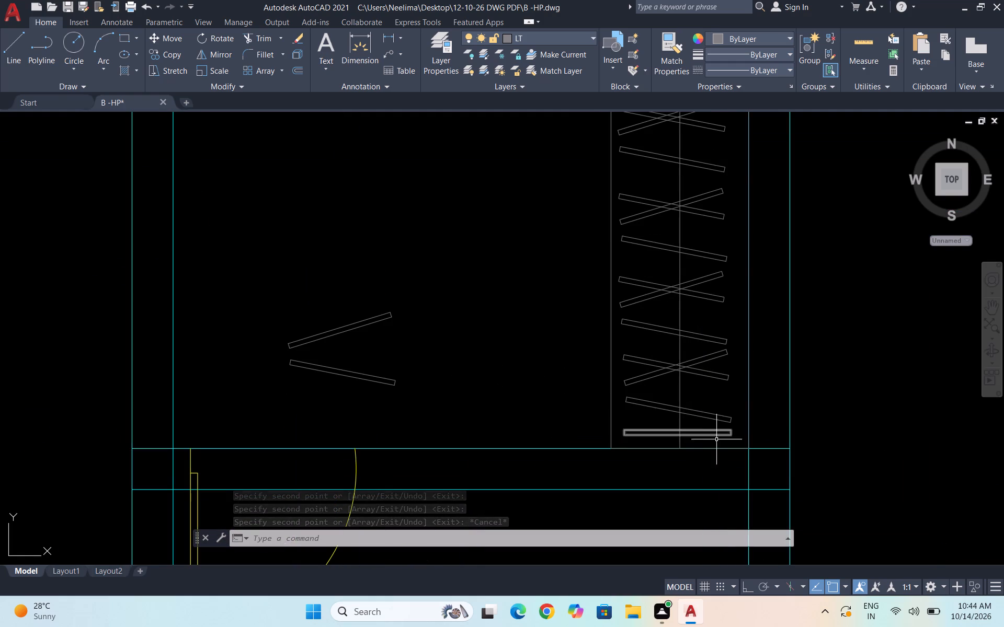
{"action": "left_click", "coordinate": [720, 441]}
{"action": "scroll", "coordinate": [609, 244], "scroll_direction": "down", "scroll_amount": 3}
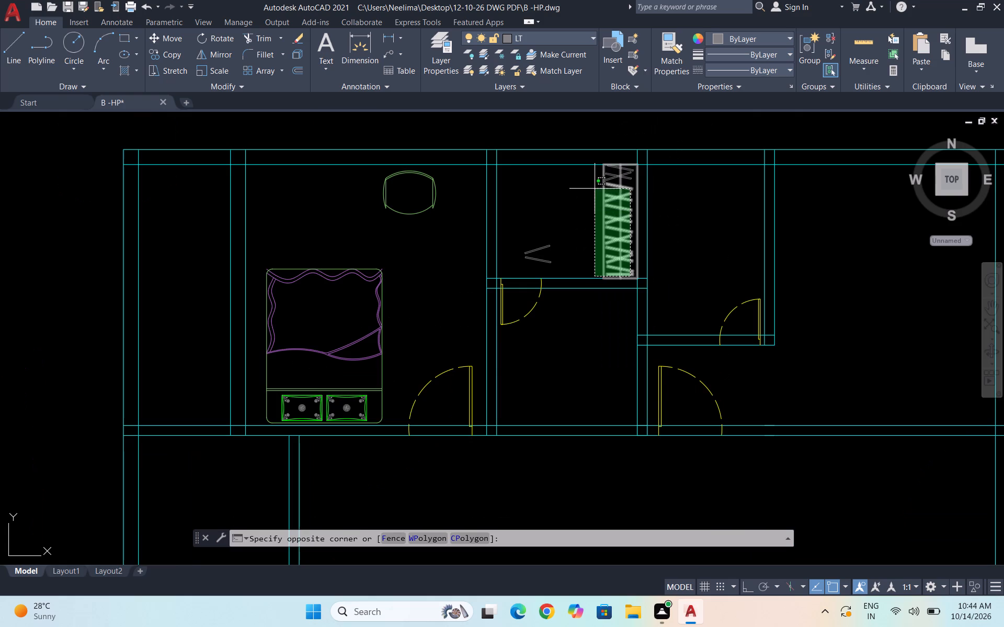
{"action": "scroll", "coordinate": [595, 186], "scroll_direction": "up", "scroll_amount": 2}
{"action": "left_click", "coordinate": [598, 142]}
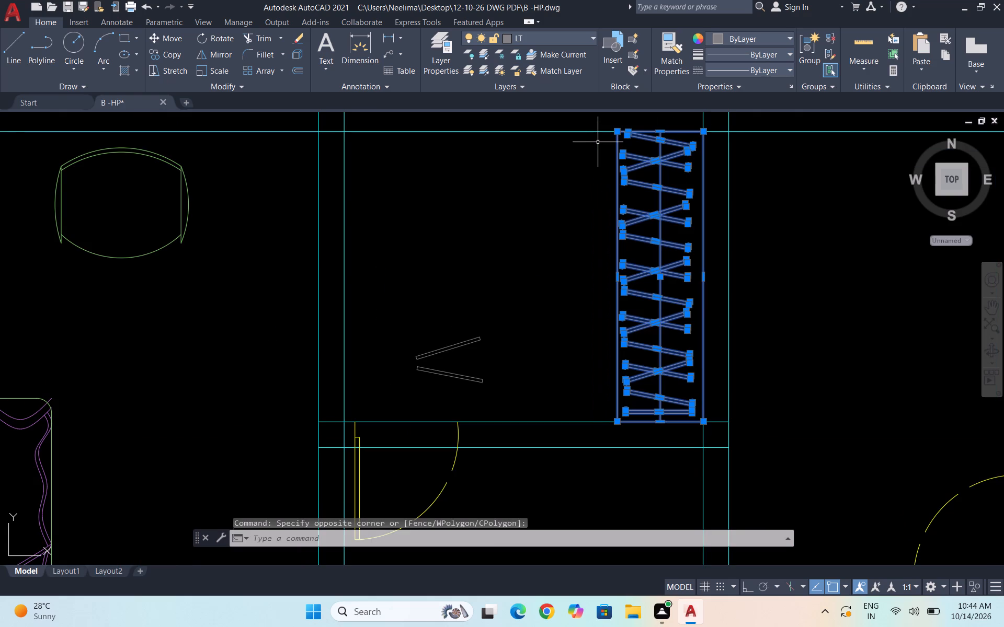
{"action": "type", "text": "CO"}
{"action": "key", "text": "Return"}
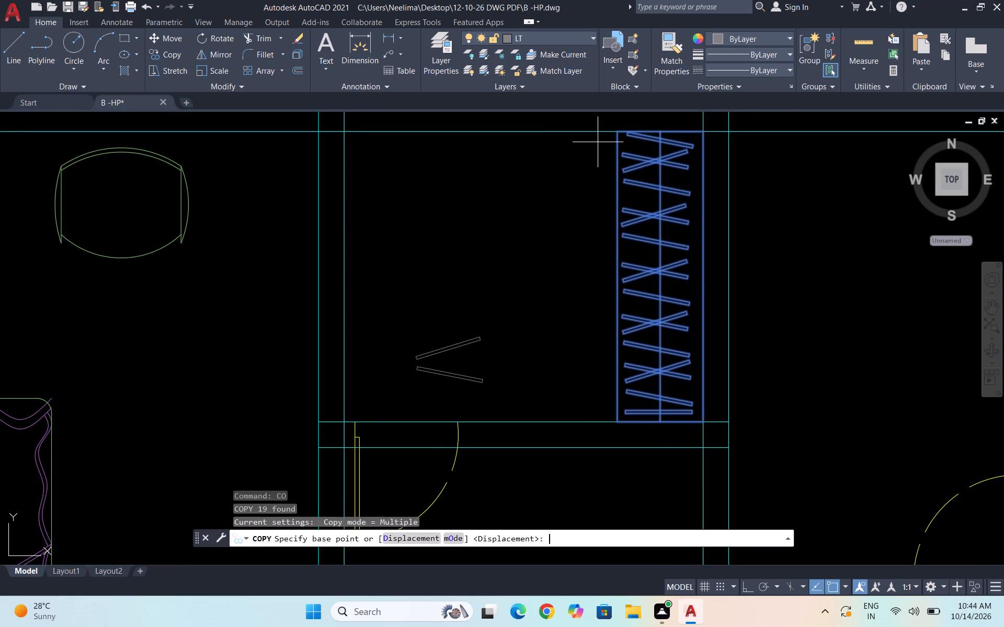
{"action": "left_click", "coordinate": [656, 276]}
{"action": "scroll", "coordinate": [749, 266], "scroll_direction": "down", "scroll_amount": 3}
{"action": "scroll", "coordinate": [638, 304], "scroll_direction": "down", "scroll_amount": 2}
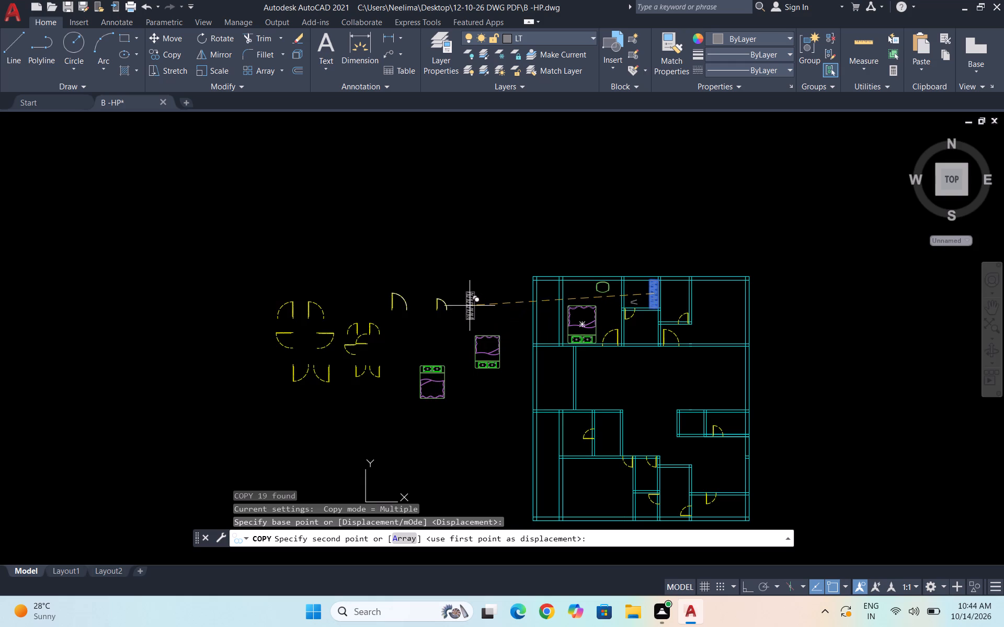
{"action": "scroll", "coordinate": [470, 306], "scroll_direction": "up", "scroll_amount": 2}
{"action": "left_click", "coordinate": [470, 306]}
{"action": "key", "text": "Escape"}
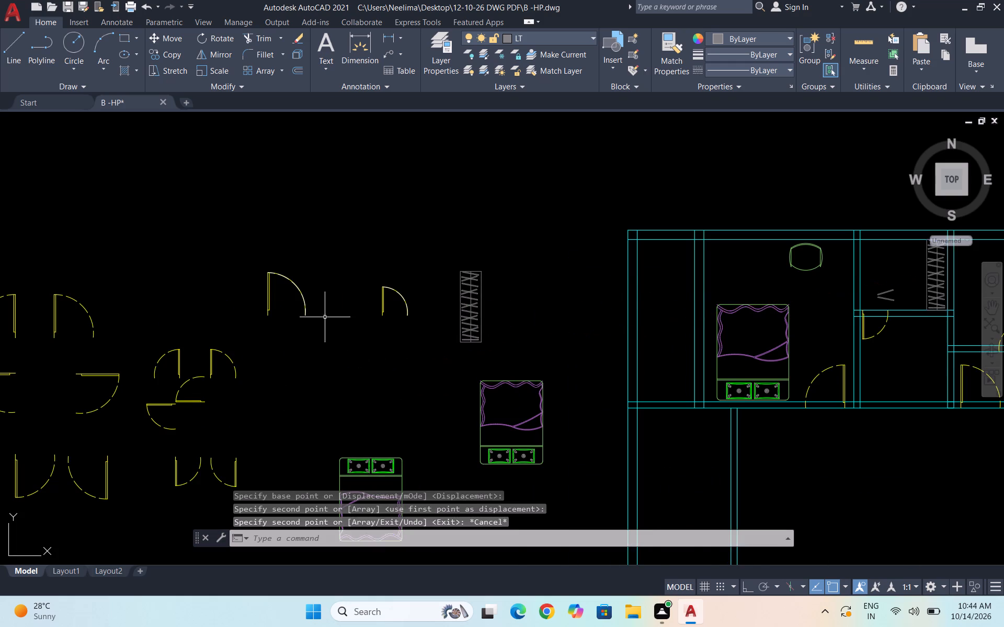
Move the loose hanger pair from the wardrobe room out of the plan, below the smaller spare single door.
{"action": "scroll", "coordinate": [320, 317], "scroll_direction": "down", "scroll_amount": 1}
{"action": "scroll", "coordinate": [676, 298], "scroll_direction": "up", "scroll_amount": 3}
{"action": "left_click_drag", "start_coordinate": [706, 342], "coordinate": [699, 340]}
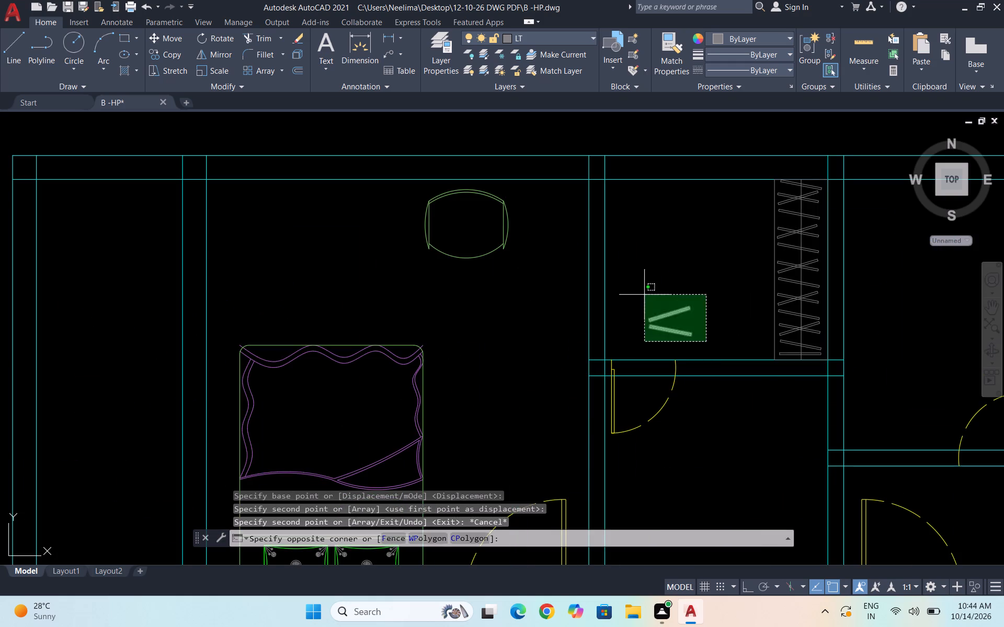
{"action": "left_click", "coordinate": [642, 291]}
{"action": "key", "text": "m"}
{"action": "key", "text": "Return"}
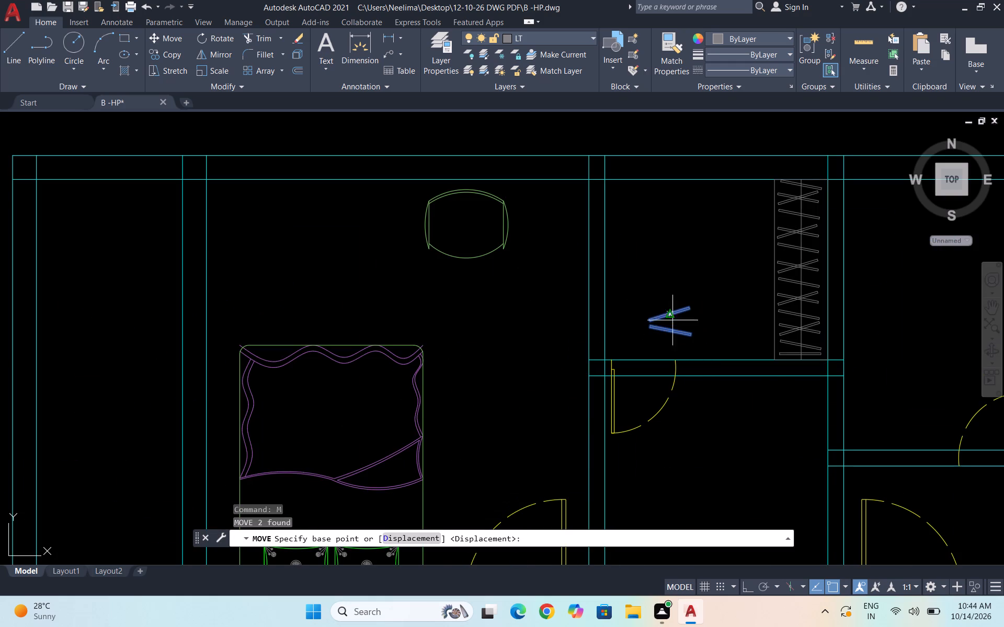
{"action": "left_click", "coordinate": [678, 332]}
{"action": "scroll", "coordinate": [721, 310], "scroll_direction": "down", "scroll_amount": 4}
{"action": "left_click", "coordinate": [527, 346]}
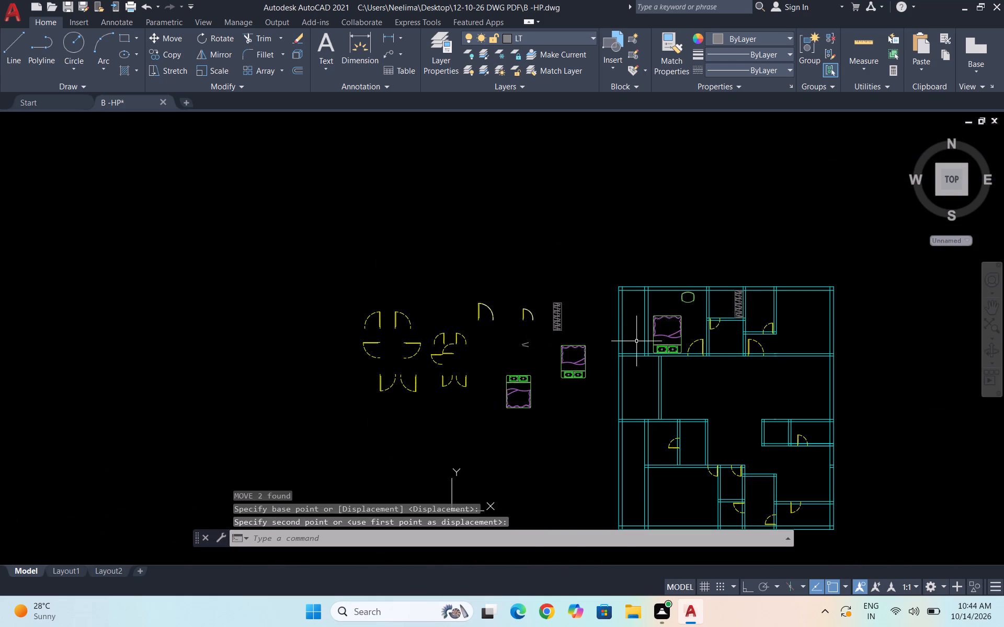
{"action": "scroll", "coordinate": [767, 321], "scroll_direction": "up", "scroll_amount": 3}
{"action": "key", "text": "Escape"}
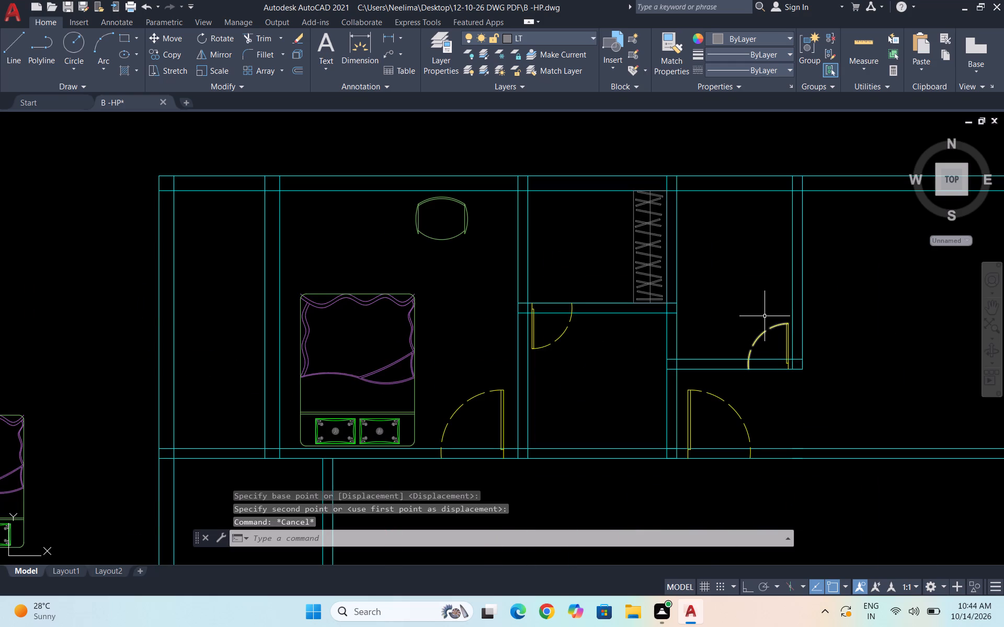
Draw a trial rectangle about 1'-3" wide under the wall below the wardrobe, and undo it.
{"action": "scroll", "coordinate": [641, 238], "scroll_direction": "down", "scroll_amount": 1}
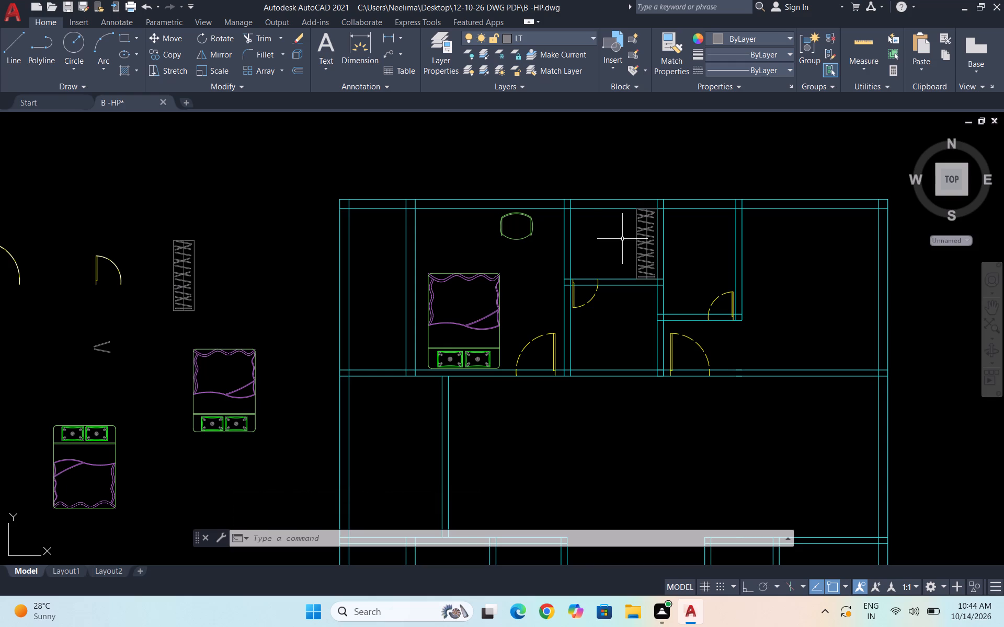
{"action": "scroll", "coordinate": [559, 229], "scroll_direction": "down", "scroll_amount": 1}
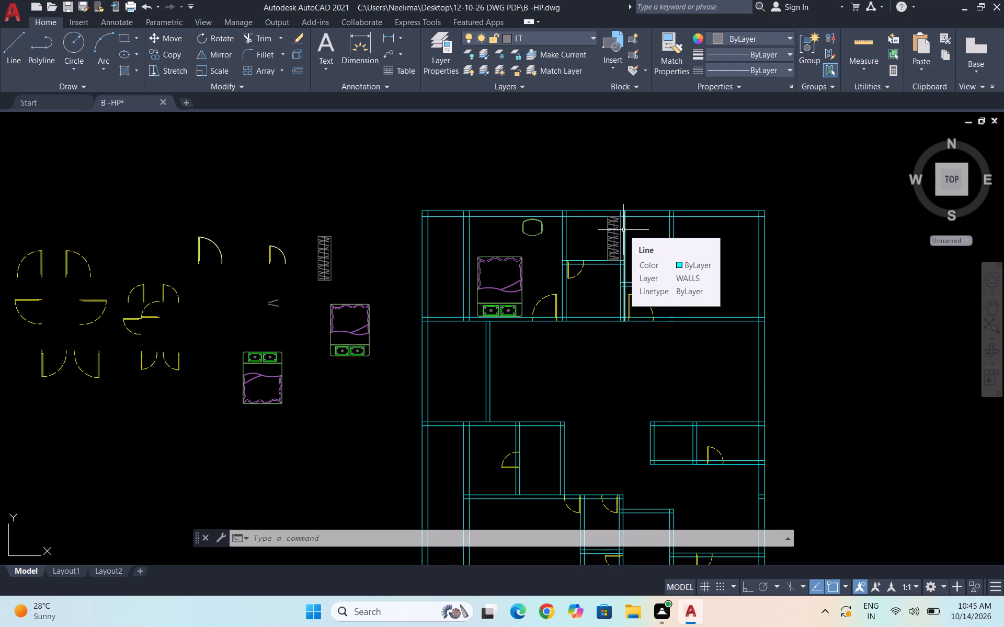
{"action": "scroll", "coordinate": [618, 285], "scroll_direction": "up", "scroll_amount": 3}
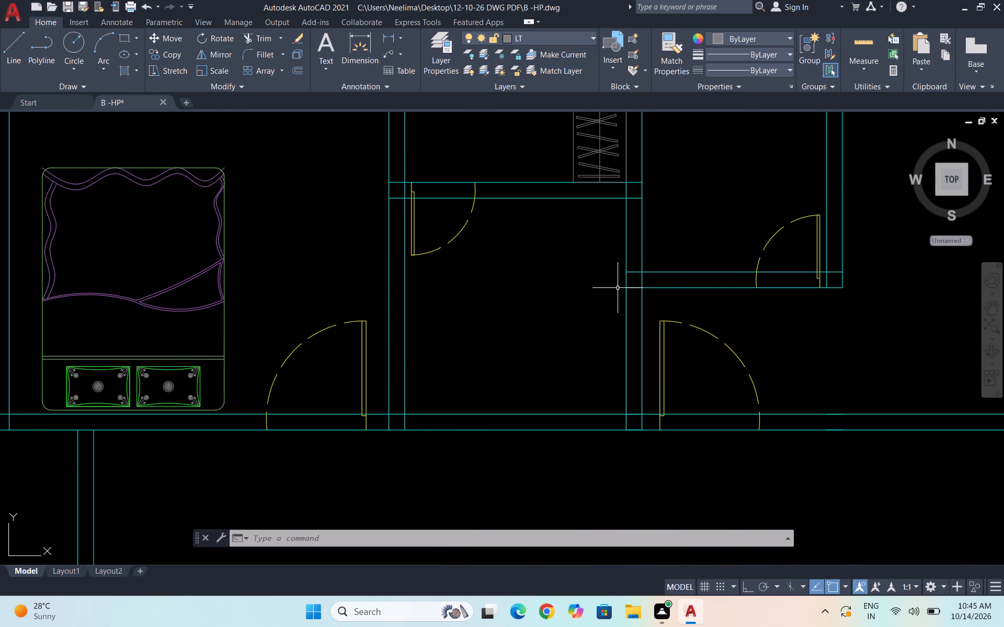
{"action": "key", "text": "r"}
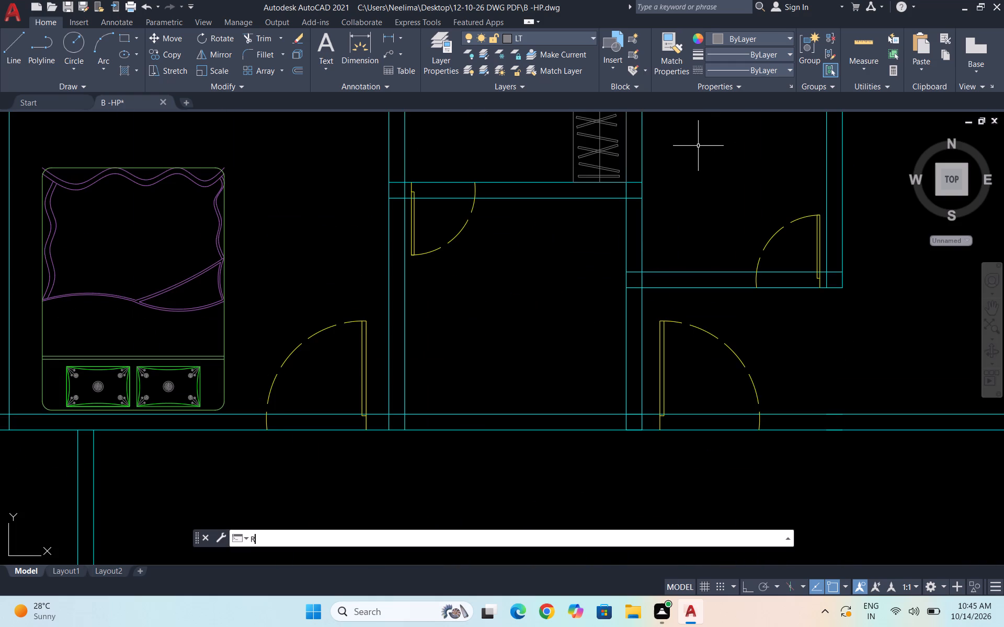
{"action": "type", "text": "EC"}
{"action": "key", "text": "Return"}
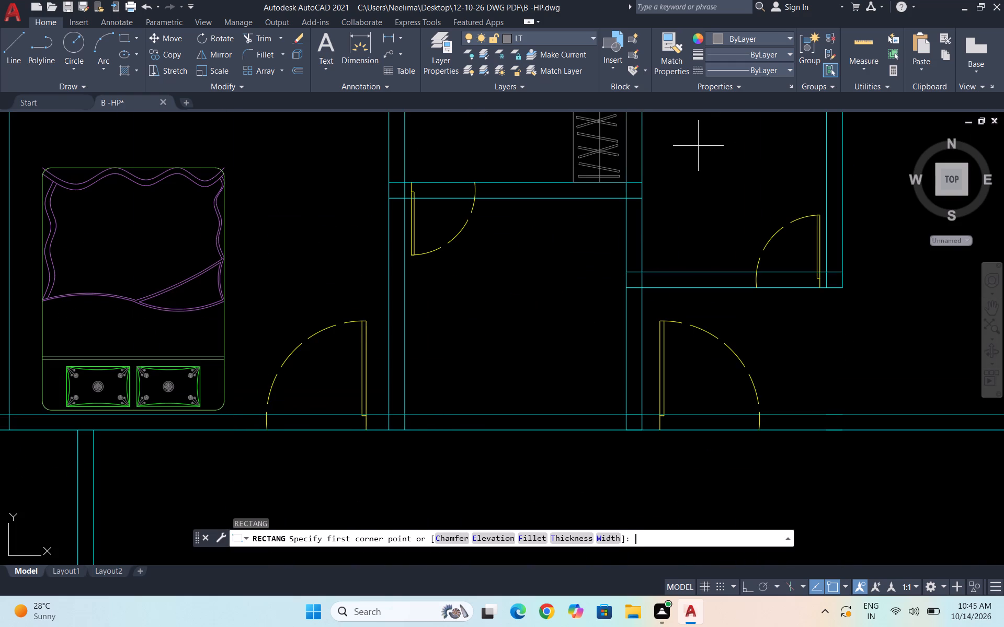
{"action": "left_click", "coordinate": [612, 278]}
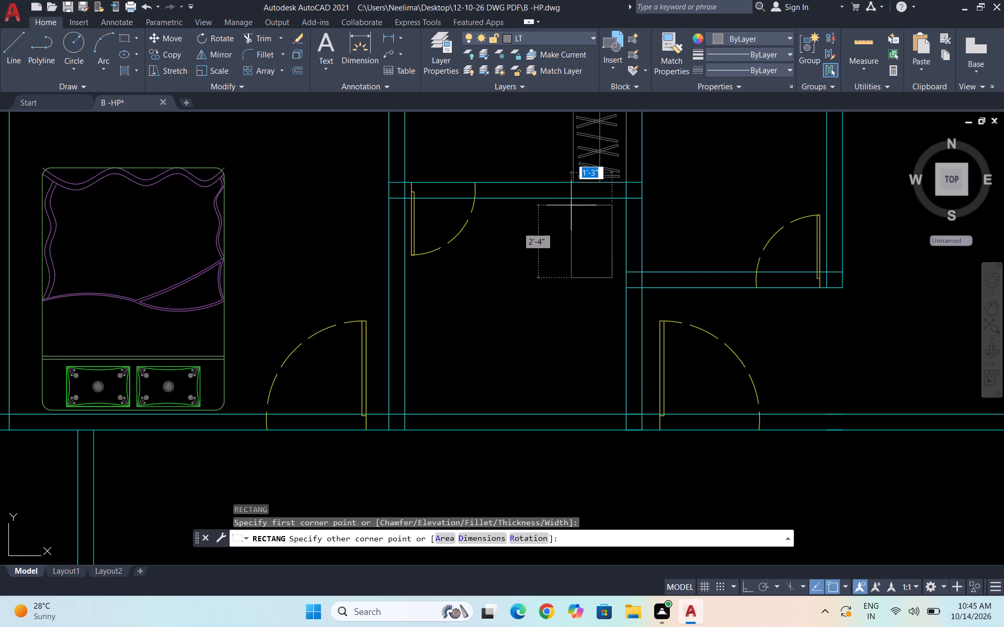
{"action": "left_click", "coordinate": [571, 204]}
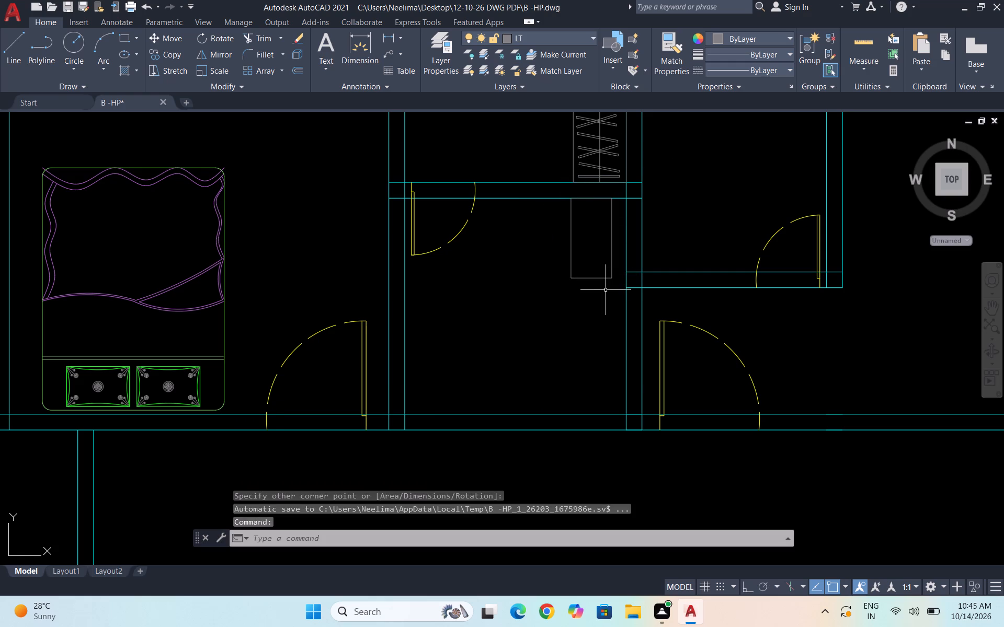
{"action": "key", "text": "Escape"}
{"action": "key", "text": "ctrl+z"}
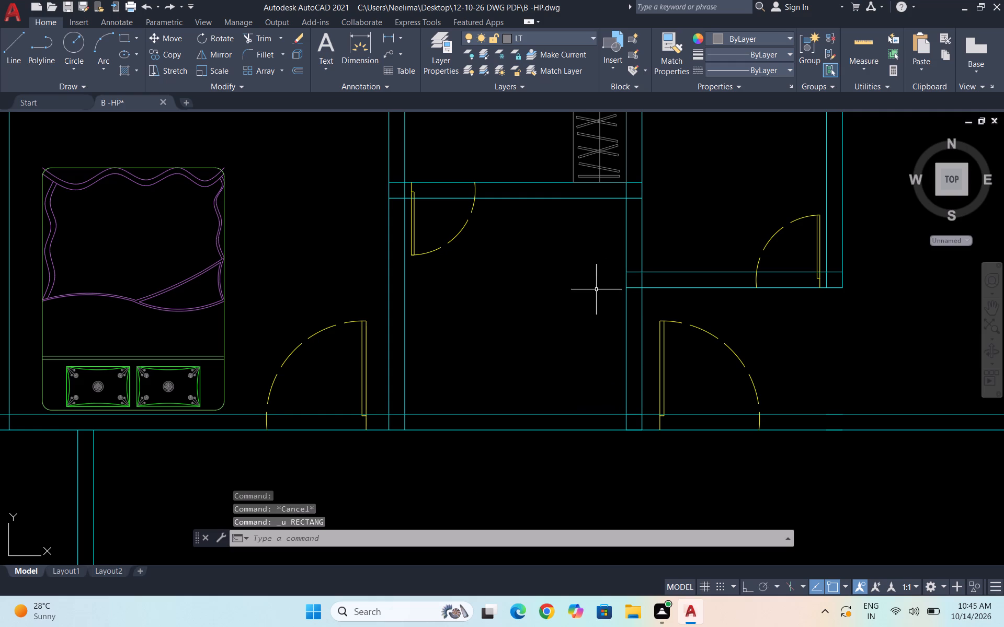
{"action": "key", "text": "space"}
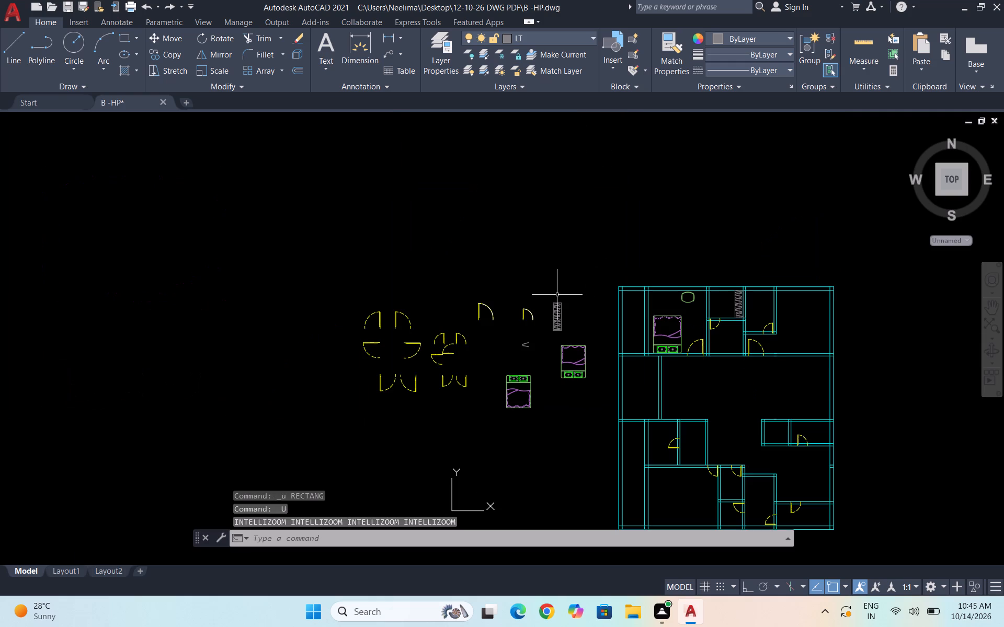
Draw a small upright rectangle under the wall below the wardrobe, near the room's right-hand wall.
{"action": "scroll", "coordinate": [725, 329], "scroll_direction": "up", "scroll_amount": 2}
{"action": "scroll", "coordinate": [767, 334], "scroll_direction": "up", "scroll_amount": 3}
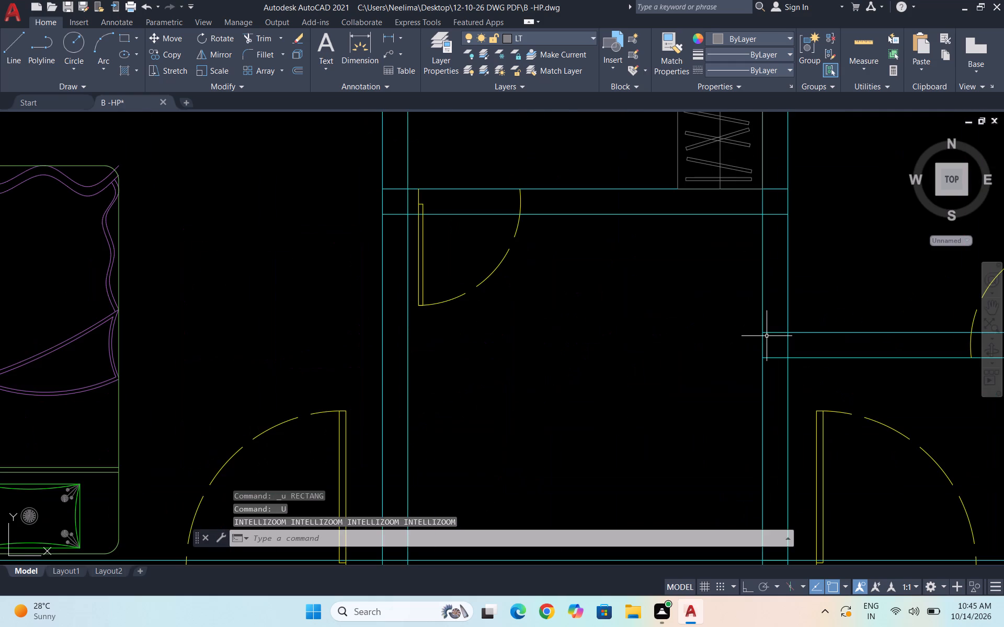
{"action": "type", "text": "REC"}
{"action": "key", "text": "Return"}
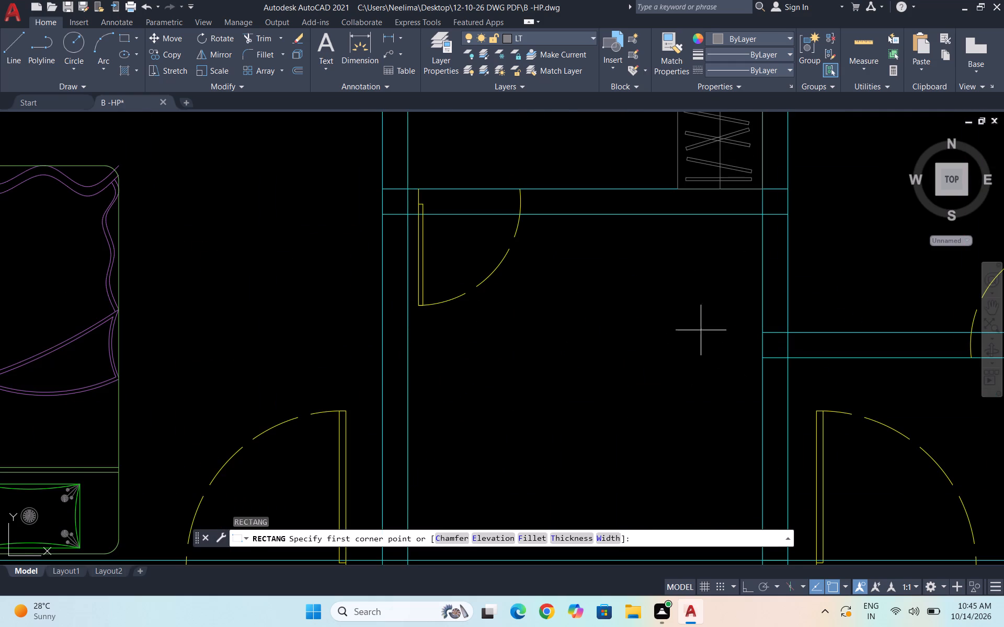
{"action": "scroll", "coordinate": [723, 311], "scroll_direction": "up", "scroll_amount": 1}
{"action": "left_click", "coordinate": [762, 324]}
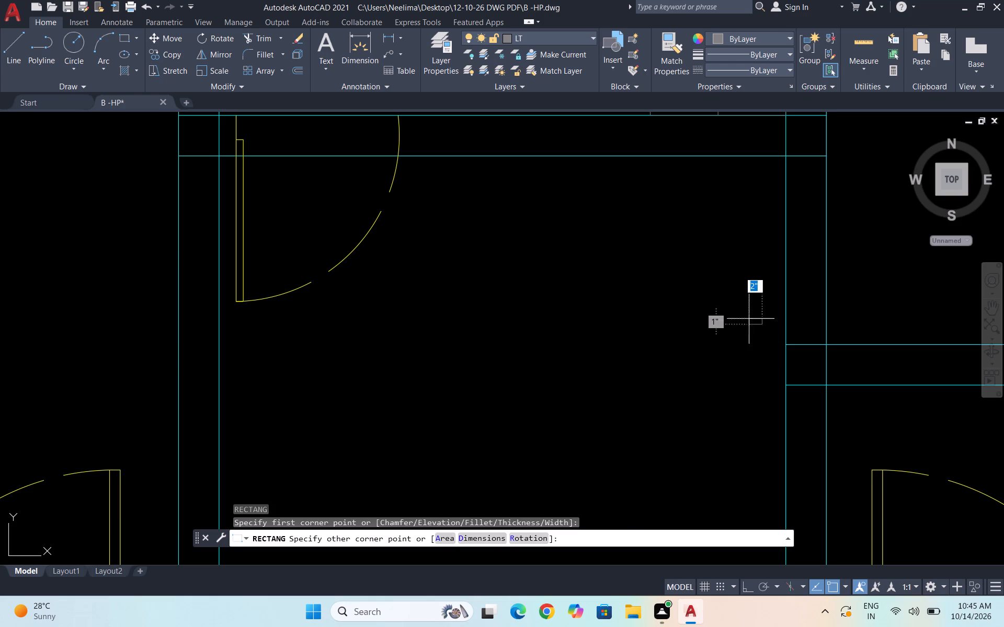
{"action": "left_click", "coordinate": [668, 169]}
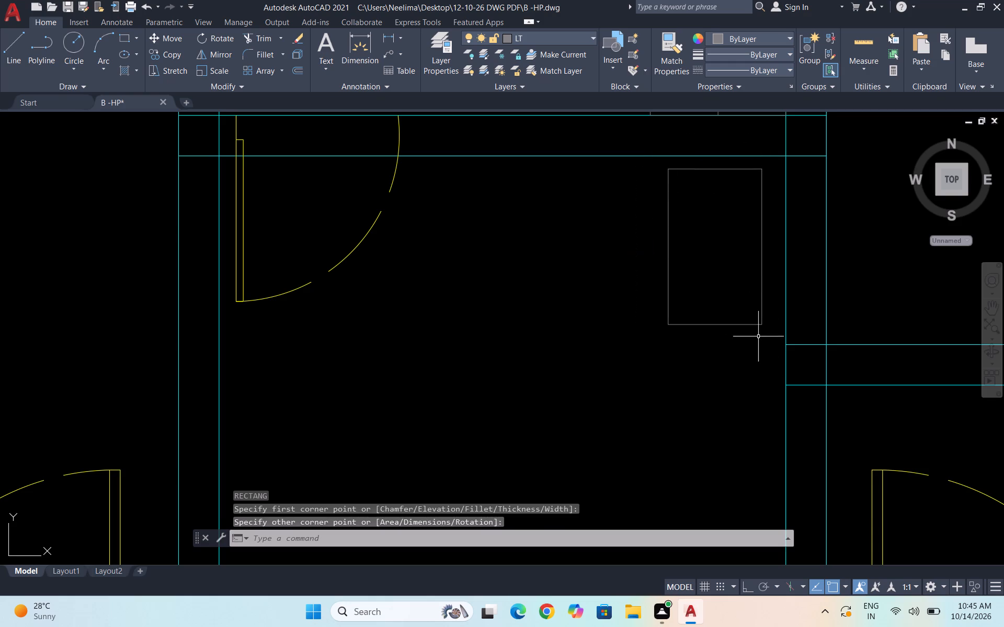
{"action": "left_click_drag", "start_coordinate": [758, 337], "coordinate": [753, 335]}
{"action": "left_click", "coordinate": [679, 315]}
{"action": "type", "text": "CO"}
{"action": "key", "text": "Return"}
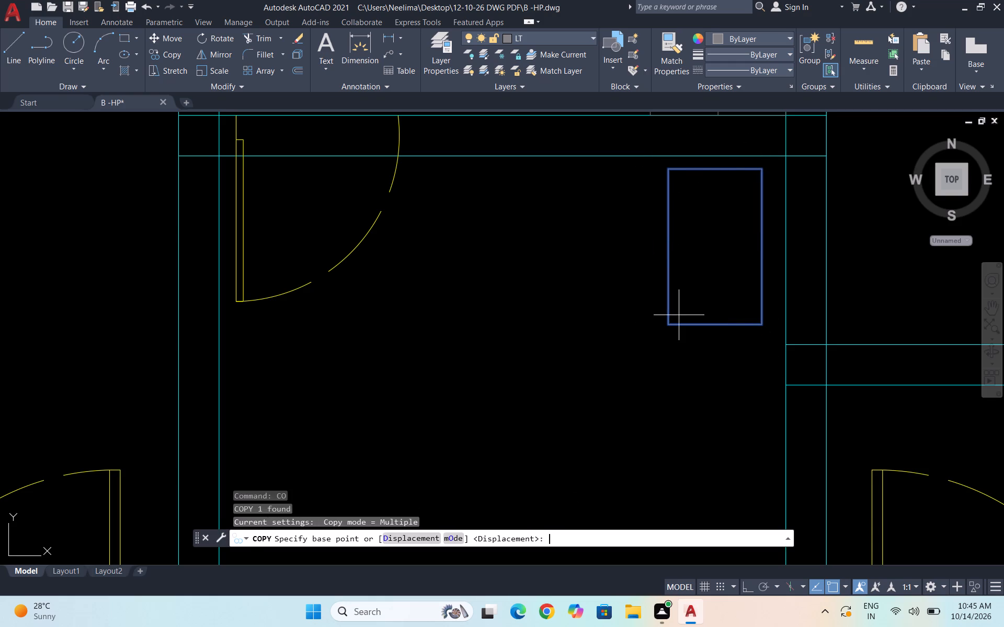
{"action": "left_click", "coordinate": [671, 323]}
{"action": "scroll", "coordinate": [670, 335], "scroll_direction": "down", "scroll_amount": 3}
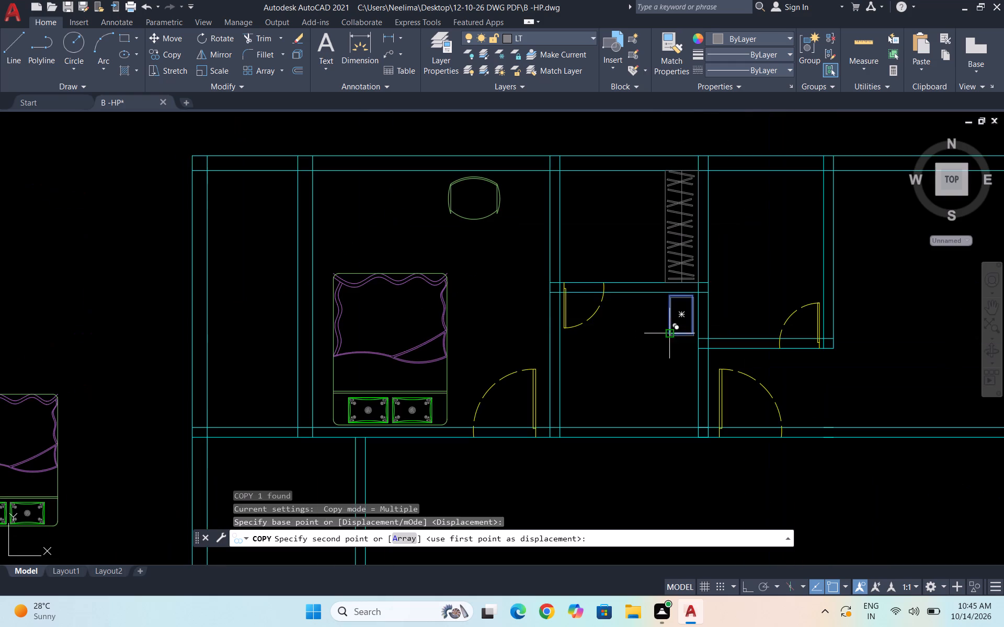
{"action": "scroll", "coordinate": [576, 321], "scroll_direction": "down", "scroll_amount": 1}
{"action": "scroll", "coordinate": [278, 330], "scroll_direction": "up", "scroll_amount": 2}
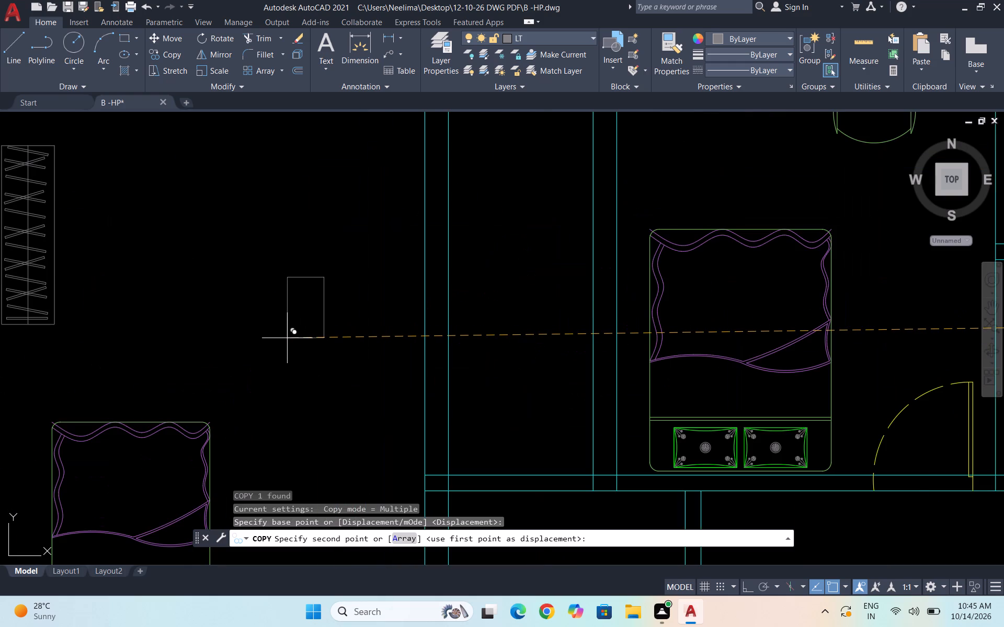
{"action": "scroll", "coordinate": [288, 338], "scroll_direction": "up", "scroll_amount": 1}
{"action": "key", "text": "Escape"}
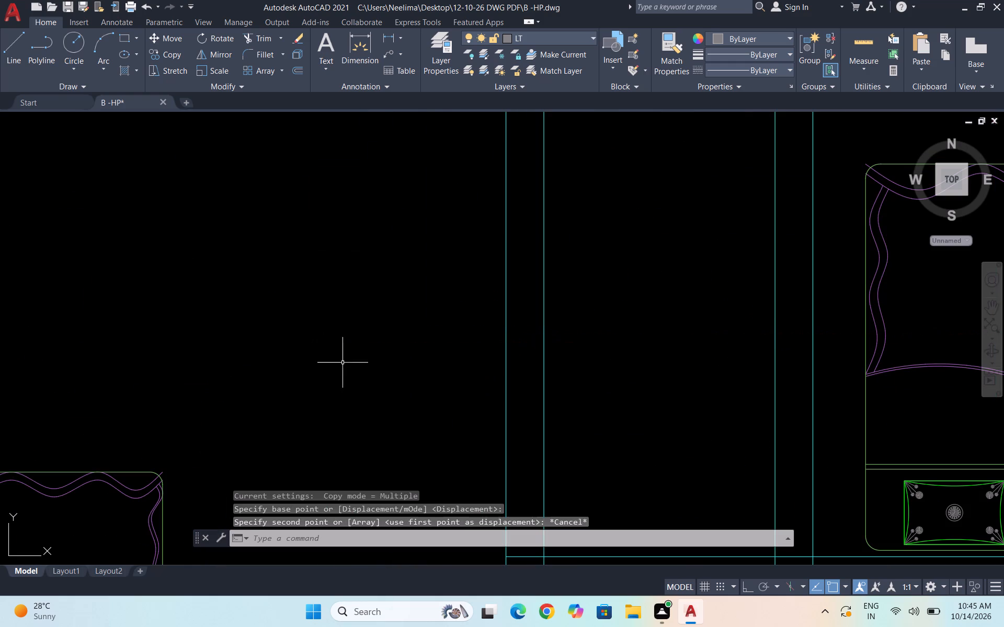
Copy the small rectangle out of the floor plan, into the space between the spare wardrobe and the plan's outer wall.
{"action": "scroll", "coordinate": [461, 364], "scroll_direction": "down", "scroll_amount": 3}
{"action": "scroll", "coordinate": [777, 344], "scroll_direction": "up", "scroll_amount": 3}
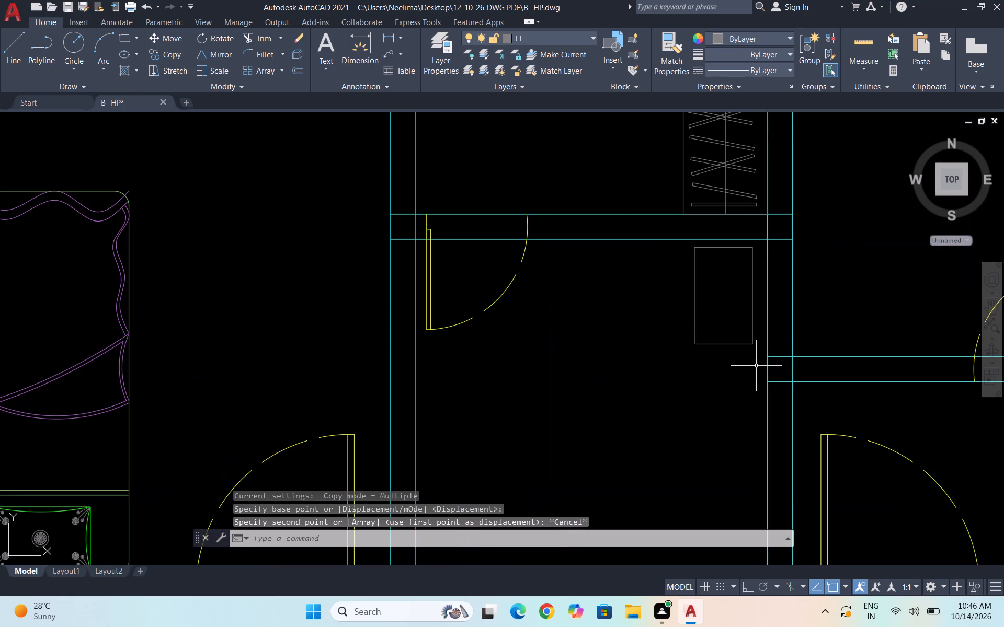
{"action": "left_click", "coordinate": [755, 367]}
{"action": "left_click", "coordinate": [681, 317]}
{"action": "type", "text": "CO"}
{"action": "key", "text": "Return"}
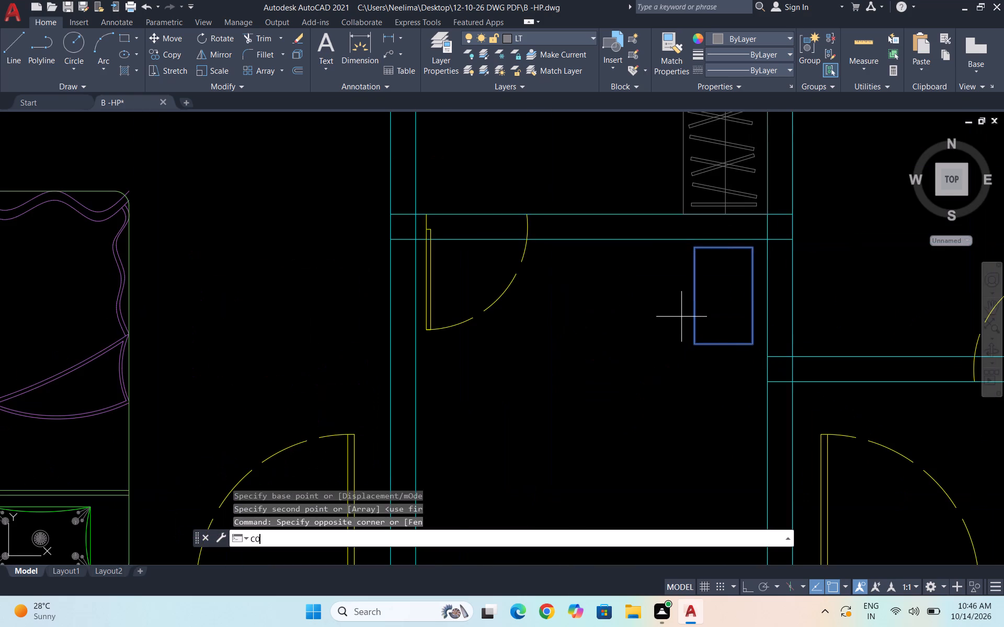
{"action": "left_click", "coordinate": [696, 343]}
{"action": "scroll", "coordinate": [771, 334], "scroll_direction": "down", "scroll_amount": 3}
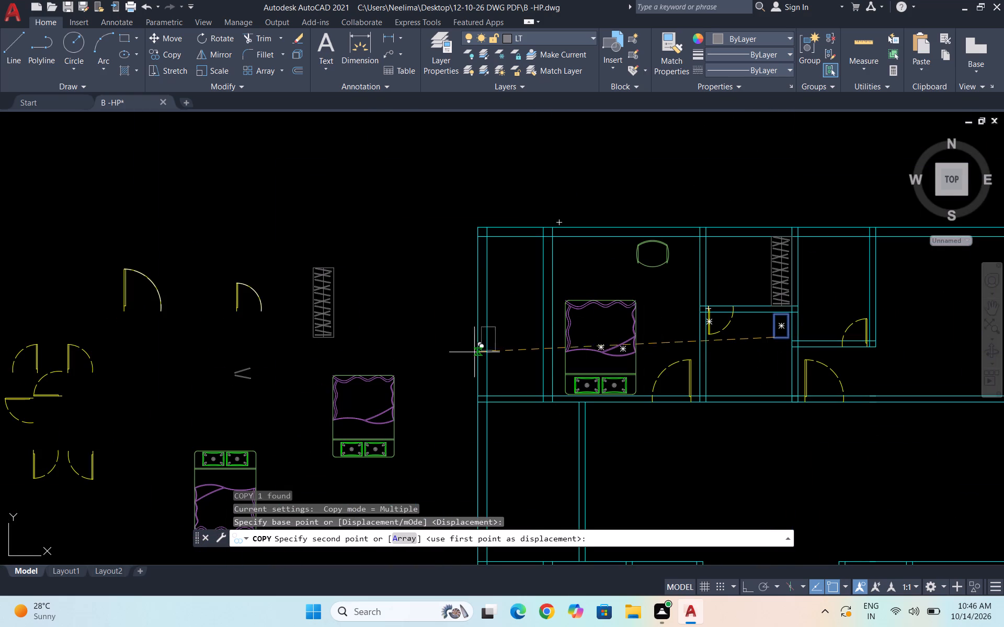
{"action": "left_click", "coordinate": [414, 347]}
{"action": "scroll", "coordinate": [417, 338], "scroll_direction": "up", "scroll_amount": 2}
{"action": "key", "text": "Escape"}
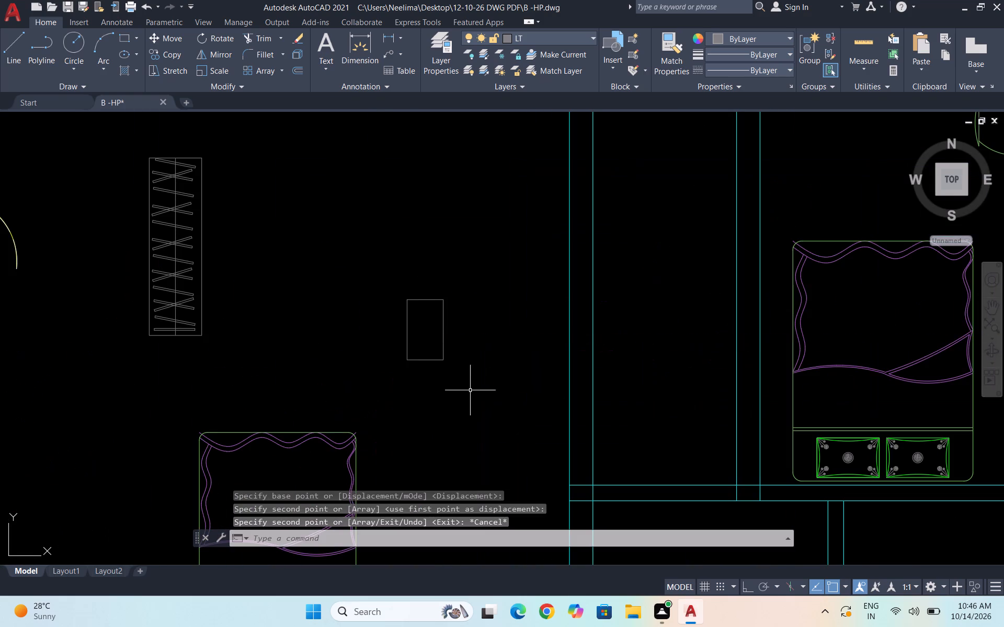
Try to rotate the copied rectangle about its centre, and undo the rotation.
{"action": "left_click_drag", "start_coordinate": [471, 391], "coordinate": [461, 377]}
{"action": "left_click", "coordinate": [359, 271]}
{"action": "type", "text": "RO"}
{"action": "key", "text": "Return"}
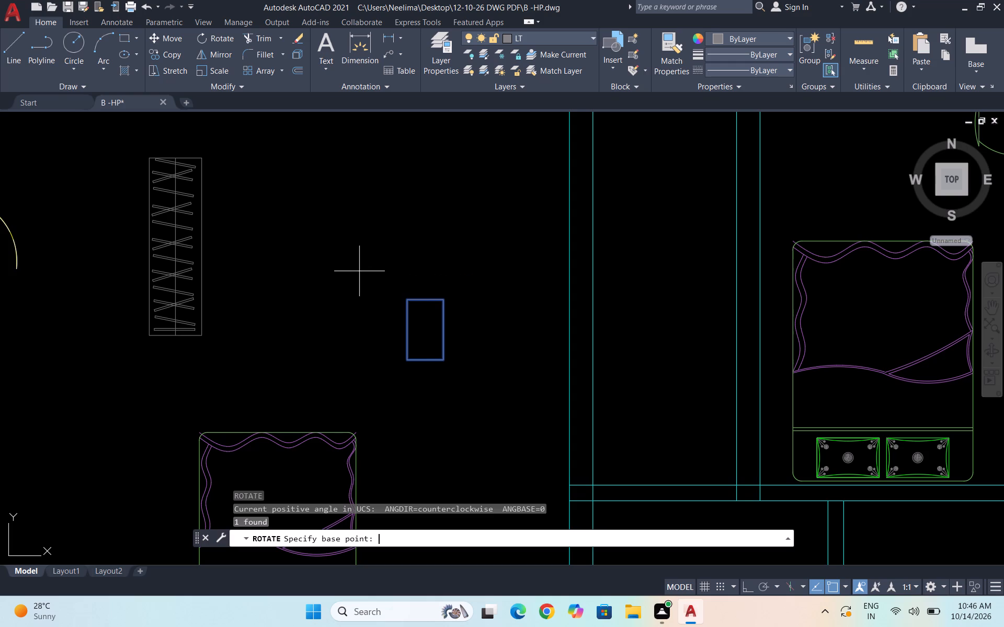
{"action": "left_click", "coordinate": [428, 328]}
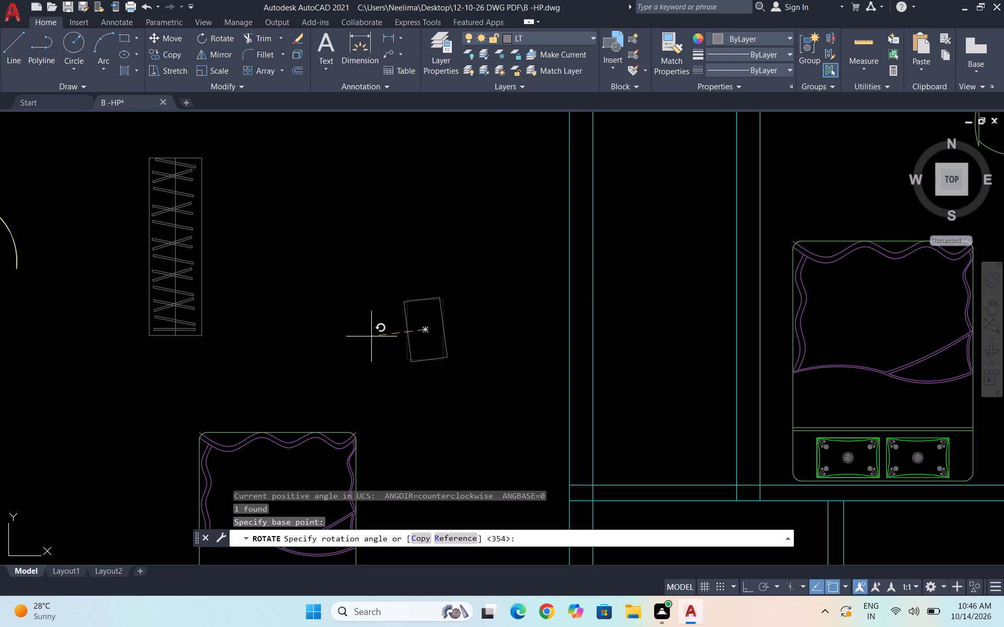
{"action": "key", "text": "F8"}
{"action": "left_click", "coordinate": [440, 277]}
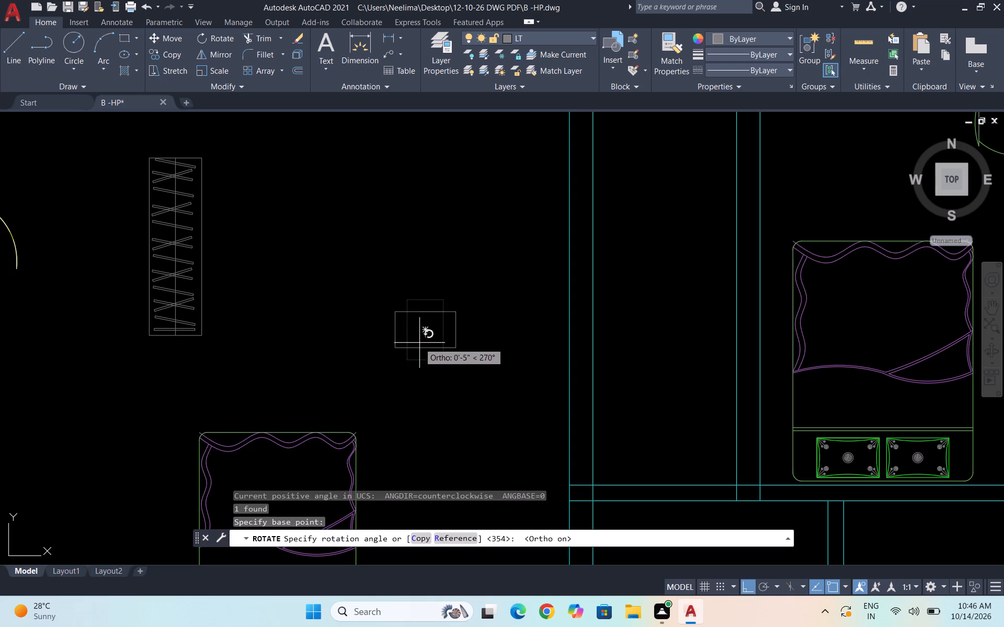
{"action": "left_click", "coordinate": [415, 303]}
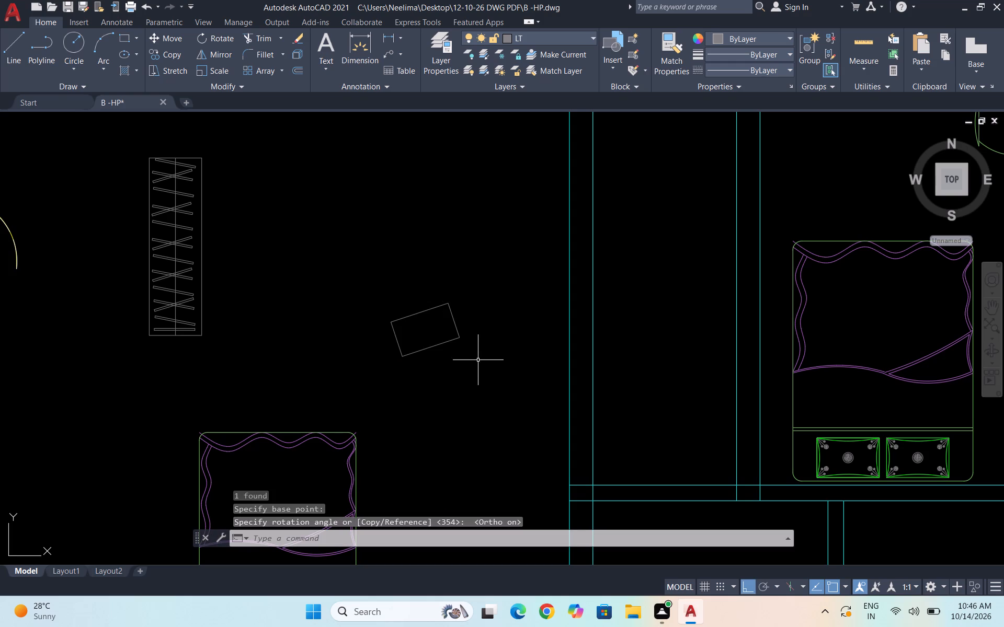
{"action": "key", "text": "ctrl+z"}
Rotate the copied rectangle 90° about its centre with Ortho on, so its long sides run horizontally.
{"action": "left_click", "coordinate": [481, 382]}
{"action": "left_click", "coordinate": [380, 282]}
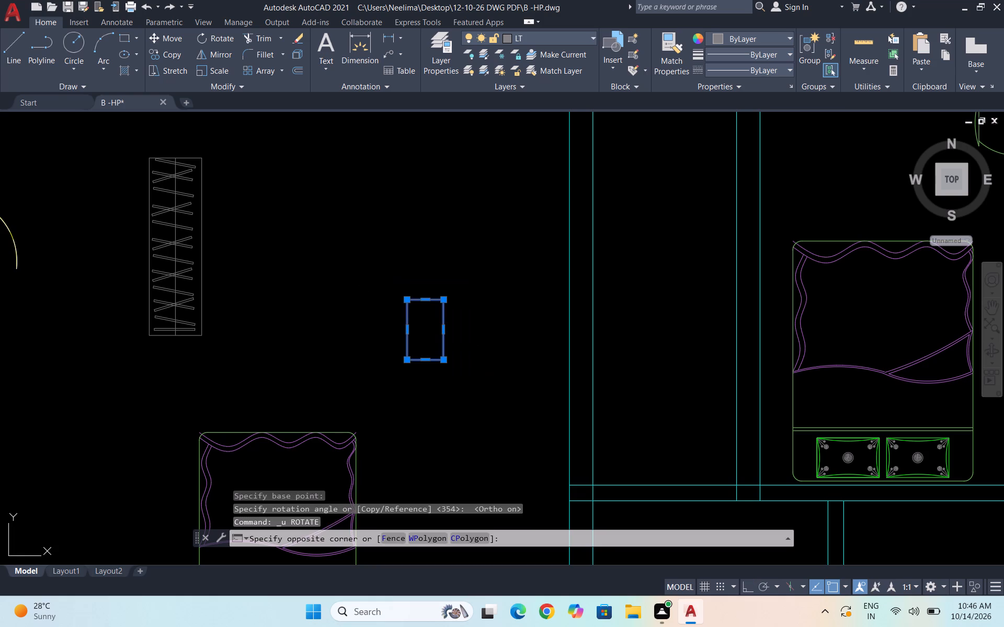
{"action": "type", "text": "RO"}
{"action": "key", "text": "Return"}
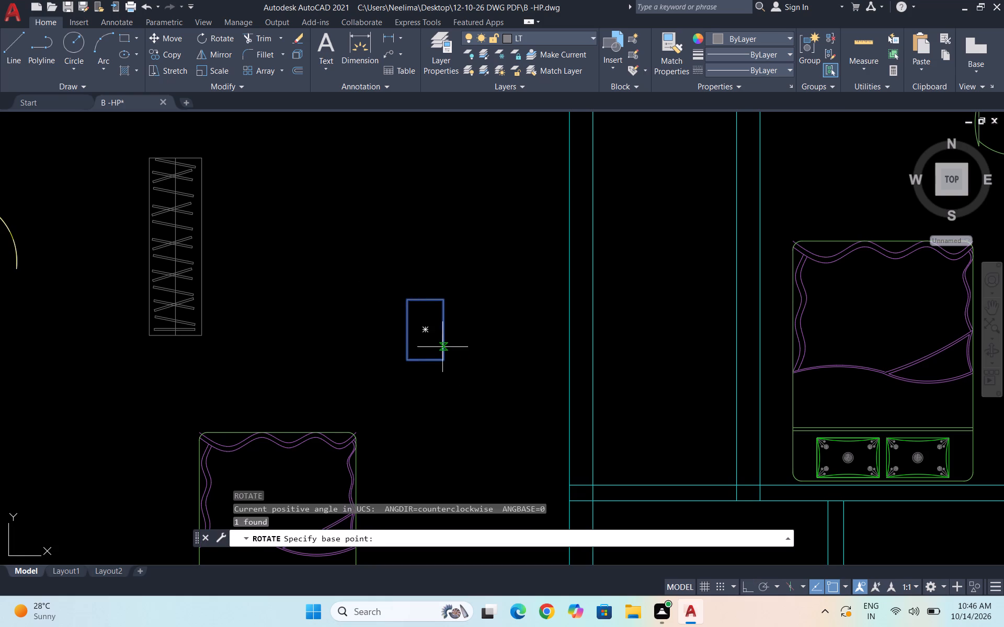
{"action": "left_click", "coordinate": [423, 327]}
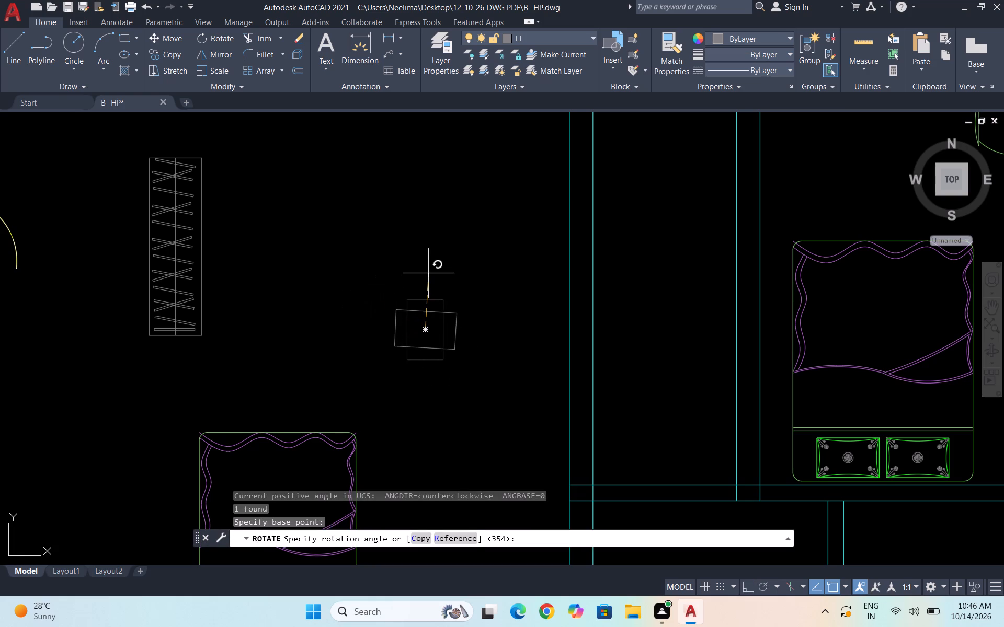
{"action": "key", "text": "F8"}
{"action": "left_click", "coordinate": [430, 285]}
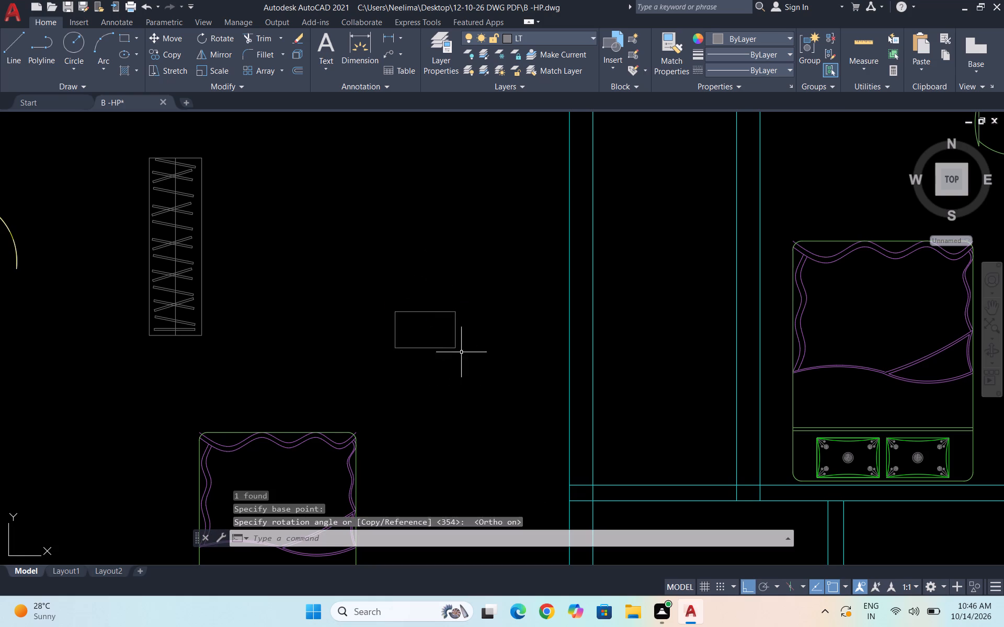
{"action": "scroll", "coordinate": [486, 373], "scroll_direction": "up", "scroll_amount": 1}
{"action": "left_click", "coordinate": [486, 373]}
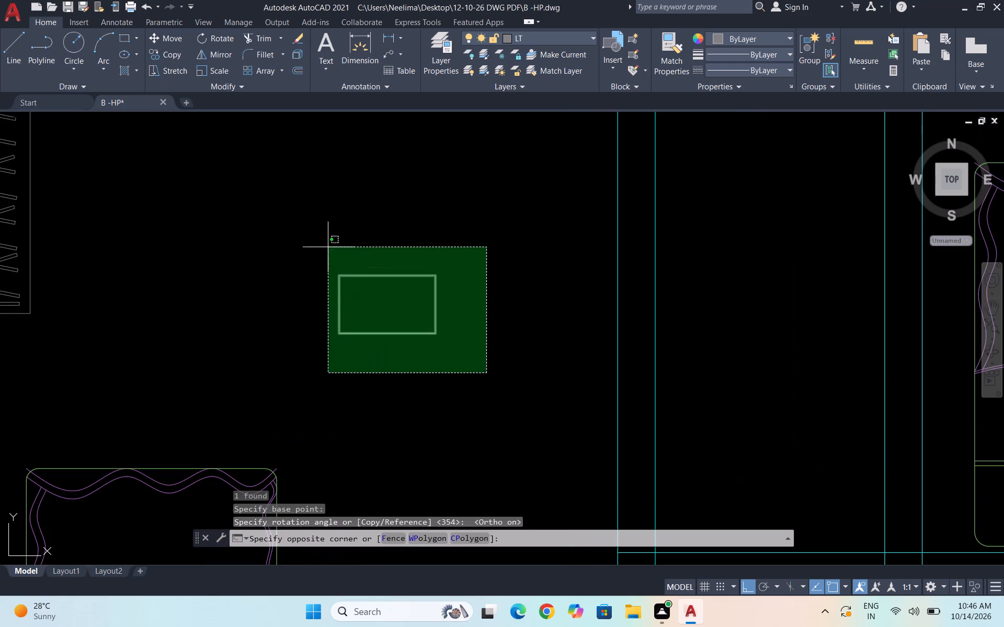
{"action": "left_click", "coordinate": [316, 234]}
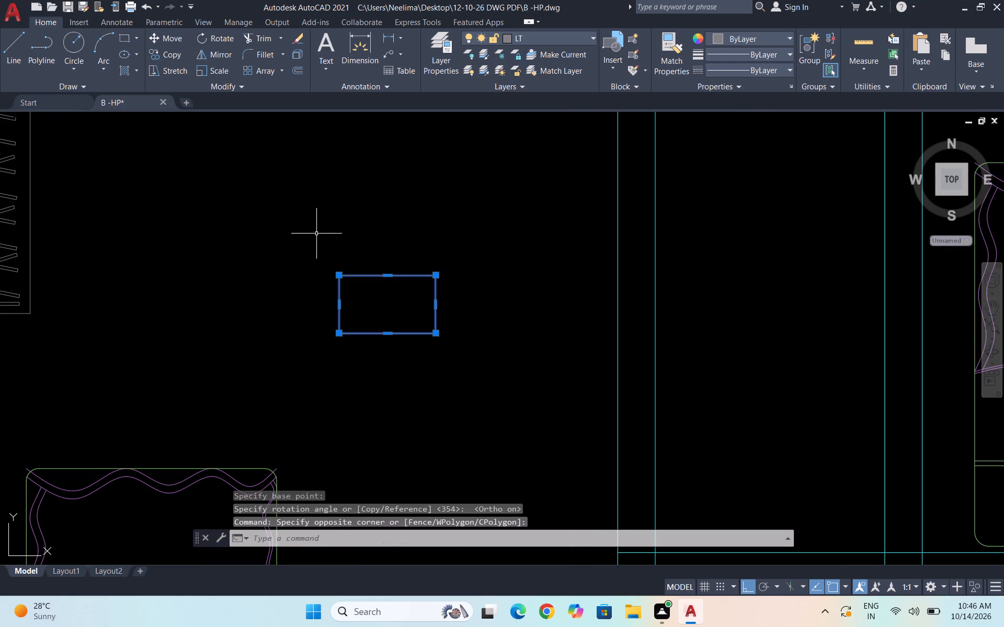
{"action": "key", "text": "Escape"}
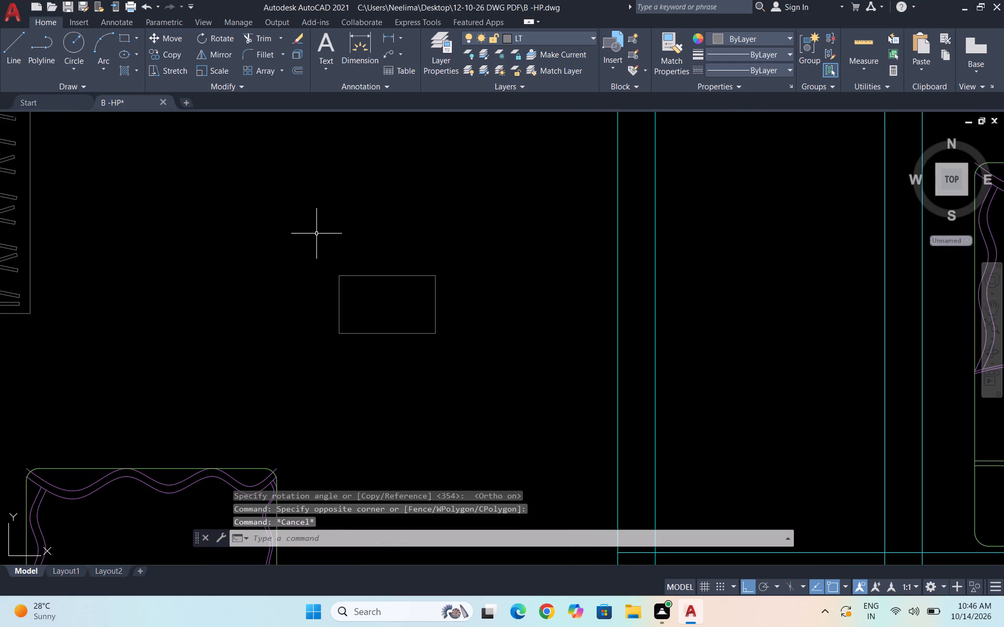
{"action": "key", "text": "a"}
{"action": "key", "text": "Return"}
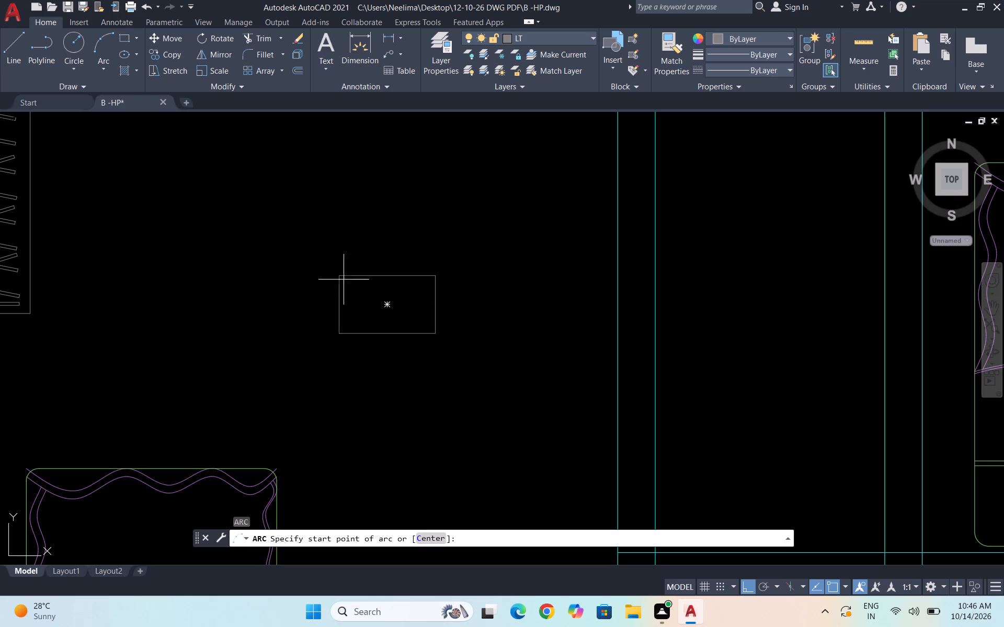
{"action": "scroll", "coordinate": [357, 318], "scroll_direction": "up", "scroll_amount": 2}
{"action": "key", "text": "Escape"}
Draw an inner rectangle about 1'-9" by 10" inside the rotated rectangle, leaving a wider margin along the top edge.
{"action": "type", "text": "REC"}
{"action": "key", "text": "Return"}
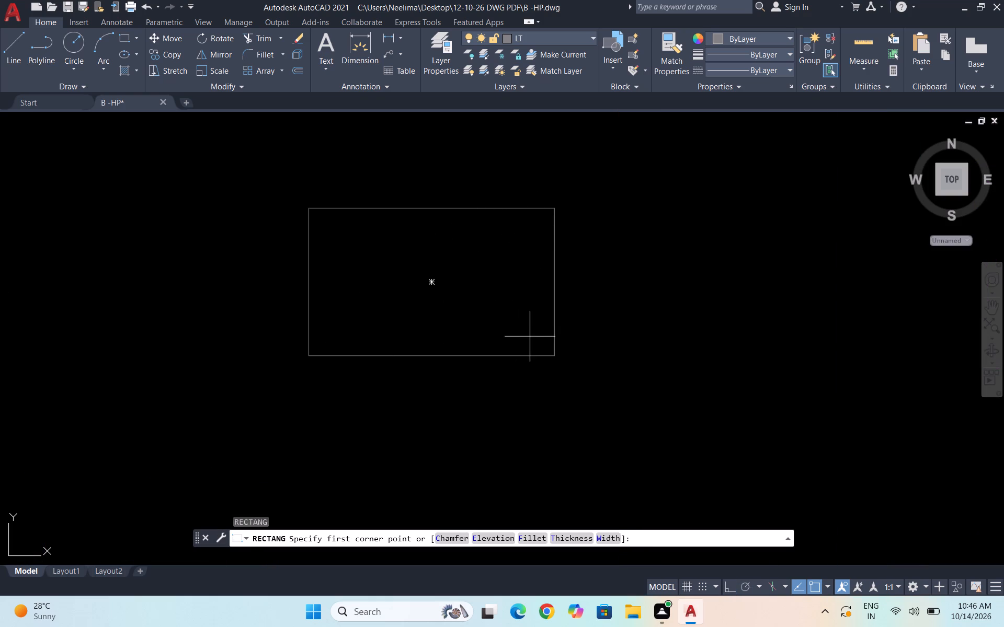
{"action": "scroll", "coordinate": [530, 336], "scroll_direction": "up", "scroll_amount": 1}
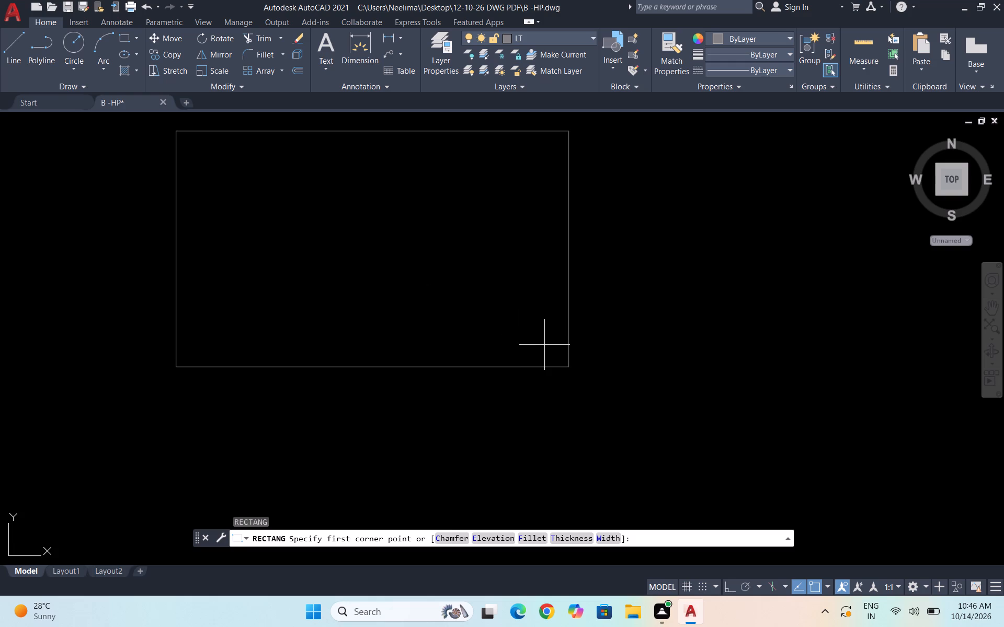
{"action": "left_click", "coordinate": [546, 346]}
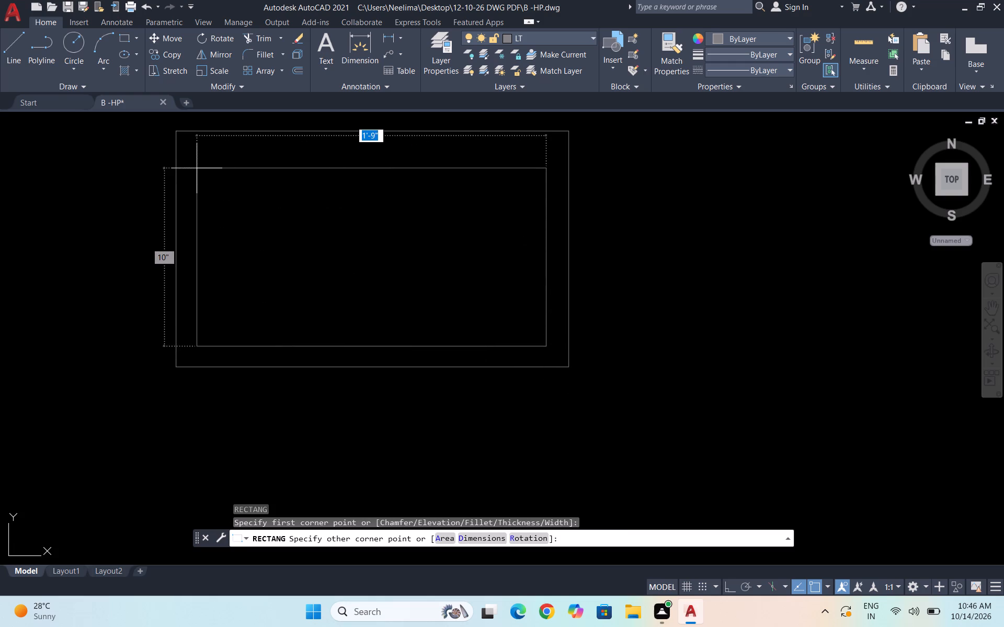
{"action": "left_click", "coordinate": [196, 168]}
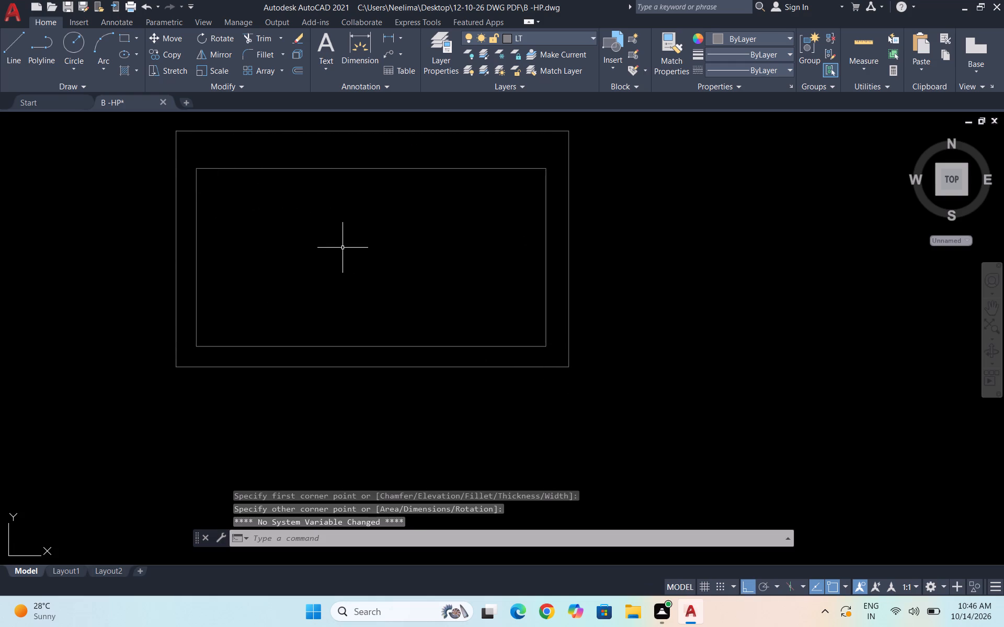
Draw a three-point arc through the inner rectangle's upper-left and upper-right corners, ending about 3'-10" directly above the upper-right corner.
{"action": "key", "text": "a"}
{"action": "key", "text": "Return"}
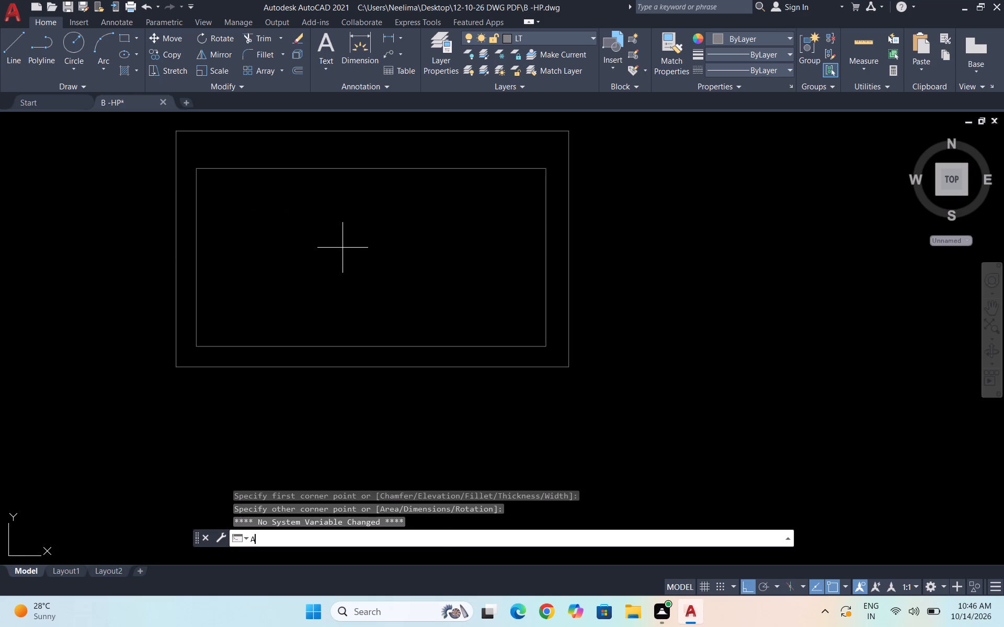
{"action": "left_click", "coordinate": [198, 171]}
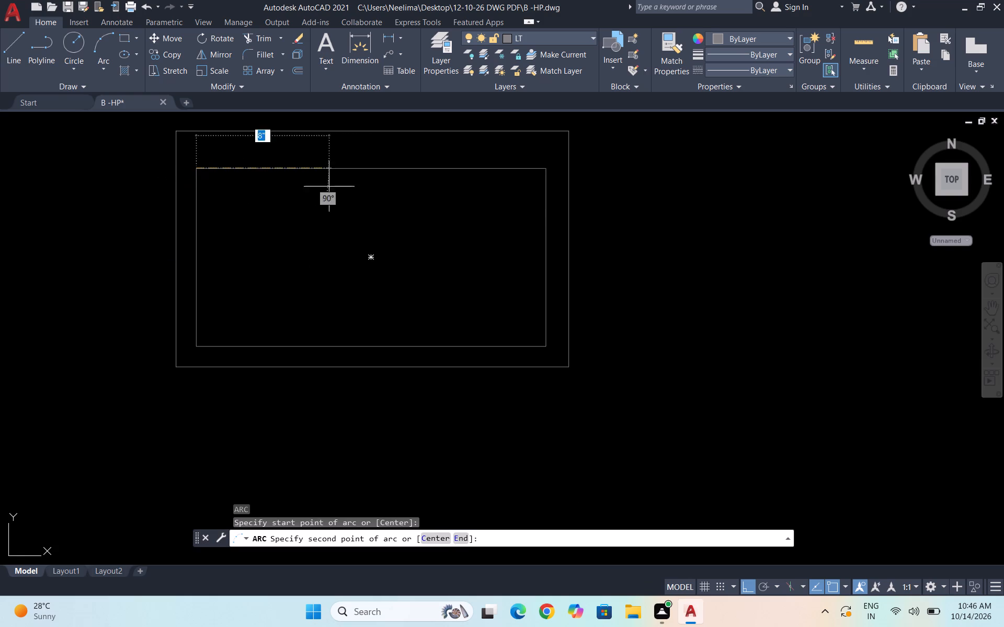
{"action": "left_click", "coordinate": [543, 167]}
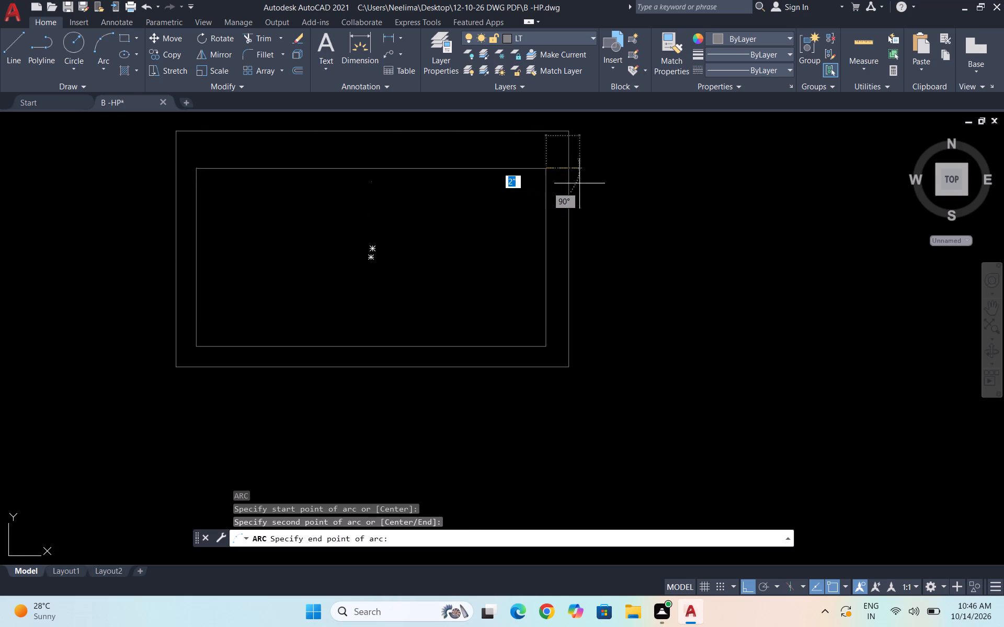
{"action": "scroll", "coordinate": [602, 170], "scroll_direction": "down", "scroll_amount": 3}
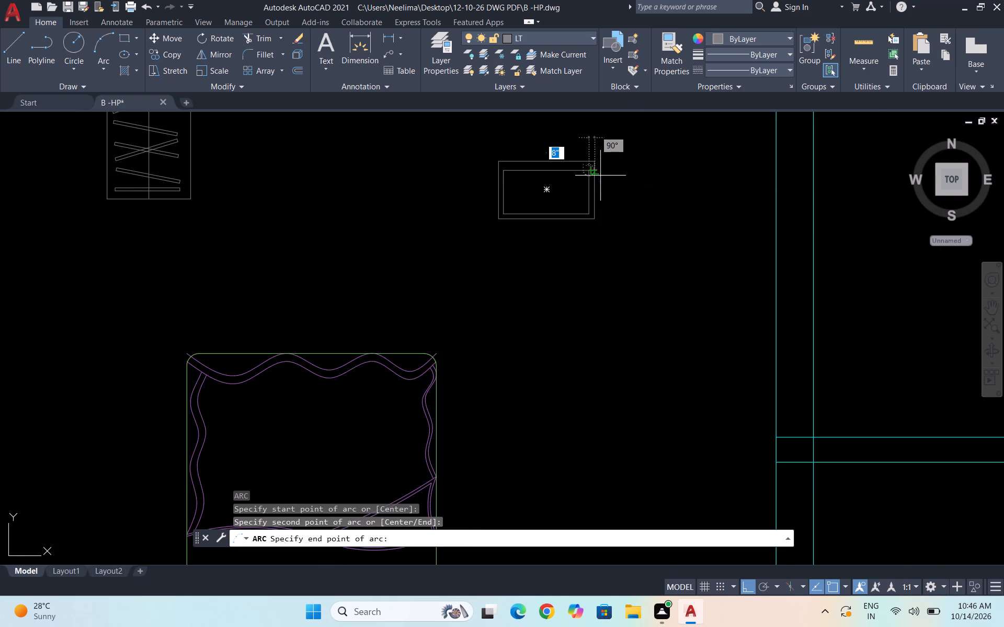
{"action": "scroll", "coordinate": [598, 181], "scroll_direction": "down", "scroll_amount": 2}
{"action": "scroll", "coordinate": [586, 163], "scroll_direction": "up", "scroll_amount": 5}
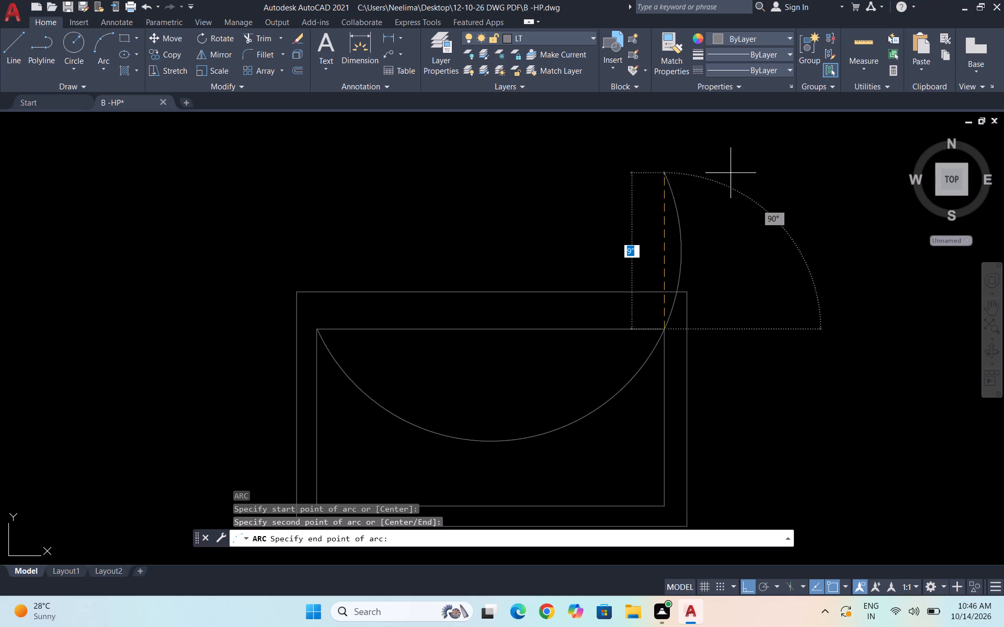
{"action": "scroll", "coordinate": [746, 168], "scroll_direction": "down", "scroll_amount": 3}
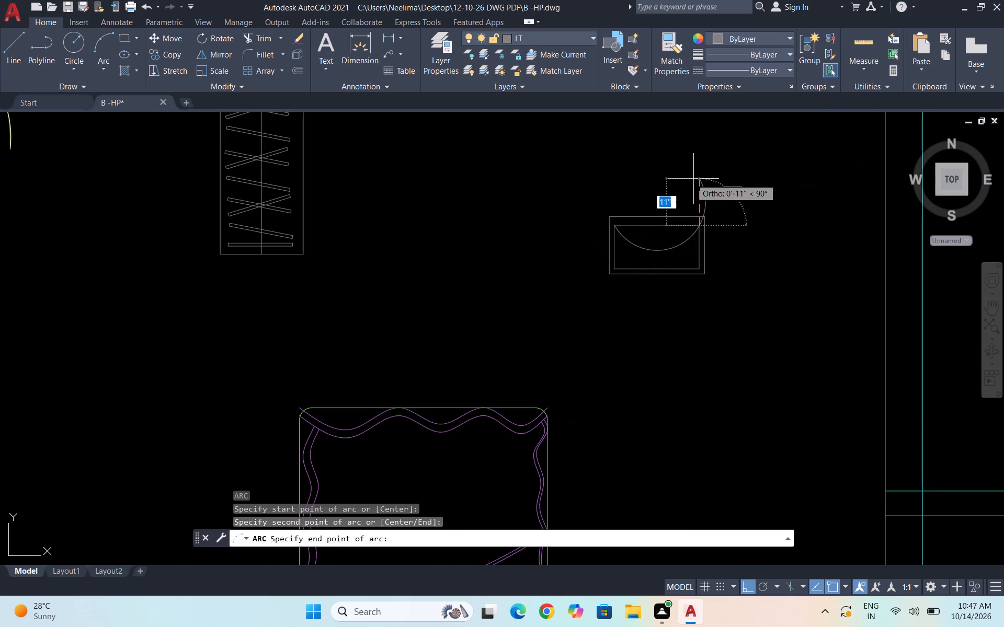
{"action": "scroll", "coordinate": [685, 255], "scroll_direction": "down", "scroll_amount": 1}
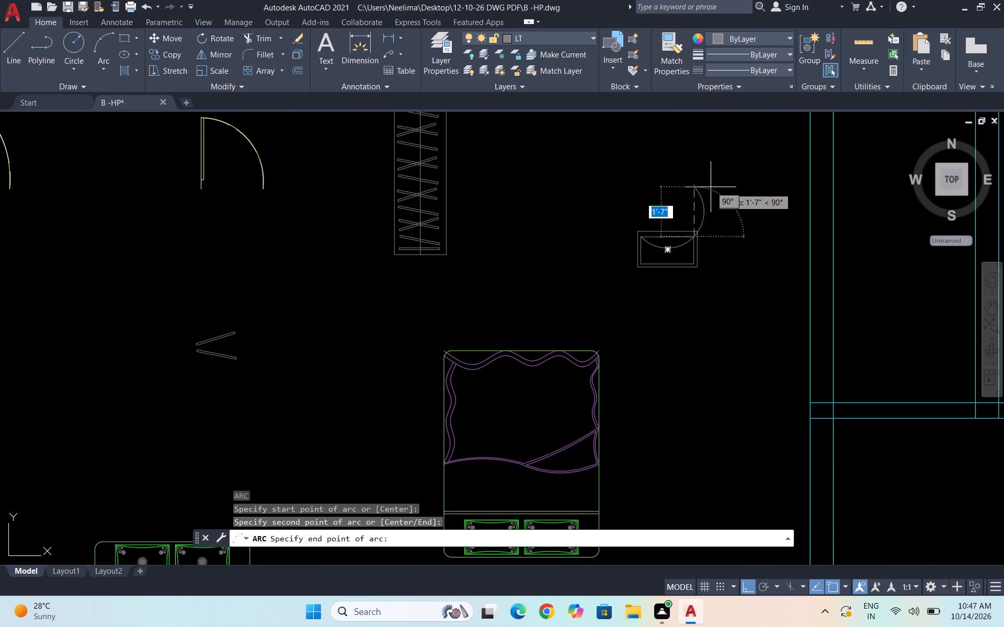
{"action": "left_click", "coordinate": [786, 118]}
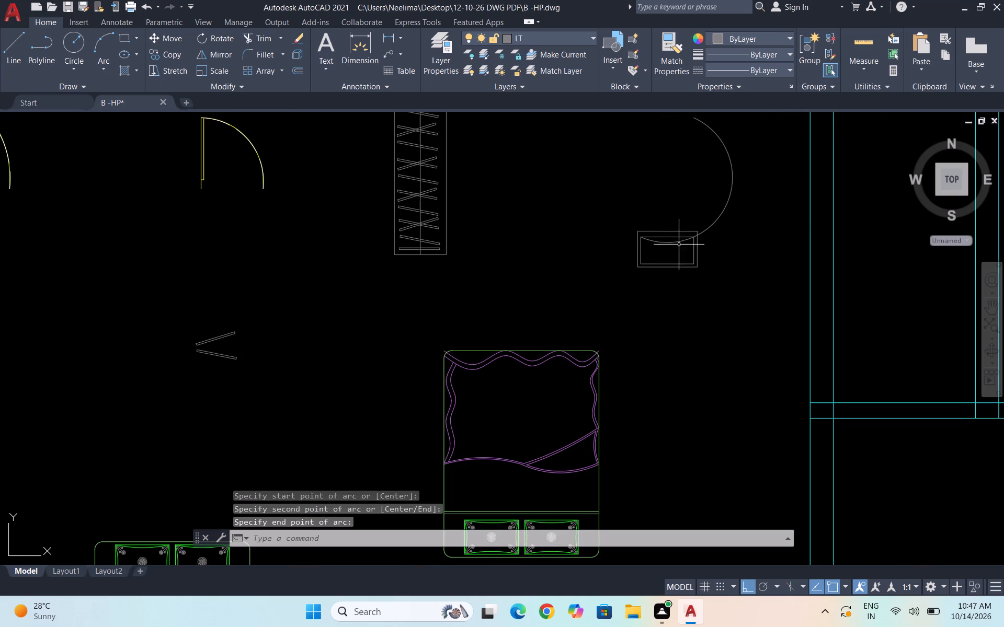
Trim off the arc beyond the inner rectangle's upper-right corner, leaving only the shallow curve below its top edge.
{"action": "type", "text": "TR"}
{"action": "key", "text": "Return"}
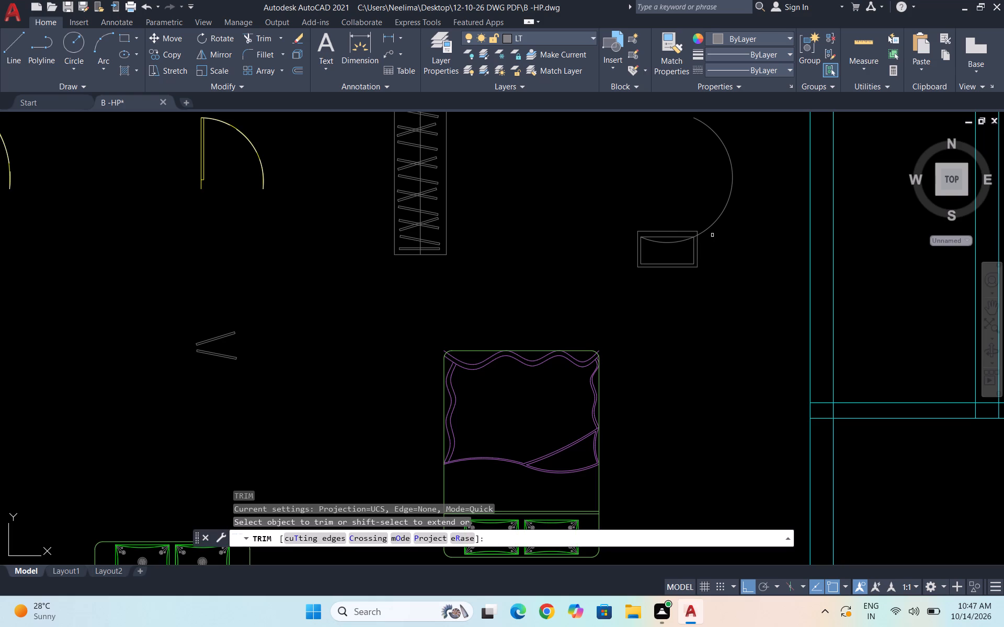
{"action": "left_click", "coordinate": [712, 221]}
{"action": "left_click", "coordinate": [720, 232]}
{"action": "scroll", "coordinate": [712, 239], "scroll_direction": "up", "scroll_amount": 3}
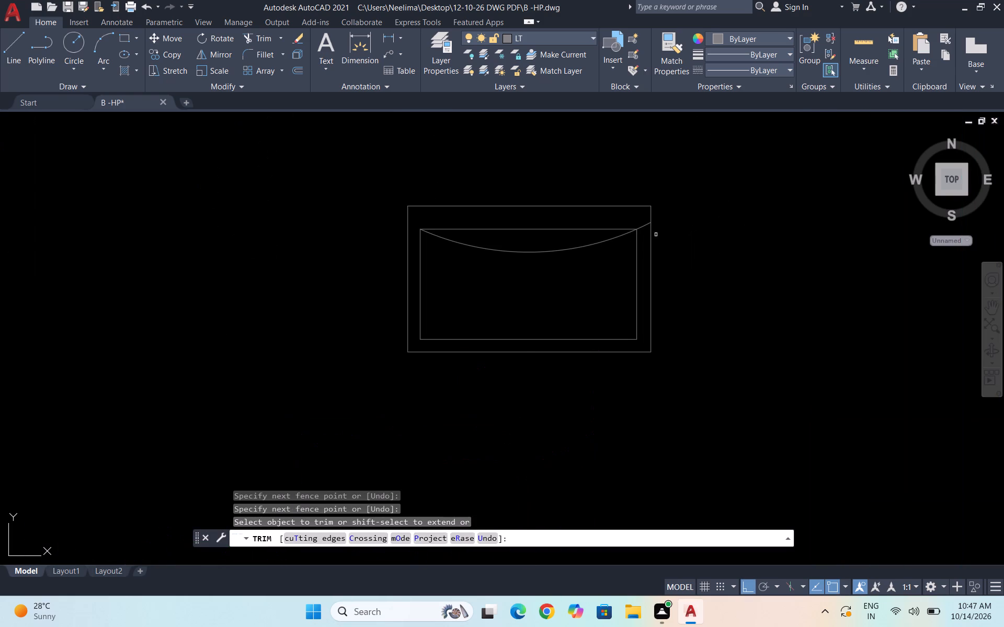
{"action": "scroll", "coordinate": [646, 228], "scroll_direction": "up", "scroll_amount": 4}
{"action": "left_click_drag", "start_coordinate": [616, 196], "coordinate": [629, 253]}
{"action": "scroll", "coordinate": [615, 216], "scroll_direction": "down", "scroll_amount": 3}
{"action": "scroll", "coordinate": [676, 240], "scroll_direction": "down", "scroll_amount": 2}
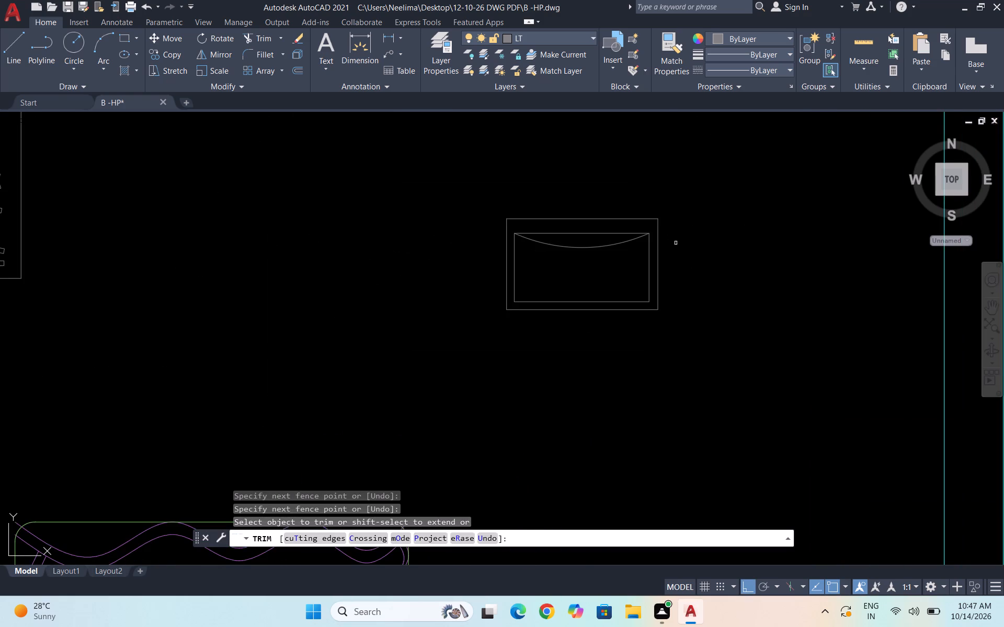
{"action": "key", "text": "Escape"}
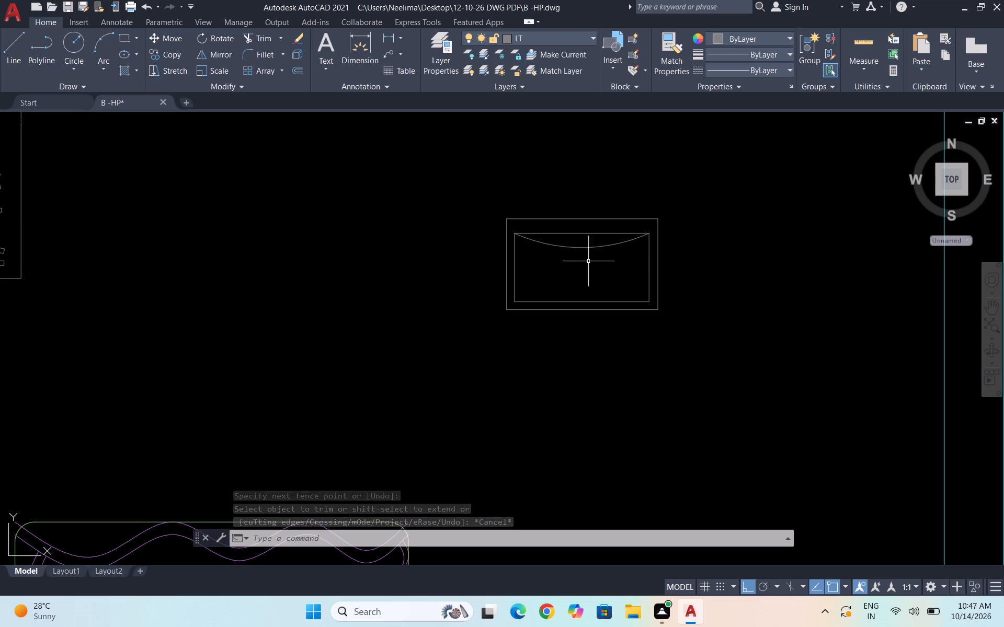
Draw a narrow upright rectangle about 1" by 4" from the arc's lowest part up into the fixture's top margin.
{"action": "type", "text": "REC"}
{"action": "key", "text": "Return"}
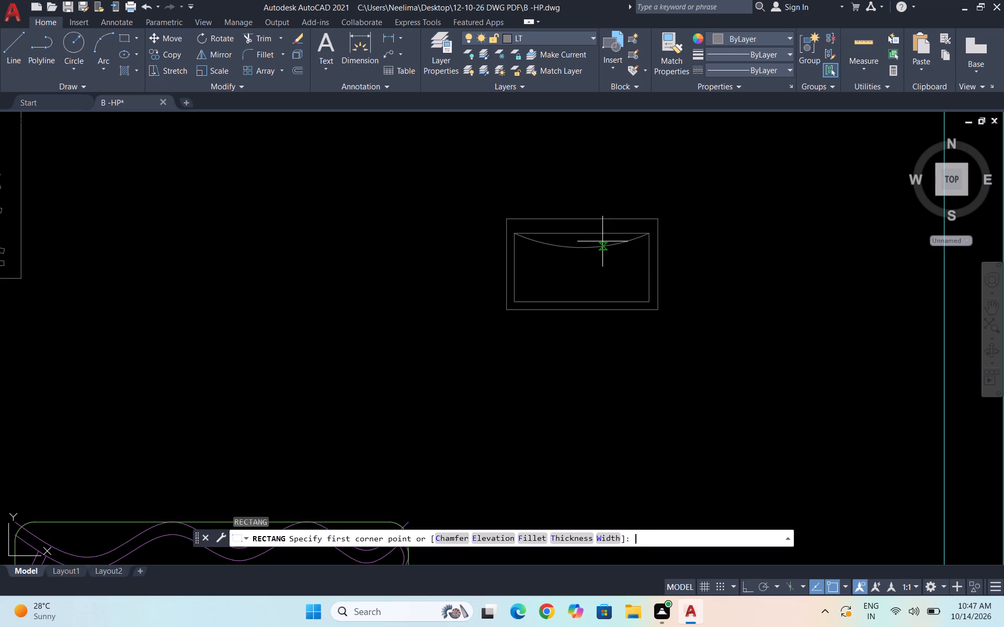
{"action": "scroll", "coordinate": [588, 213], "scroll_direction": "up", "scroll_amount": 2}
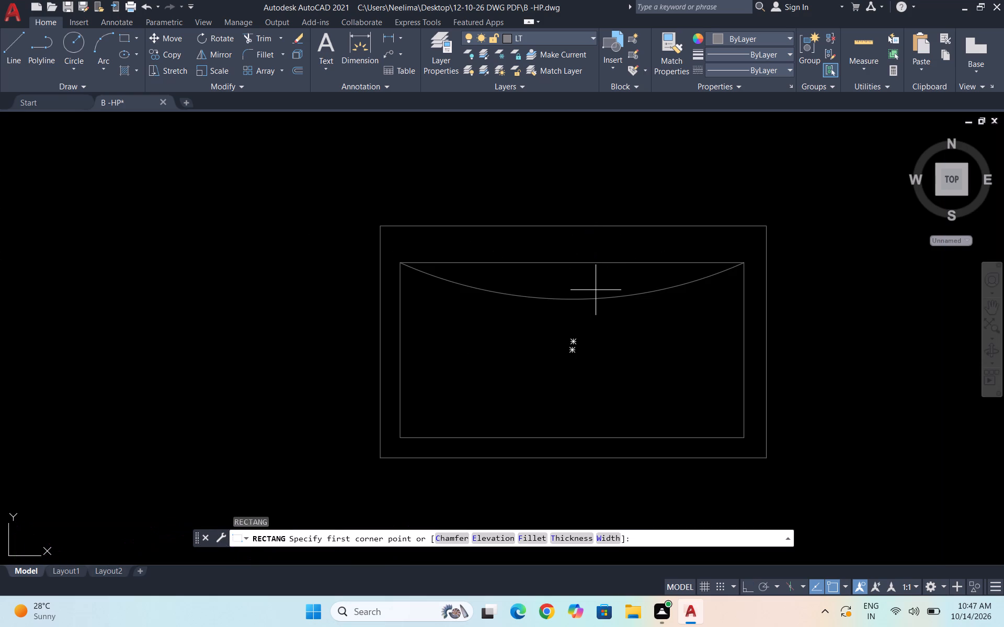
{"action": "left_click", "coordinate": [596, 292]}
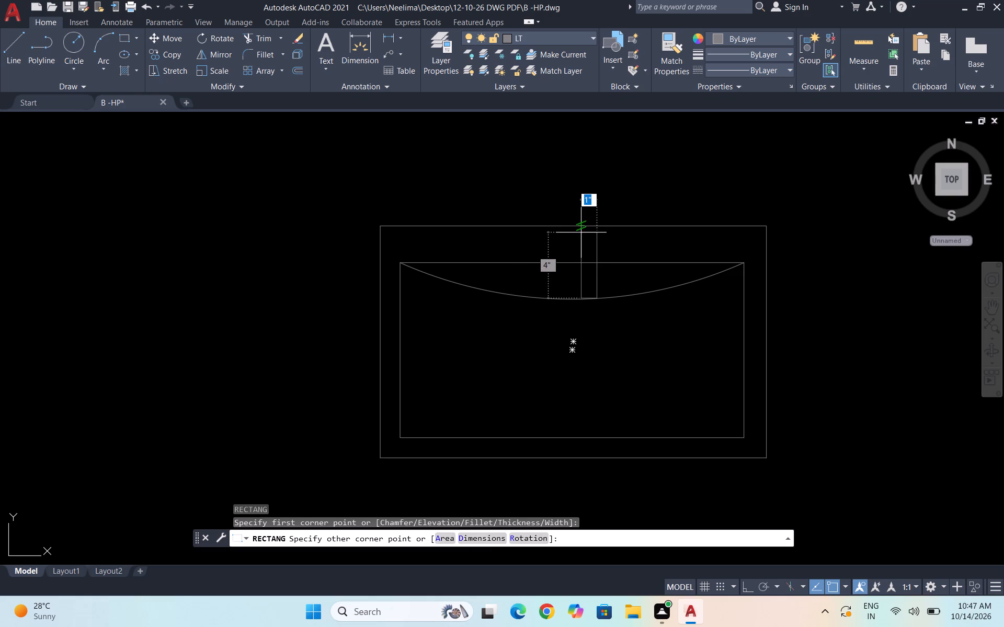
{"action": "left_click", "coordinate": [581, 233]}
Move the narrow rectangle down and slightly left with Ortho off, so it crosses both the inner top edge and the arc.
{"action": "left_click", "coordinate": [596, 238]}
{"action": "key", "text": "m"}
{"action": "key", "text": "Return"}
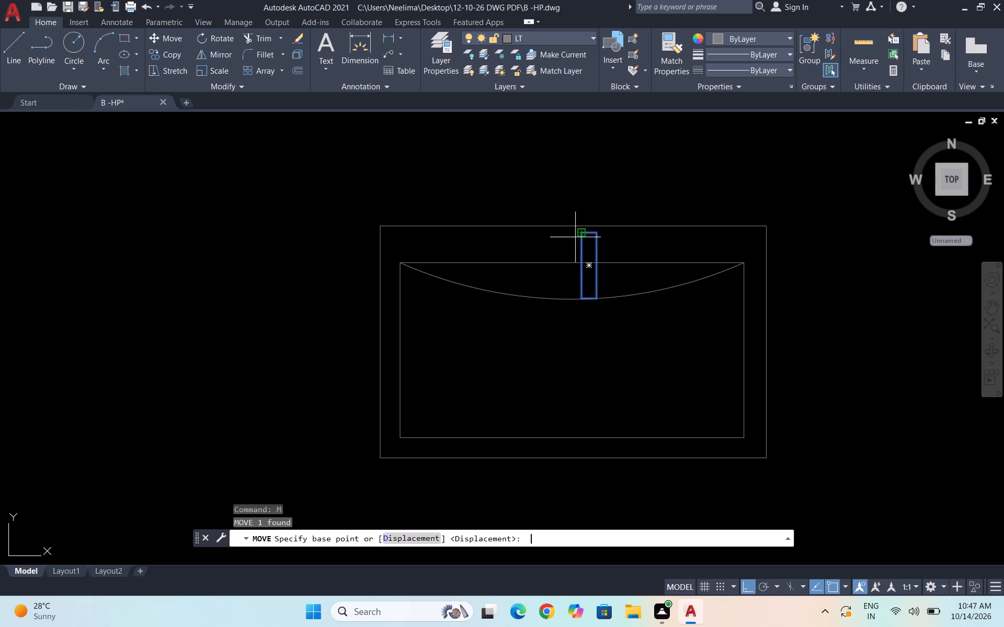
{"action": "left_click", "coordinate": [588, 263]}
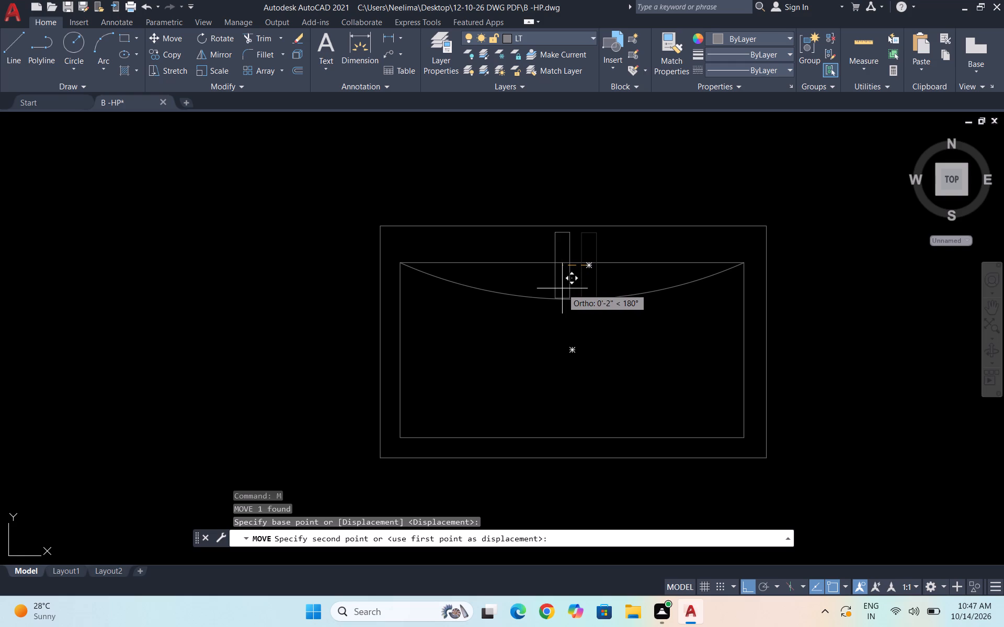
{"action": "key", "text": "F8"}
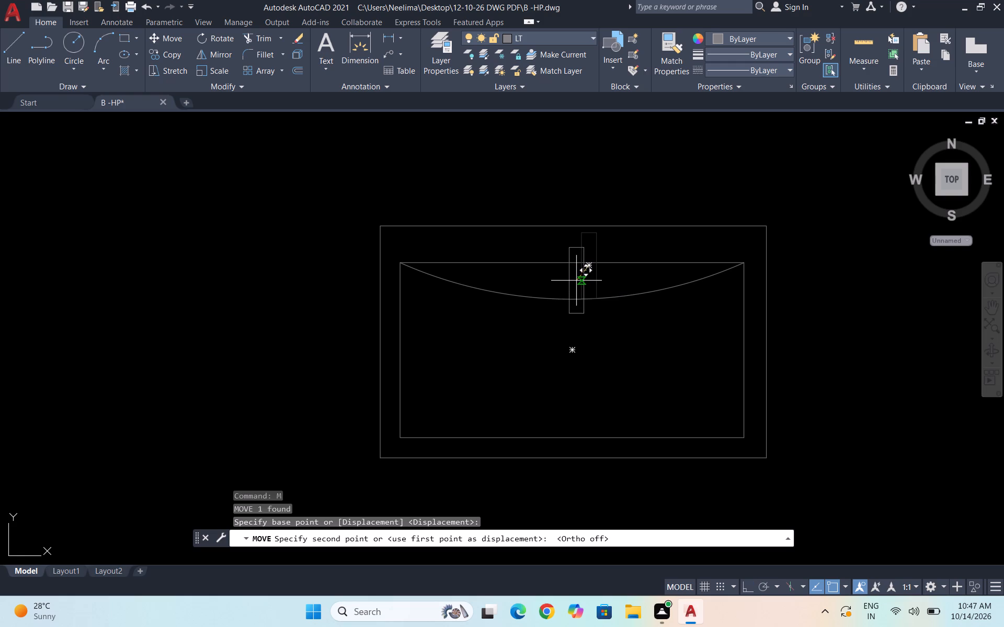
{"action": "left_click", "coordinate": [577, 277]}
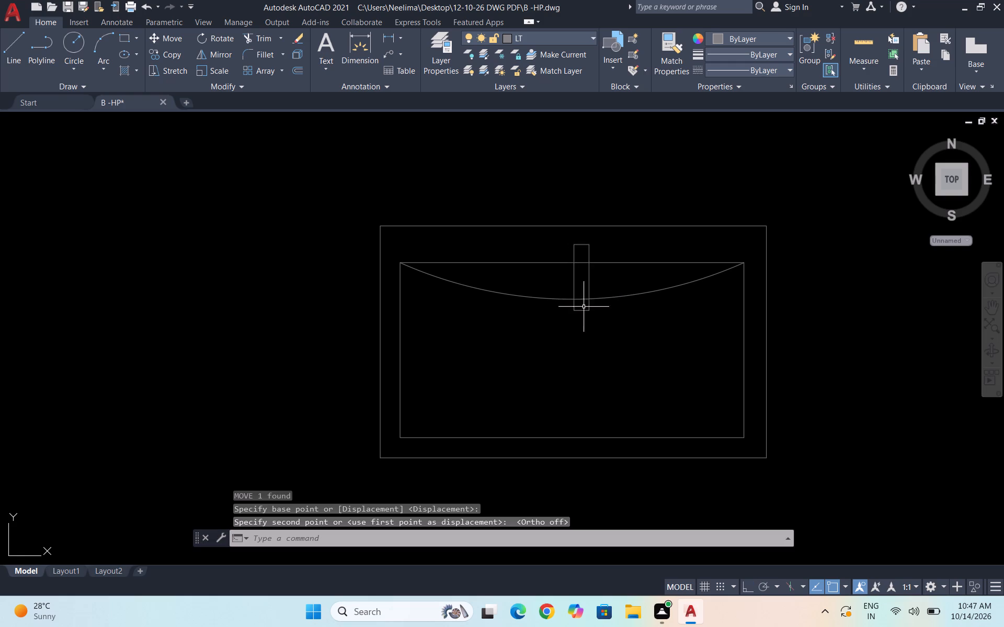
Move the narrow rectangle slightly up and left from its centre, close to the fixture's vertical centreline.
{"action": "scroll", "coordinate": [575, 323], "scroll_direction": "up", "scroll_amount": 2}
{"action": "scroll", "coordinate": [613, 239], "scroll_direction": "down", "scroll_amount": 3}
{"action": "scroll", "coordinate": [599, 244], "scroll_direction": "up", "scroll_amount": 2}
{"action": "left_click", "coordinate": [600, 244]}
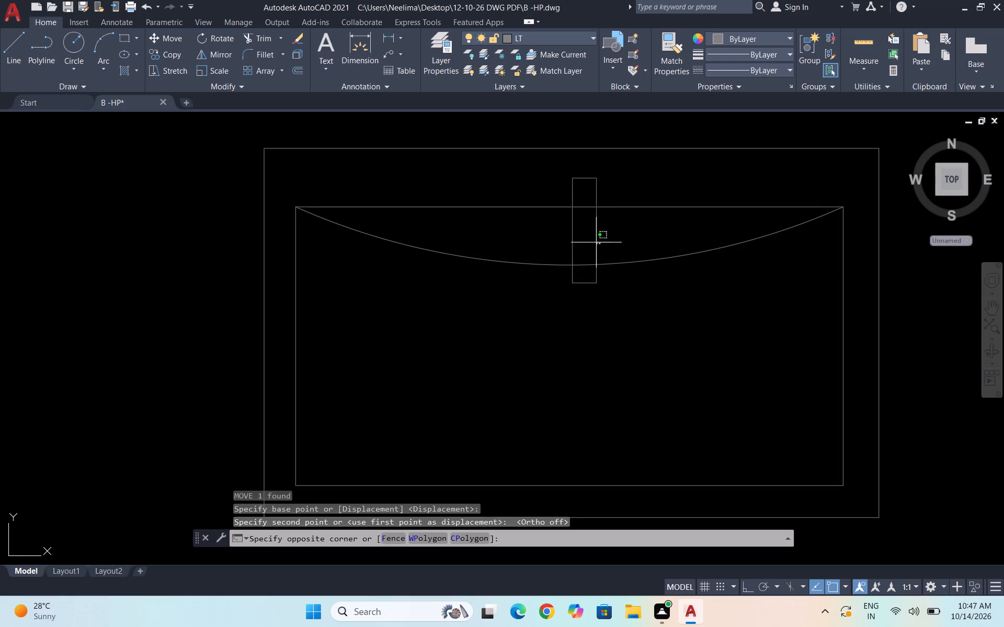
{"action": "left_click", "coordinate": [524, 241]}
{"action": "key", "text": "m"}
{"action": "key", "text": "Return"}
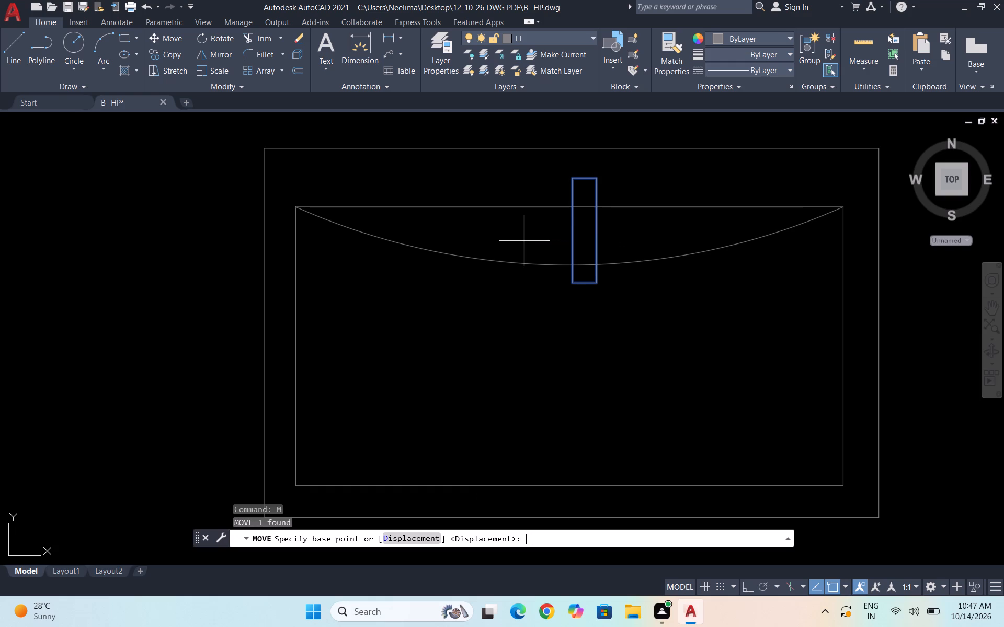
{"action": "left_click", "coordinate": [580, 230]}
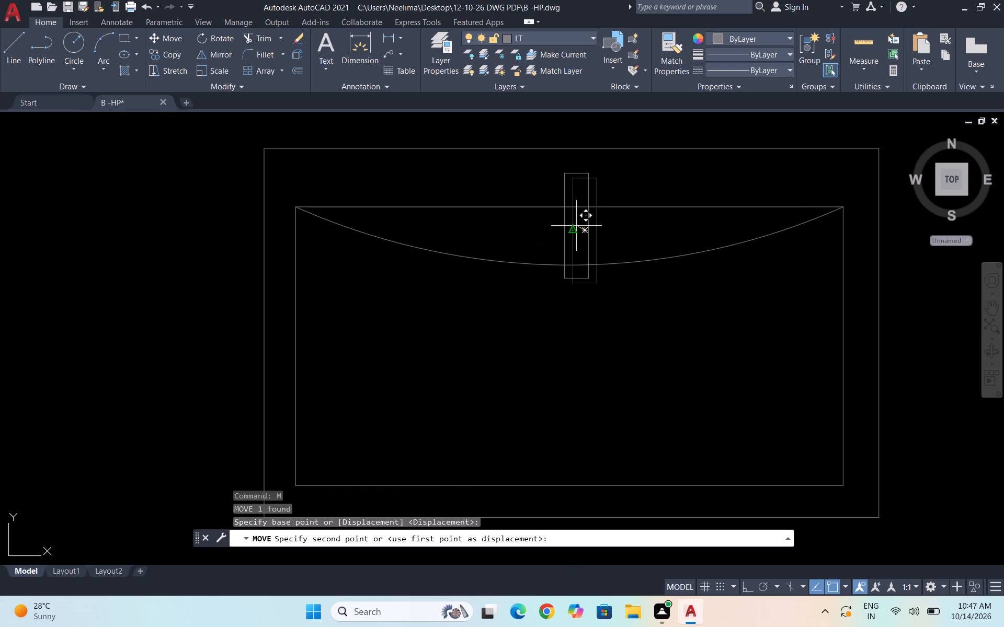
{"action": "left_click", "coordinate": [576, 226]}
{"action": "scroll", "coordinate": [594, 220], "scroll_direction": "down", "scroll_amount": 2}
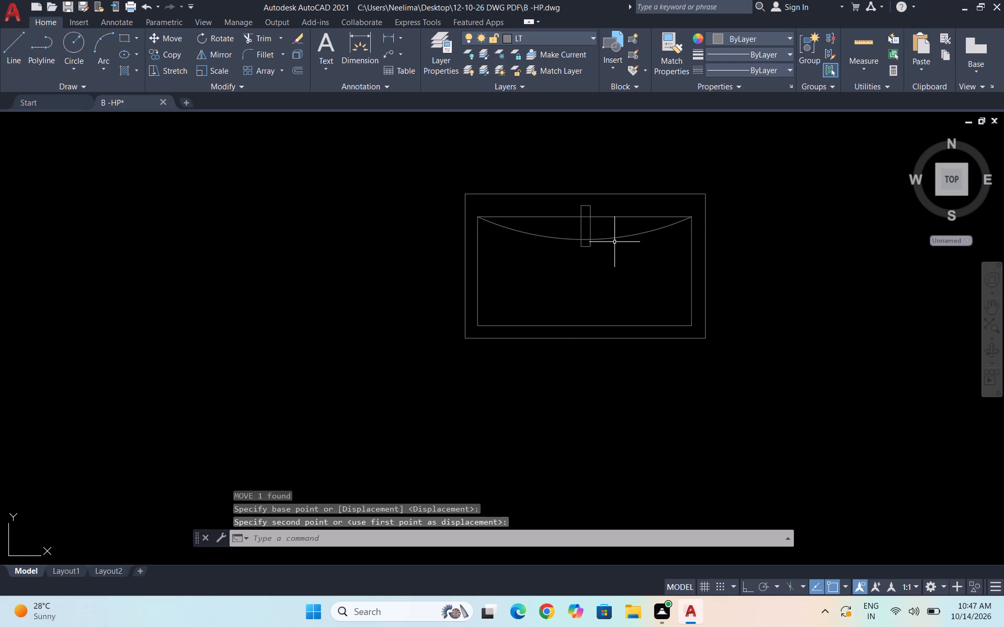
Draw a horizontal line about 1" long across the narrow rectangle, just above the arc.
{"action": "key", "text": "l"}
{"action": "key", "text": "Return"}
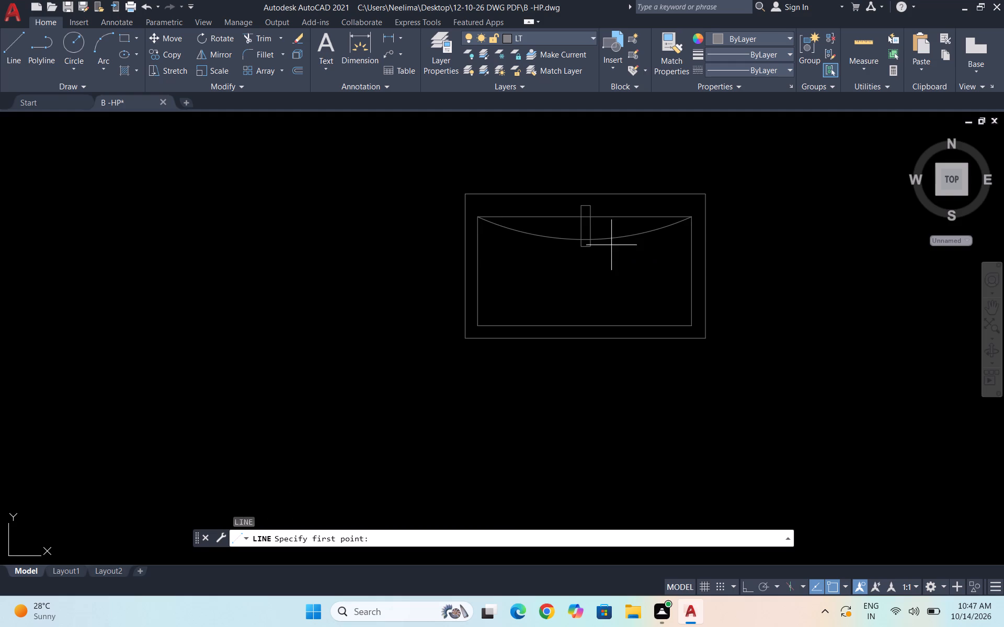
{"action": "scroll", "coordinate": [602, 235], "scroll_direction": "up", "scroll_amount": 4}
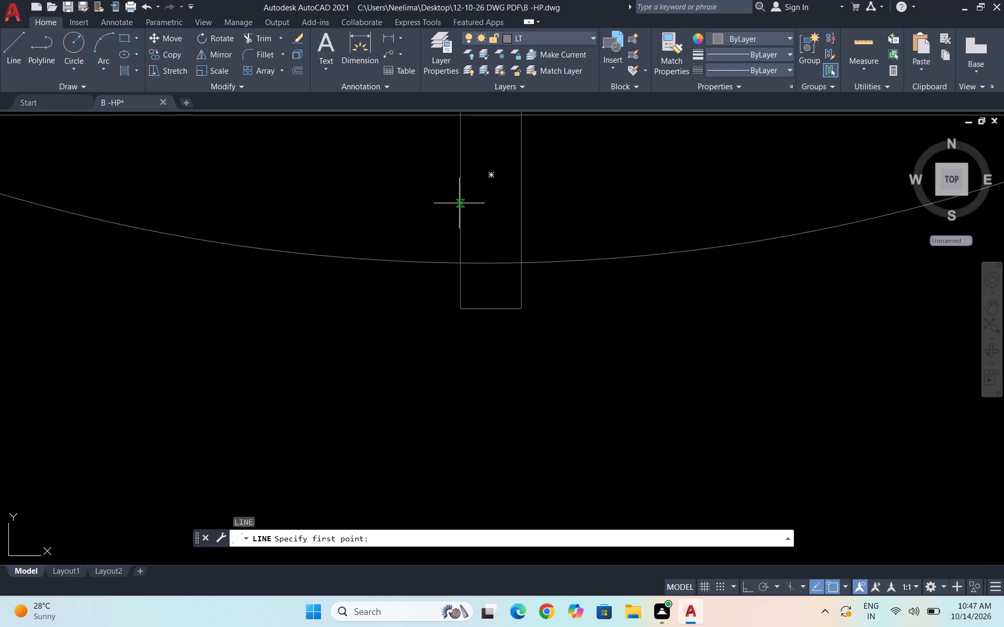
{"action": "left_click", "coordinate": [460, 204]}
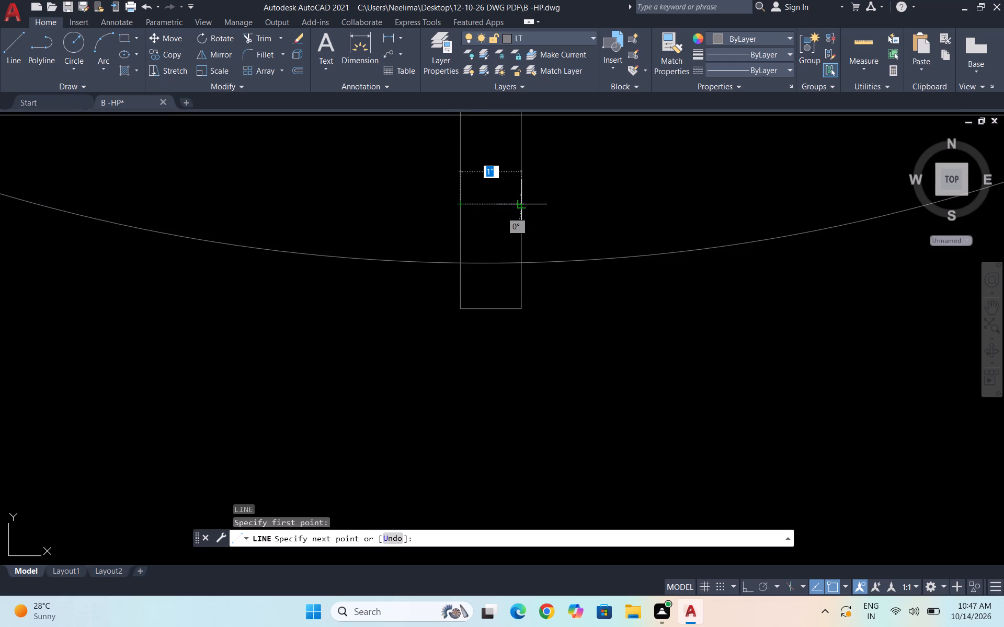
{"action": "left_click", "coordinate": [521, 204]}
{"action": "key", "text": "Escape"}
{"action": "scroll", "coordinate": [537, 199], "scroll_direction": "down", "scroll_amount": 4}
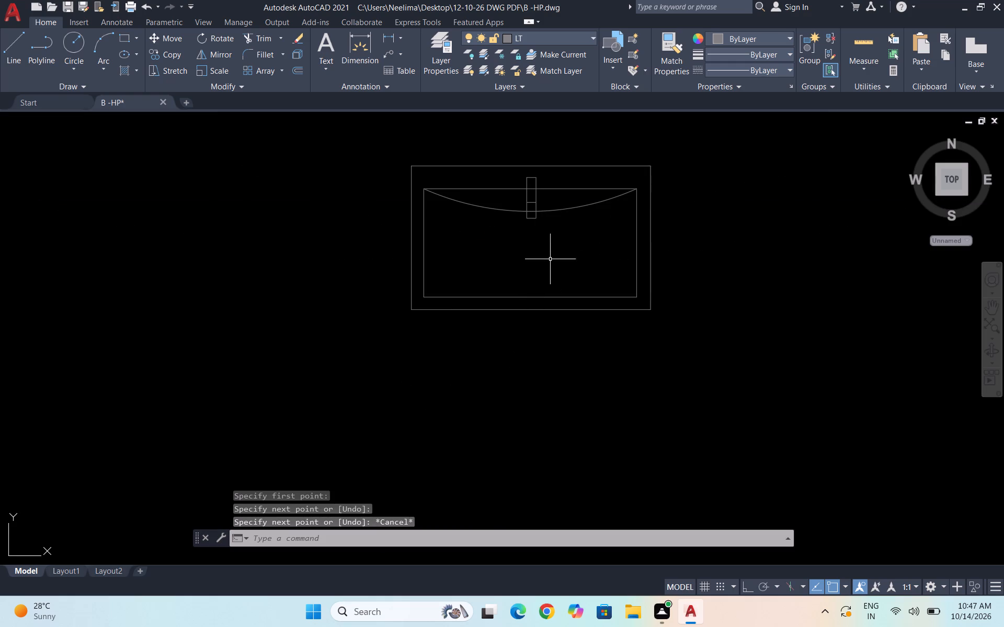
Draw a circle of about 1" radius inside the inner rectangle, about 5" directly below the narrow rectangle's centre.
{"action": "key", "text": "c"}
{"action": "key", "text": "Return"}
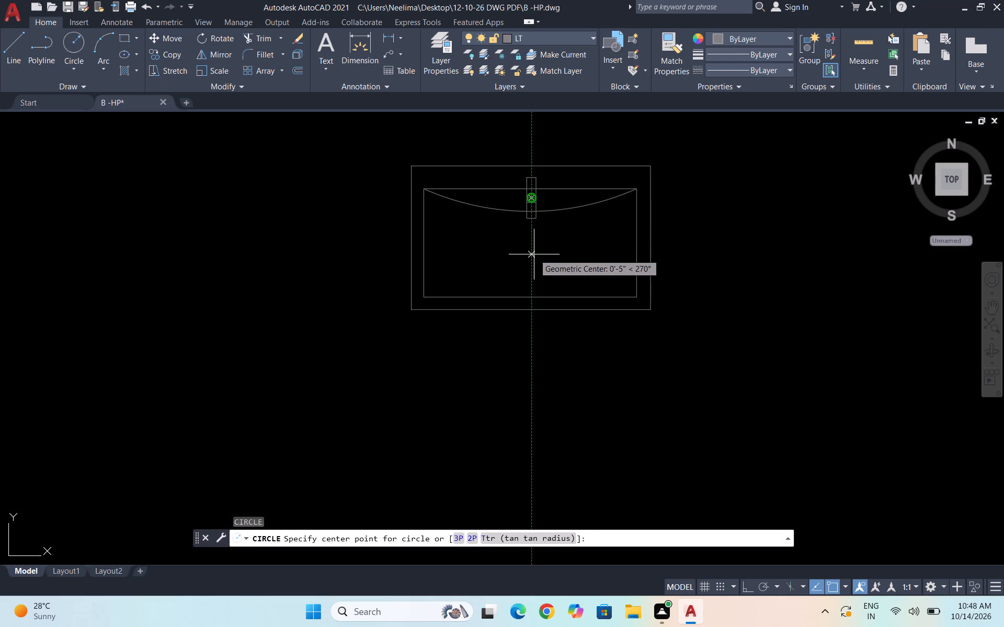
{"action": "left_click", "coordinate": [530, 256]}
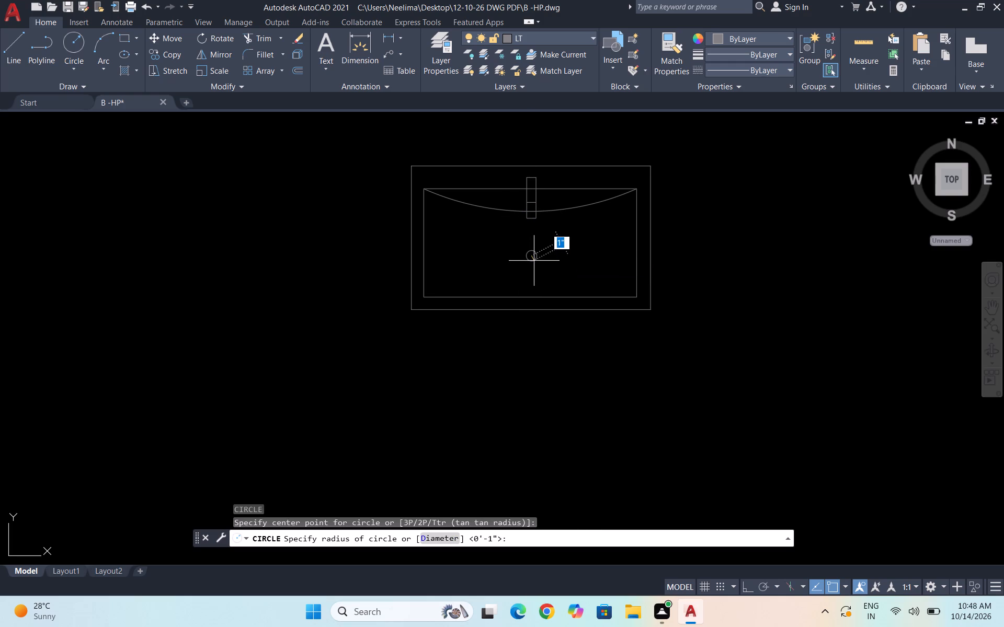
{"action": "left_click", "coordinate": [535, 263]}
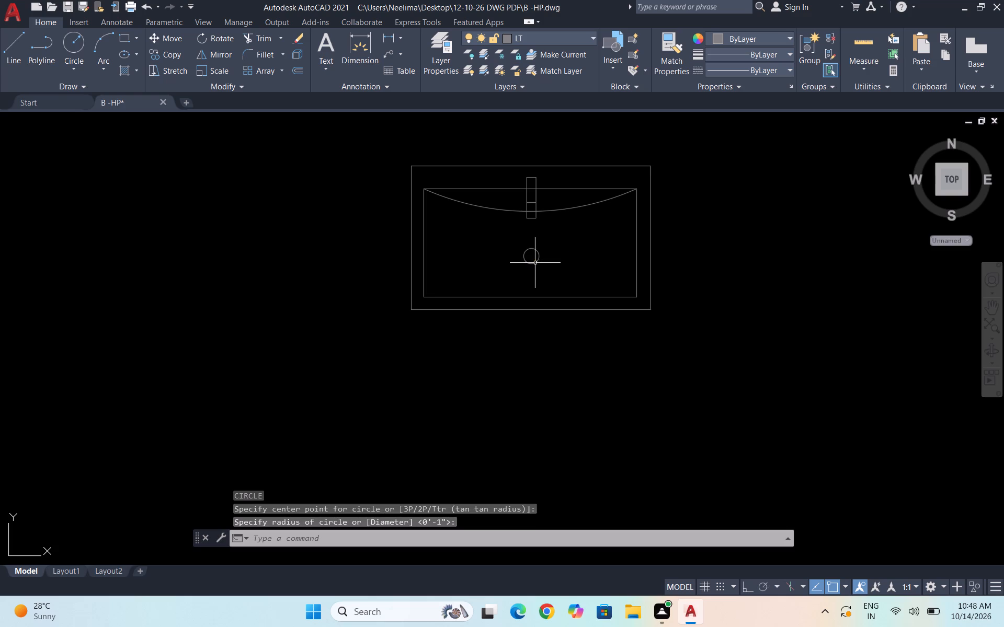
Draw a smaller concentric circle inside the drain circle, a little over a third of its radius.
{"action": "scroll", "coordinate": [535, 256], "scroll_direction": "up", "scroll_amount": 6}
{"action": "key", "text": "c"}
{"action": "key", "text": "Return"}
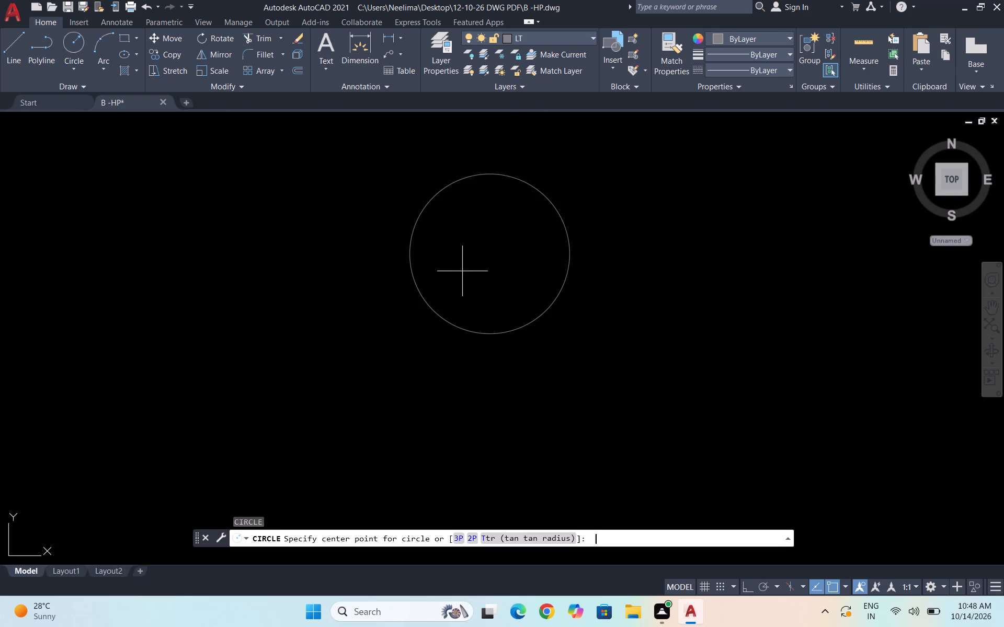
{"action": "left_click", "coordinate": [490, 258]}
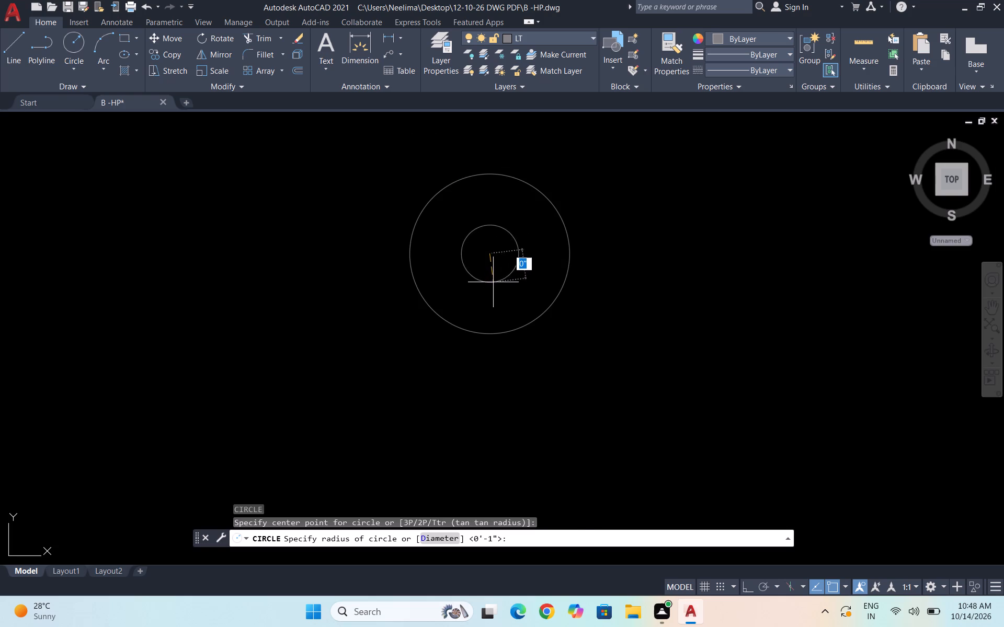
{"action": "left_click", "coordinate": [494, 278]}
{"action": "scroll", "coordinate": [500, 270], "scroll_direction": "down", "scroll_amount": 6}
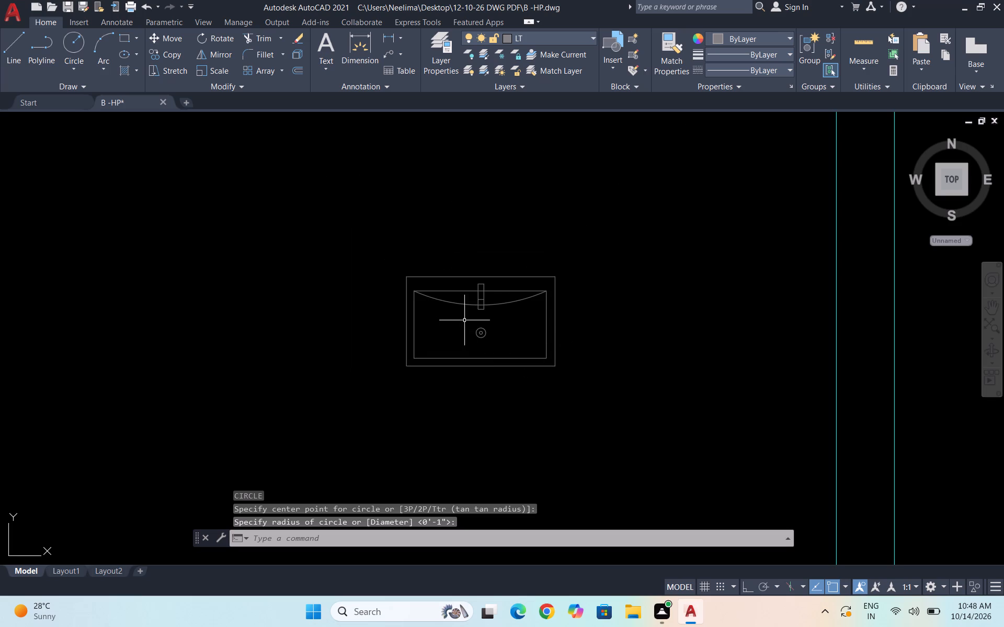
Scale the tap rectangle and its dividing line up by about a third about the rectangle's centre.
{"action": "scroll", "coordinate": [462, 318], "scroll_direction": "up", "scroll_amount": 3}
{"action": "left_click", "coordinate": [567, 239]}
{"action": "left_click", "coordinate": [496, 231]}
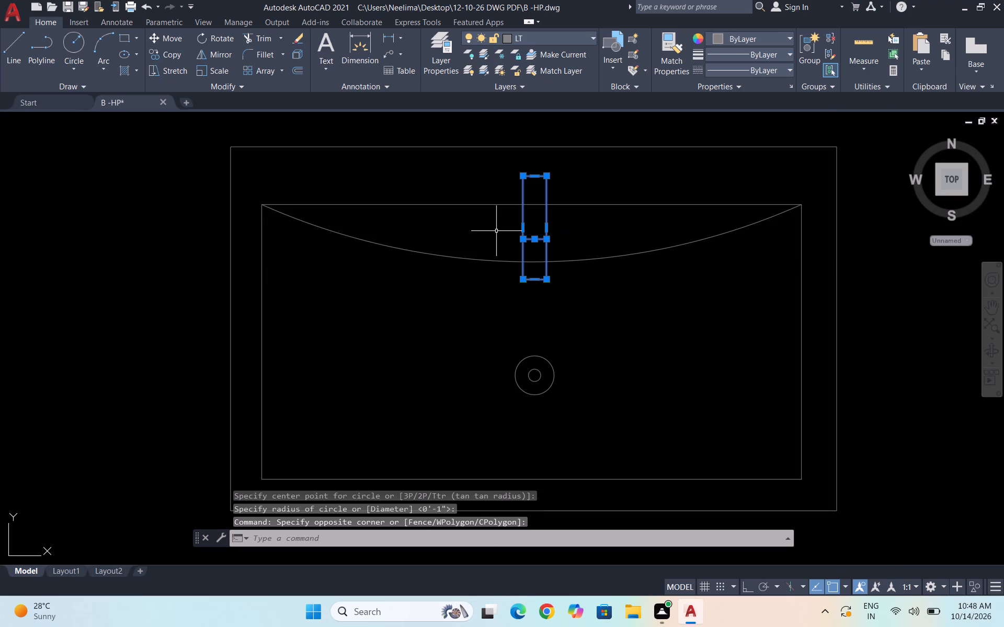
{"action": "type", "text": "SC"}
{"action": "key", "text": "Return"}
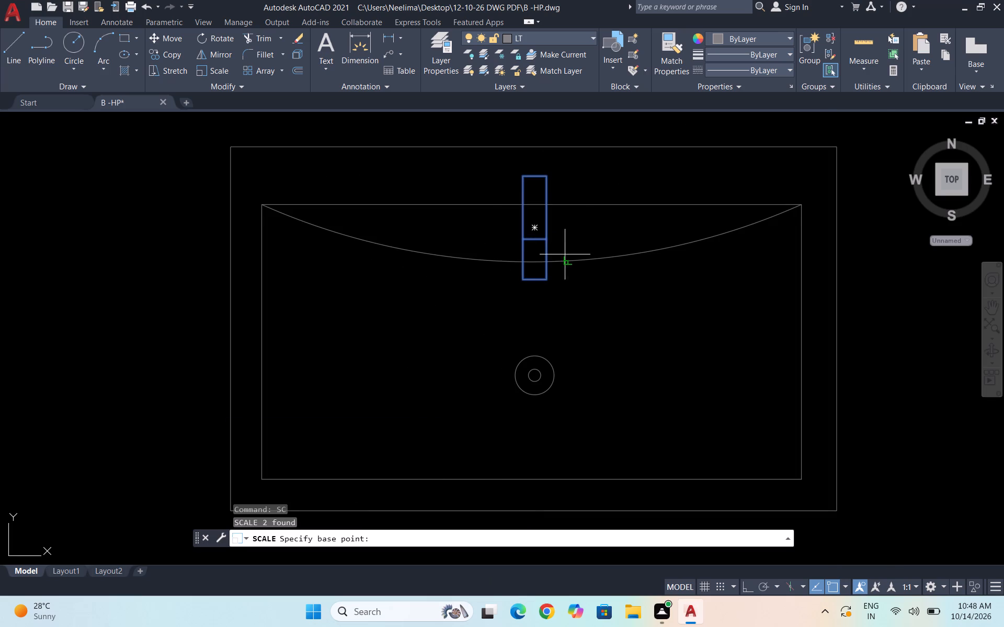
{"action": "left_click", "coordinate": [539, 226]}
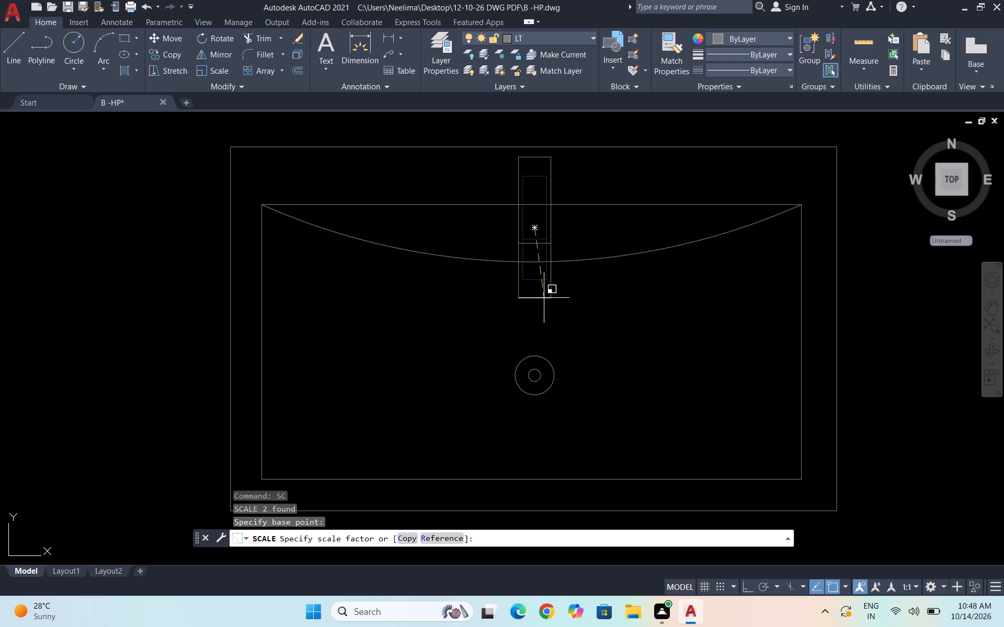
{"action": "left_click", "coordinate": [544, 298]}
Move the whole wash basin, including its tap and drain, to the FUR layer.
{"action": "scroll", "coordinate": [546, 280], "scroll_direction": "down", "scroll_amount": 4}
{"action": "scroll", "coordinate": [503, 322], "scroll_direction": "down", "scroll_amount": 1}
{"action": "left_click", "coordinate": [617, 350]}
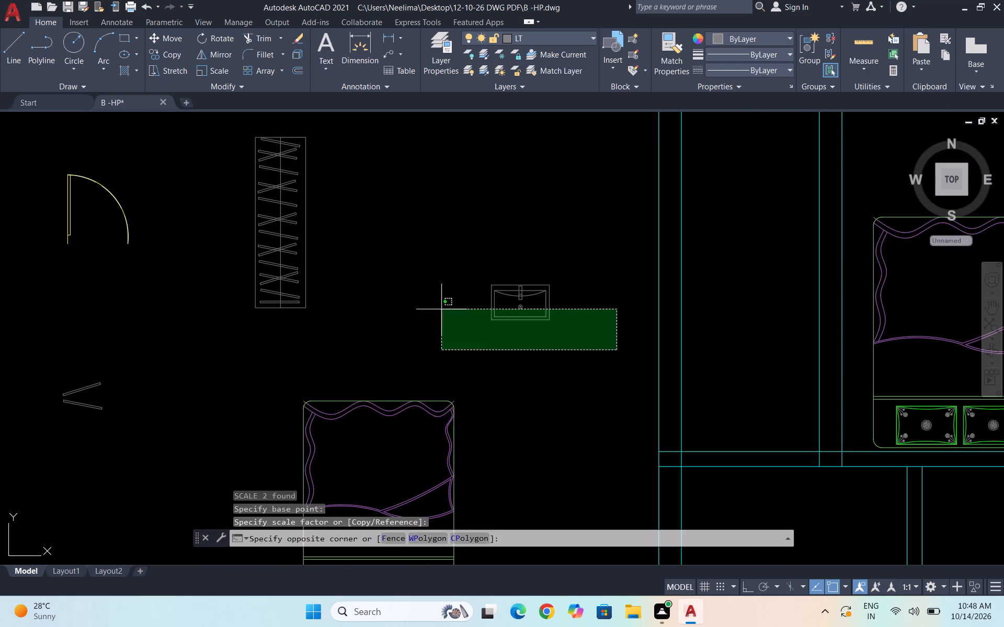
{"action": "left_click", "coordinate": [407, 250]}
{"action": "left_click", "coordinate": [567, 42]}
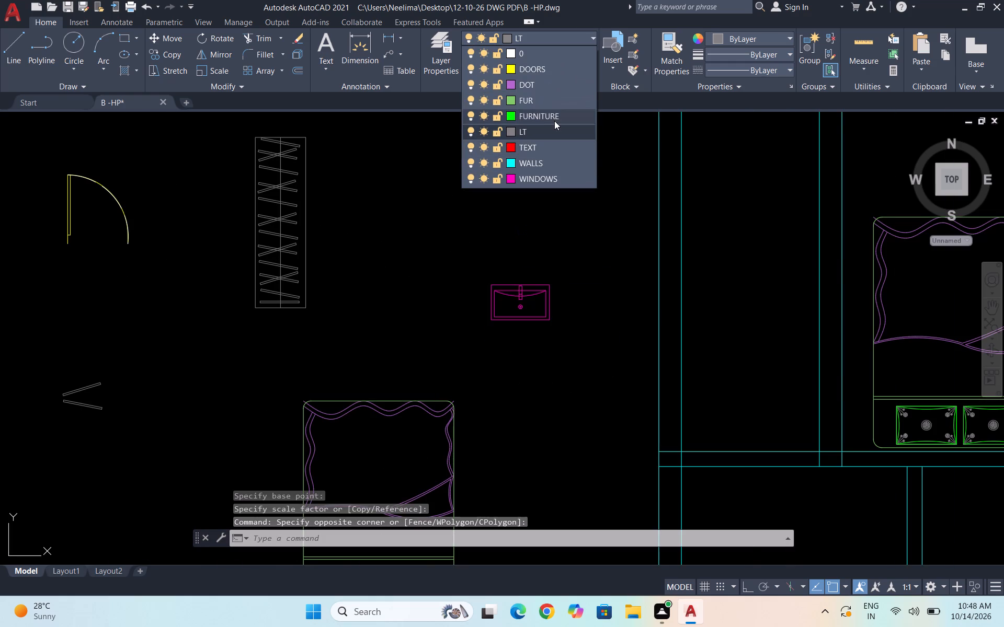
{"action": "left_click", "coordinate": [549, 101]}
{"action": "key", "text": "Escape"}
Copy the complete wash basin to the empty space about two basin widths left of the original, level with it.
{"action": "scroll", "coordinate": [499, 270], "scroll_direction": "down", "scroll_amount": 2}
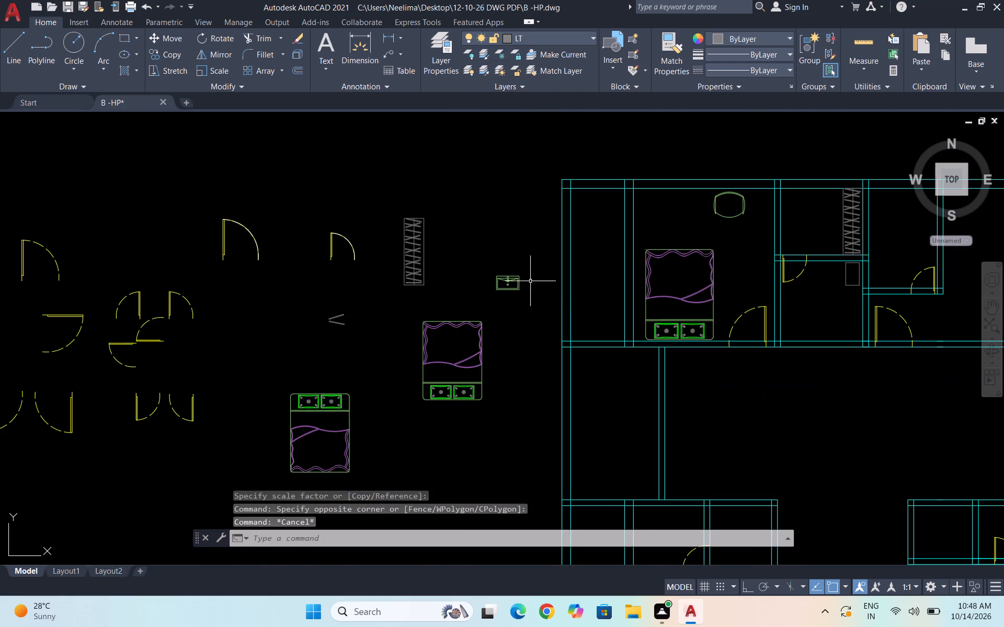
{"action": "scroll", "coordinate": [523, 289], "scroll_direction": "up", "scroll_amount": 2}
{"action": "left_click", "coordinate": [541, 320]}
{"action": "left_click", "coordinate": [419, 239]}
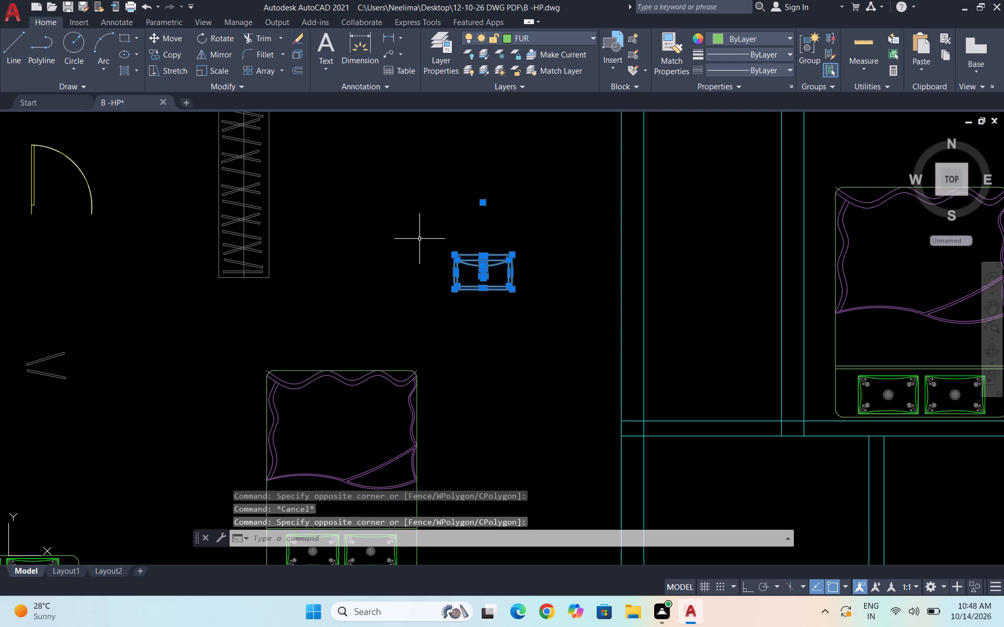
{"action": "type", "text": "CO"}
{"action": "key", "text": "Return"}
{"action": "left_click", "coordinate": [453, 261]}
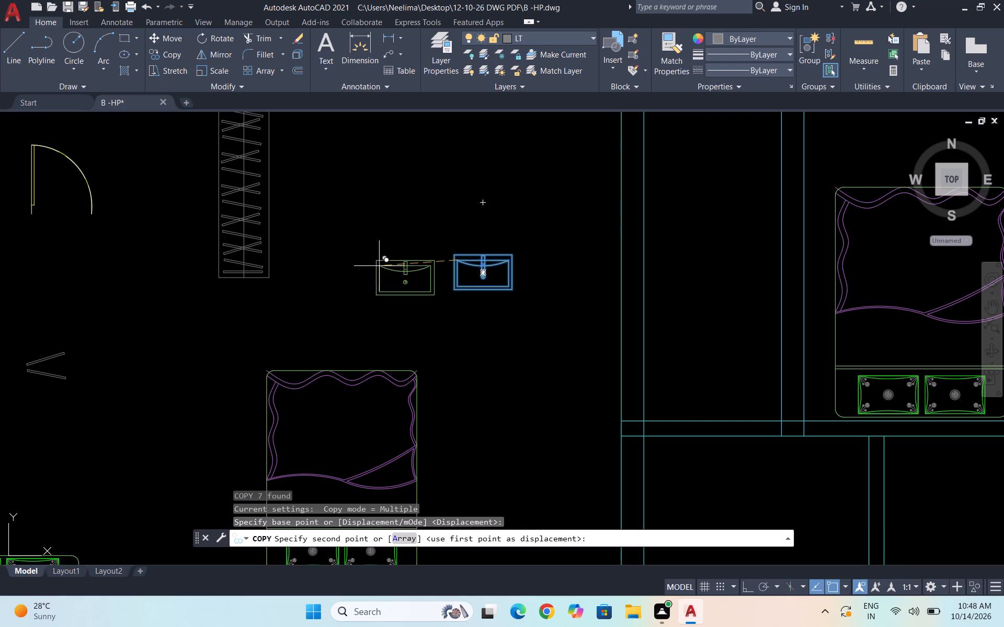
{"action": "left_click", "coordinate": [339, 260]}
{"action": "key", "text": "Escape"}
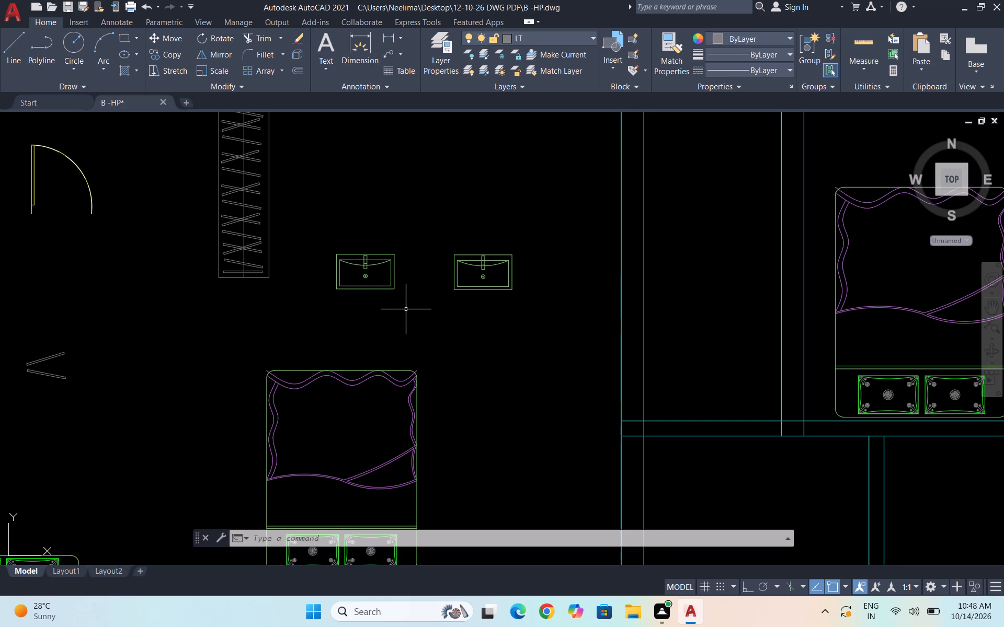
Rotate the copied basin 90° clockwise about its outer upper-left corner, with Ortho on.
{"action": "scroll", "coordinate": [396, 282], "scroll_direction": "up", "scroll_amount": 1}
{"action": "left_click", "coordinate": [428, 327]}
{"action": "left_click", "coordinate": [247, 195]}
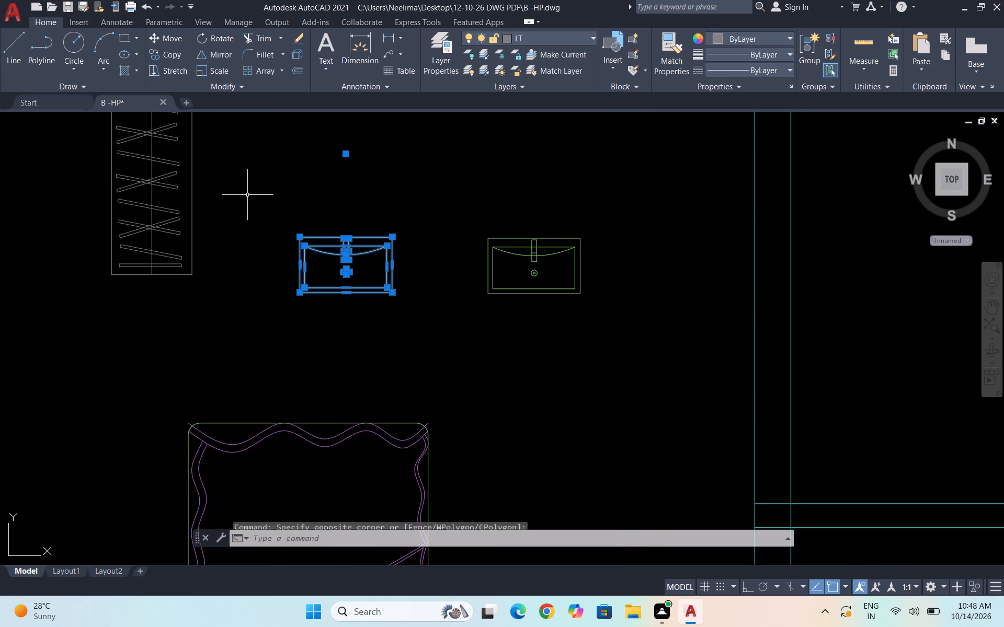
{"action": "type", "text": "RO"}
{"action": "key", "text": "Return"}
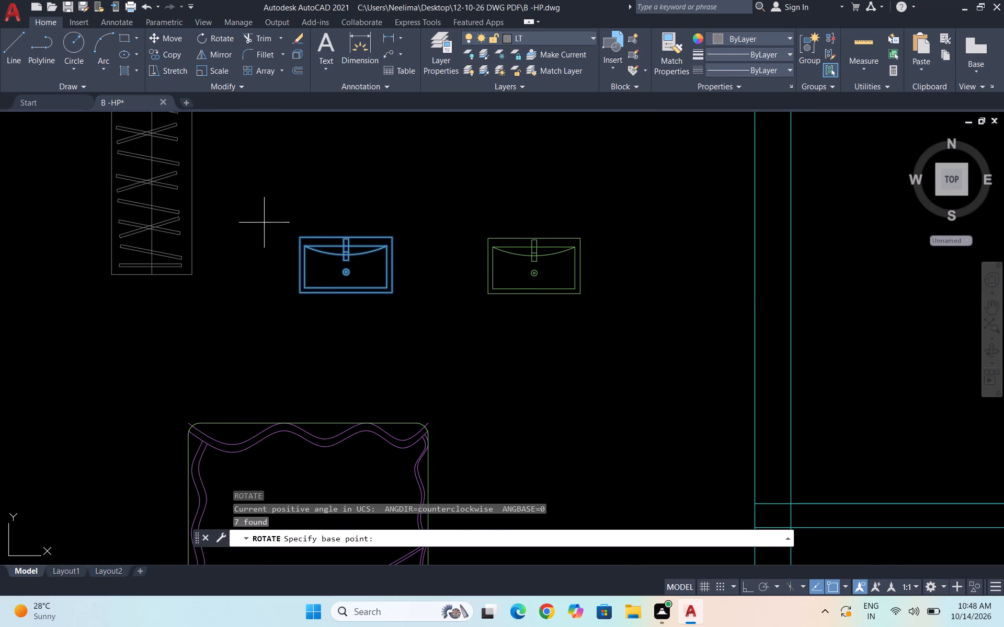
{"action": "left_click", "coordinate": [303, 239]}
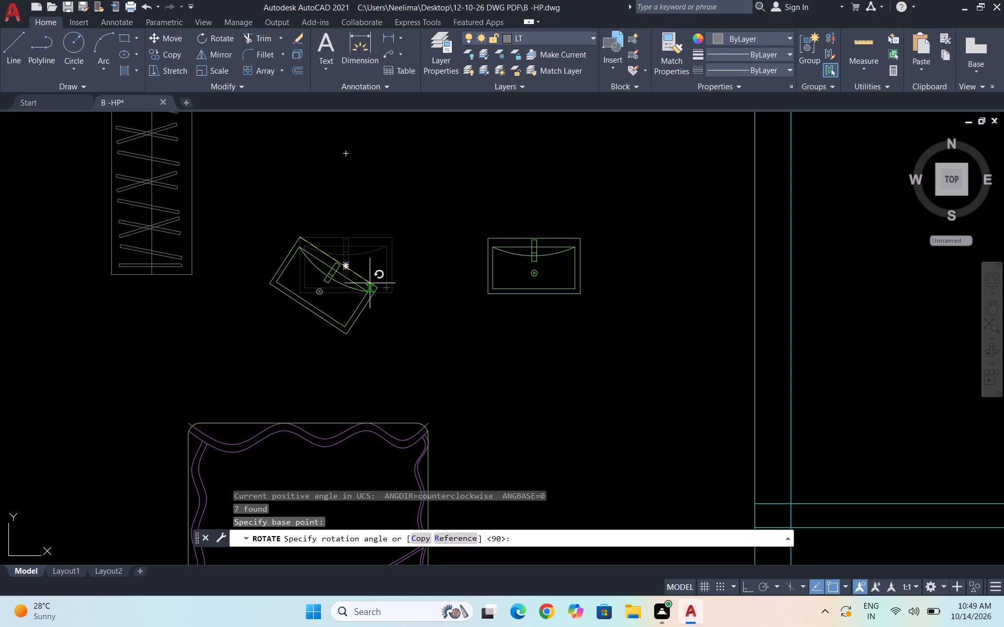
{"action": "key", "text": "F8"}
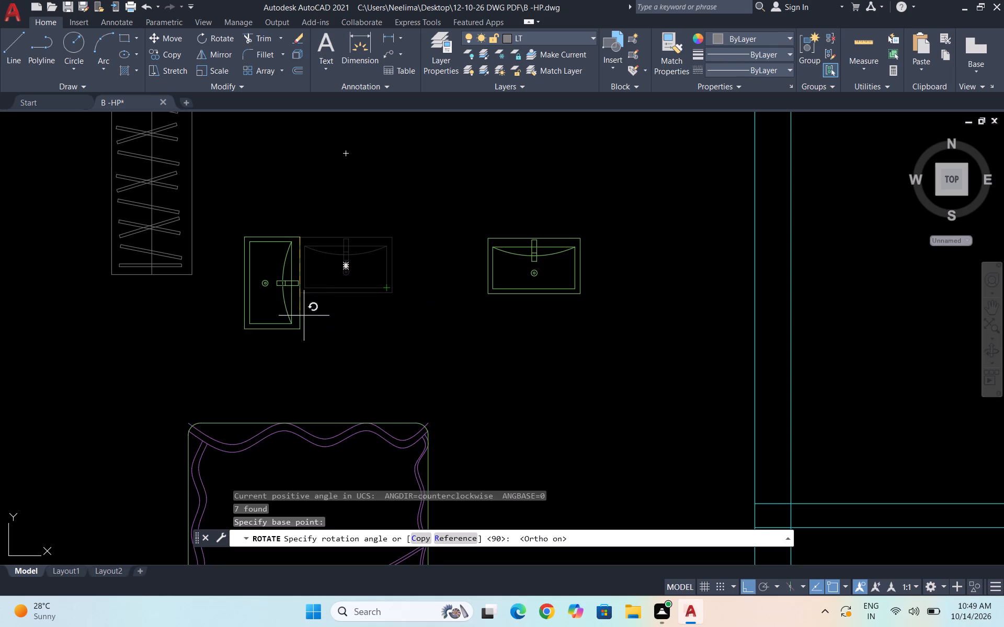
{"action": "left_click", "coordinate": [250, 336]}
{"action": "key", "text": "Escape"}
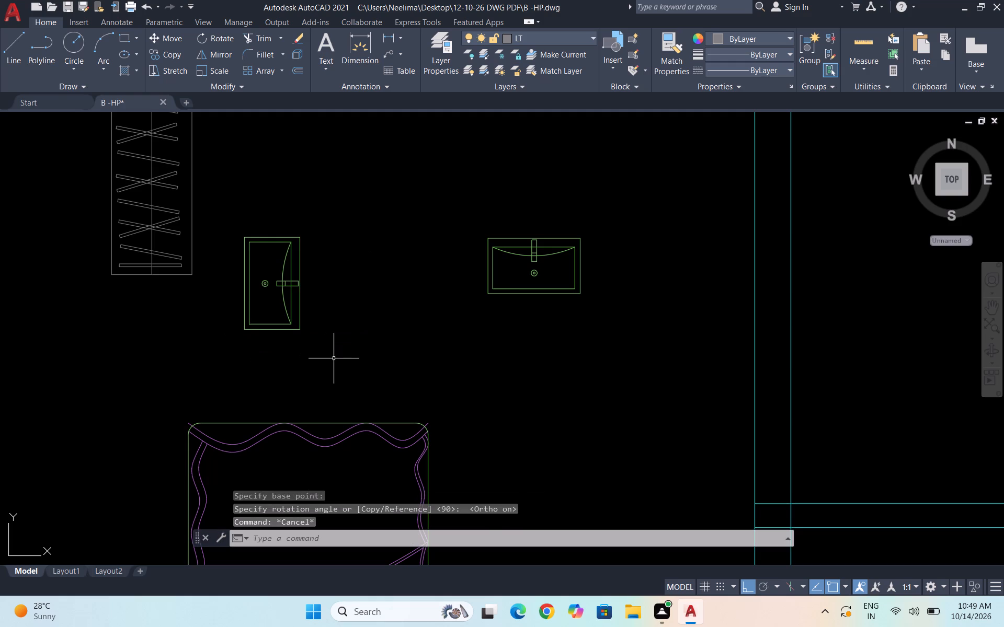
Copy the rotated basin by its tap-side edge midpoint onto the matching edge midpoint of the placeholder rectangle in the room below the wardrobe.
{"action": "left_click_drag", "start_coordinate": [334, 358], "coordinate": [331, 352]}
{"action": "left_click", "coordinate": [241, 220]}
{"action": "type", "text": "CO"}
{"action": "key", "text": "Return"}
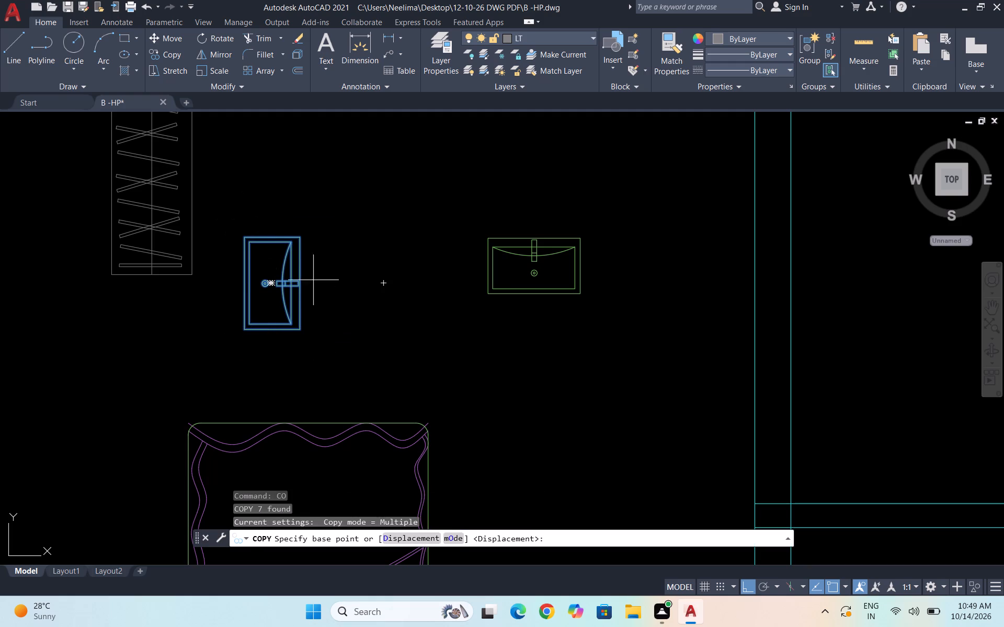
{"action": "left_click", "coordinate": [301, 286]}
{"action": "scroll", "coordinate": [294, 289], "scroll_direction": "down", "scroll_amount": 3}
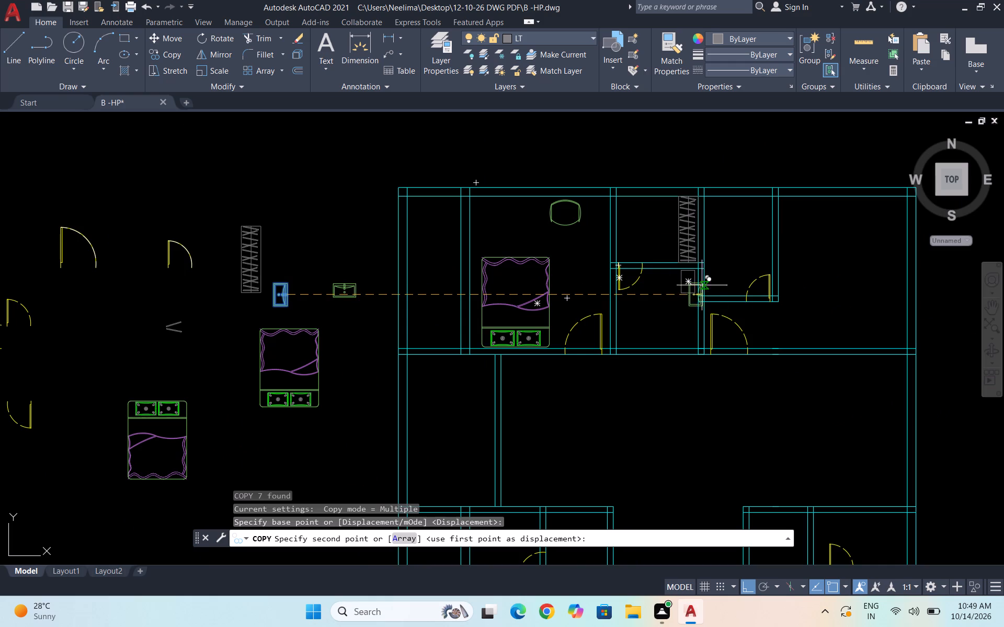
{"action": "scroll", "coordinate": [692, 284], "scroll_direction": "up", "scroll_amount": 3}
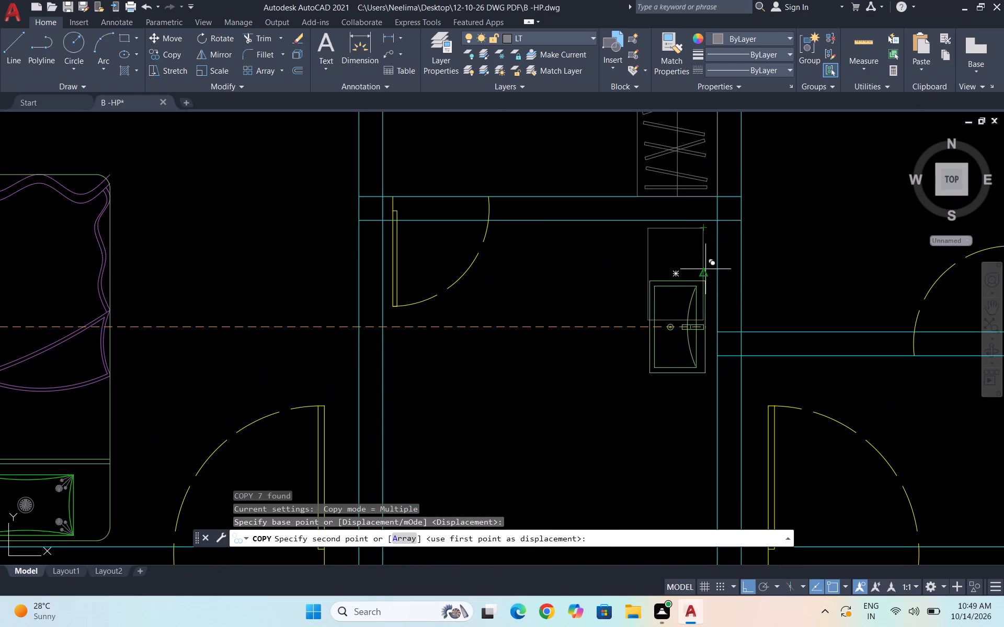
{"action": "left_click", "coordinate": [705, 271]}
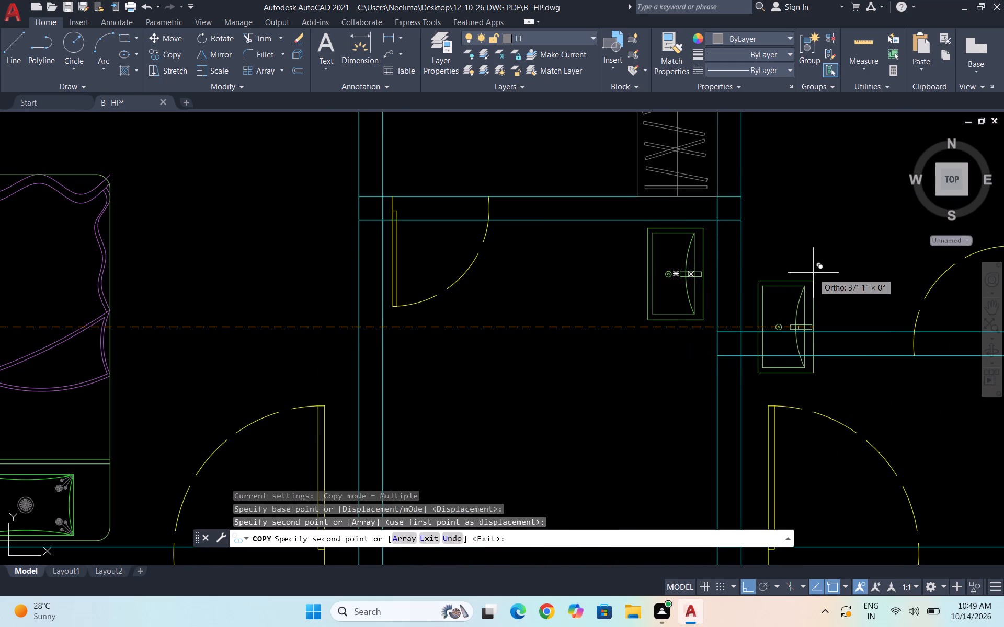
{"action": "key", "text": "Escape"}
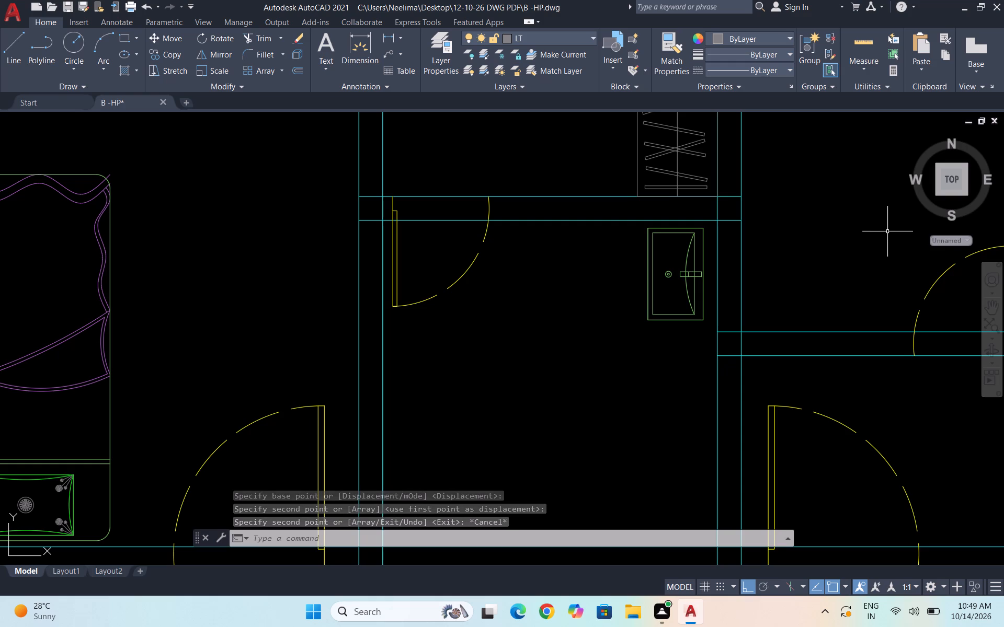
Start a line for the open lower part of the room containing the placed basin.
{"action": "scroll", "coordinate": [533, 363], "scroll_direction": "down", "scroll_amount": 2}
{"action": "scroll", "coordinate": [588, 314], "scroll_direction": "down", "scroll_amount": 2}
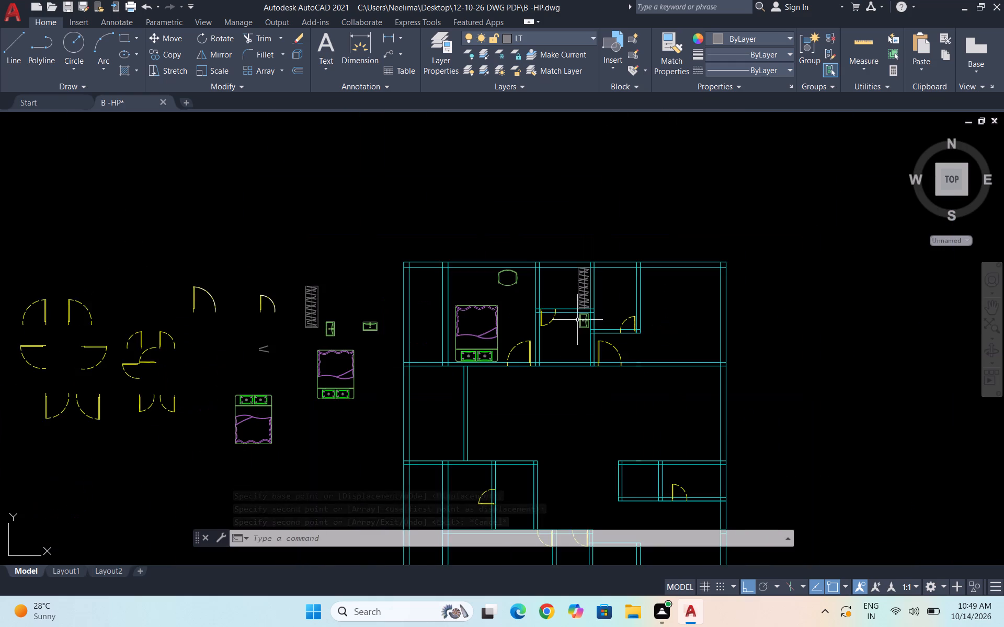
{"action": "scroll", "coordinate": [583, 313], "scroll_direction": "down", "scroll_amount": 1}
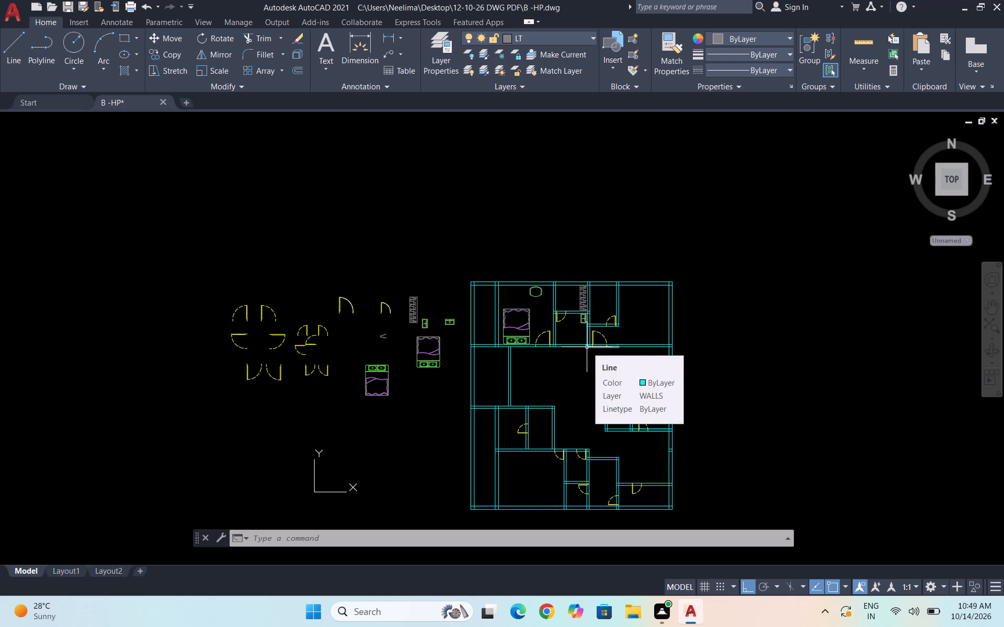
{"action": "scroll", "coordinate": [595, 320], "scroll_direction": "up", "scroll_amount": 2}
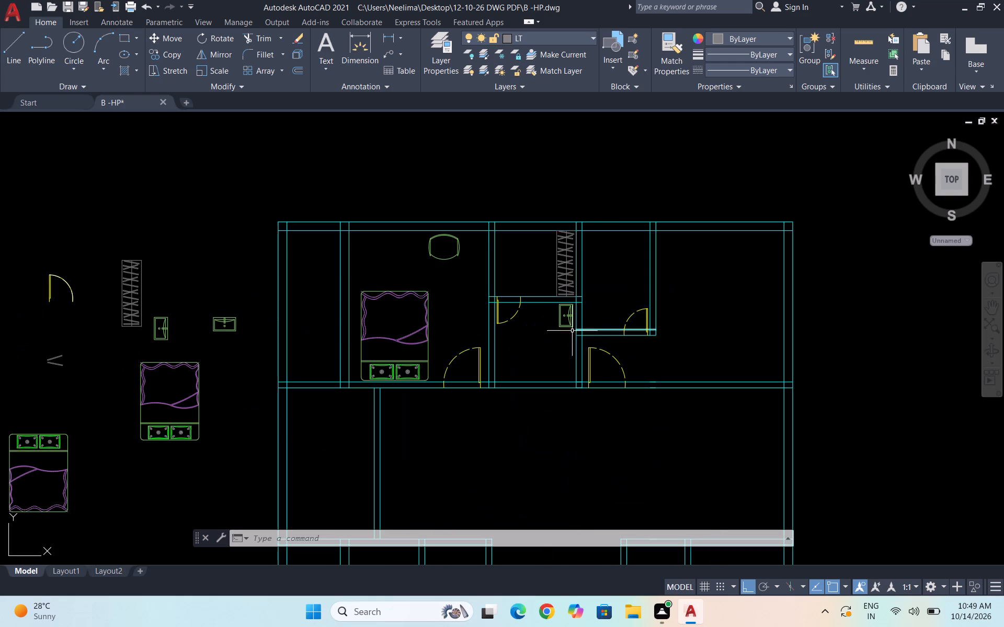
{"action": "scroll", "coordinate": [538, 365], "scroll_direction": "up", "scroll_amount": 2}
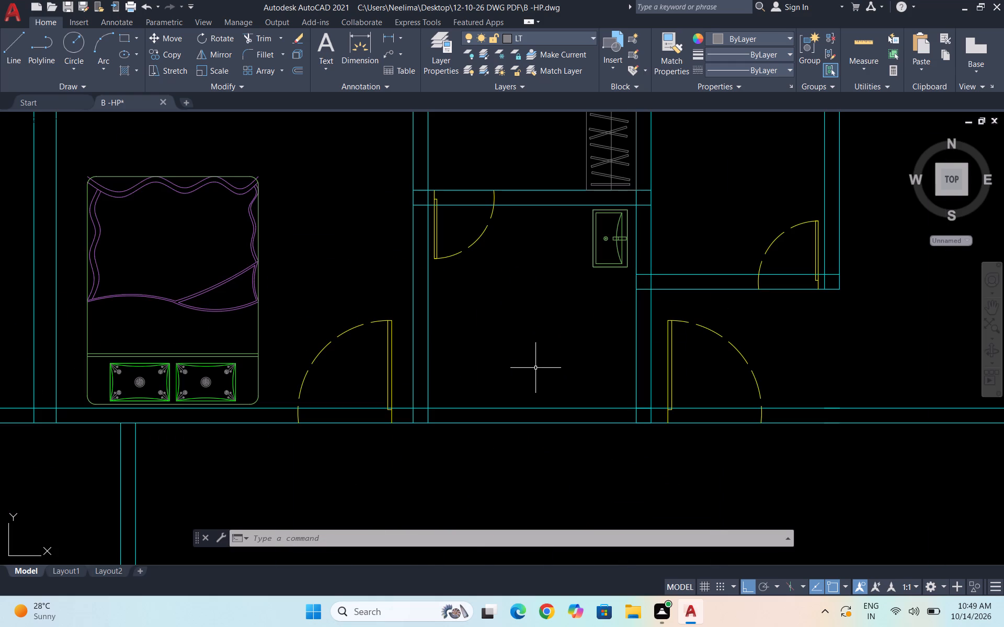
{"action": "scroll", "coordinate": [538, 359], "scroll_direction": "up", "scroll_amount": 1}
{"action": "key", "text": "l"}
{"action": "key", "text": "Return"}
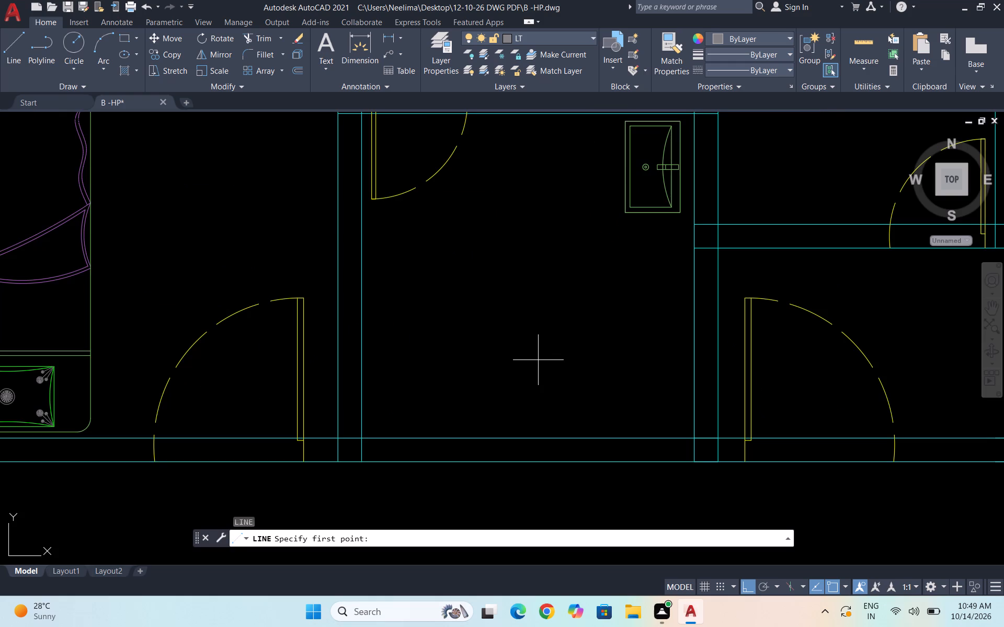
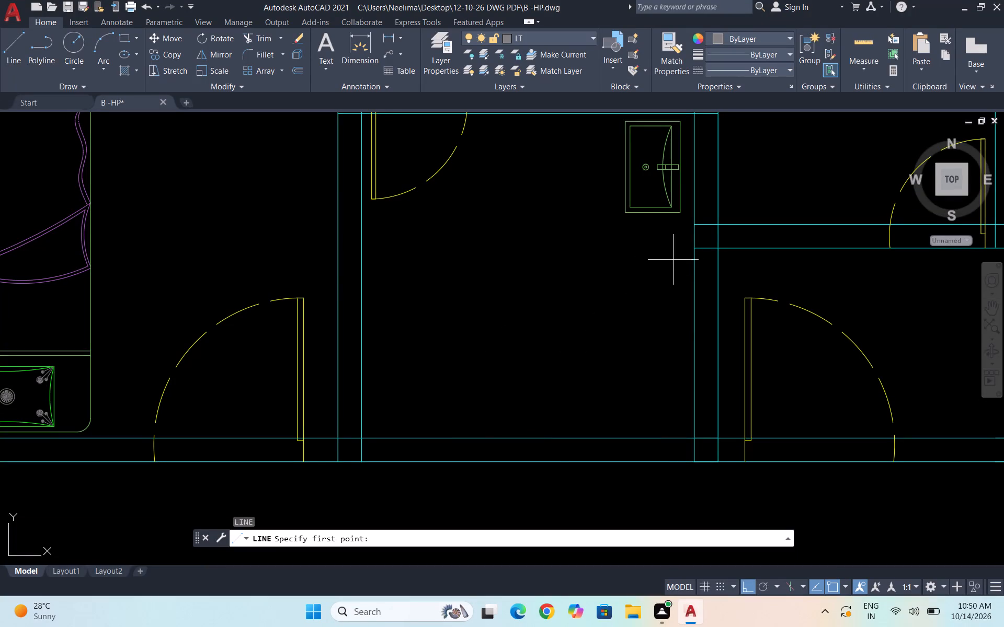
Draw an L-shaped line from the right wall below the basin, horizontally to about mid-room and straight down to the bottom wall's inner face.
{"action": "left_click", "coordinate": [693, 237]}
{"action": "left_click", "coordinate": [503, 239]}
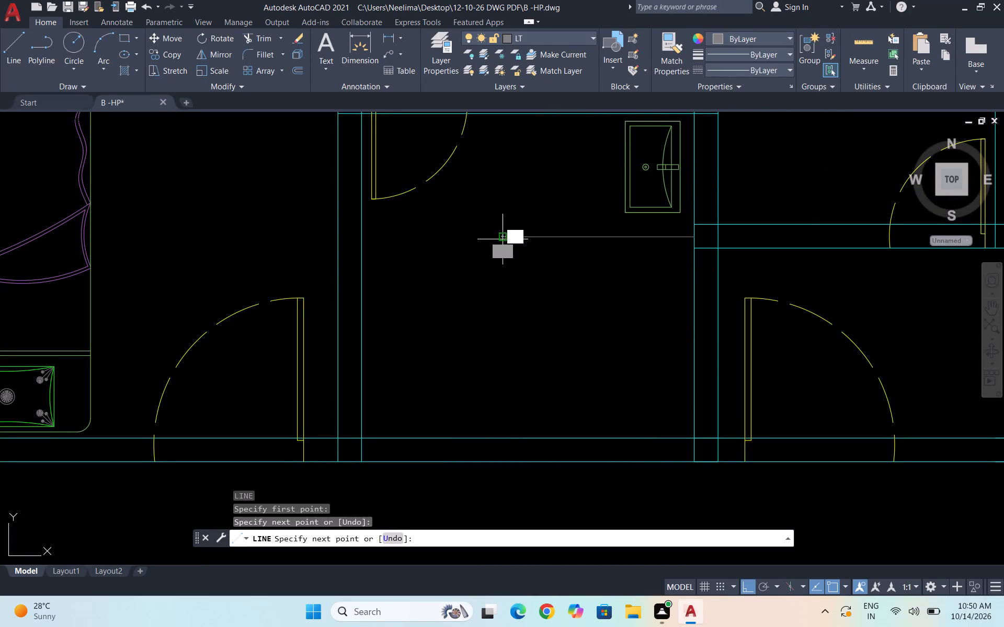
{"action": "left_click", "coordinate": [504, 438]}
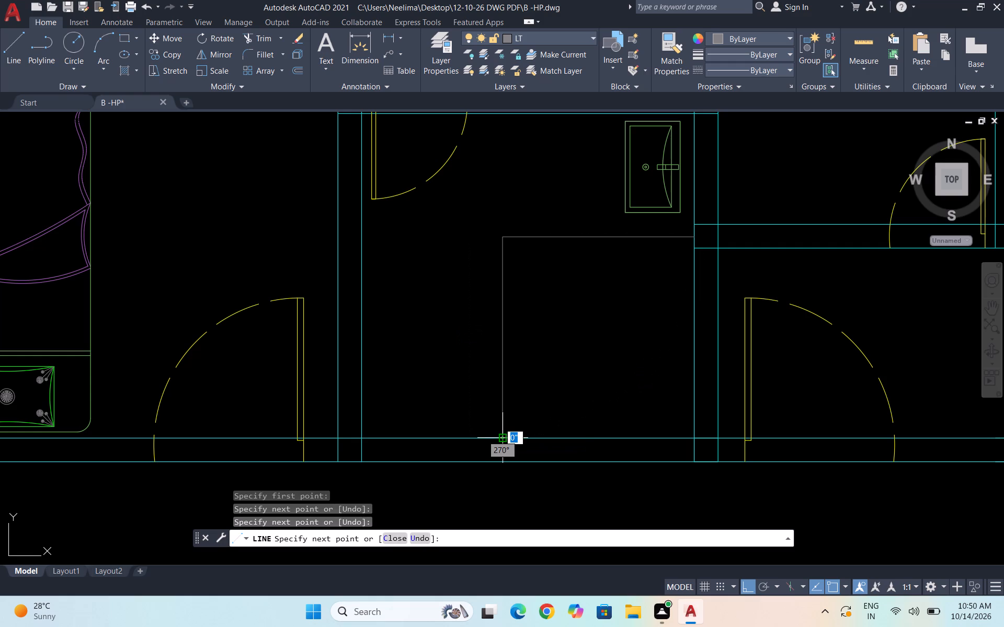
{"action": "key", "text": "space"}
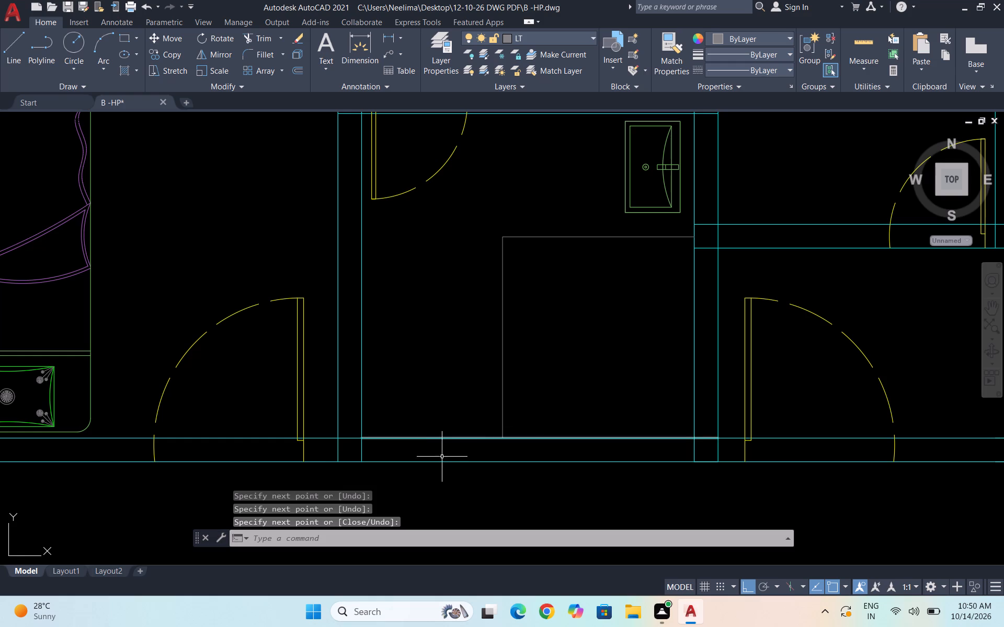
{"action": "key", "text": "Escape"}
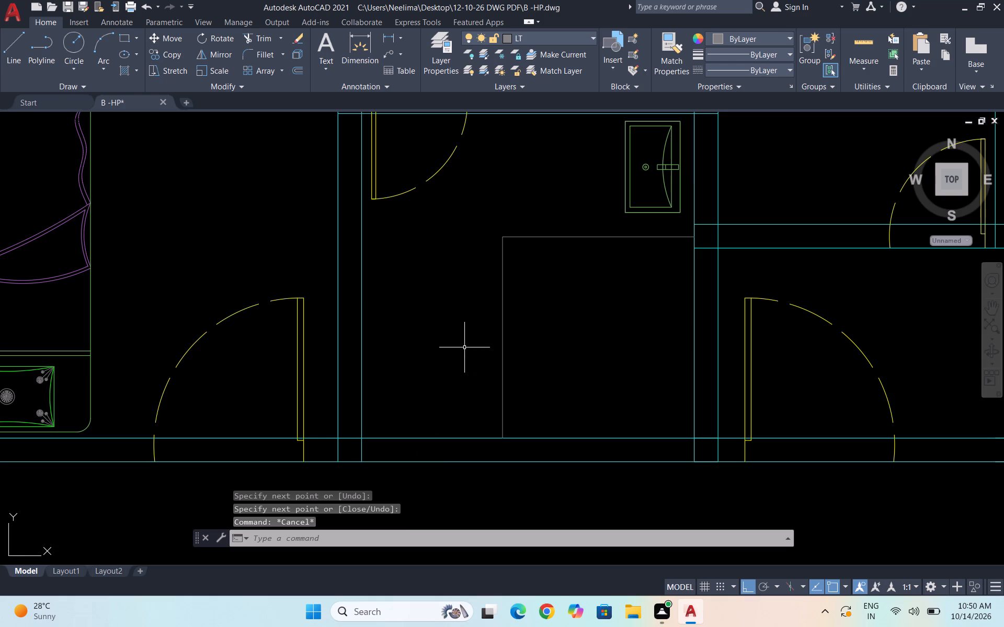
Draw a horizontal base line about 9" long just above the bottom wall, left of the new L-shaped line.
{"action": "key", "text": "l"}
{"action": "key", "text": "Return"}
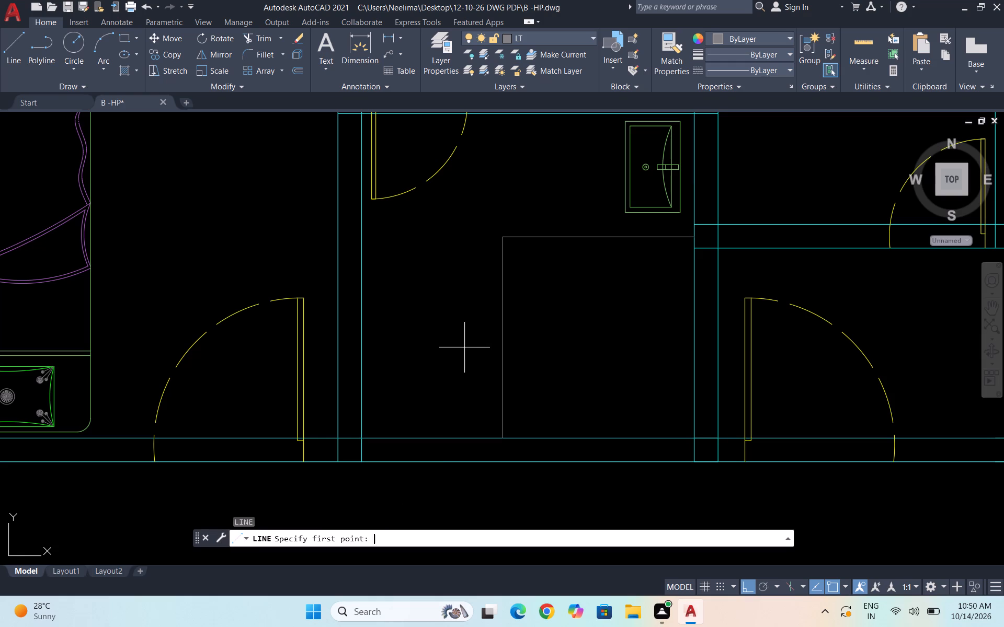
{"action": "scroll", "coordinate": [448, 416], "scroll_direction": "up", "scroll_amount": 2}
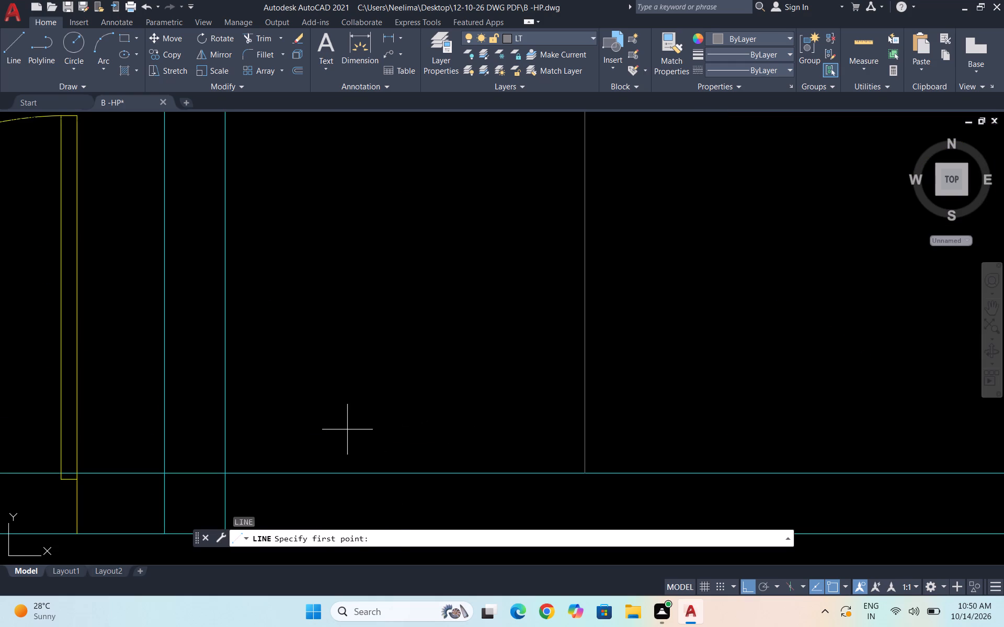
{"action": "left_click", "coordinate": [347, 429]}
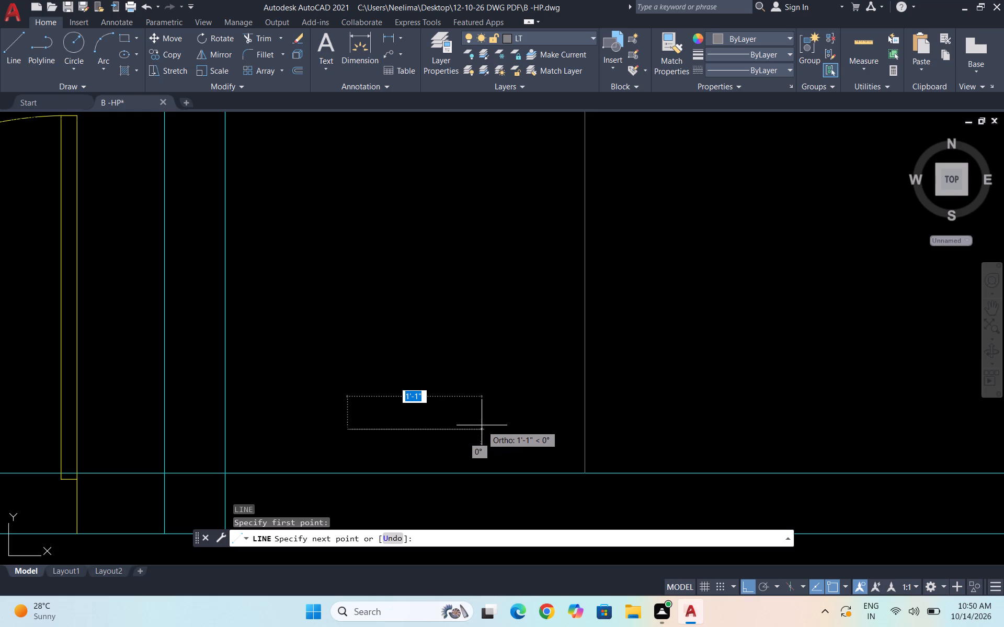
{"action": "left_click", "coordinate": [433, 432]}
{"action": "key", "text": "Escape"}
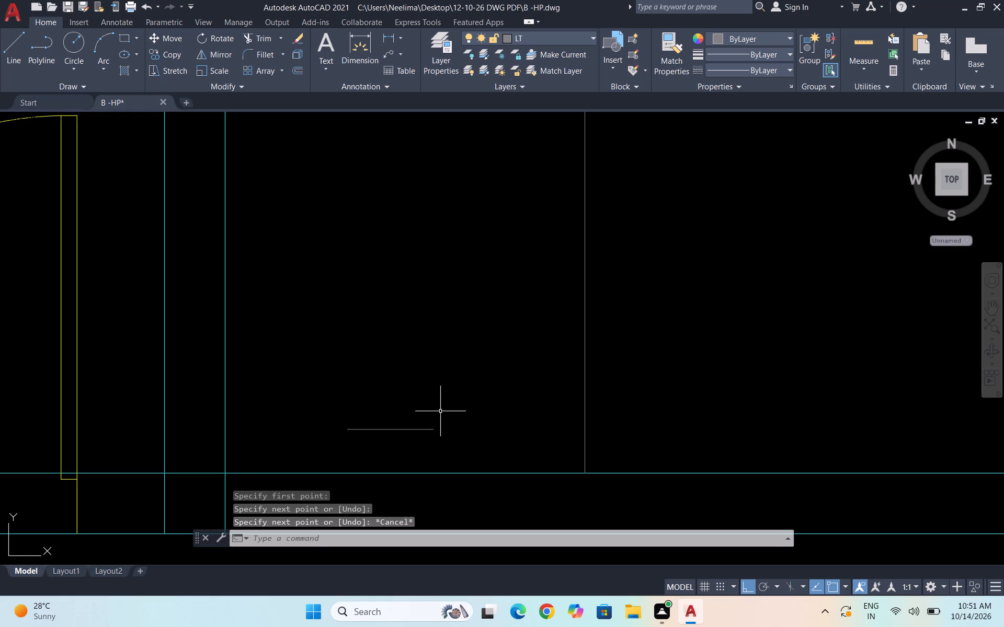
Draw a short vertical line upward from the left end of the base line.
{"action": "key", "text": "l"}
{"action": "key", "text": "Return"}
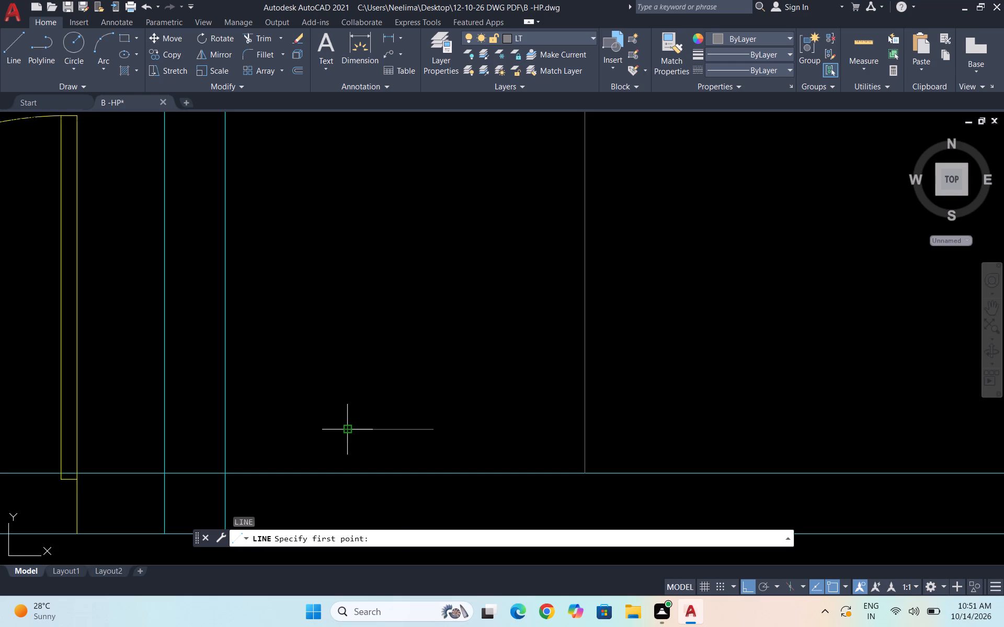
{"action": "left_click", "coordinate": [349, 429]}
{"action": "left_click", "coordinate": [355, 414]}
{"action": "key", "text": "Escape"}
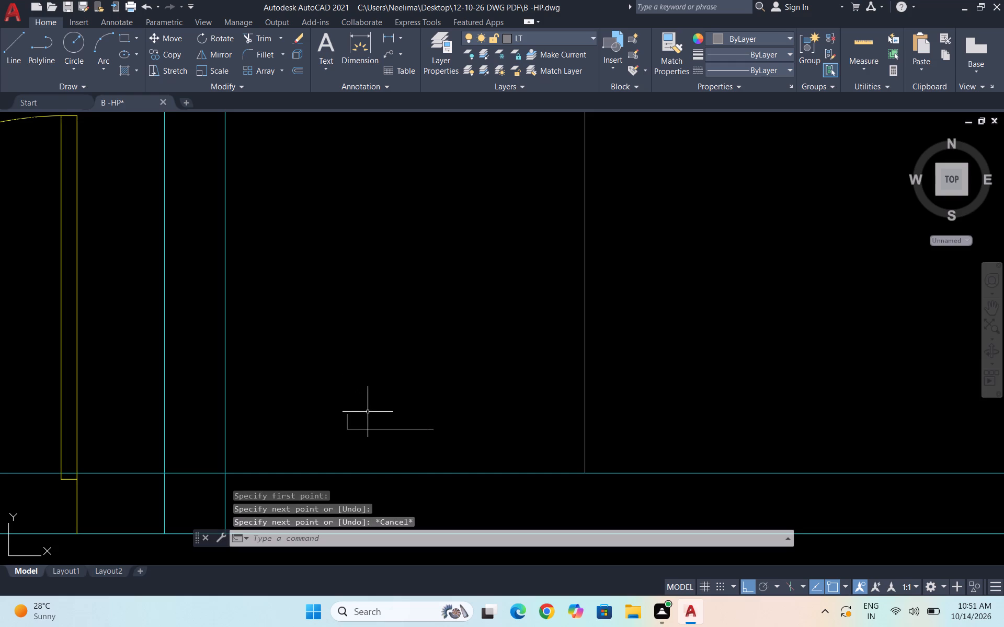
Copy the short vertical line from the base line's left end to its right end, forming a shallow open-topped outline.
{"action": "scroll", "coordinate": [364, 413], "scroll_direction": "up", "scroll_amount": 2}
{"action": "left_click", "coordinate": [341, 424]}
{"action": "left_click", "coordinate": [330, 421]}
{"action": "left_click_drag", "start_coordinate": [333, 439], "coordinate": [327, 434]}
{"action": "left_click", "coordinate": [287, 421]}
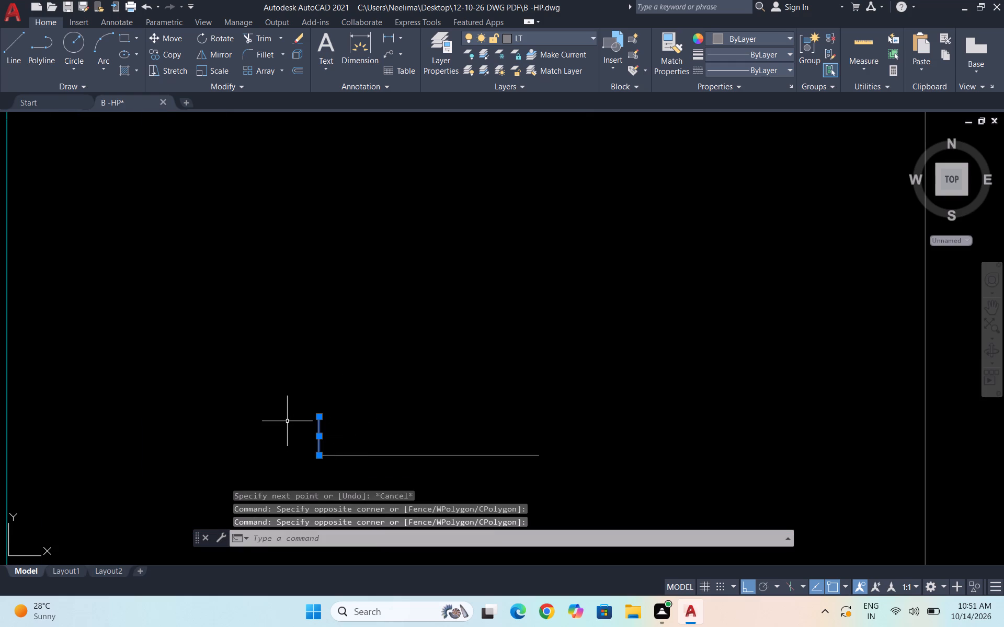
{"action": "type", "text": "CO"}
{"action": "key", "text": "Return"}
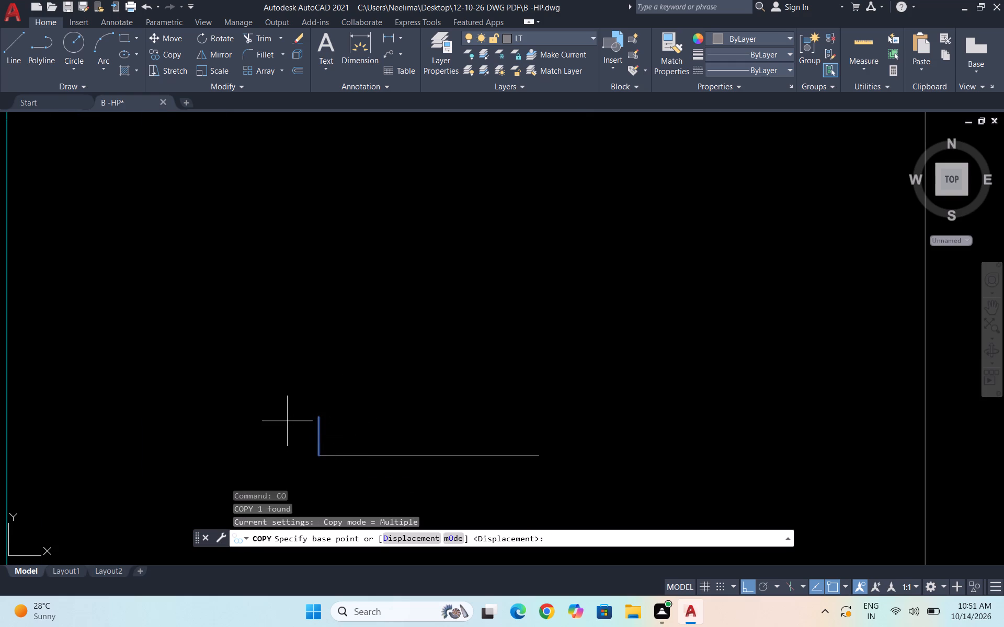
{"action": "left_click", "coordinate": [318, 460]}
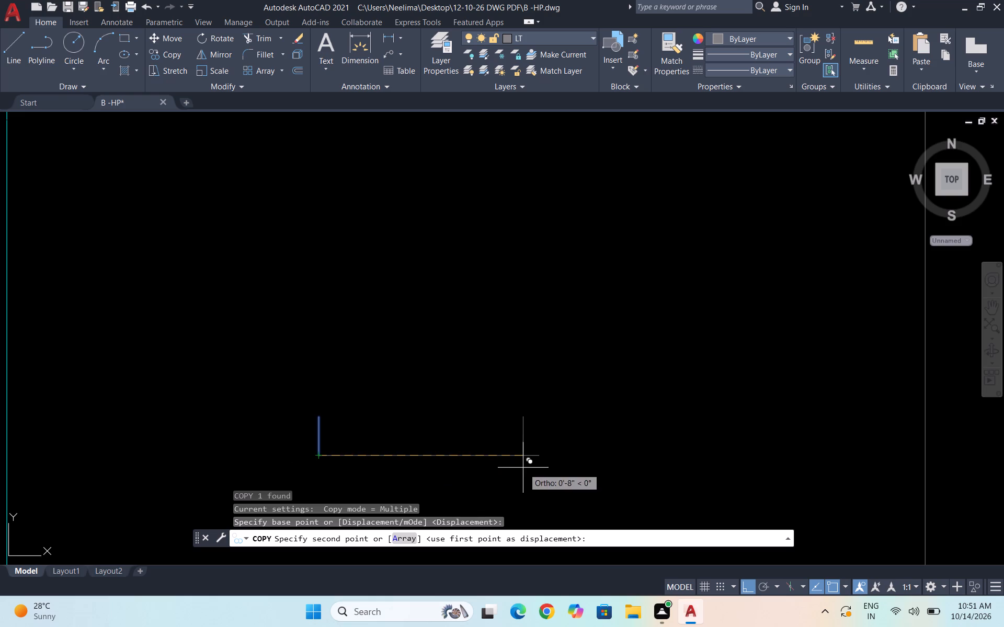
{"action": "left_click", "coordinate": [542, 458]}
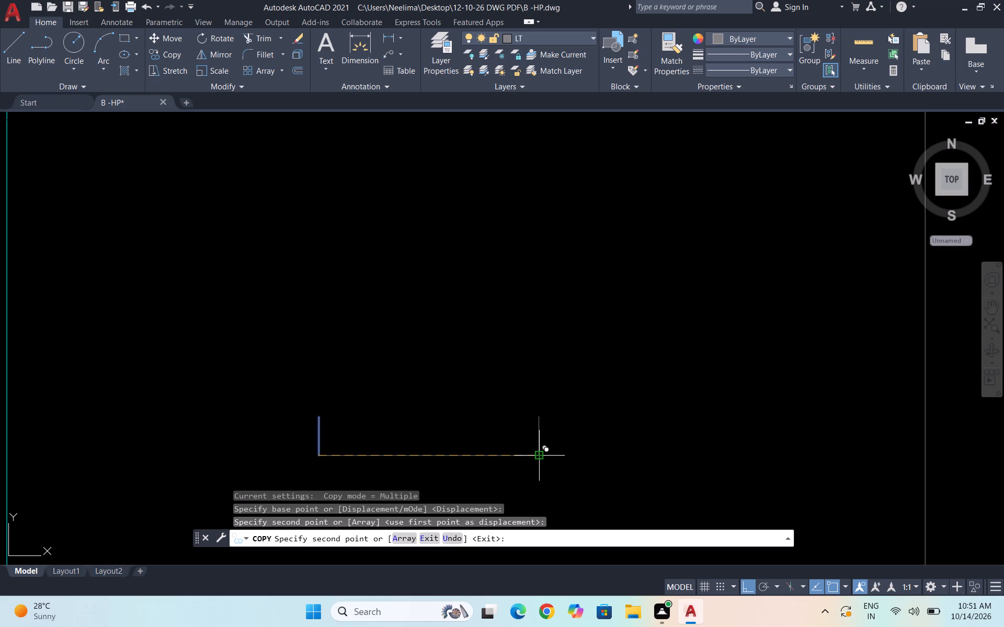
{"action": "key", "text": "Escape"}
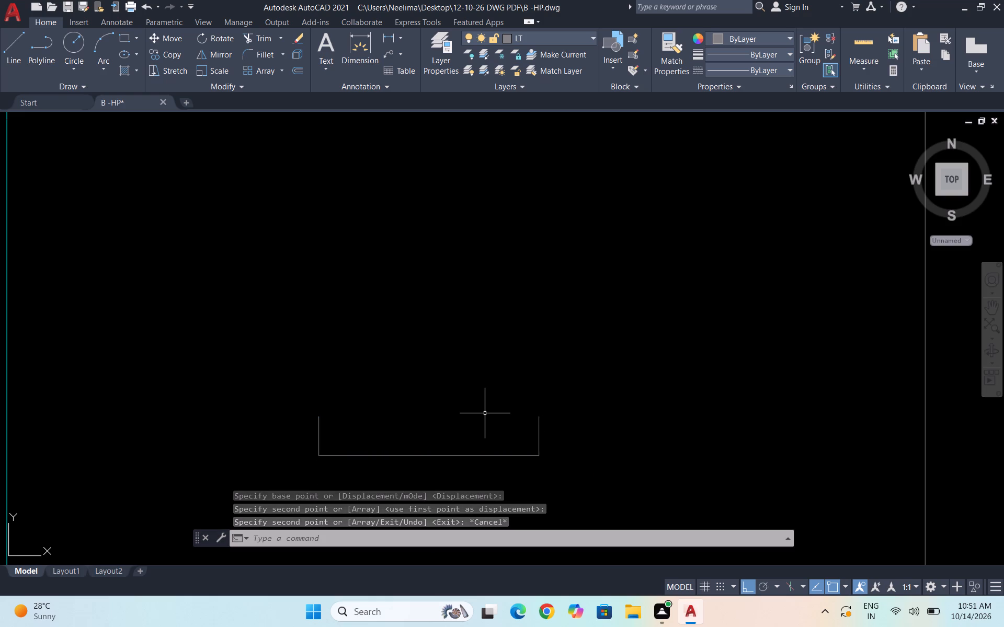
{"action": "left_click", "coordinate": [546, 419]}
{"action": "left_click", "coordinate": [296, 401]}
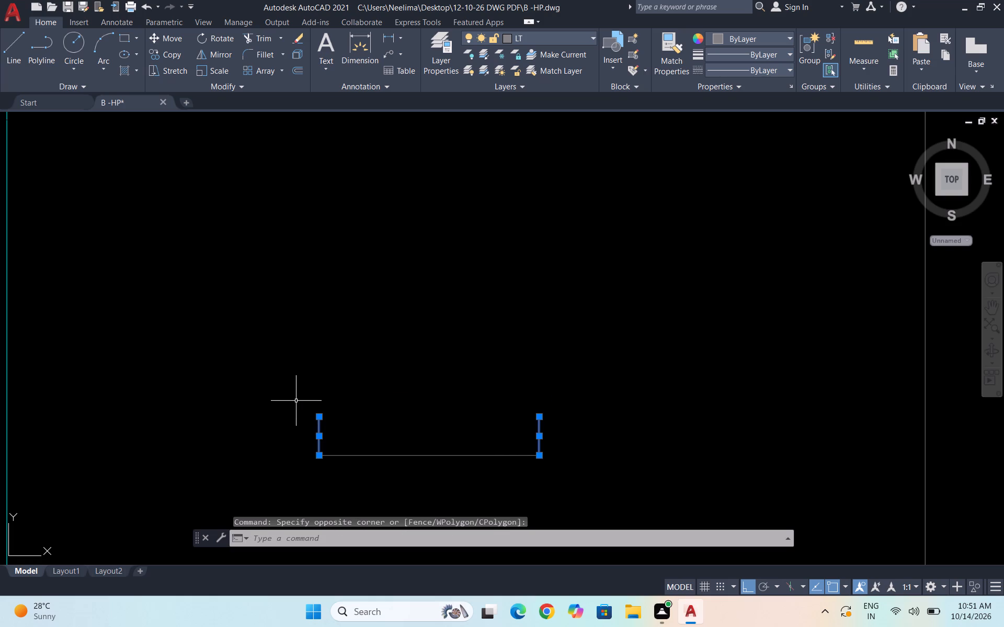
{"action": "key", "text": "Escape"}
Draw a short upward line starting about 1" inward from the left upright's top end, level with it.
{"action": "key", "text": "l"}
{"action": "key", "text": "Return"}
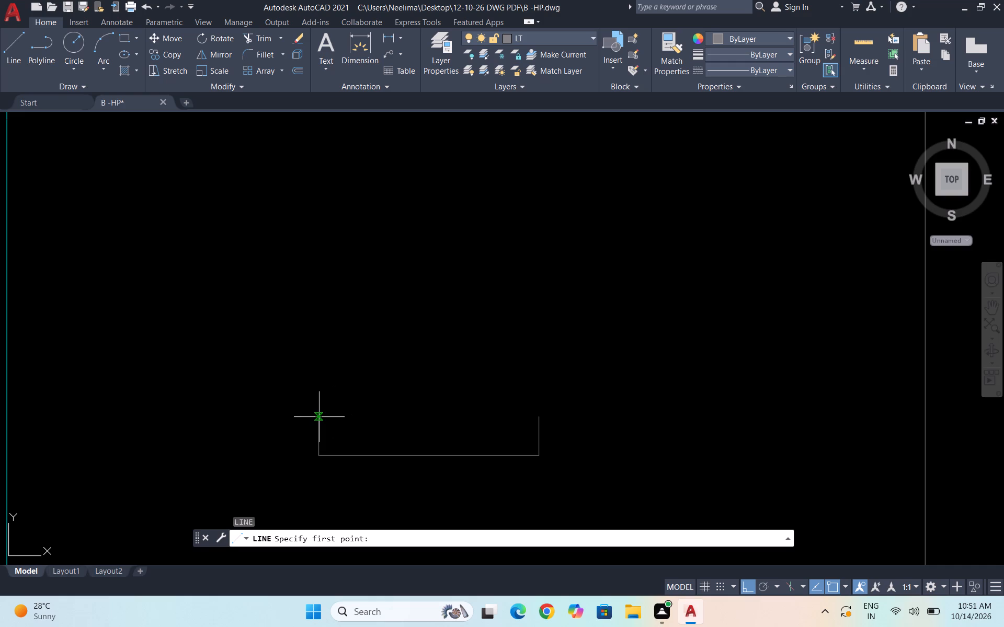
{"action": "left_click", "coordinate": [350, 416]}
{"action": "left_click", "coordinate": [351, 392]}
{"action": "key", "text": "Escape"}
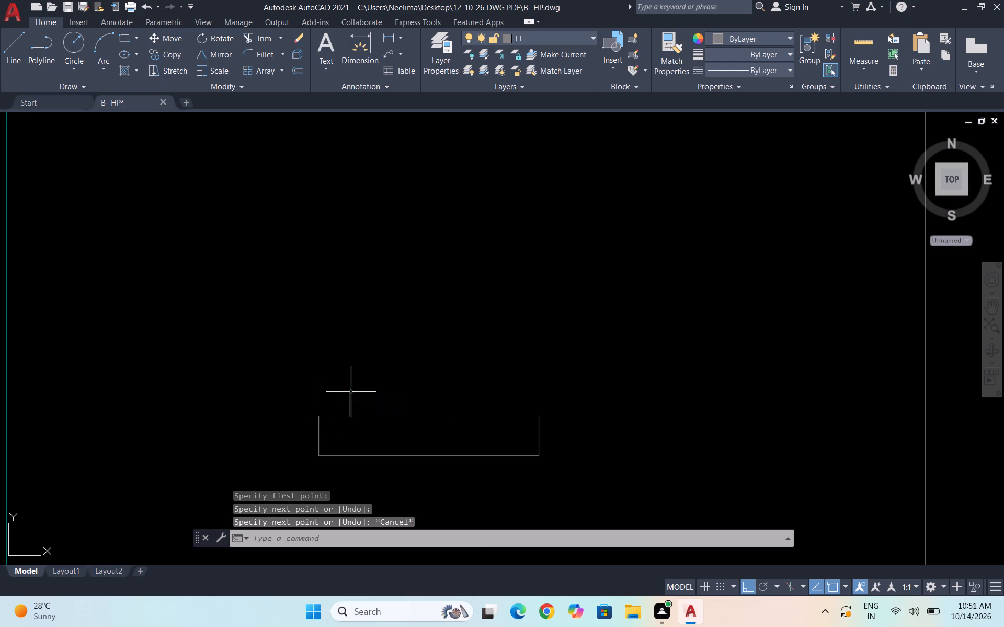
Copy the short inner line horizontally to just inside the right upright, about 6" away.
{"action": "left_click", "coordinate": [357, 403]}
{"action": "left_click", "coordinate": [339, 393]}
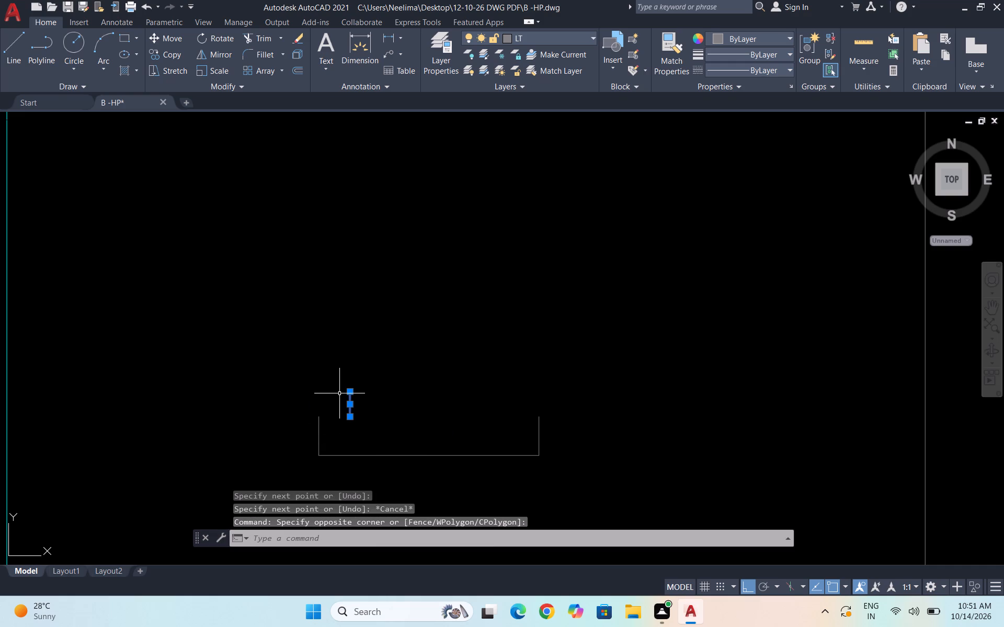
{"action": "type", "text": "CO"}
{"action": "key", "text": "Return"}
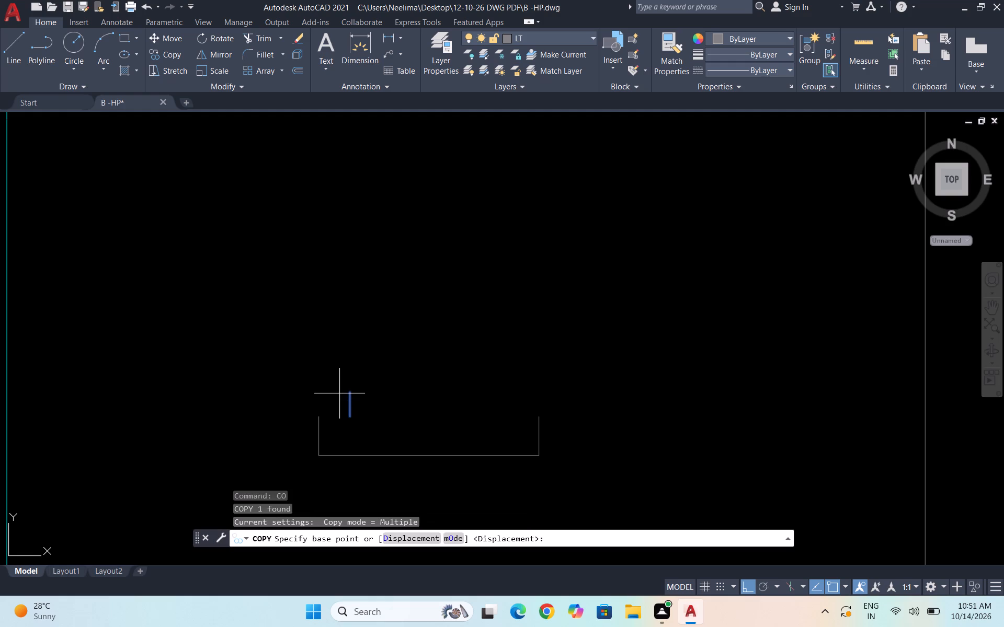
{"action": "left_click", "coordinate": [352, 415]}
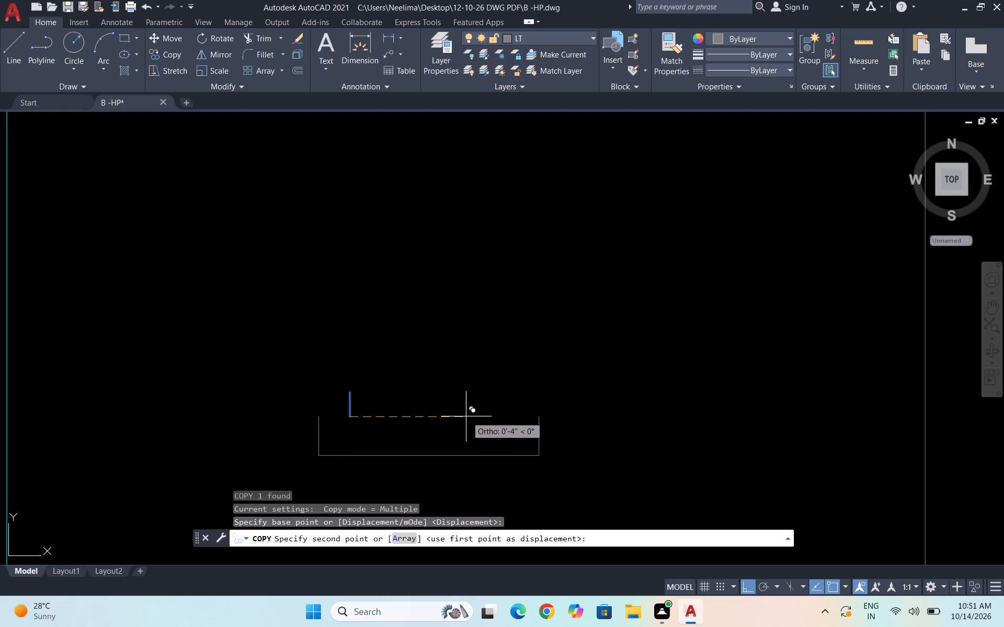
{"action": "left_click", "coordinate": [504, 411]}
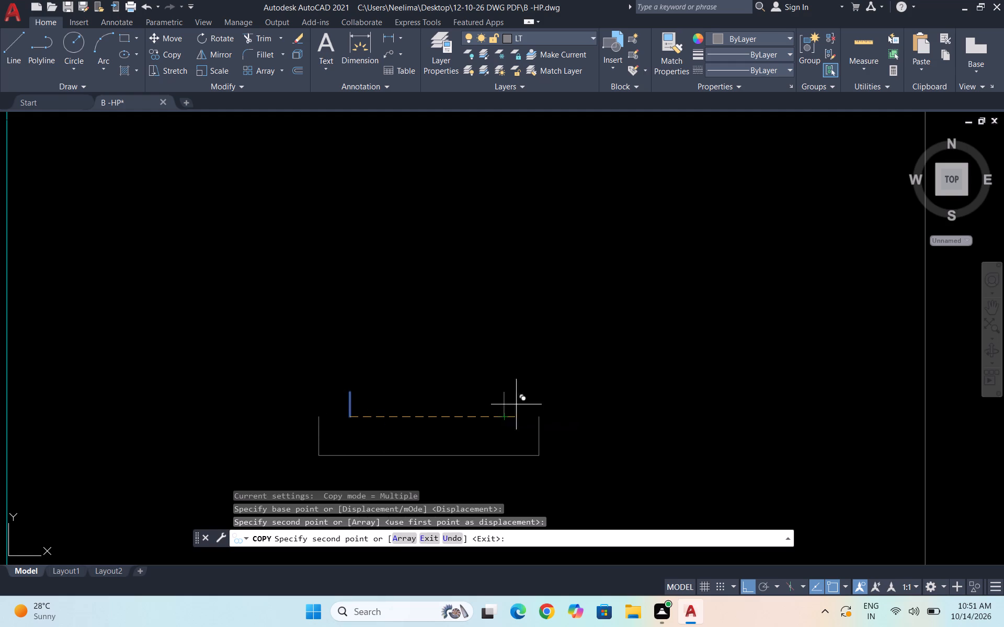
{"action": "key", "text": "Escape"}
Draw a three-point arc from the left upright's top through the left inner line, ending about 2" directly above that crossing.
{"action": "key", "text": "a"}
{"action": "key", "text": "Return"}
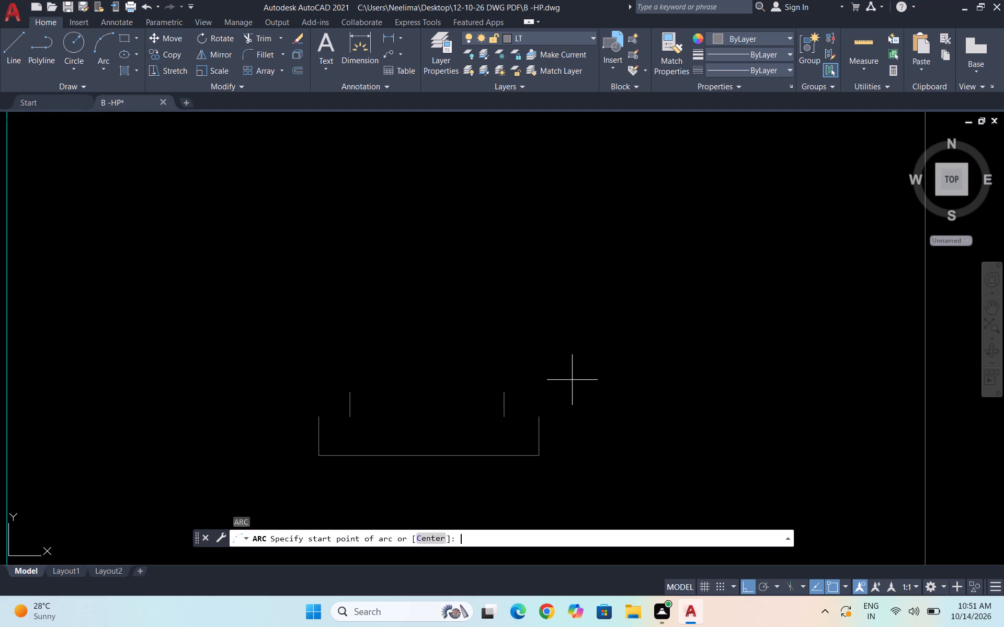
{"action": "scroll", "coordinate": [338, 433], "scroll_direction": "up", "scroll_amount": 2}
{"action": "left_click", "coordinate": [287, 397]}
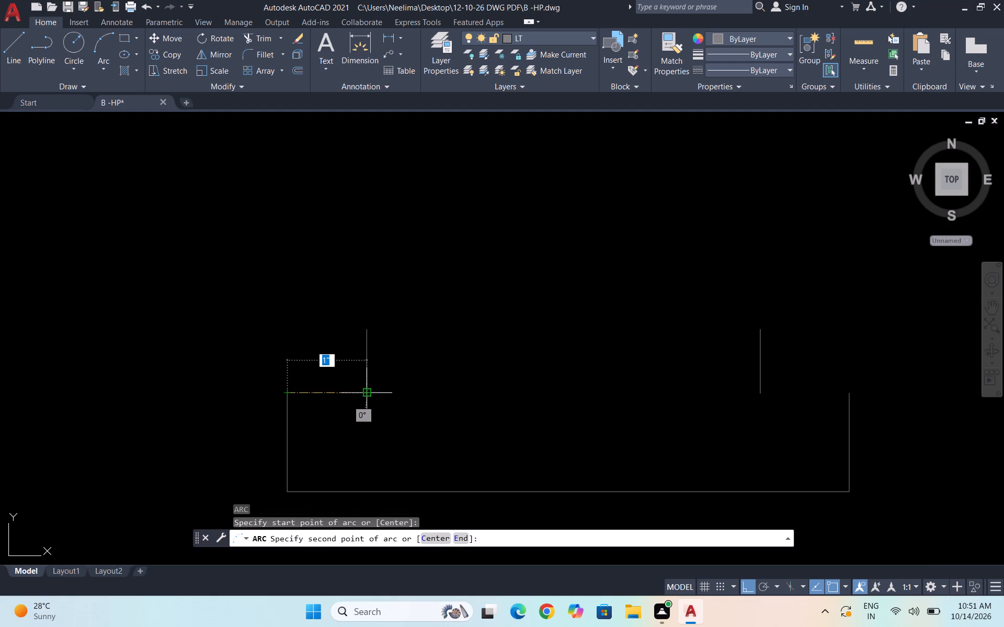
{"action": "left_click", "coordinate": [364, 368]}
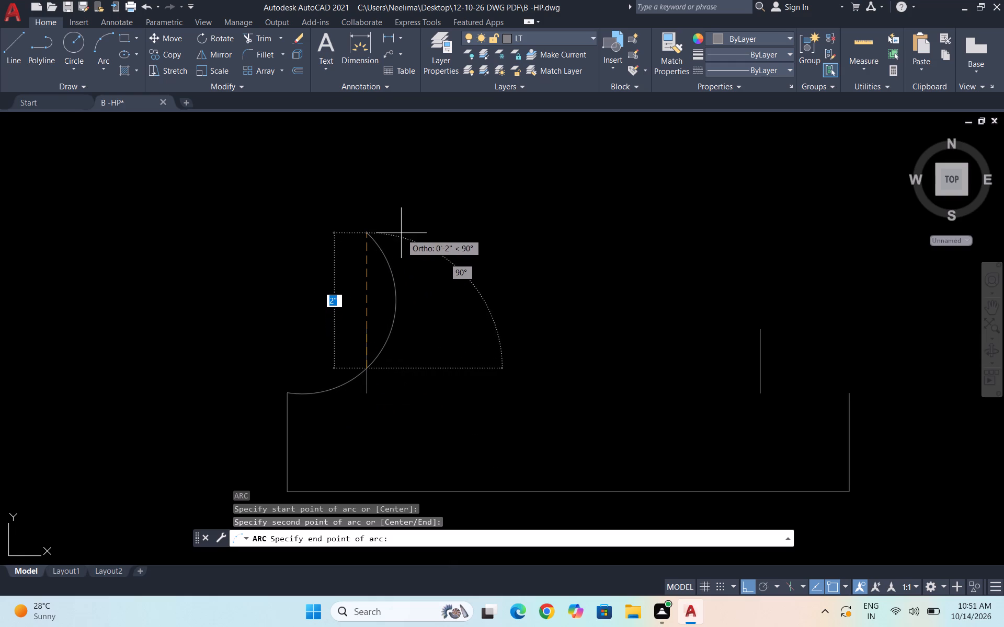
{"action": "left_click", "coordinate": [401, 233]}
{"action": "key", "text": "Escape"}
Trim the arc beyond the left inner line and the piece of that line below the arc.
{"action": "type", "text": "TR"}
{"action": "key", "text": "Return"}
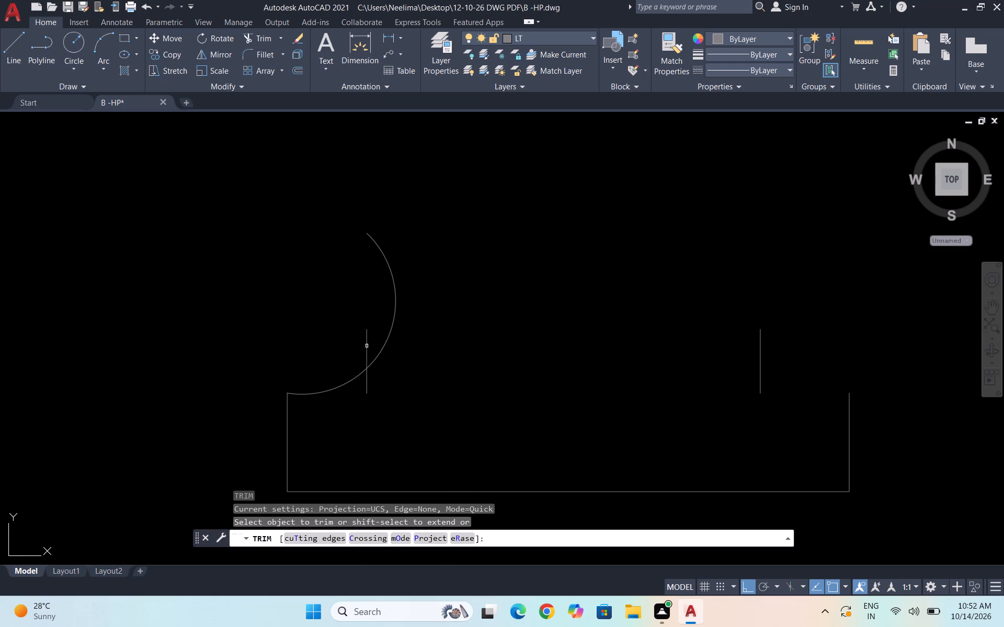
{"action": "left_click", "coordinate": [383, 342]}
{"action": "left_click", "coordinate": [366, 381]}
{"action": "key", "text": "Escape"}
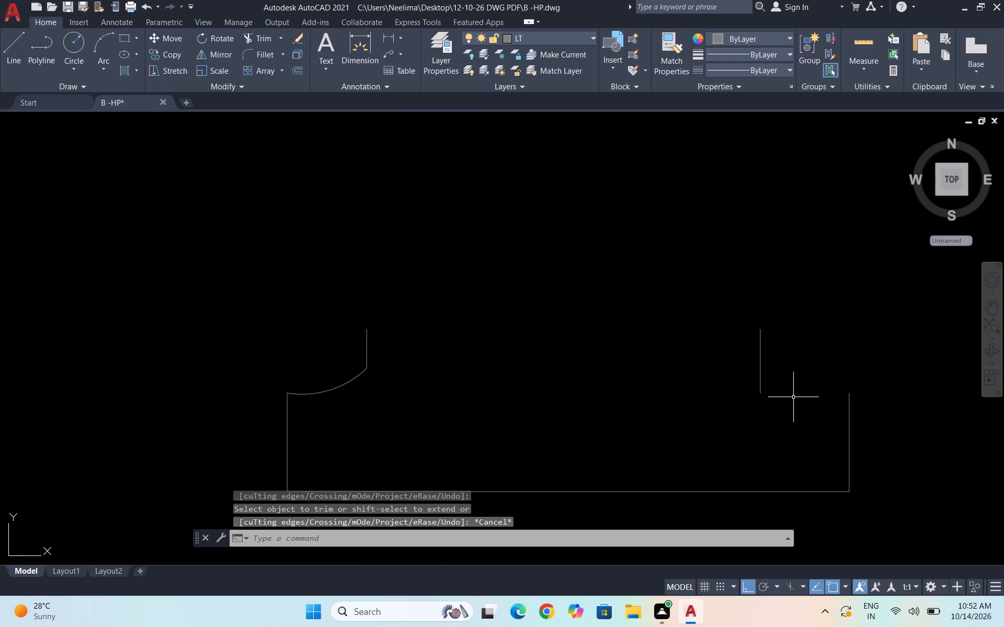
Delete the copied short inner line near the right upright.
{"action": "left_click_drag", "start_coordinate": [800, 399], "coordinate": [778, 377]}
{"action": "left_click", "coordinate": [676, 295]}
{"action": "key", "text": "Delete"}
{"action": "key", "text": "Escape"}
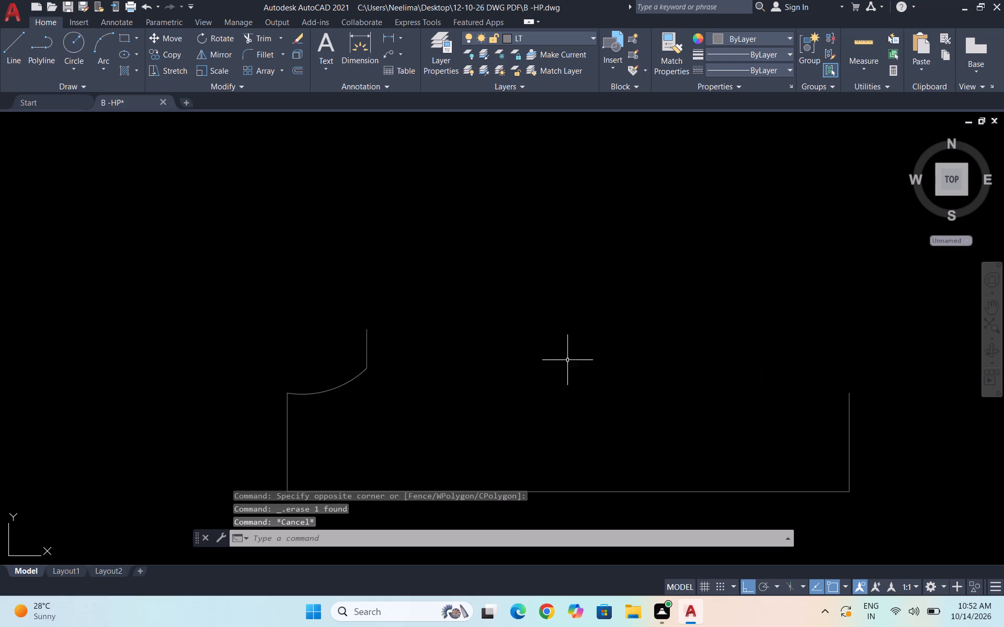
Mirror the trimmed arc and left inner line about the vertical axis through the base line's midpoint, keeping the originals.
{"action": "left_click", "coordinate": [405, 407]}
{"action": "left_click", "coordinate": [292, 314]}
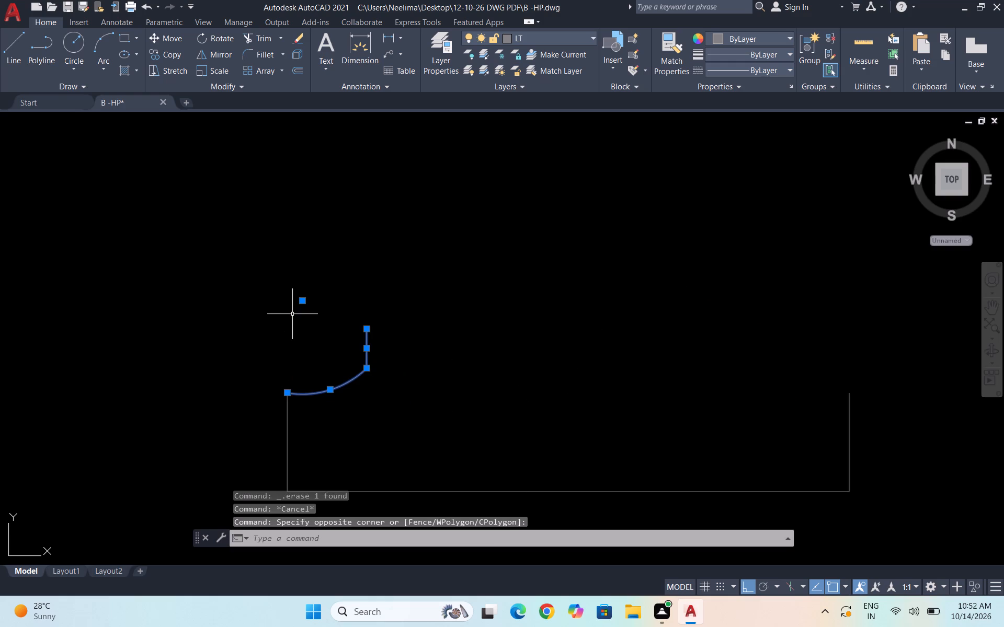
{"action": "type", "text": "MI"}
{"action": "key", "text": "Return"}
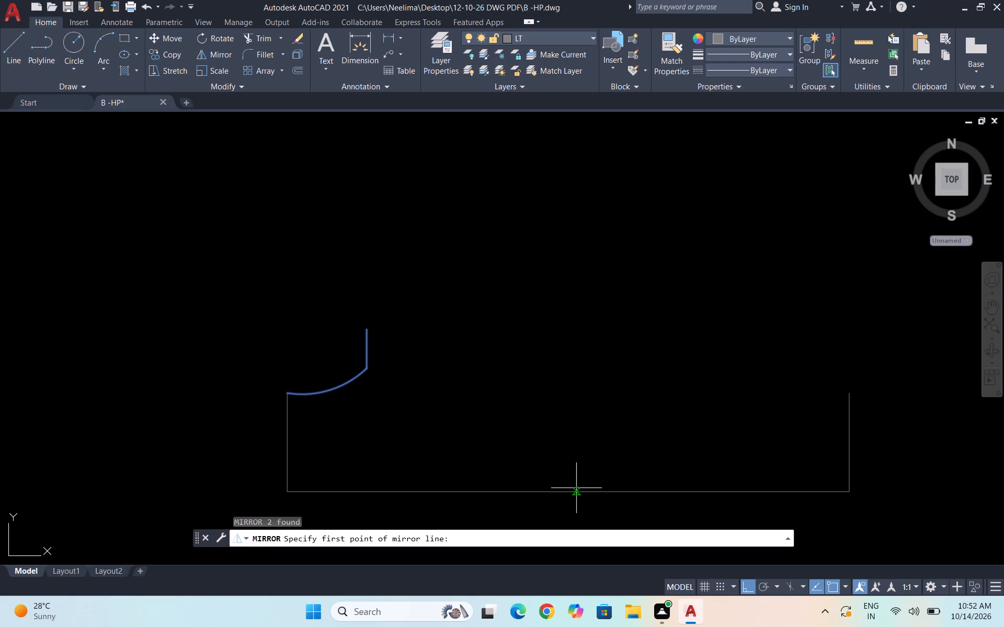
{"action": "left_click", "coordinate": [568, 490]}
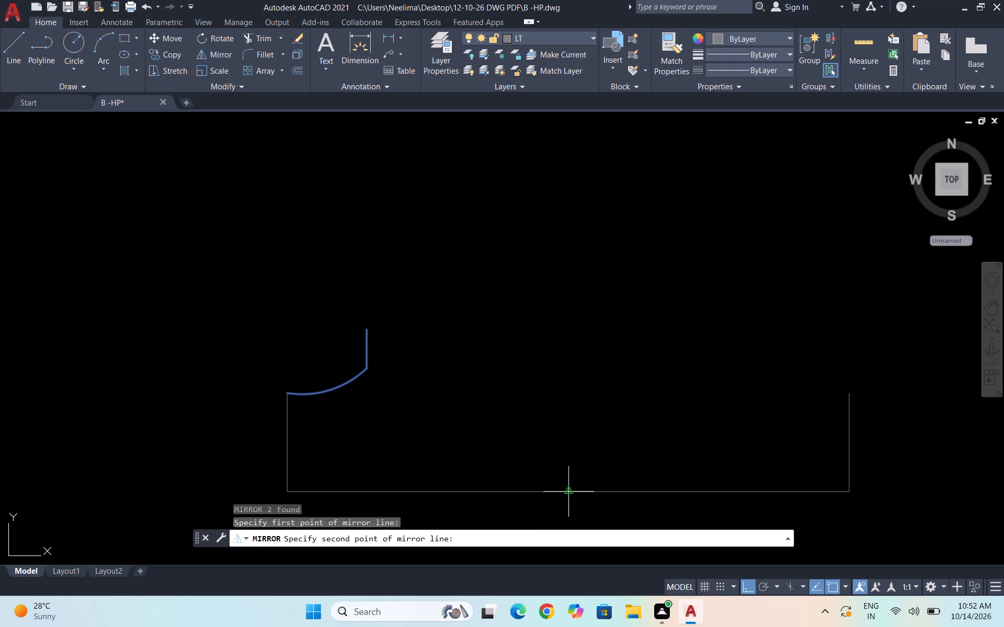
{"action": "left_click", "coordinate": [572, 252]}
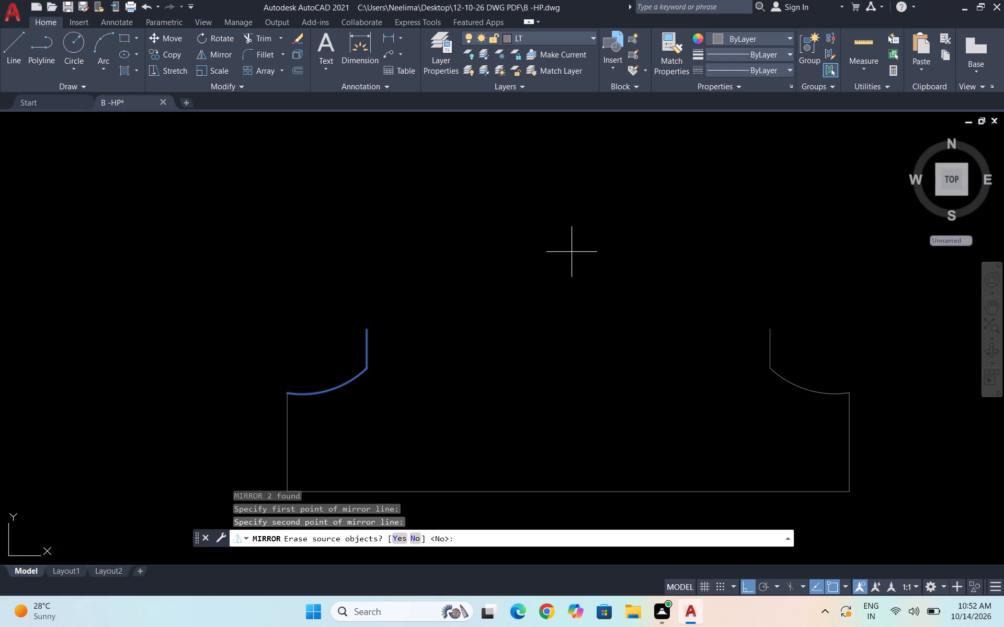
{"action": "key", "text": "space"}
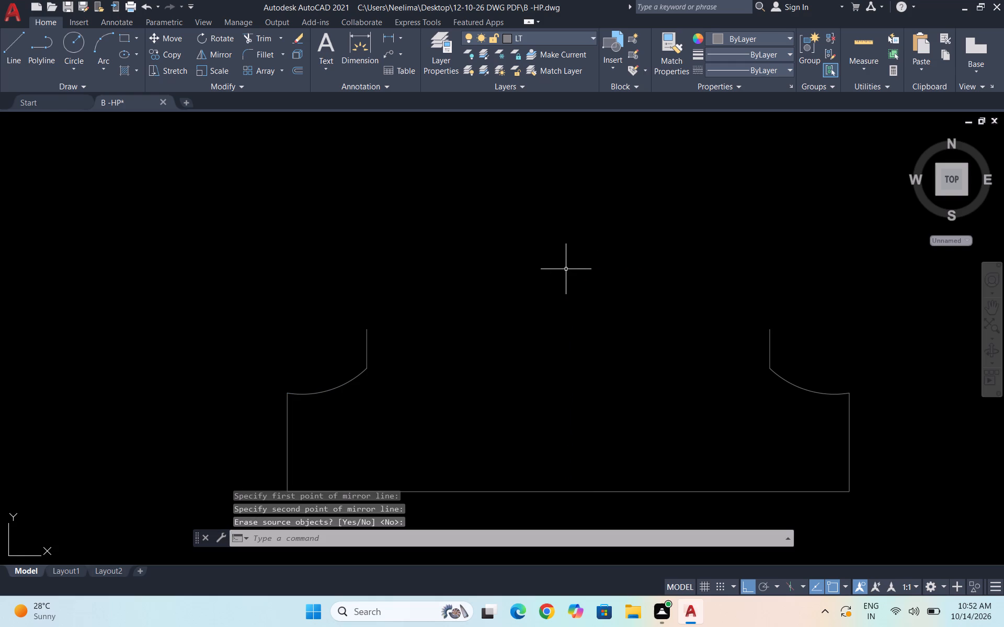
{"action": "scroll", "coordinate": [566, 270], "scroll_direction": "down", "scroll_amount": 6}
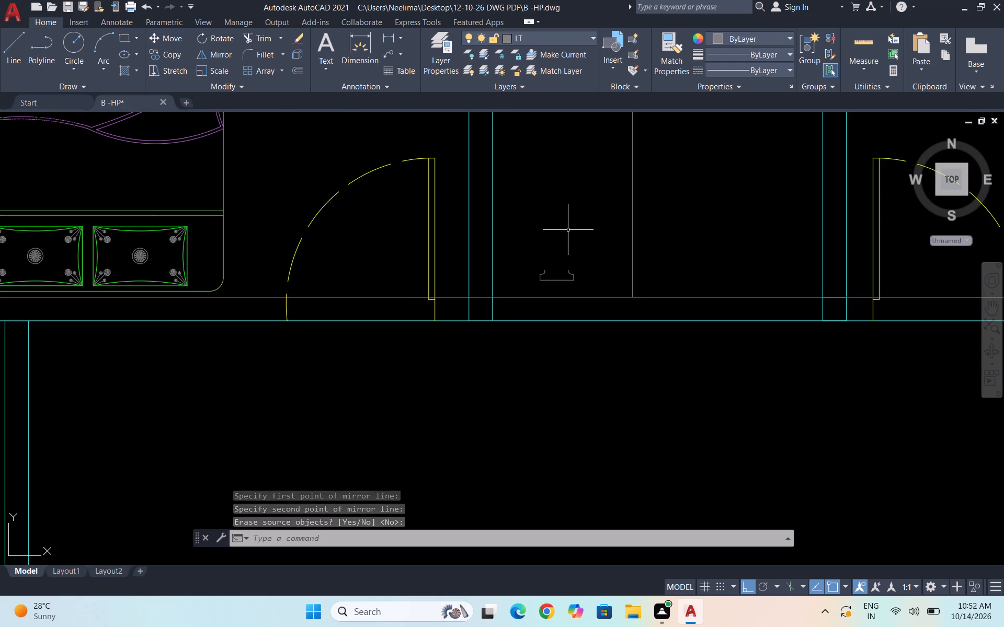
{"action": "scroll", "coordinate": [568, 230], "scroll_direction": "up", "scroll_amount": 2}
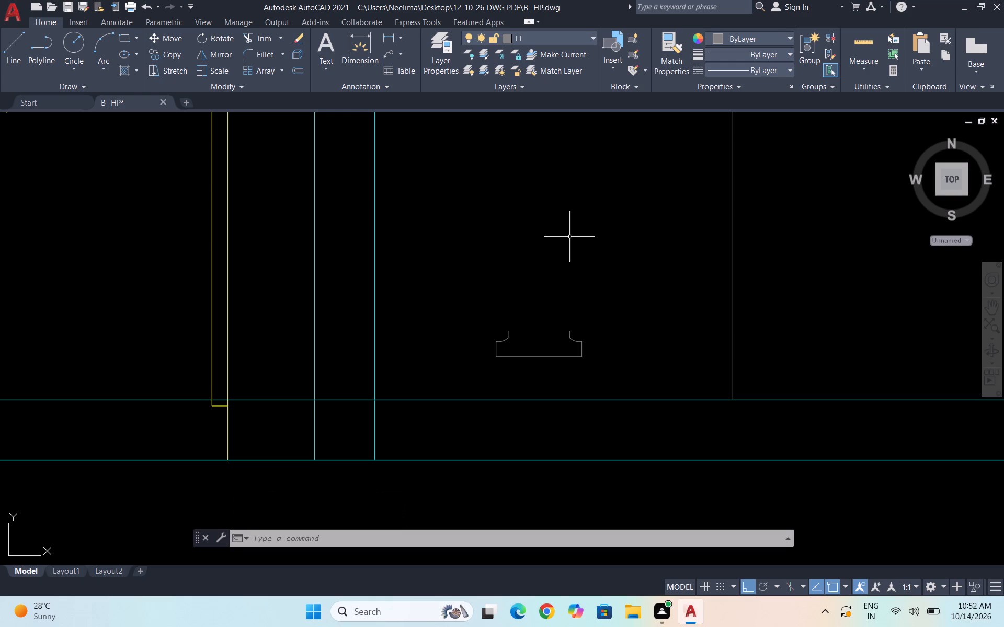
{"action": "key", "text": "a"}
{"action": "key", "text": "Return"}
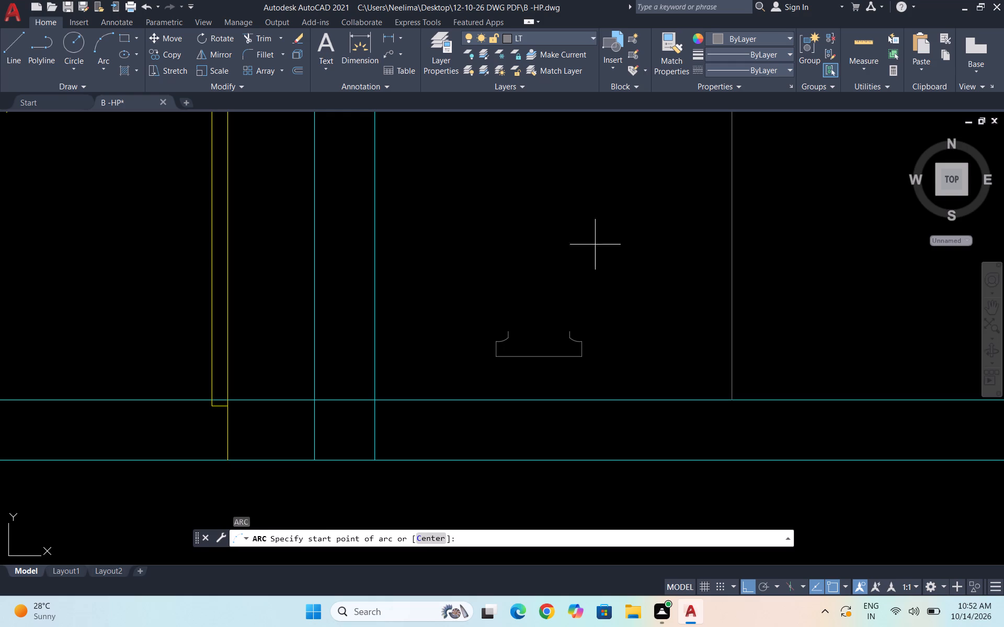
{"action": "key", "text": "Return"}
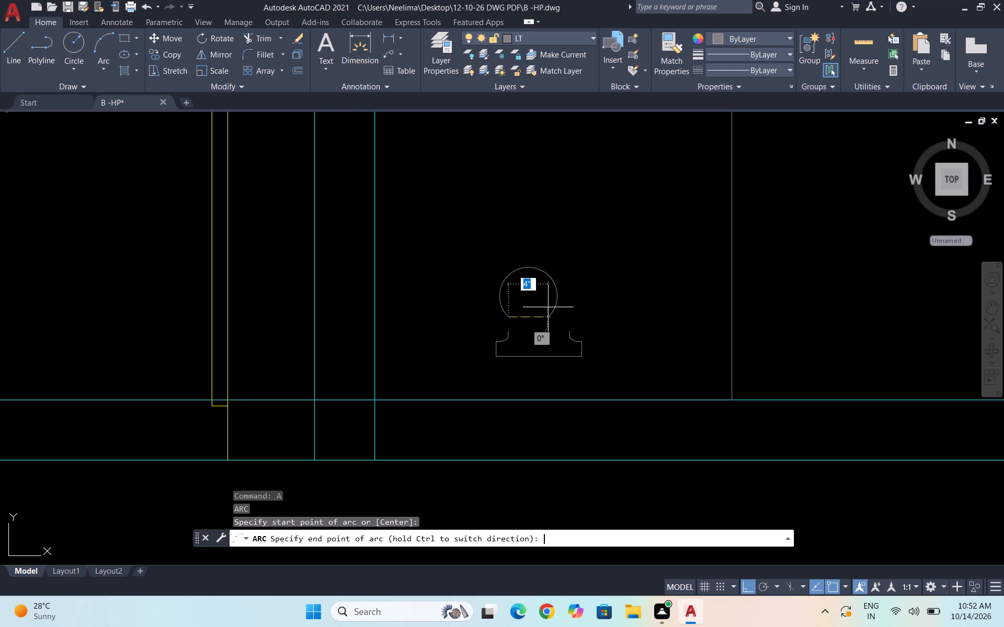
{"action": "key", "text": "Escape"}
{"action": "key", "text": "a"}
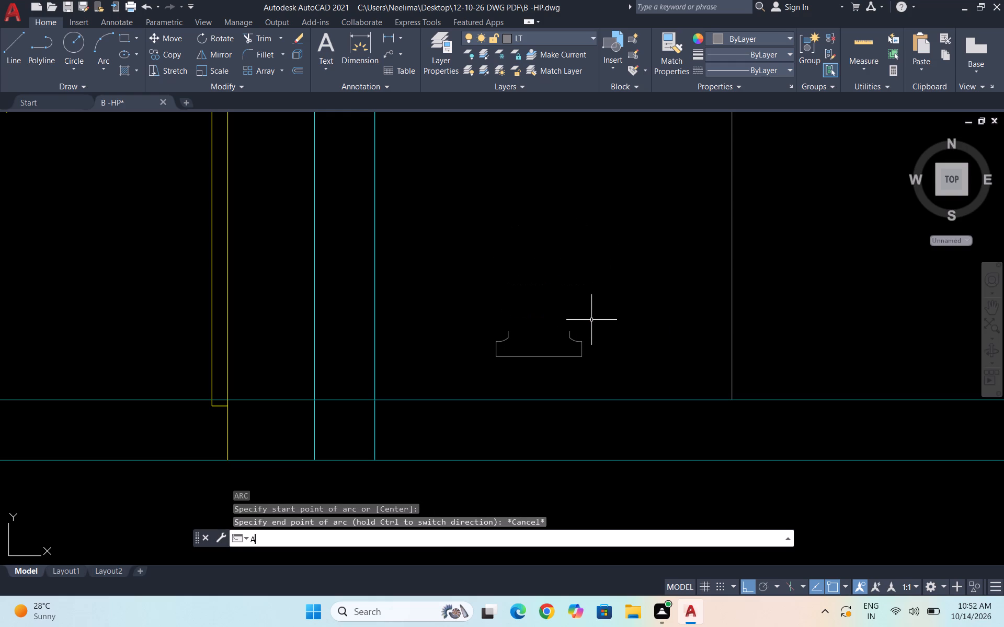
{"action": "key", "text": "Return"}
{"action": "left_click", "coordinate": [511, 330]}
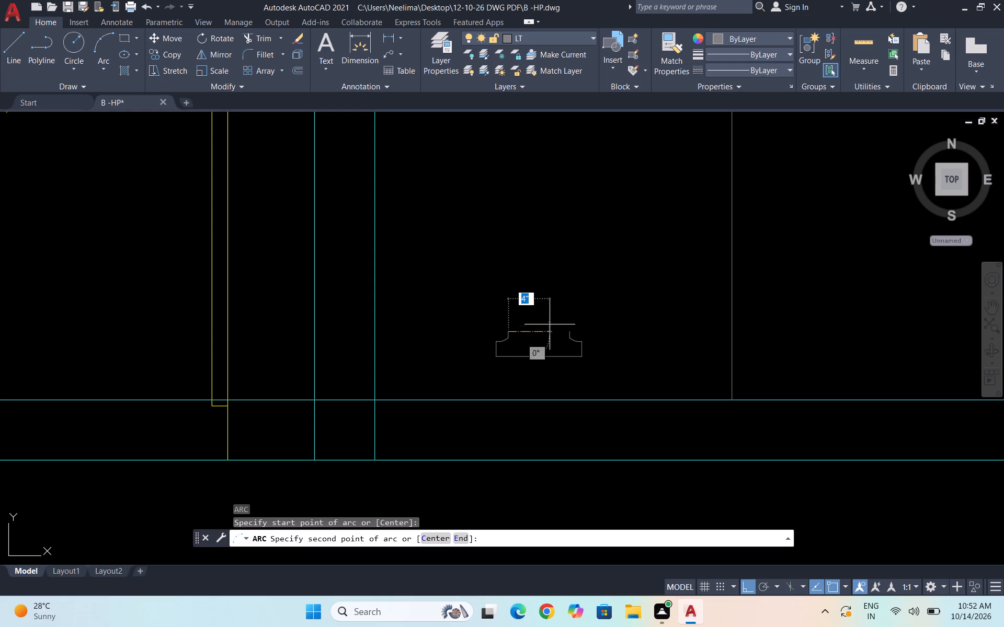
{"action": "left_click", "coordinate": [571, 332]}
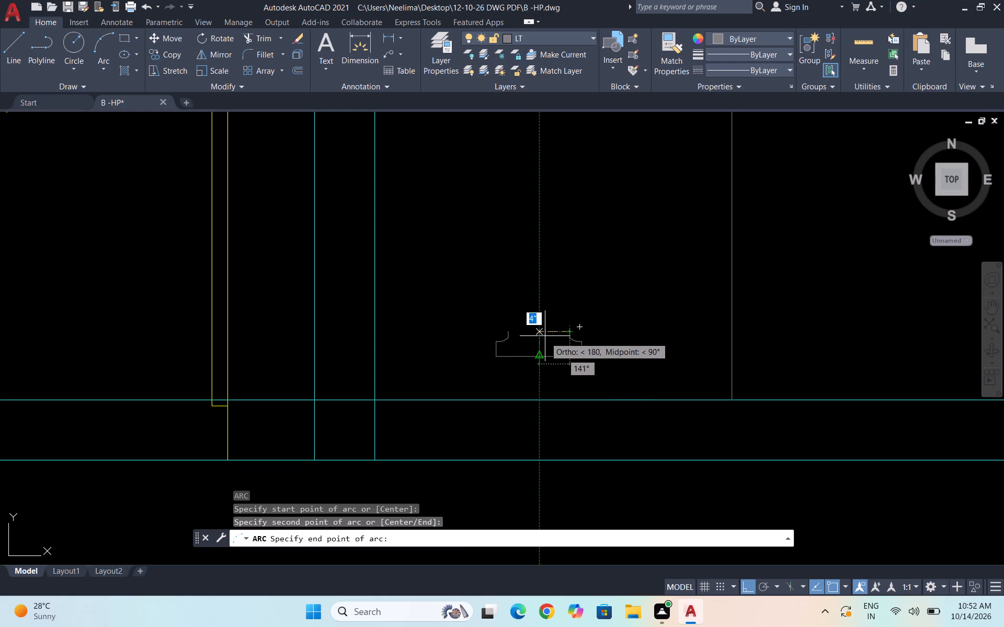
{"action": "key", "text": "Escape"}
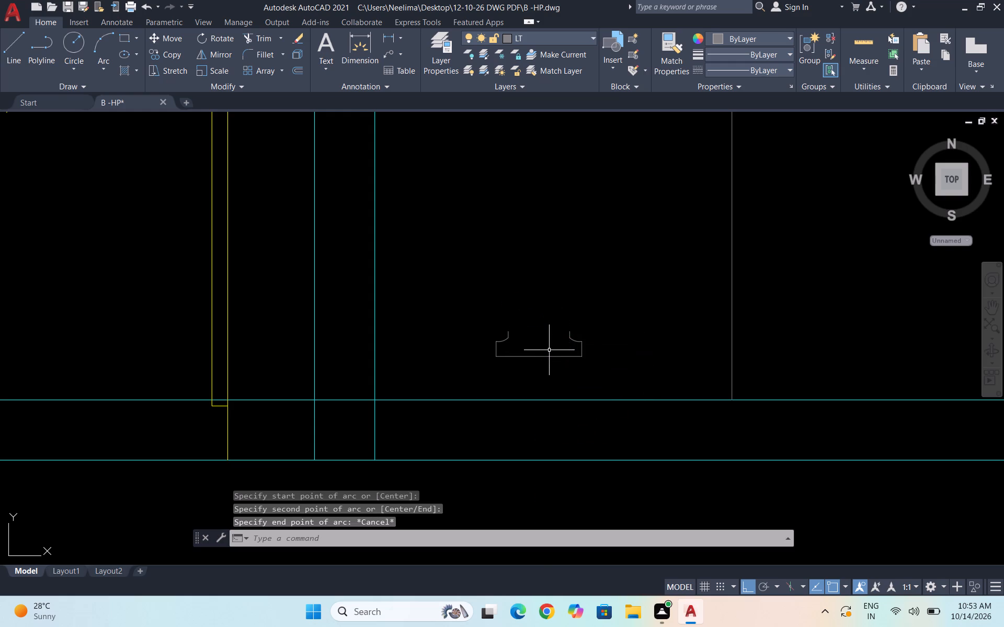
Draw a short vertical guide line above the fixture base, slightly inward of the left inner line.
{"action": "key", "text": "l"}
{"action": "key", "text": "Return"}
{"action": "scroll", "coordinate": [554, 336], "scroll_direction": "up", "scroll_amount": 3}
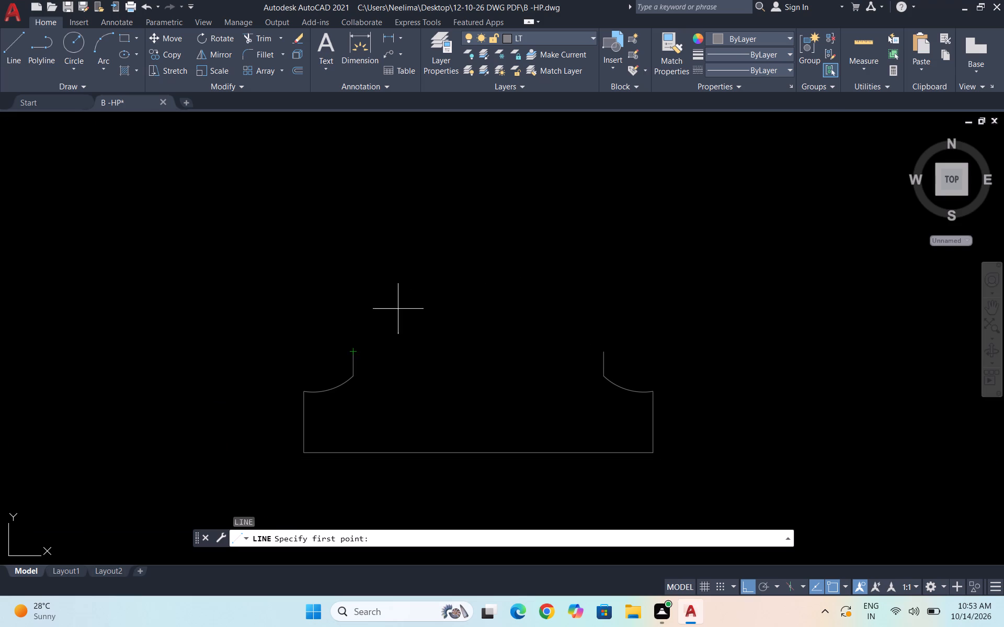
{"action": "scroll", "coordinate": [350, 354], "scroll_direction": "down", "scroll_amount": 3}
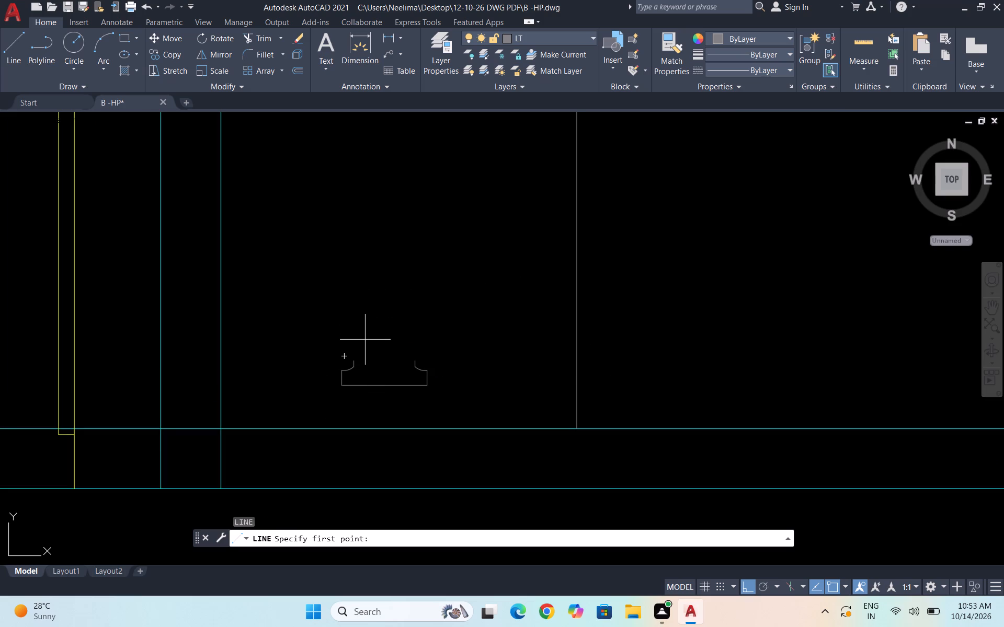
{"action": "left_click", "coordinate": [365, 340]}
{"action": "left_click", "coordinate": [365, 315]}
{"action": "key", "text": "Escape"}
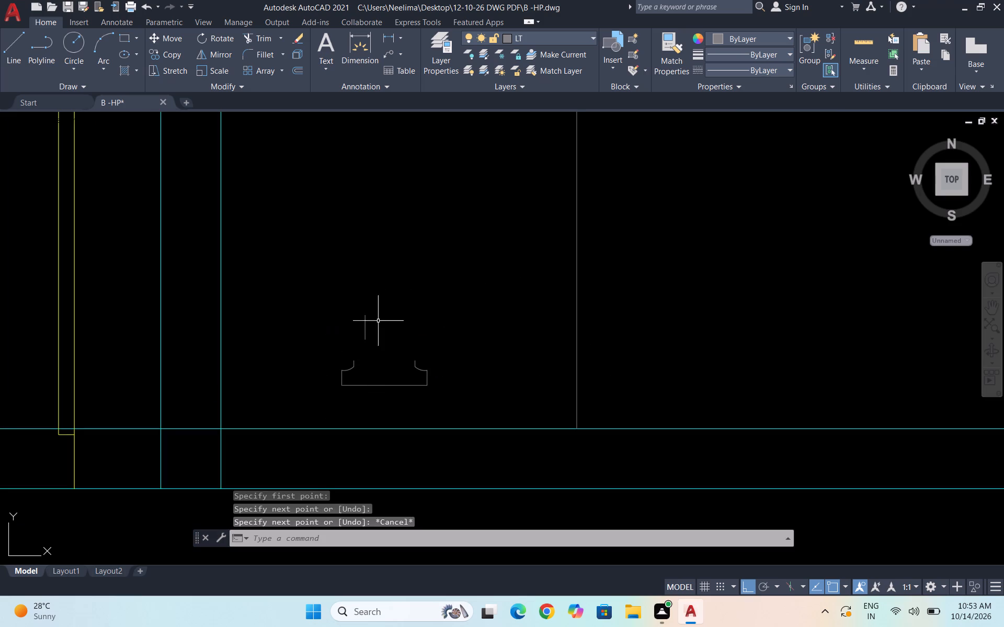
Draw a three-point arc from the left inner line's top through the guide line's top, ending about 10" horizontally to its right.
{"action": "scroll", "coordinate": [351, 334], "scroll_direction": "up", "scroll_amount": 2}
{"action": "key", "text": "a"}
{"action": "key", "text": "Return"}
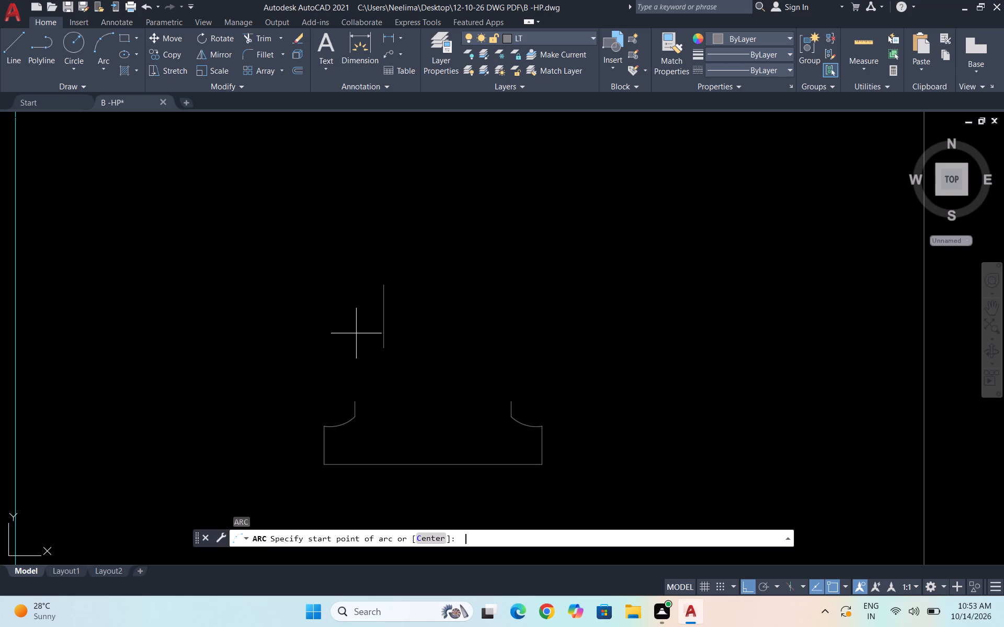
{"action": "left_click", "coordinate": [357, 399]}
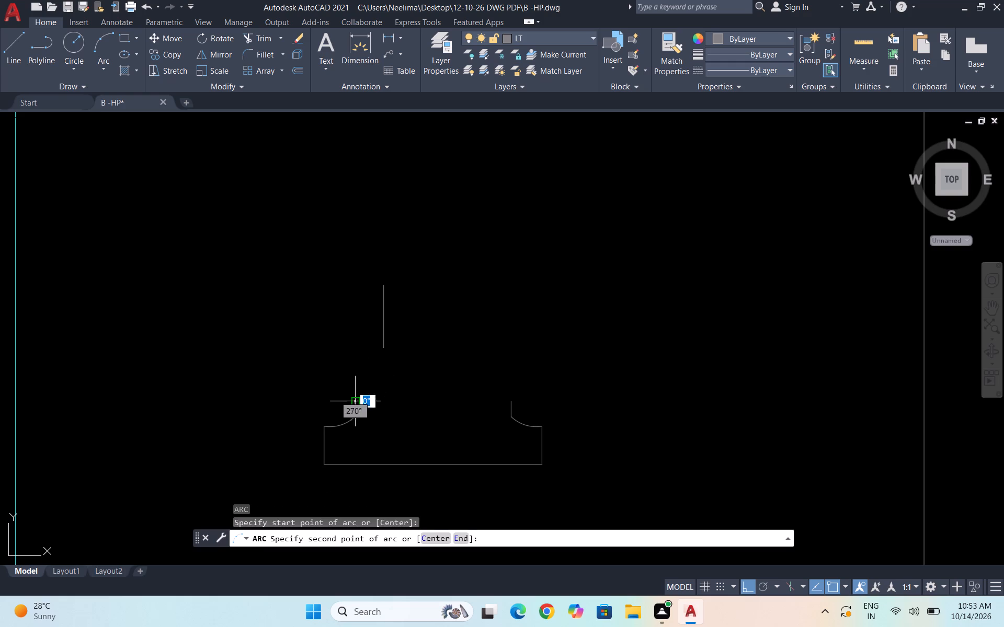
{"action": "left_click", "coordinate": [383, 289]}
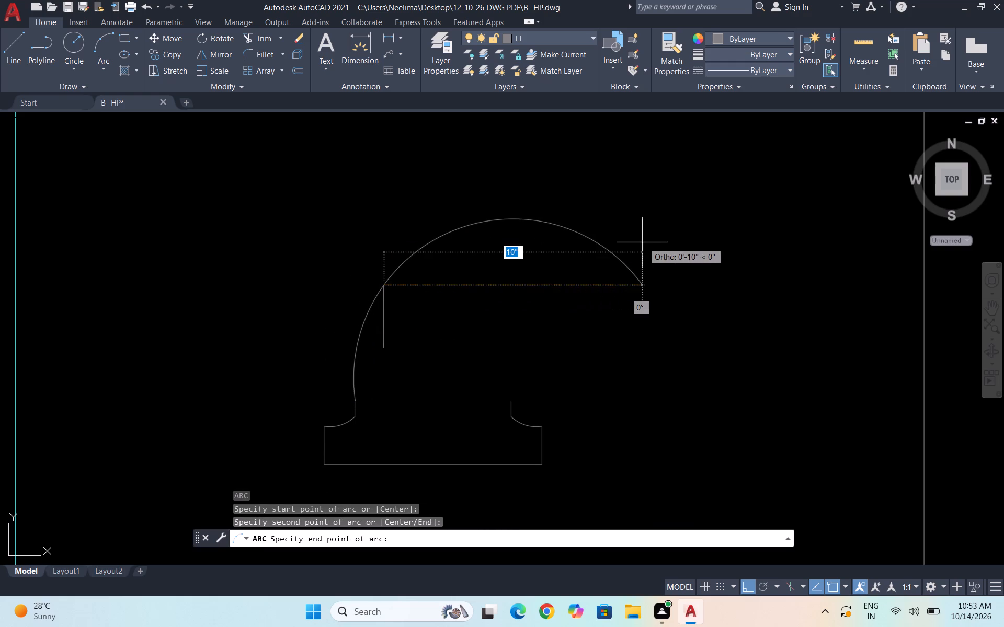
{"action": "left_click", "coordinate": [654, 251]}
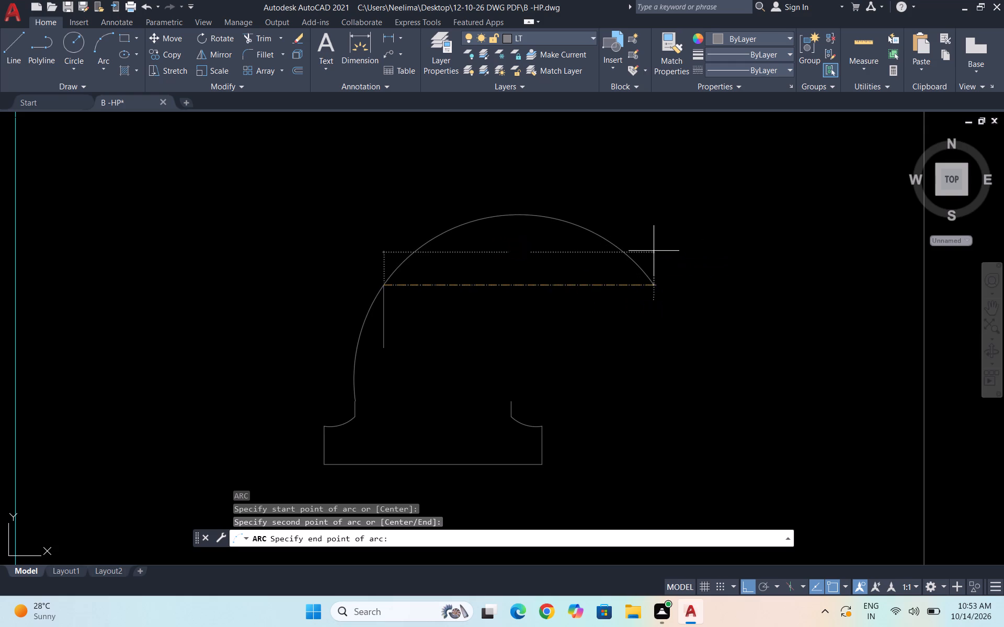
{"action": "key", "text": "Escape"}
Trim the arc beyond the top of the vertical guide line.
{"action": "type", "text": "TR"}
{"action": "key", "text": "Return"}
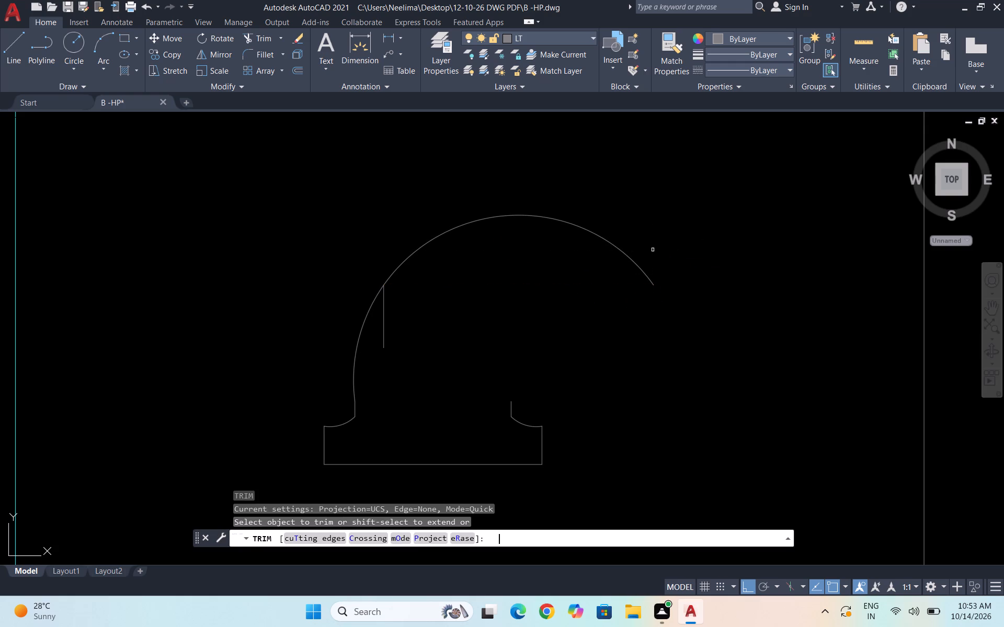
{"action": "left_click_drag", "start_coordinate": [644, 242], "coordinate": [615, 297]}
{"action": "key", "text": "Escape"}
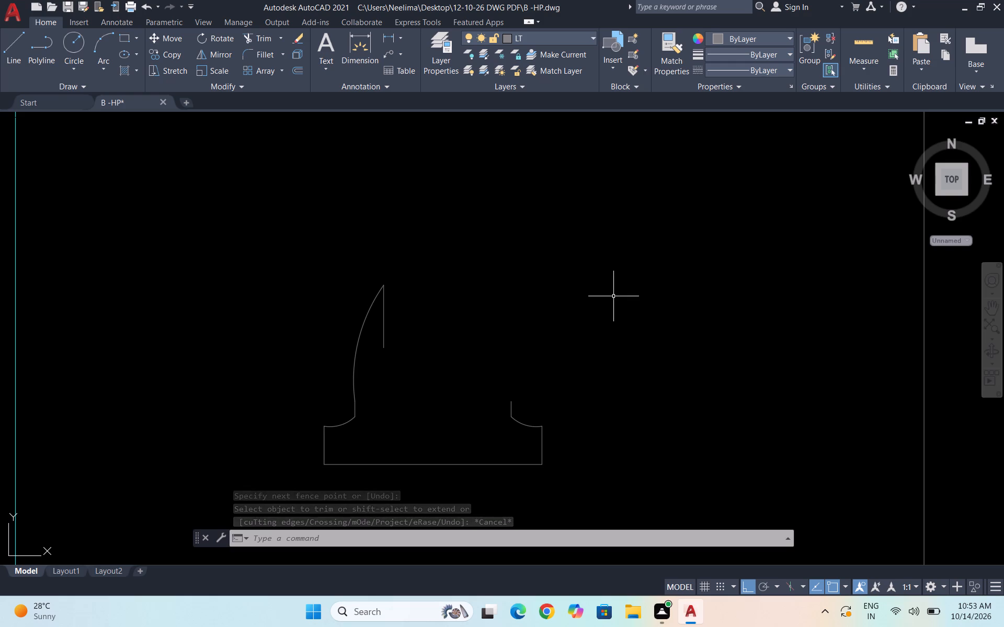
Mirror the left side arc about the vertical axis through the base line's midpoint, keeping the original.
{"action": "type", "text": "MI"}
{"action": "key", "text": "Return"}
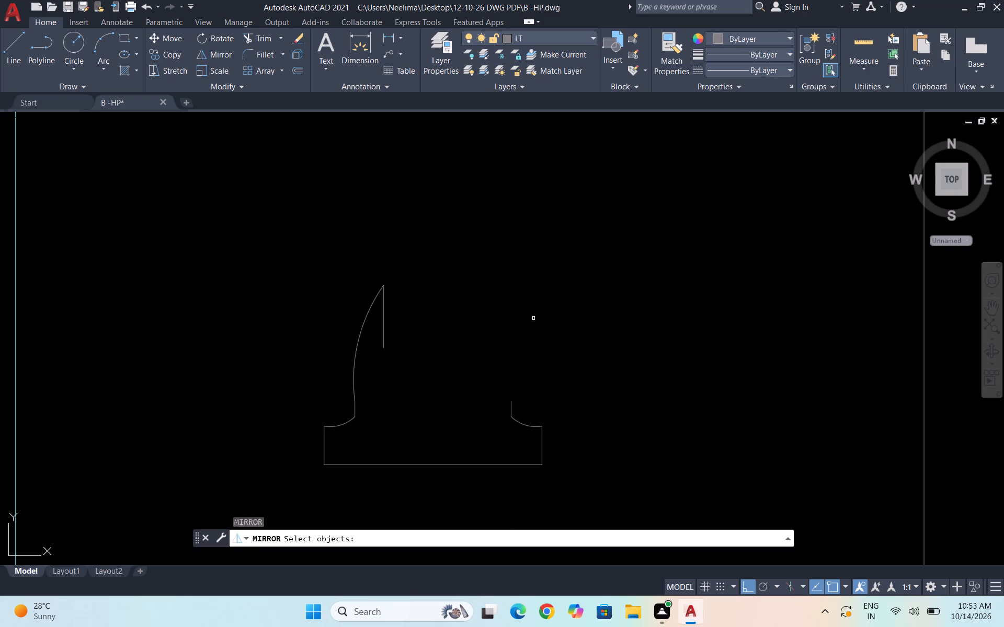
{"action": "left_click", "coordinate": [358, 369]}
{"action": "left_click", "coordinate": [311, 336]}
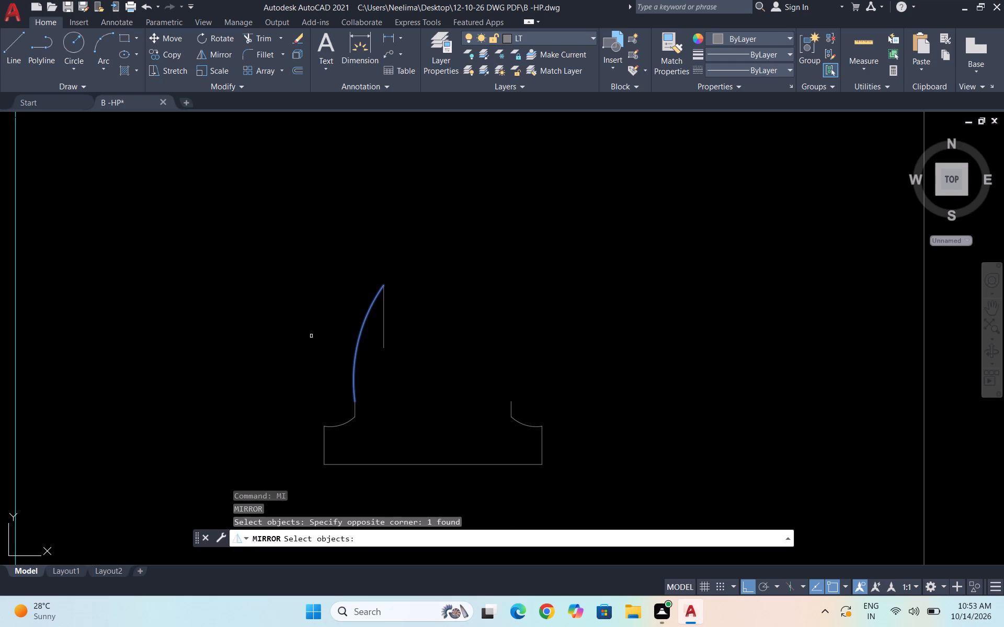
{"action": "key", "text": "space"}
{"action": "left_click", "coordinate": [432, 464]}
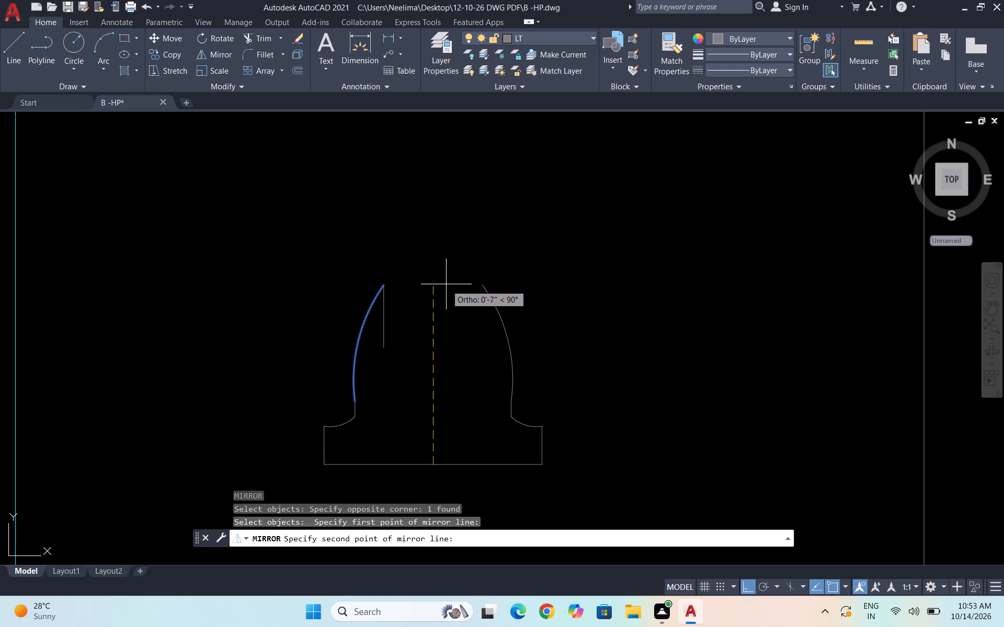
{"action": "left_click", "coordinate": [446, 280]}
{"action": "key", "text": "space"}
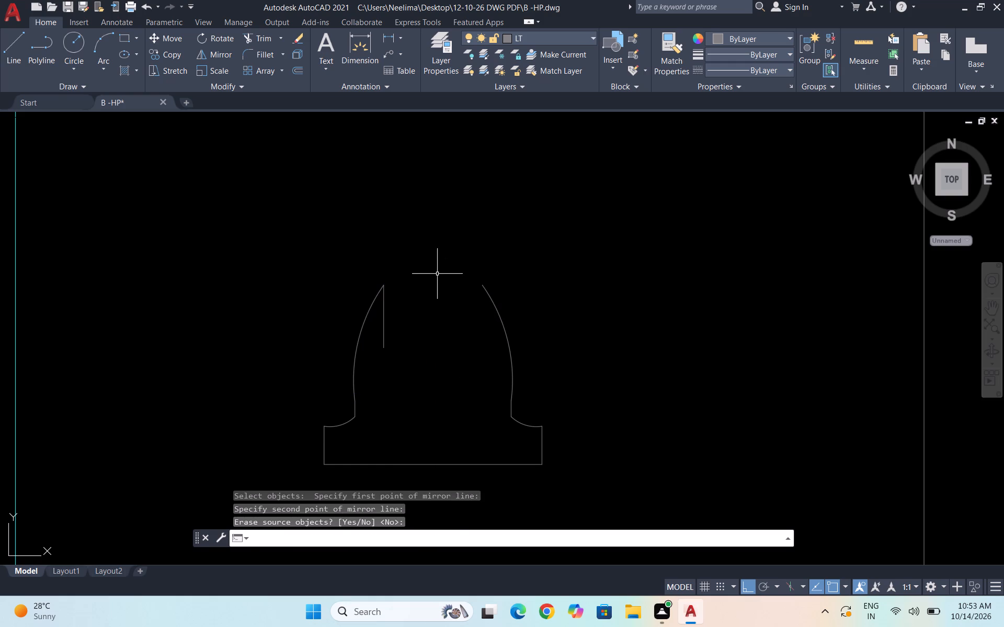
Draw a three-point arc from the left side arc's top through the right one's top, ending about 3" directly below it.
{"action": "key", "text": "a"}
{"action": "key", "text": "Return"}
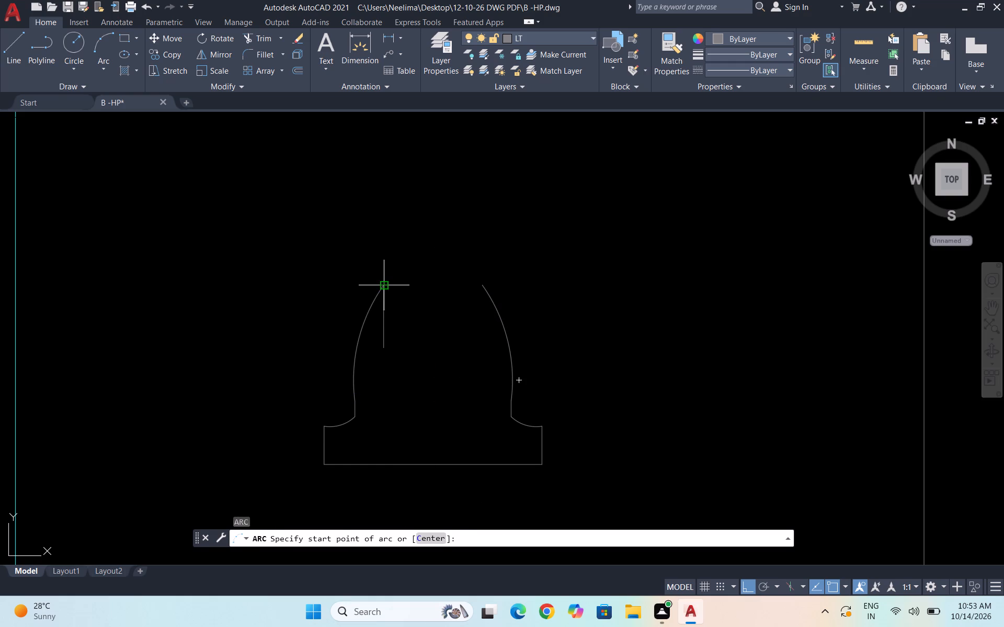
{"action": "left_click", "coordinate": [387, 283]}
{"action": "left_click", "coordinate": [484, 285]}
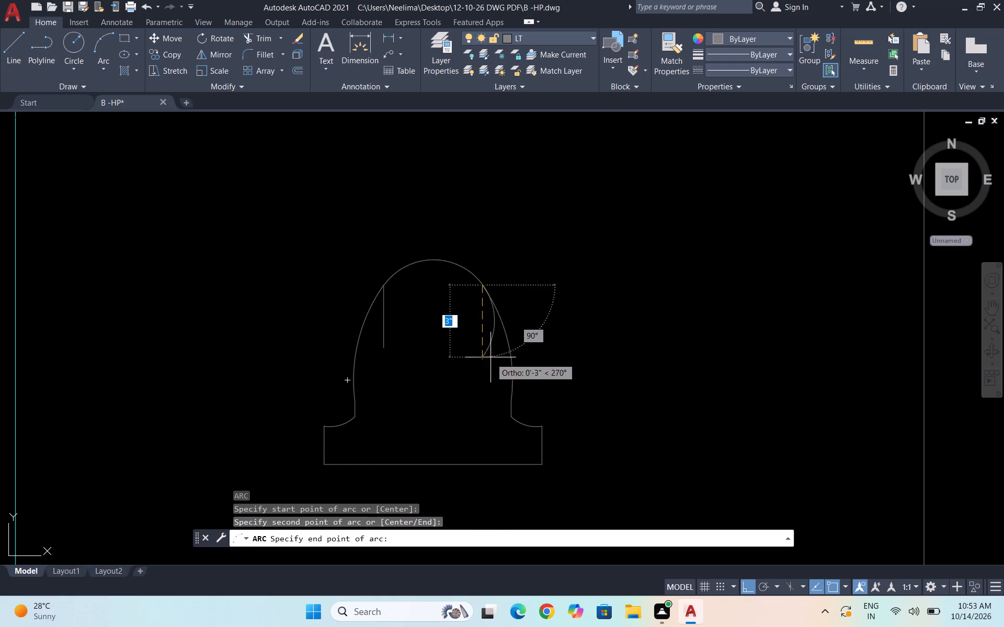
{"action": "left_click", "coordinate": [464, 364]}
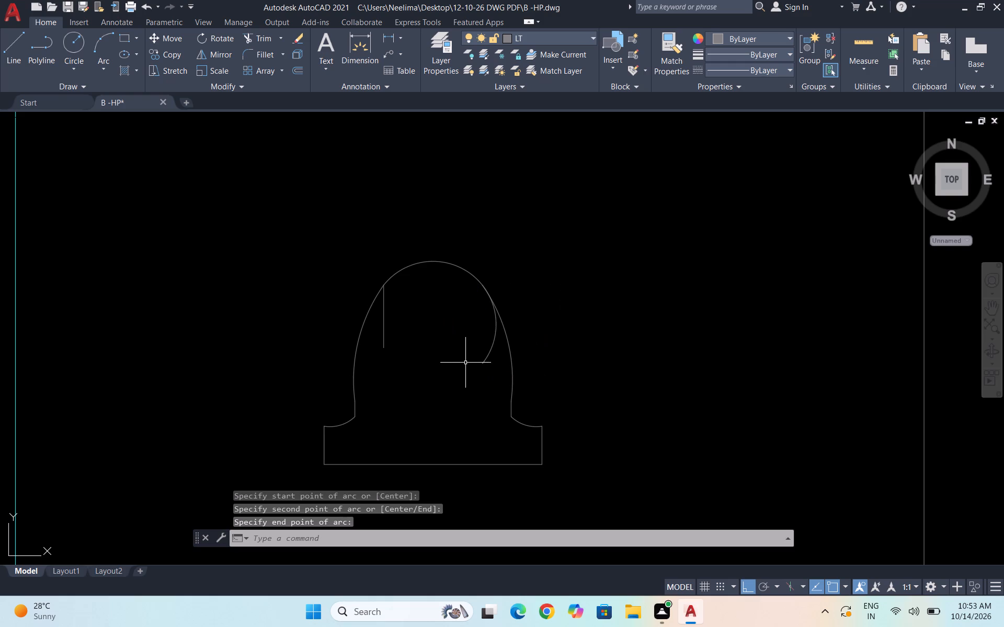
Trim the top arc's excess inside the right side arc and remove the vertical guide line.
{"action": "type", "text": "TR"}
{"action": "key", "text": "Return"}
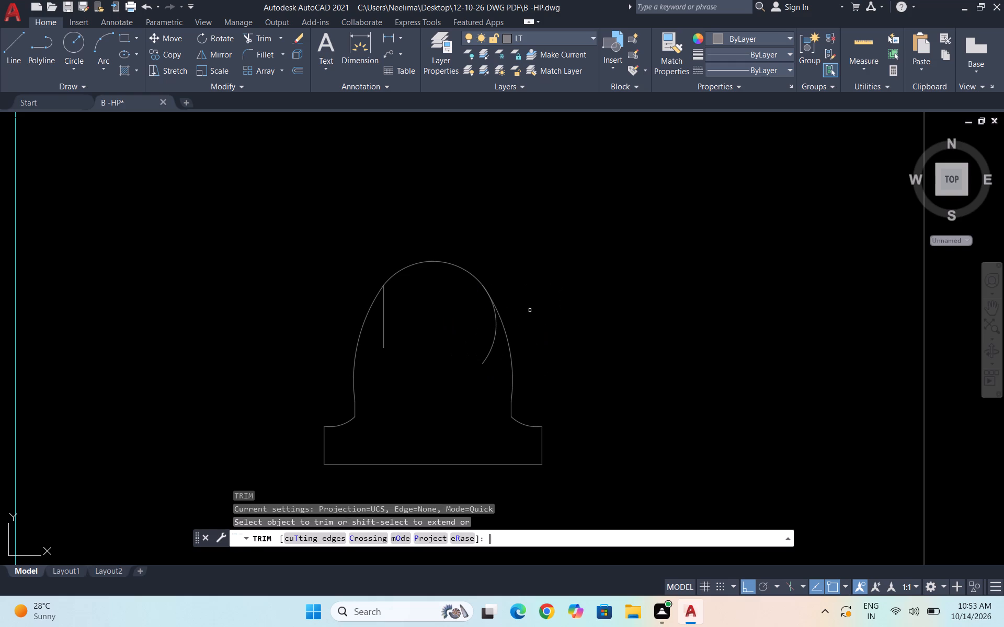
{"action": "left_click", "coordinate": [490, 342]}
{"action": "left_click", "coordinate": [489, 364]}
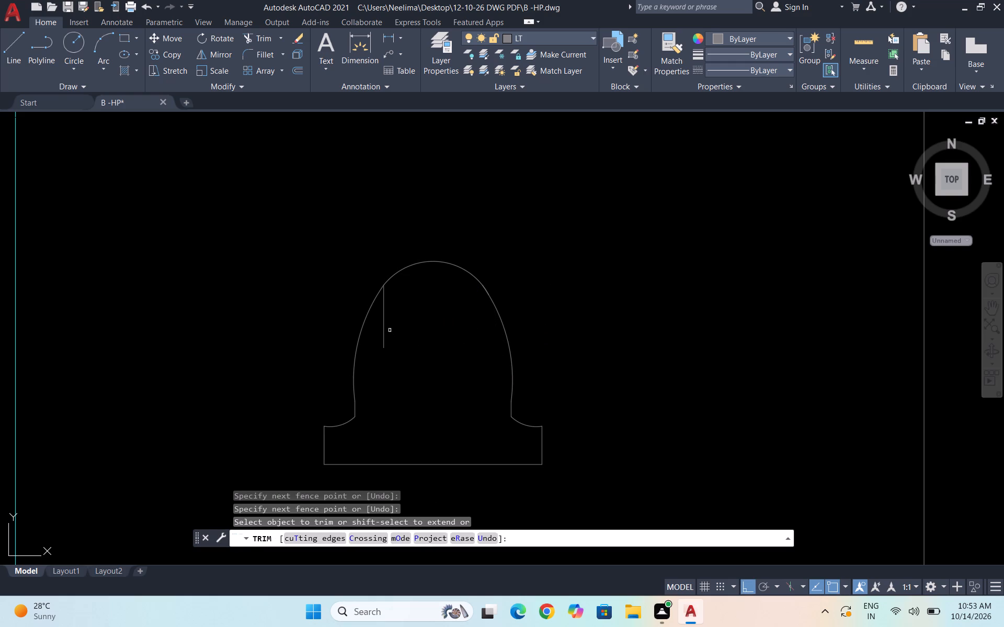
{"action": "left_click", "coordinate": [385, 322]}
{"action": "scroll", "coordinate": [428, 376], "scroll_direction": "down", "scroll_amount": 3}
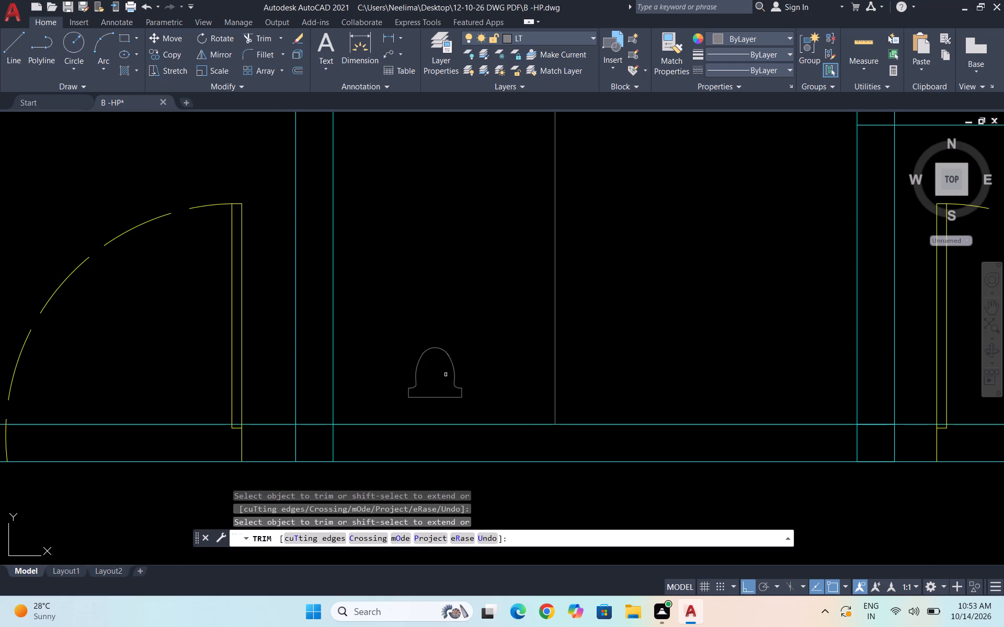
{"action": "key", "text": "Escape"}
Draw a horizontal line across the fixture's neck, joining the inner ends of the two small shoulder arcs.
{"action": "scroll", "coordinate": [442, 381], "scroll_direction": "up", "scroll_amount": 2}
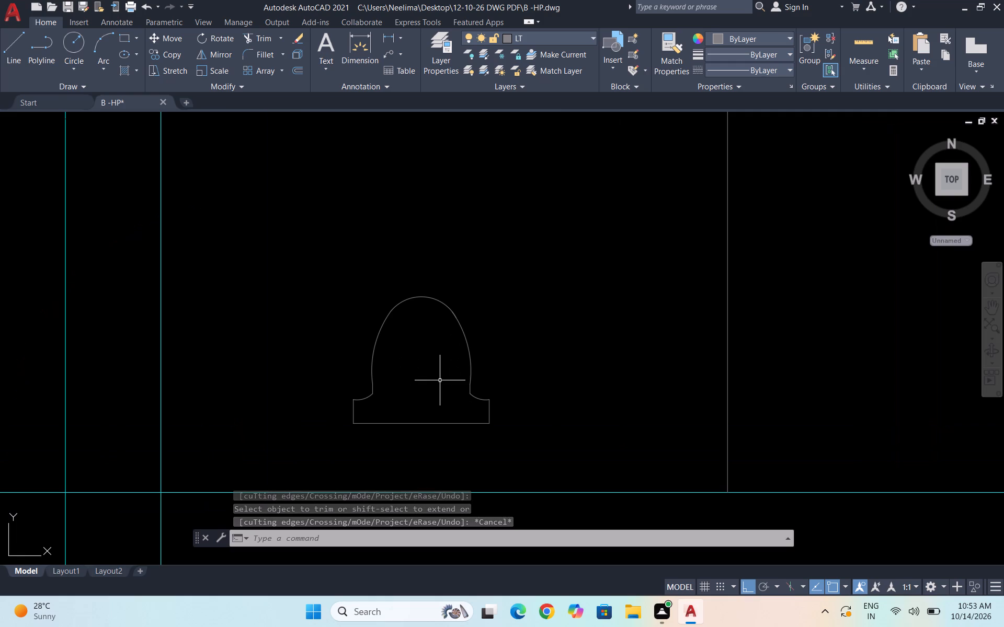
{"action": "scroll", "coordinate": [447, 395], "scroll_direction": "up", "scroll_amount": 1}
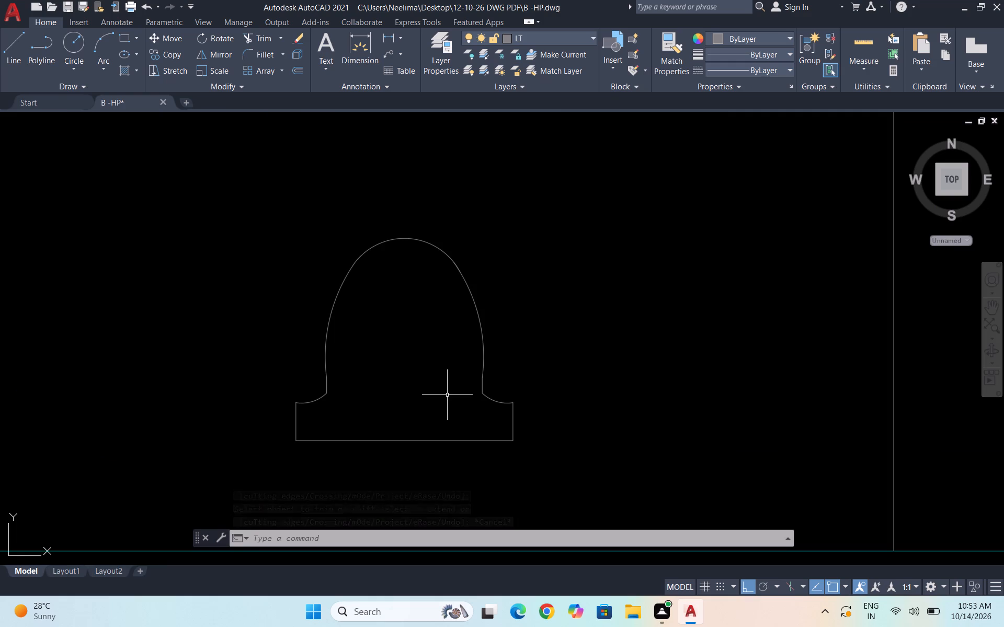
{"action": "key", "text": "l"}
{"action": "key", "text": "Return"}
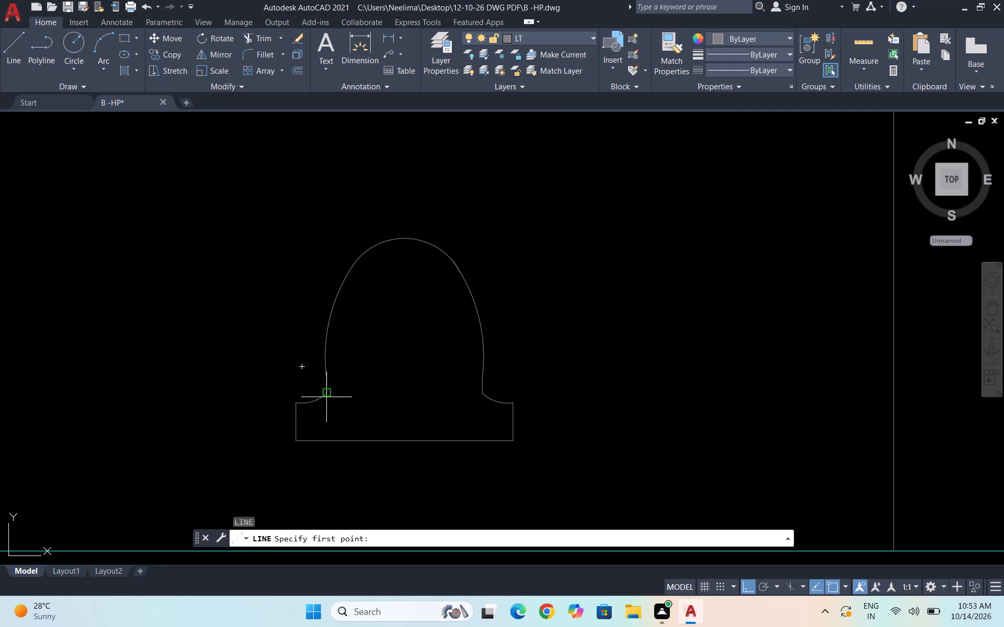
{"action": "left_click", "coordinate": [326, 396]}
{"action": "left_click", "coordinate": [482, 390]}
{"action": "key", "text": "Escape"}
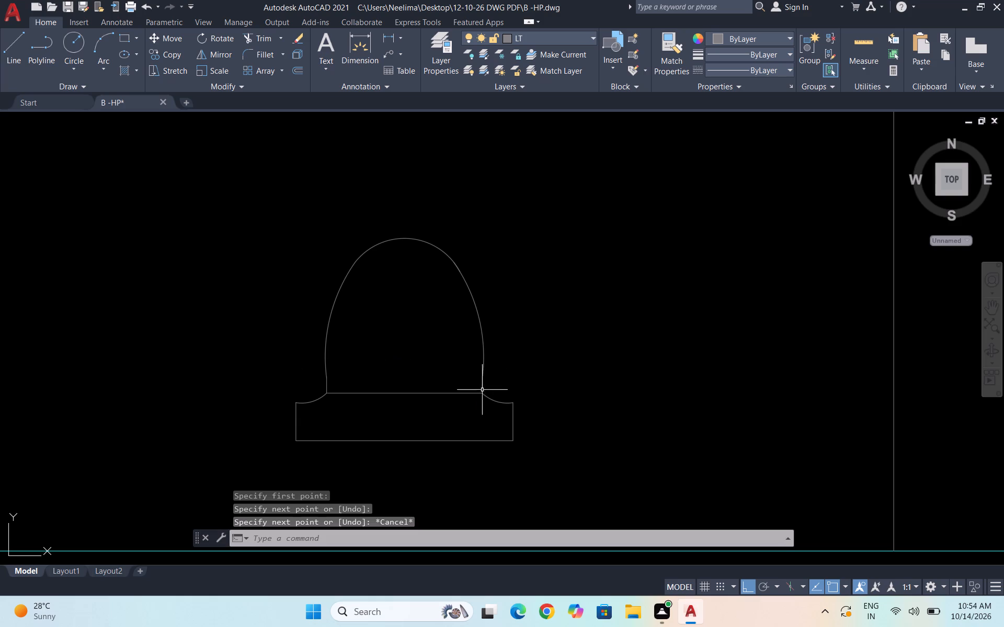
Draw a small horizontal rectangle about 1" wide near the middle of the fixture's base.
{"action": "type", "text": "REC"}
{"action": "key", "text": "Return"}
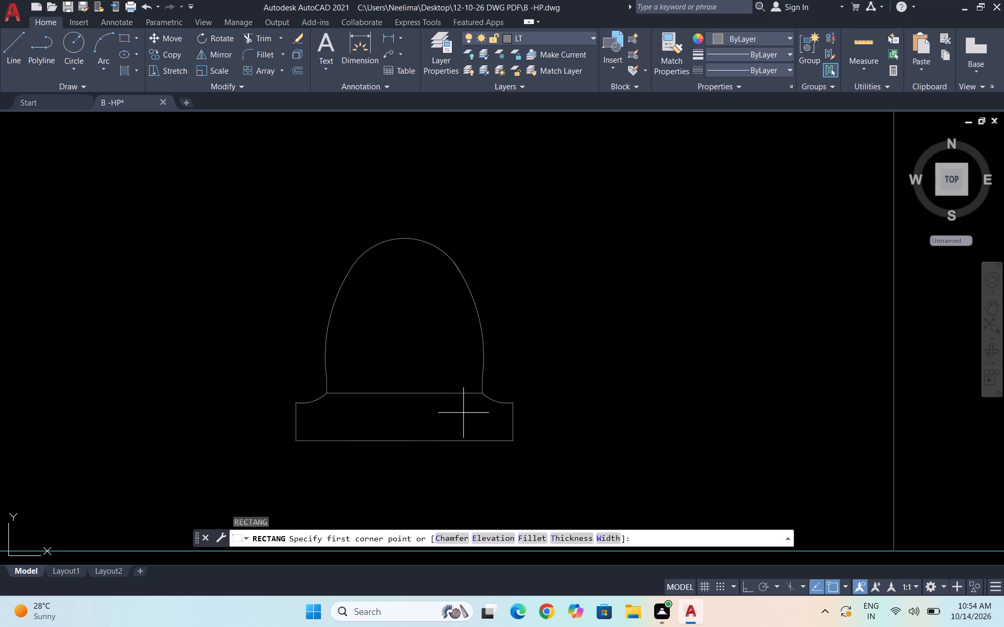
{"action": "left_click", "coordinate": [420, 423]}
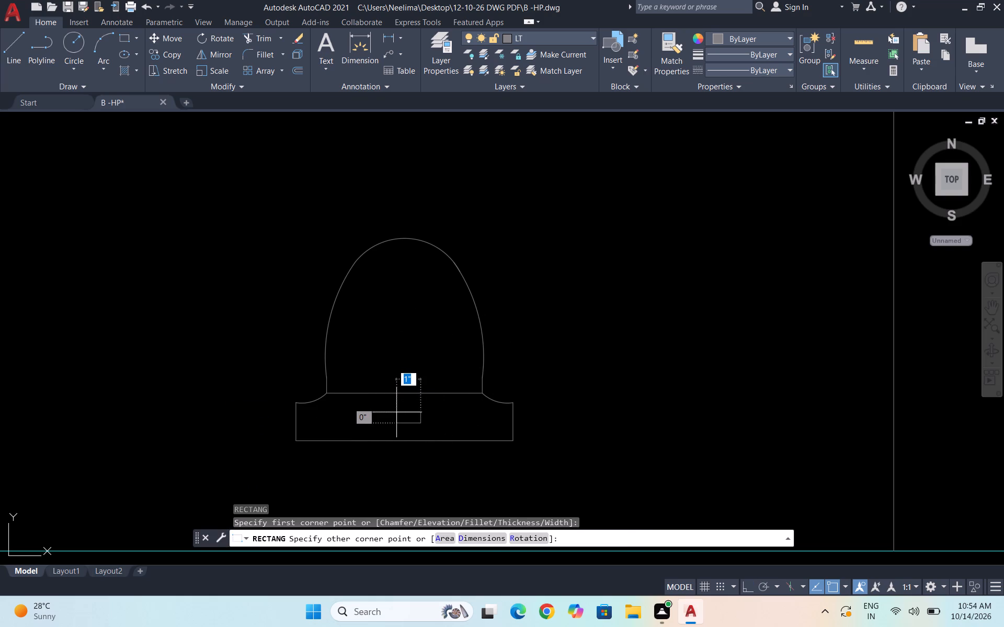
{"action": "left_click", "coordinate": [387, 412]}
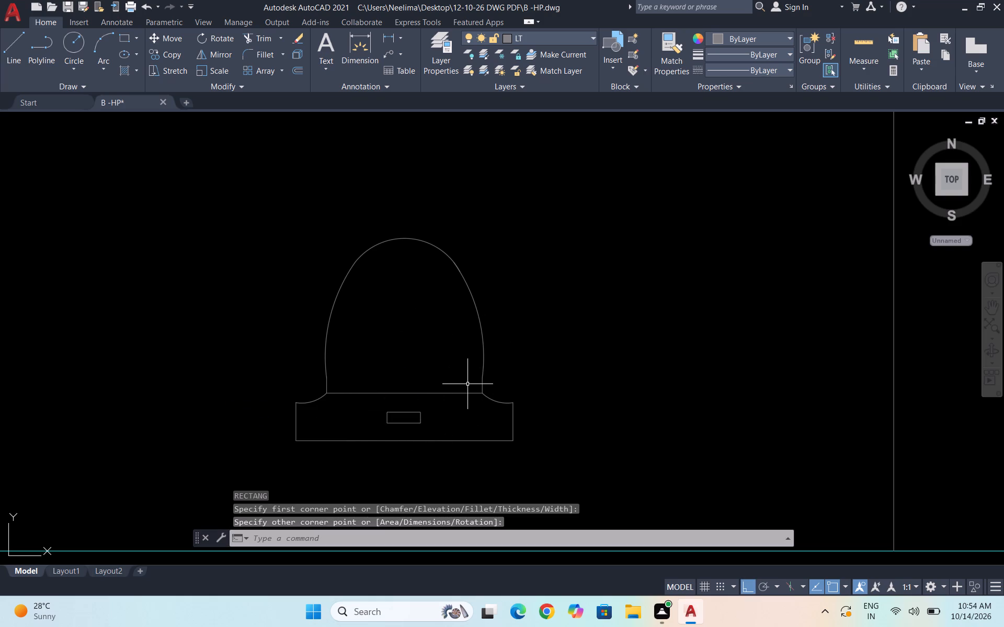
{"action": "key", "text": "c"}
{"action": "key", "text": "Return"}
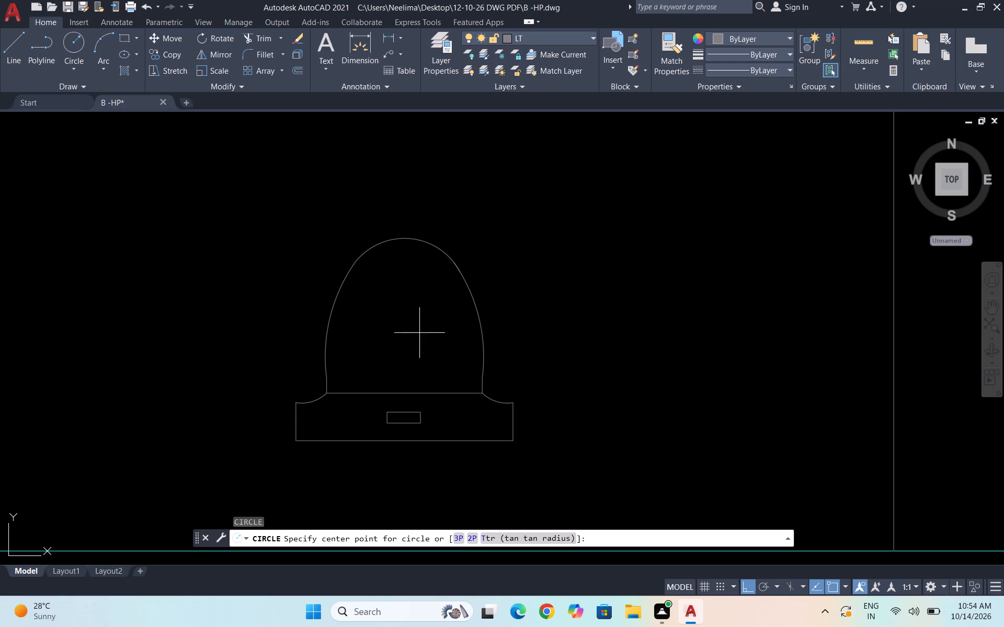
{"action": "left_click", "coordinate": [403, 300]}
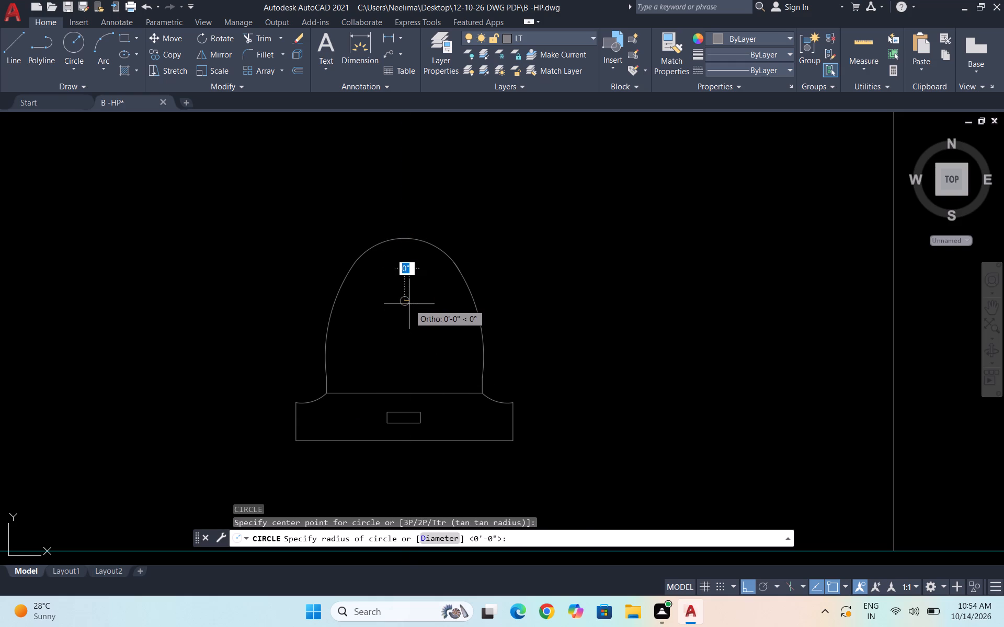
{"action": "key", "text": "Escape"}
Draw a tiny circle centred inside the small rectangle on the fixture's base.
{"action": "scroll", "coordinate": [408, 427], "scroll_direction": "up", "scroll_amount": 2}
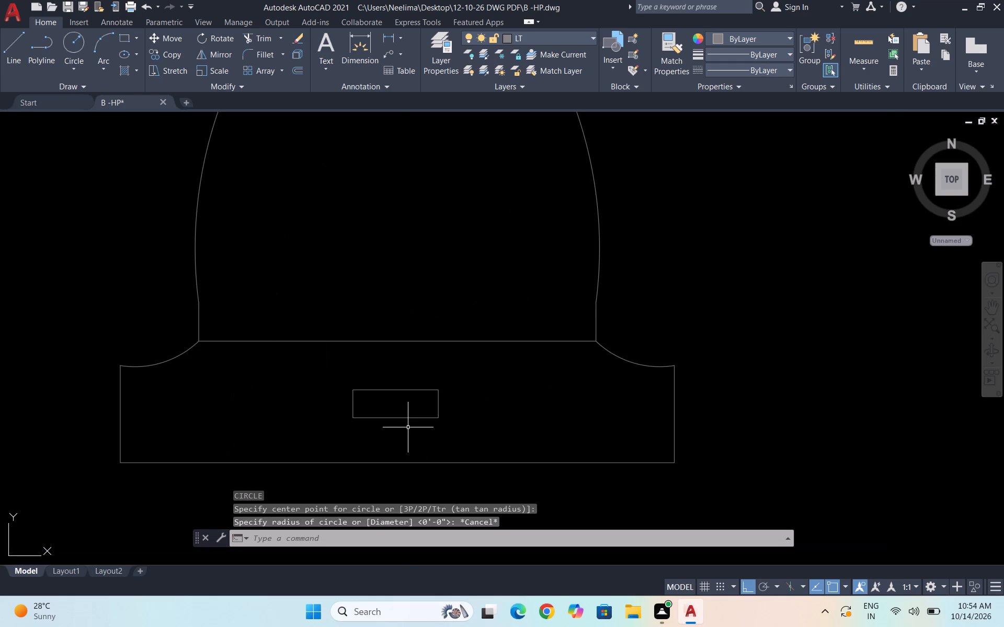
{"action": "key", "text": "c"}
{"action": "key", "text": "Return"}
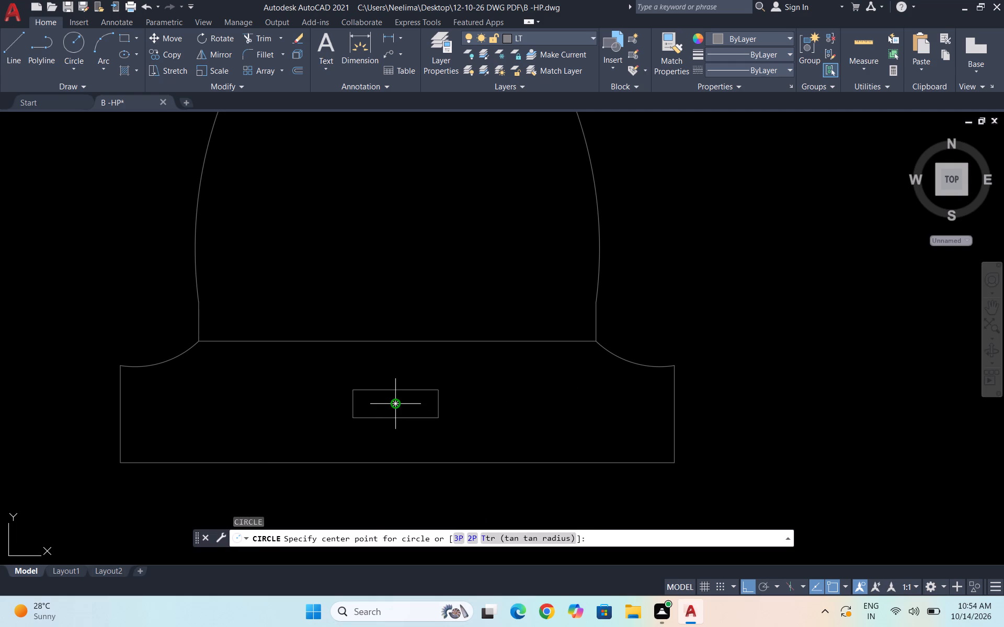
{"action": "scroll", "coordinate": [394, 407], "scroll_direction": "up", "scroll_amount": 2}
{"action": "left_click", "coordinate": [396, 401]}
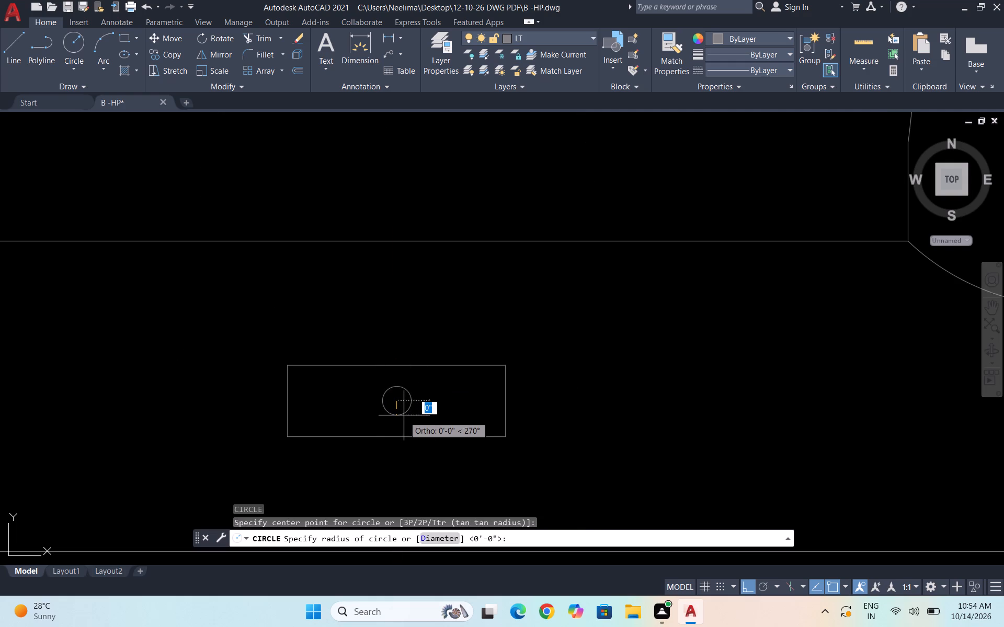
{"action": "left_click", "coordinate": [404, 415]}
Draw a small circle on the fixture's vertical centreline, in the upper part of the domed bowl.
{"action": "scroll", "coordinate": [382, 423], "scroll_direction": "down", "scroll_amount": 3}
{"action": "scroll", "coordinate": [481, 414], "scroll_direction": "down", "scroll_amount": 1}
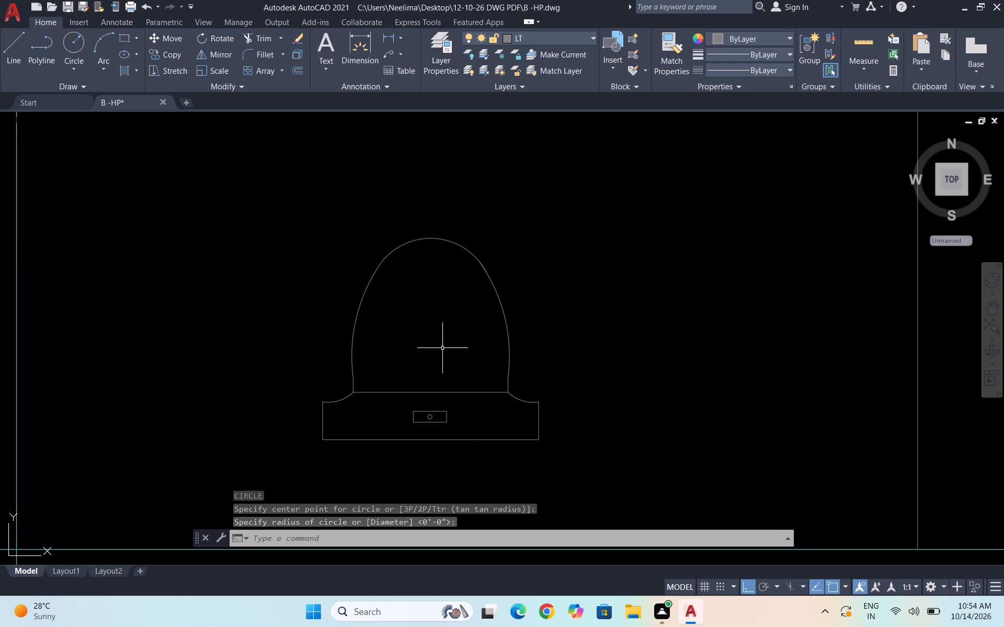
{"action": "key", "text": "c"}
{"action": "key", "text": "Return"}
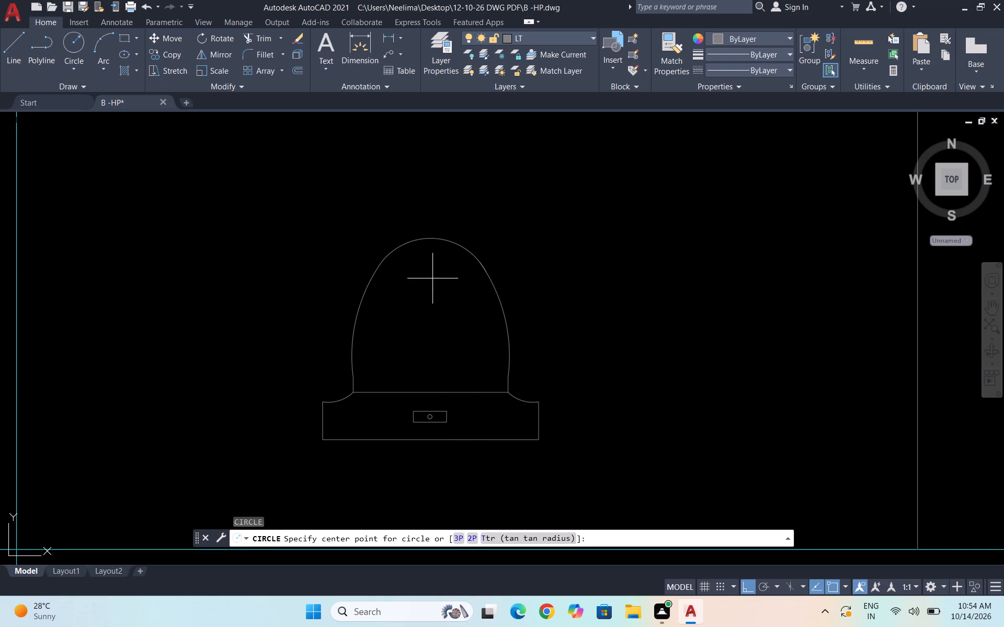
{"action": "left_click", "coordinate": [428, 300]}
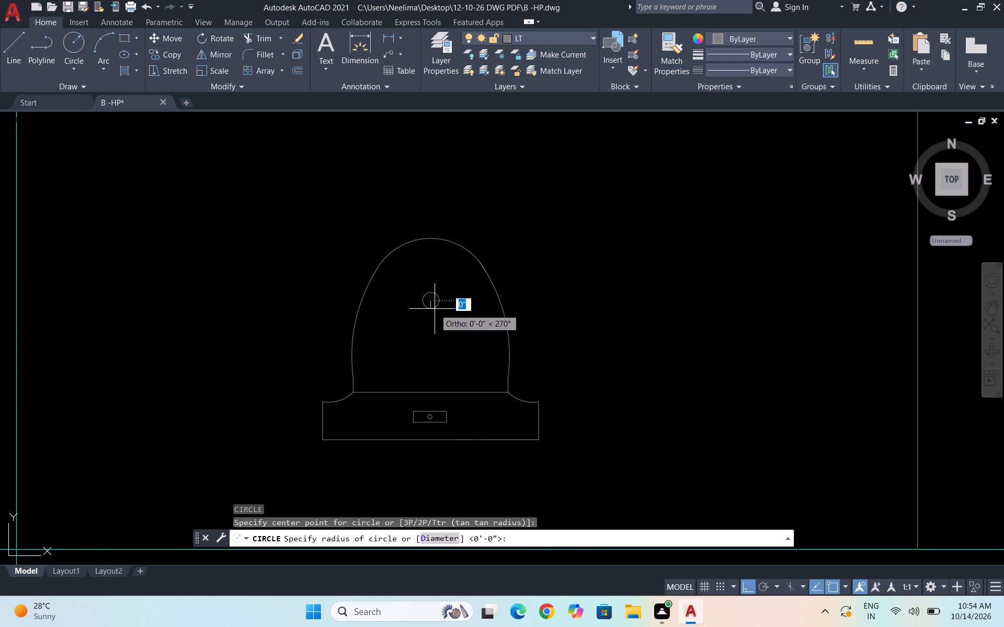
{"action": "left_click", "coordinate": [435, 309]}
Move all of the toilet fixture's geometry to the FUR layer.
{"action": "scroll", "coordinate": [428, 310], "scroll_direction": "down", "scroll_amount": 2}
{"action": "scroll", "coordinate": [518, 340], "scroll_direction": "down", "scroll_amount": 3}
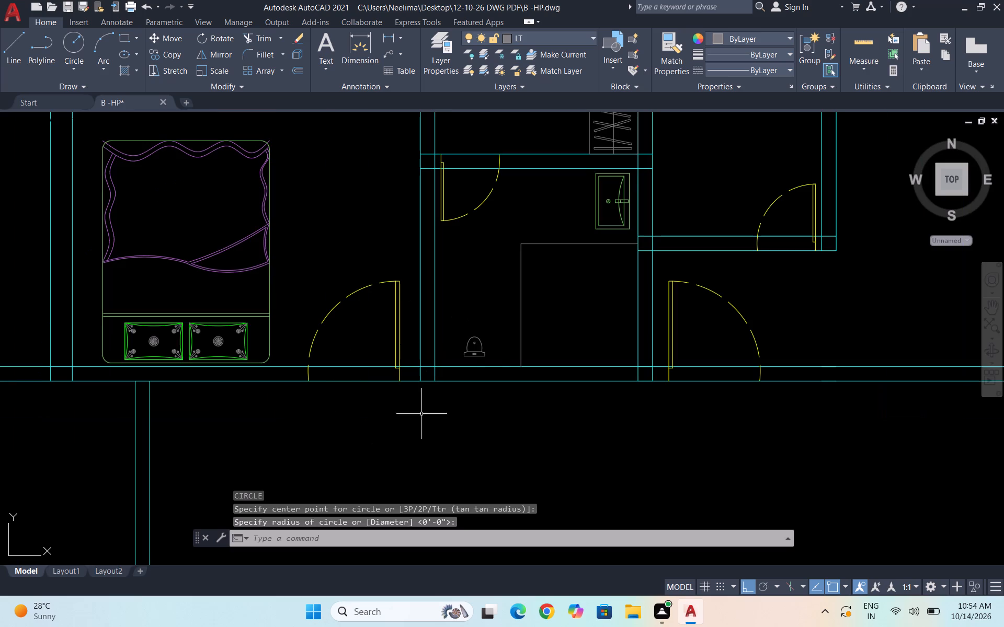
{"action": "scroll", "coordinate": [477, 338], "scroll_direction": "up", "scroll_amount": 2}
{"action": "left_click", "coordinate": [523, 388]}
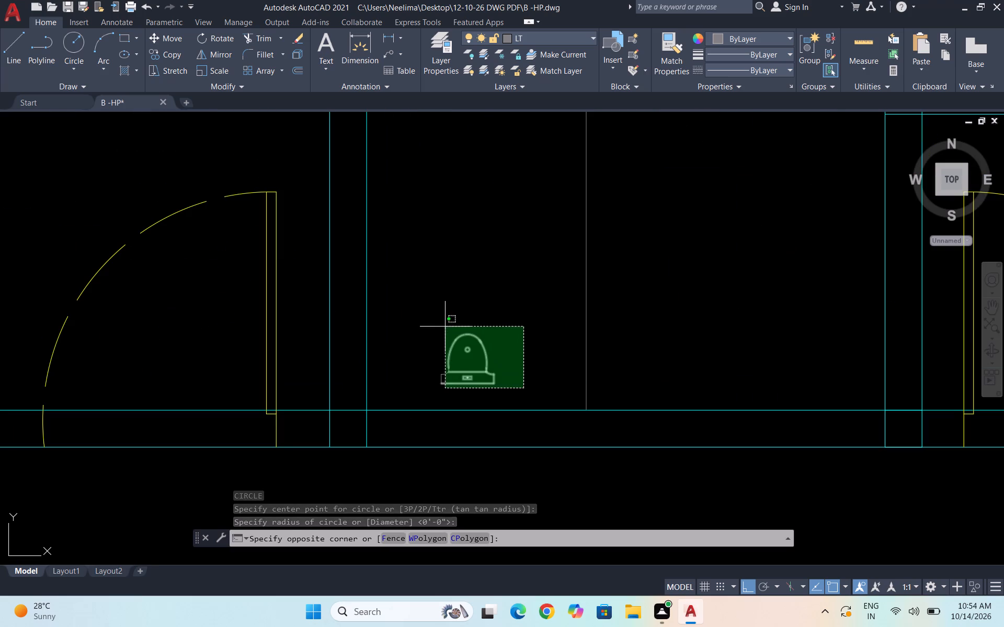
{"action": "left_click", "coordinate": [426, 321]}
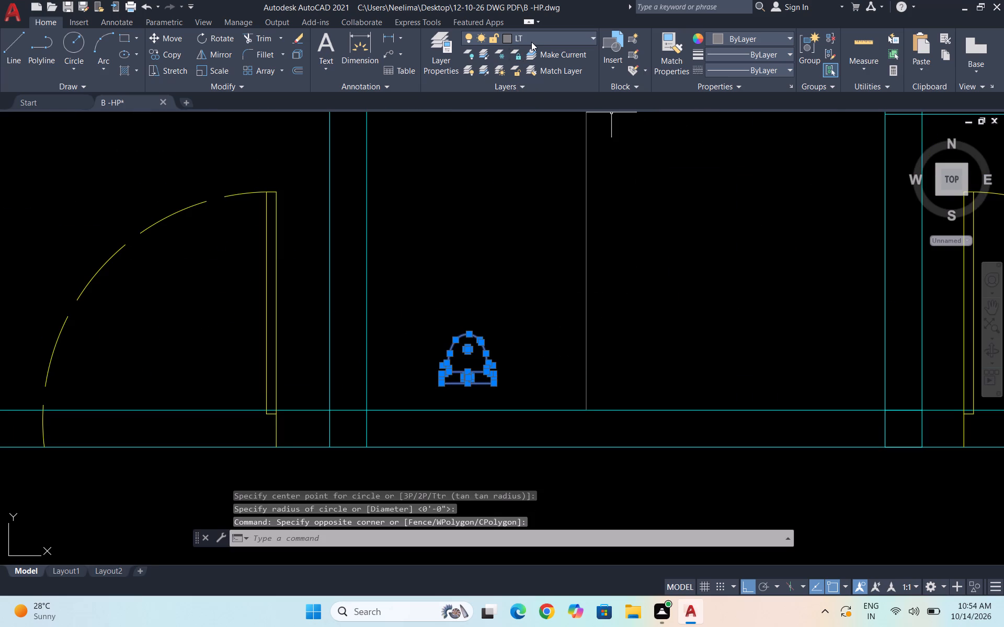
{"action": "left_click", "coordinate": [531, 42]}
{"action": "left_click", "coordinate": [536, 104]}
{"action": "key", "text": "Escape"}
Scale the whole toilet fixture up freehand from a base point near its middle.
{"action": "left_click", "coordinate": [504, 390]}
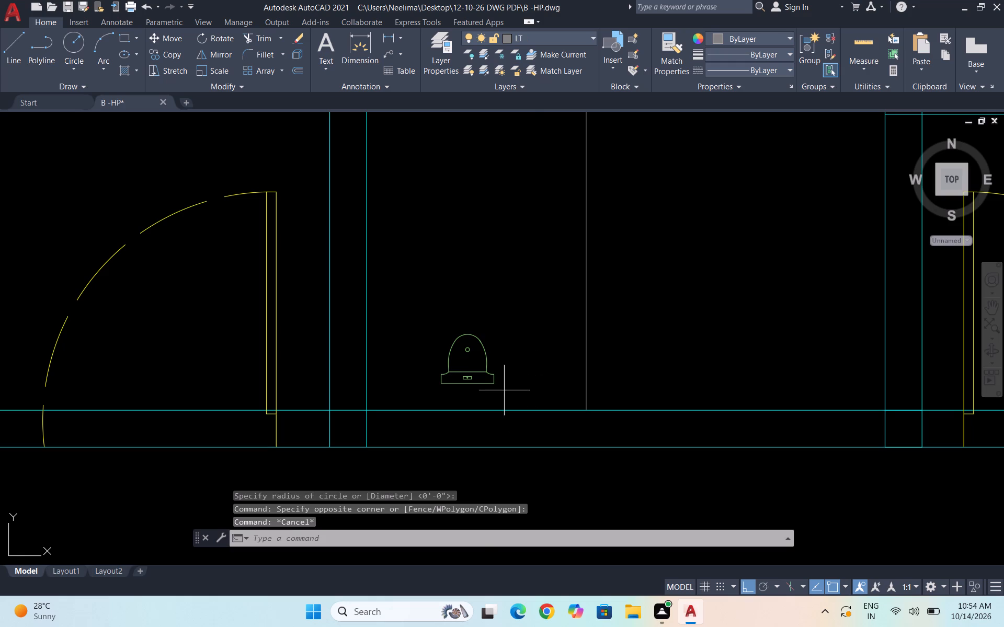
{"action": "left_click", "coordinate": [395, 309]}
{"action": "type", "text": "SC"}
{"action": "key", "text": "Return"}
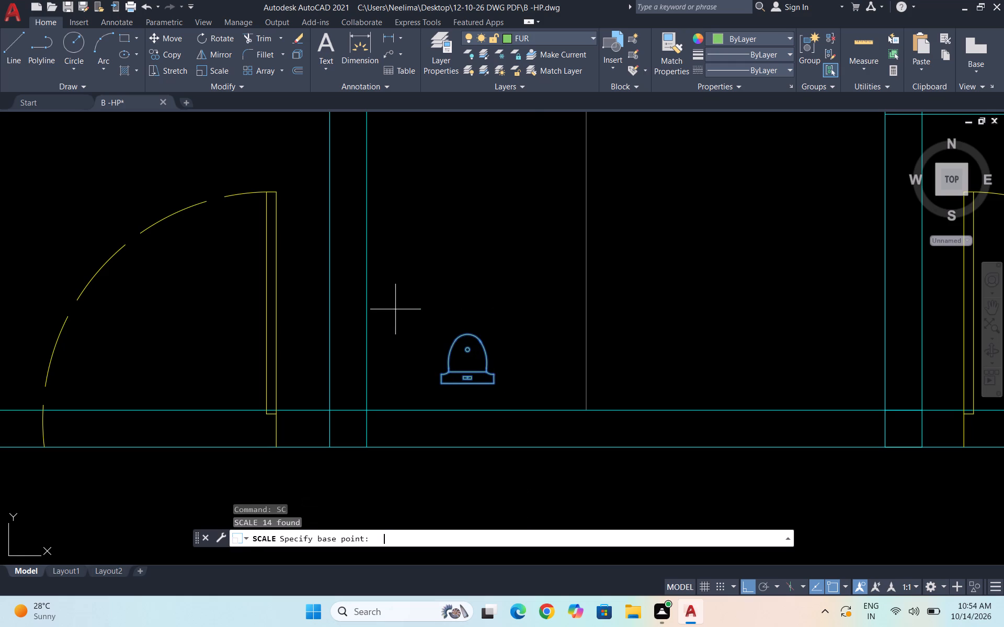
{"action": "left_click", "coordinate": [474, 365]}
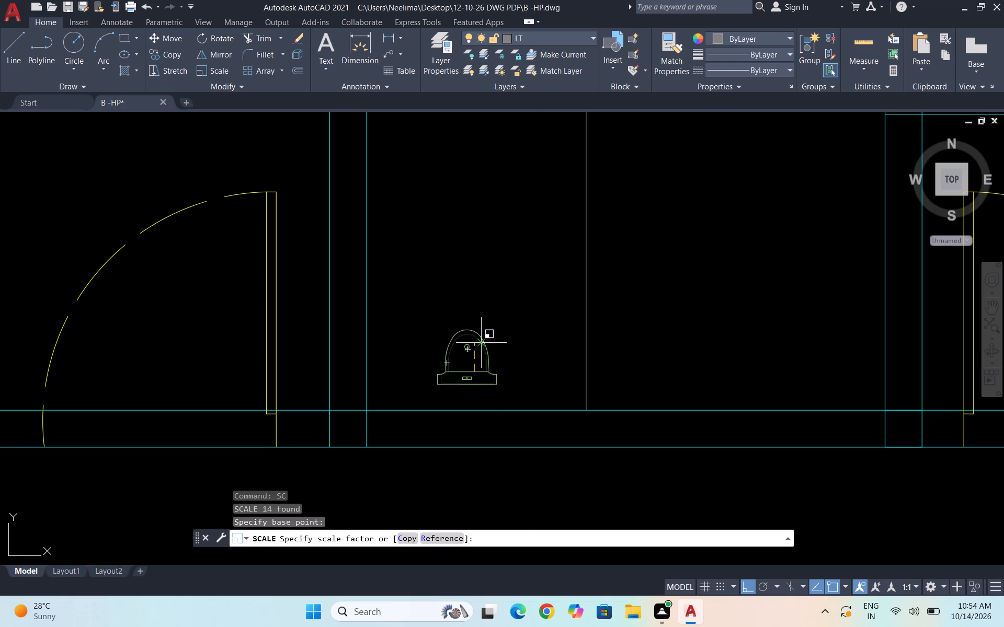
{"action": "left_click", "coordinate": [498, 322]}
Enlarge the whole toilet fixture again freehand, using the centre of the small rectangle on its base as base point.
{"action": "scroll", "coordinate": [504, 322], "scroll_direction": "down", "scroll_amount": 3}
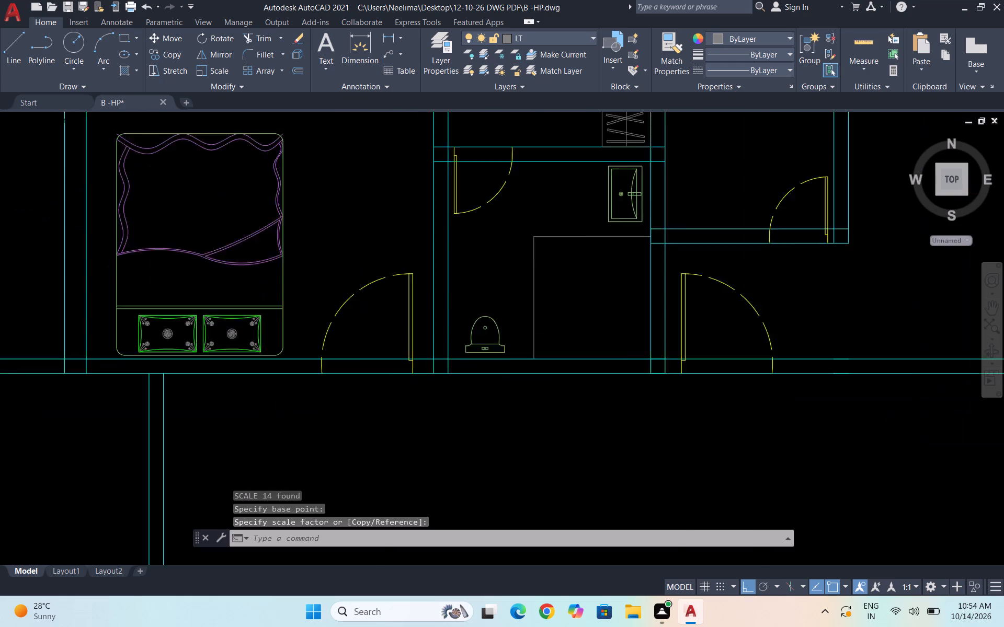
{"action": "scroll", "coordinate": [486, 334], "scroll_direction": "down", "scroll_amount": 1}
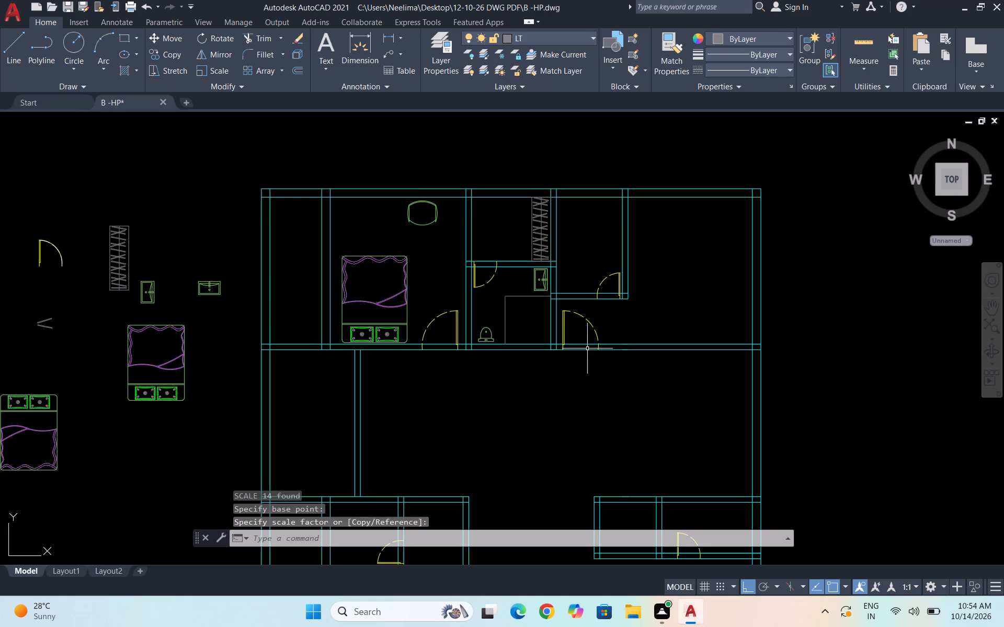
{"action": "scroll", "coordinate": [482, 335], "scroll_direction": "up", "scroll_amount": 5}
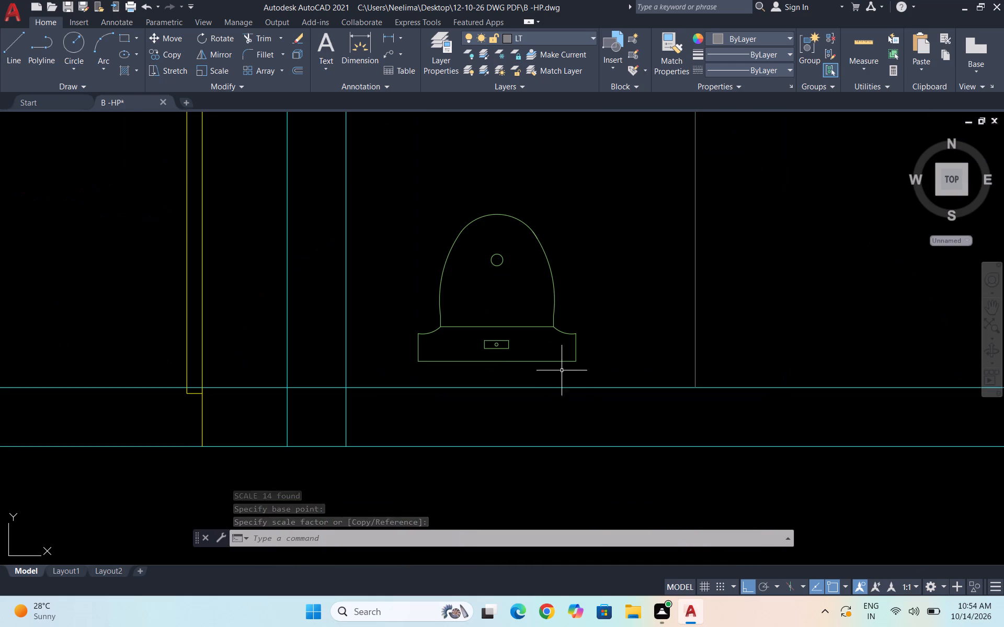
{"action": "left_click", "coordinate": [596, 373]}
{"action": "left_click", "coordinate": [403, 201]}
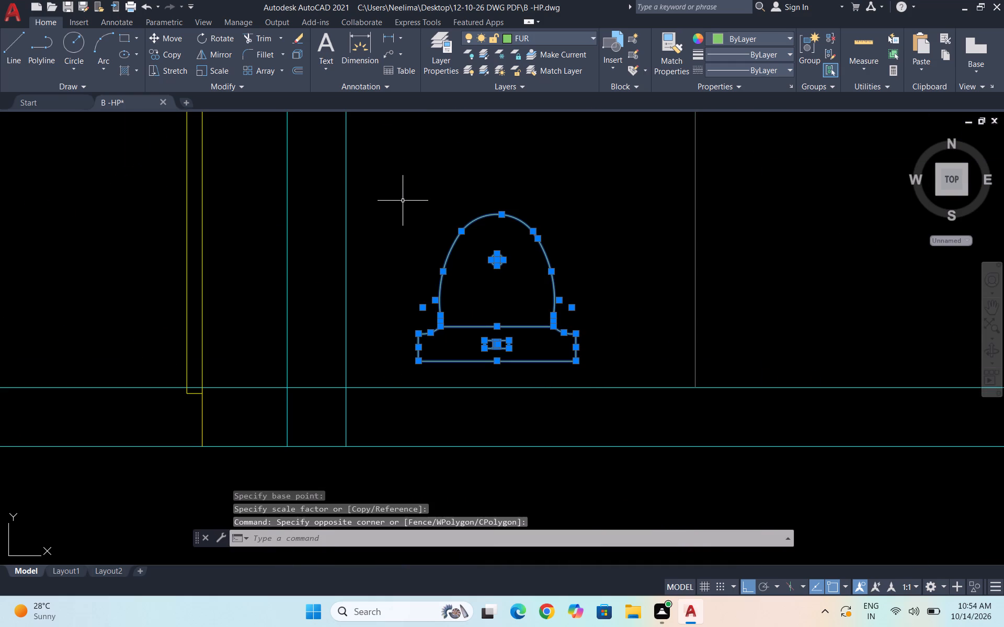
{"action": "type", "text": "SC"}
{"action": "key", "text": "Return"}
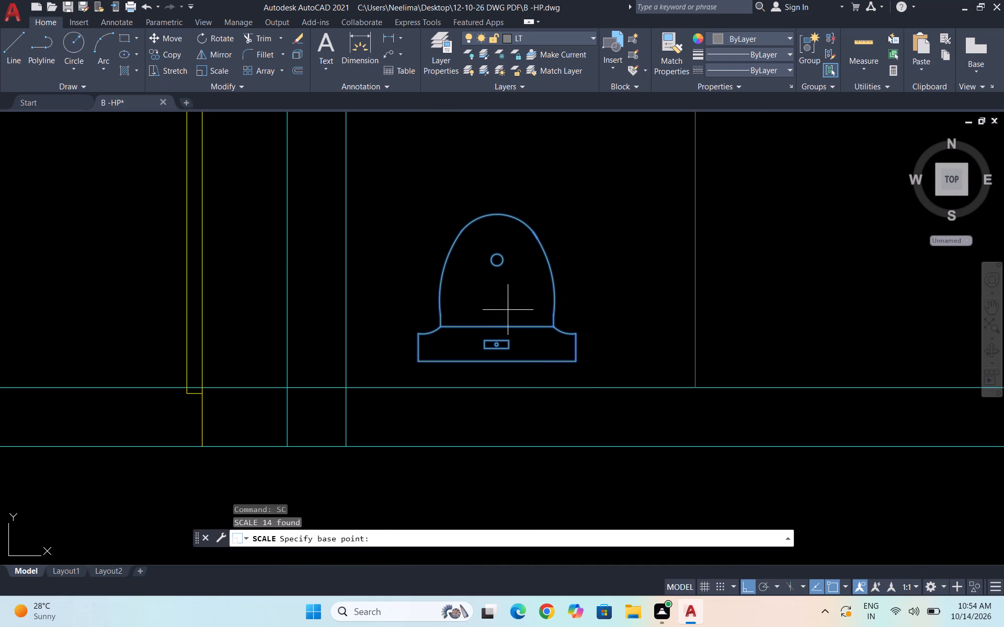
{"action": "left_click", "coordinate": [497, 343]}
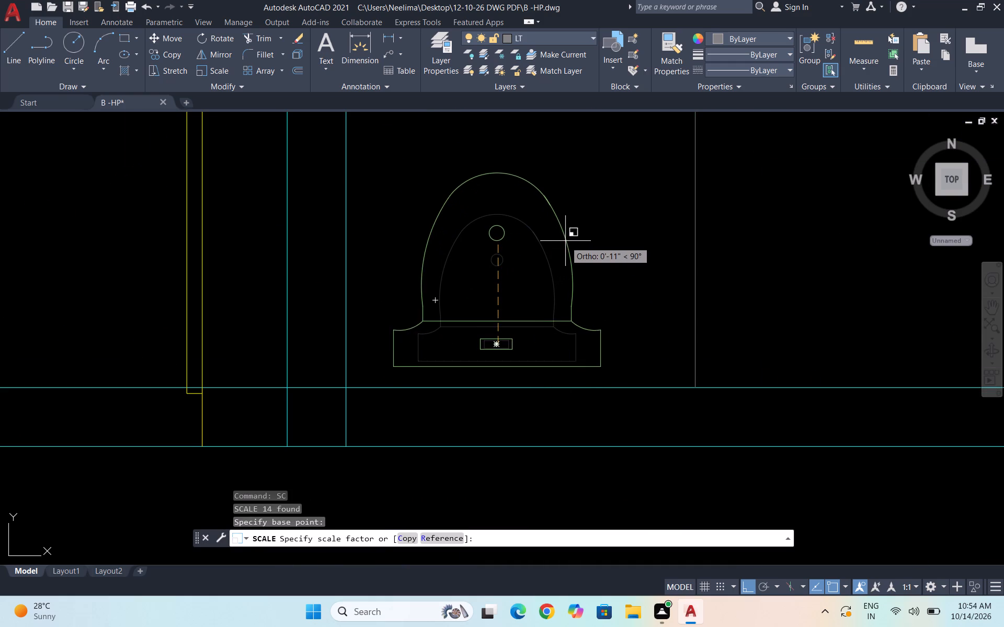
{"action": "left_click", "coordinate": [568, 240]}
Draw a horizontal line about 8" long from near the middle of the right-hand wall into the partitioned area beside the toilet.
{"action": "scroll", "coordinate": [552, 242], "scroll_direction": "down", "scroll_amount": 4}
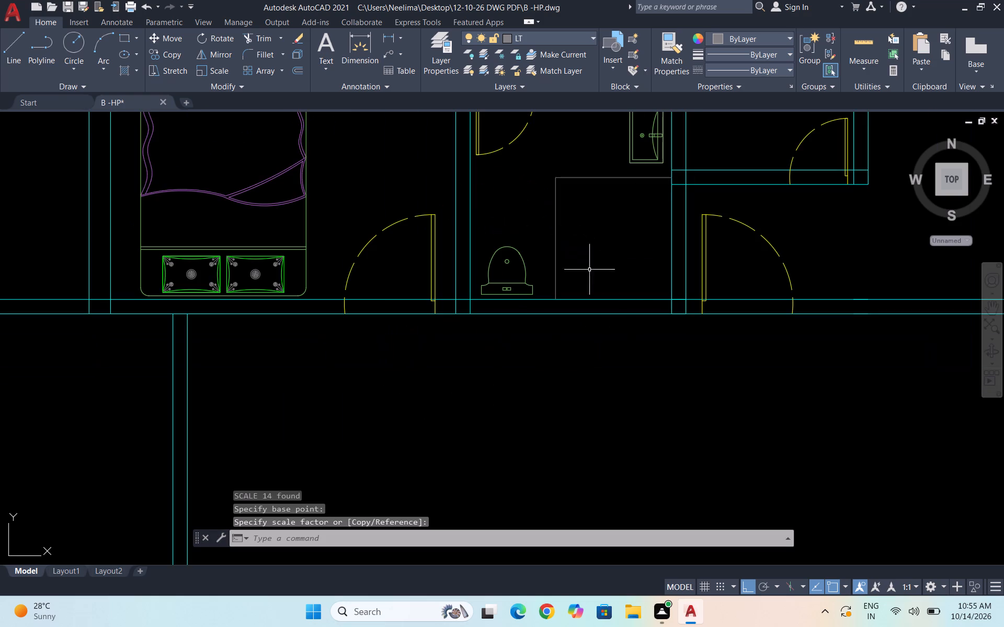
{"action": "scroll", "coordinate": [506, 320], "scroll_direction": "down", "scroll_amount": 1}
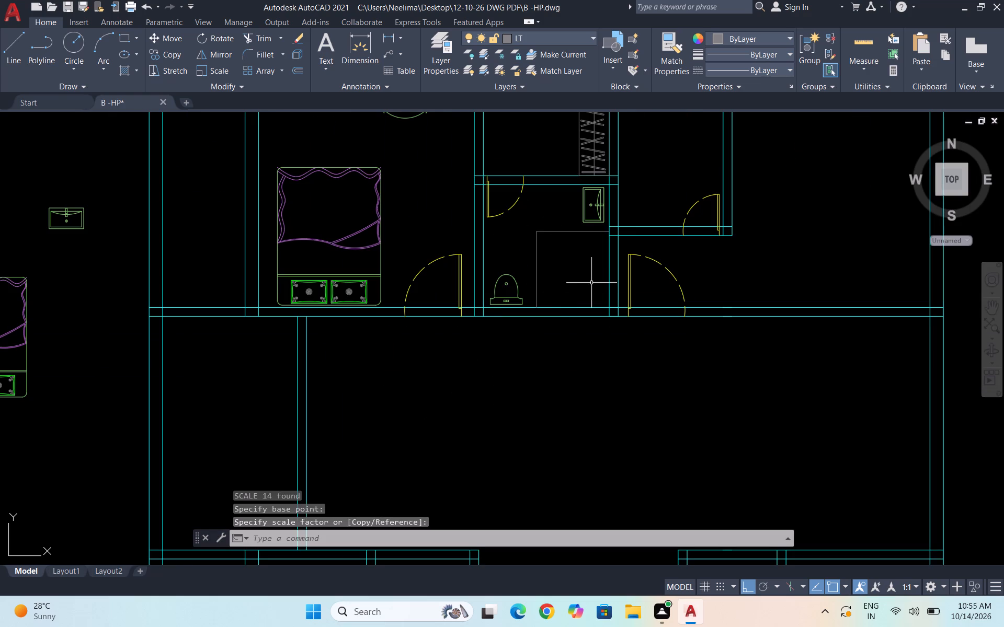
{"action": "key", "text": "l"}
{"action": "key", "text": "Return"}
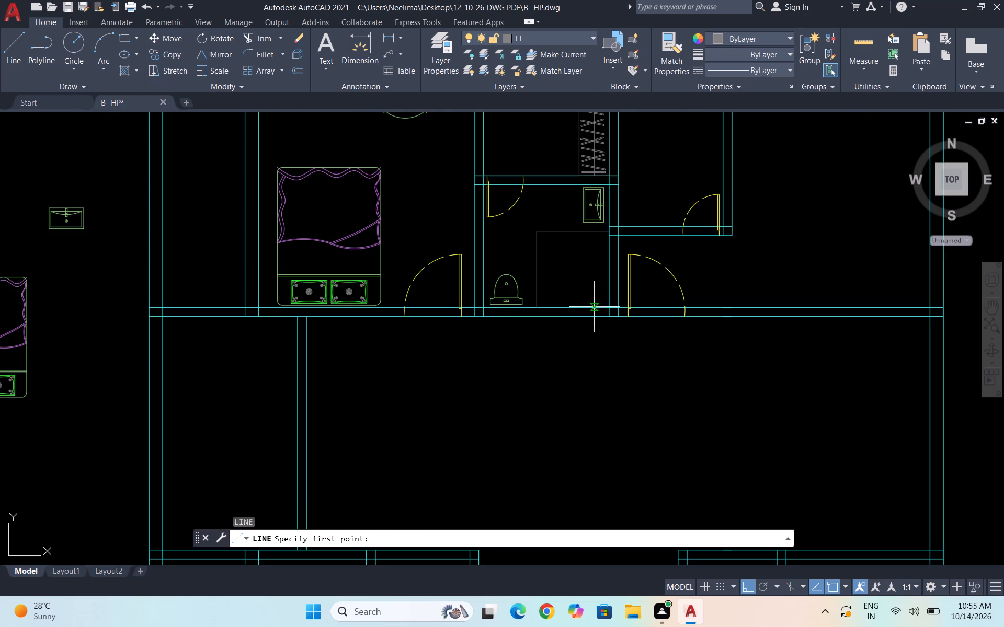
{"action": "scroll", "coordinate": [614, 258], "scroll_direction": "up", "scroll_amount": 3}
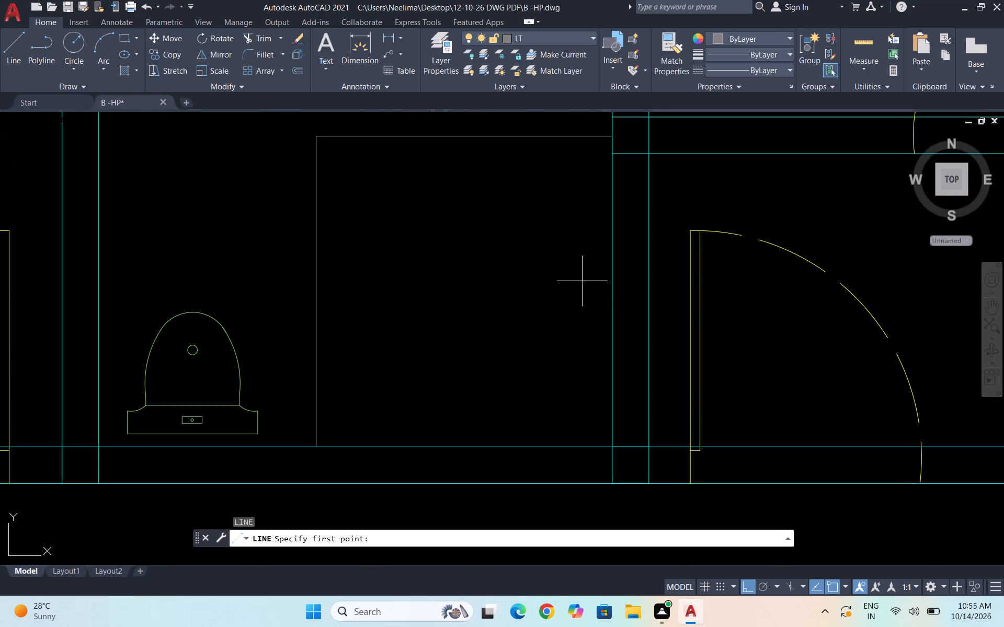
{"action": "left_click", "coordinate": [612, 303]}
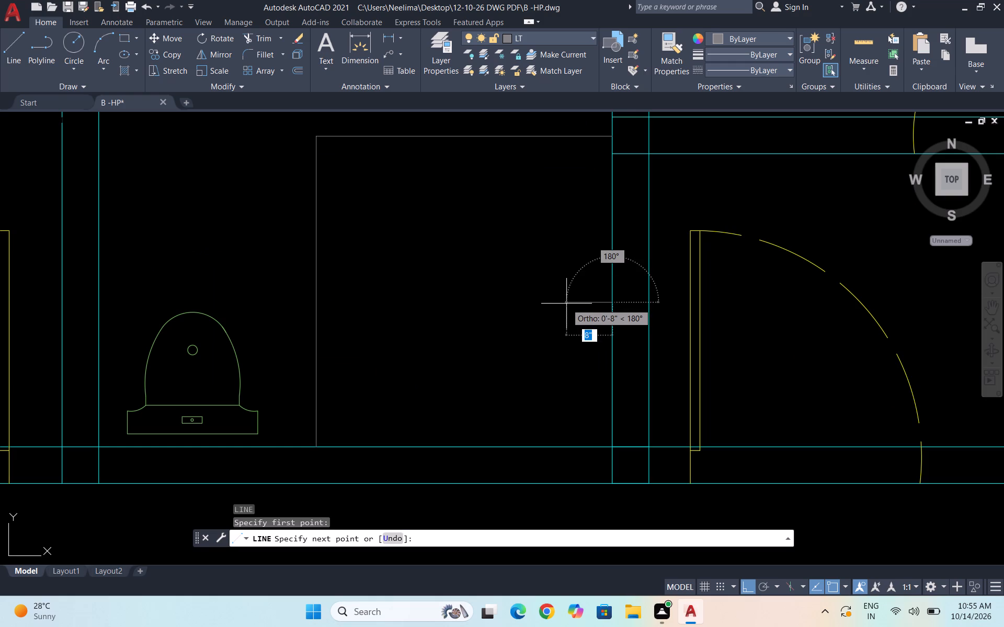
{"action": "left_click", "coordinate": [567, 304]}
{"action": "key", "text": "Escape"}
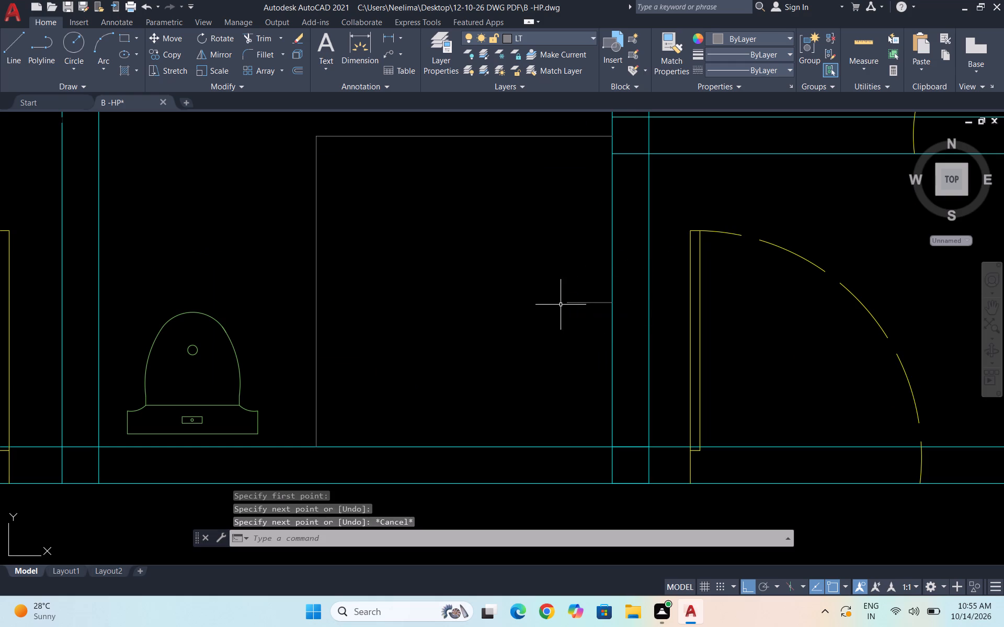
Copy the short wall line twice straight down along the wall, placing the second copy about 2" below the original.
{"action": "left_click", "coordinate": [590, 311]}
{"action": "left_click", "coordinate": [571, 291]}
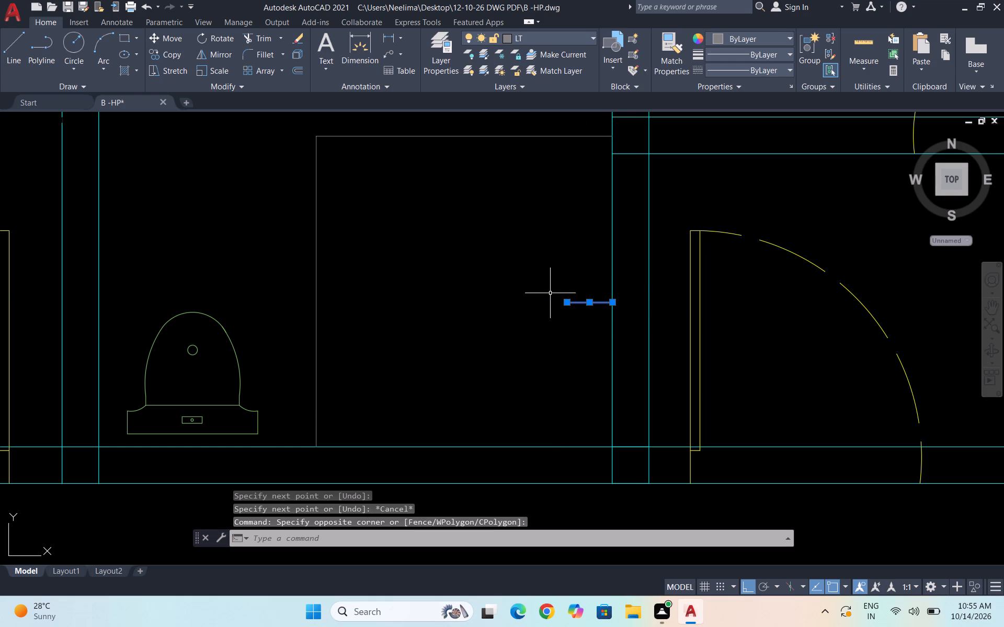
{"action": "type", "text": "CO"}
{"action": "key", "text": "Return"}
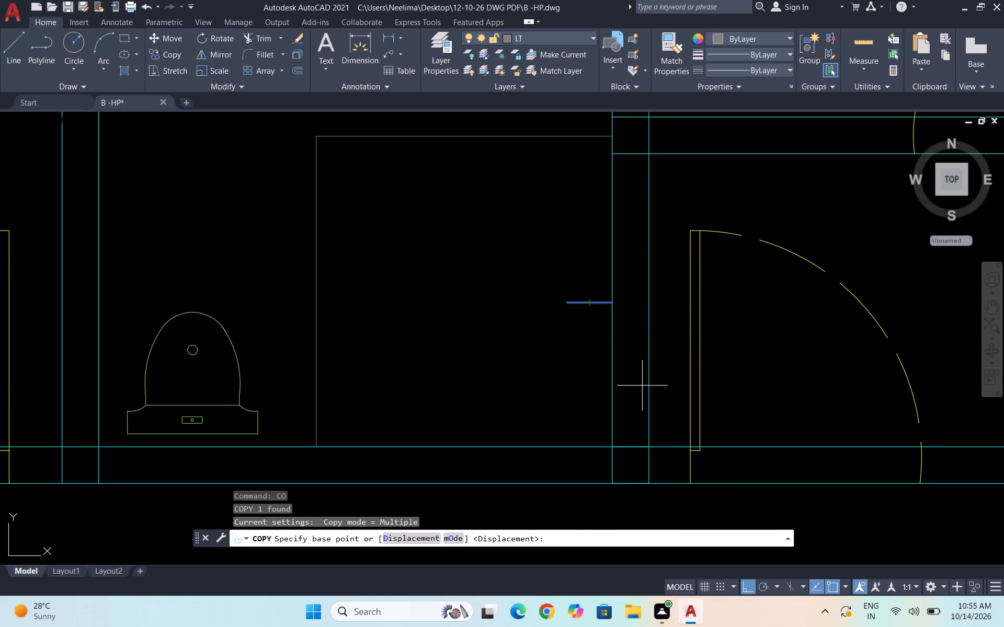
{"action": "left_click", "coordinate": [614, 300]}
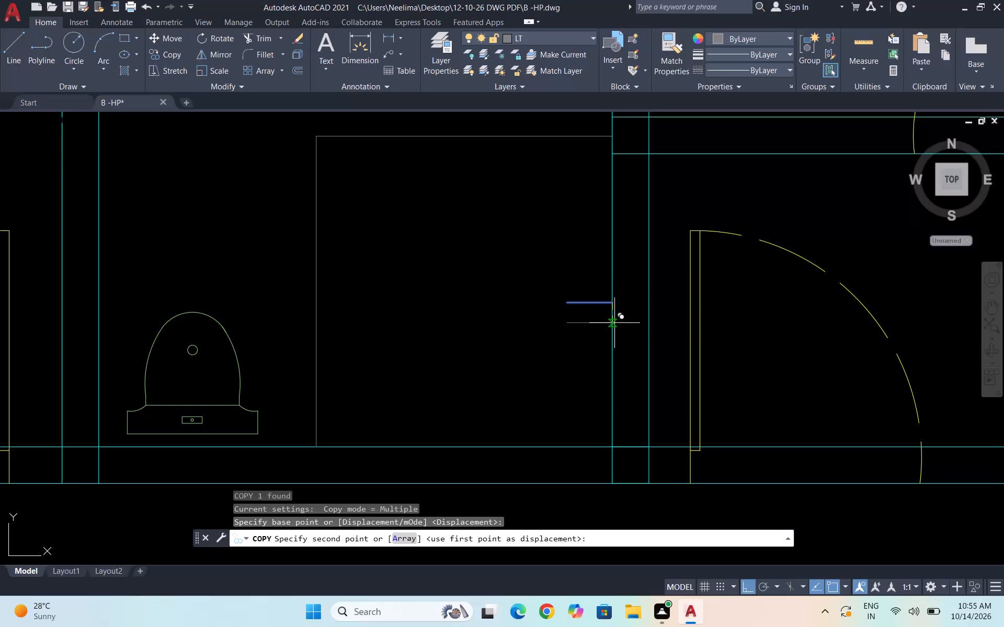
{"action": "left_click", "coordinate": [614, 323]}
{"action": "scroll", "coordinate": [586, 319], "scroll_direction": "up", "scroll_amount": 2}
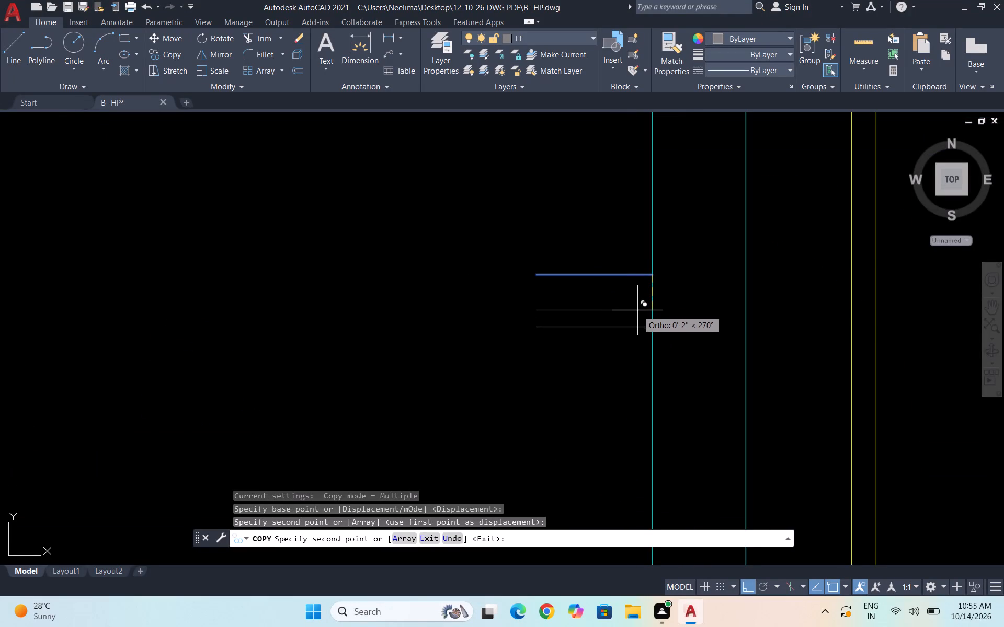
{"action": "left_click", "coordinate": [638, 315]}
{"action": "key", "text": "Escape"}
Delete the lowest of the three short horizontal lines at the wall.
{"action": "left_click", "coordinate": [611, 336]}
{"action": "left_click", "coordinate": [596, 322]}
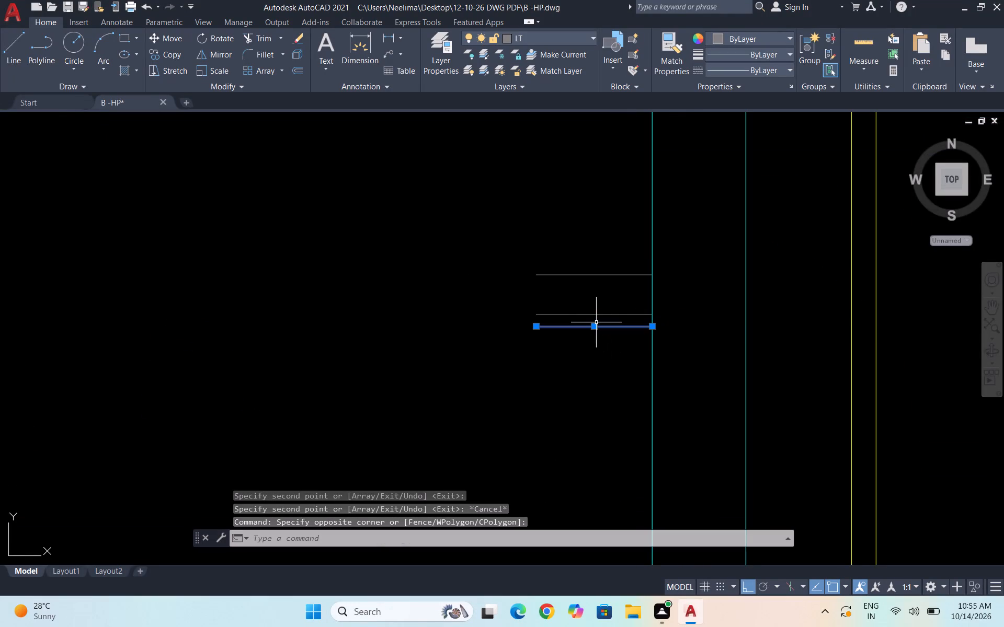
{"action": "key", "text": "Delete"}
Draw a diagonal line about 2" long with Ortho off, sloping down and away from the lower short line's free end.
{"action": "type", "text": "L\\"}
{"action": "key", "text": "BackSpace"}
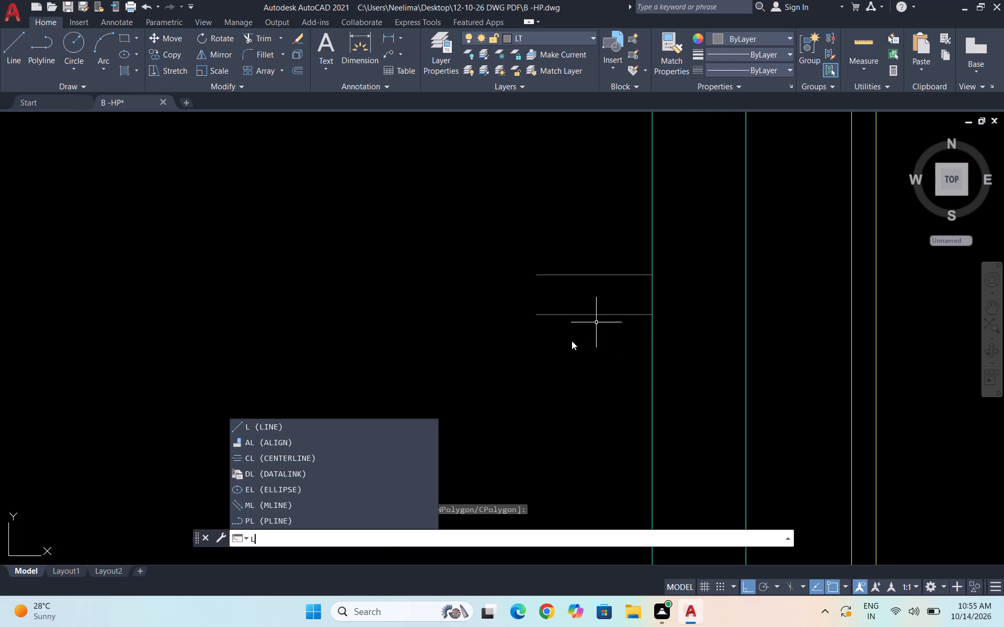
{"action": "key", "text": "space"}
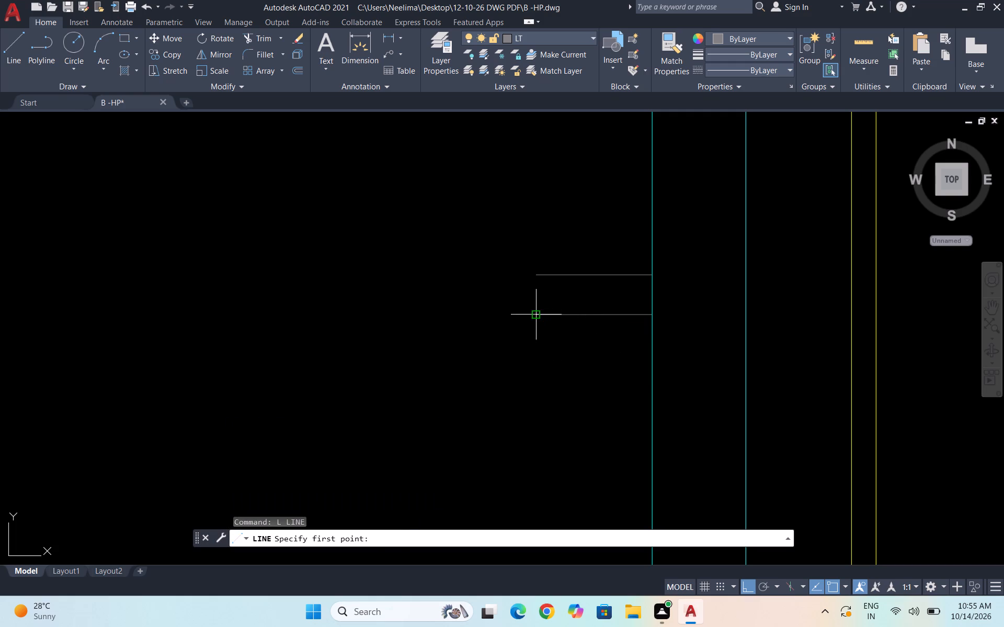
{"action": "left_click", "coordinate": [536, 315]}
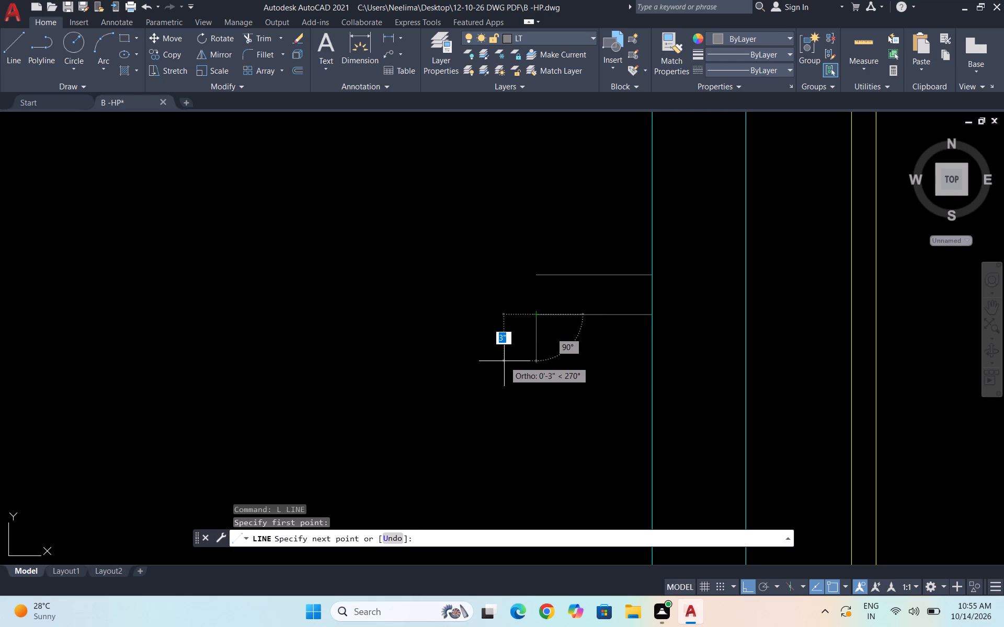
{"action": "key", "text": "shift+F8"}
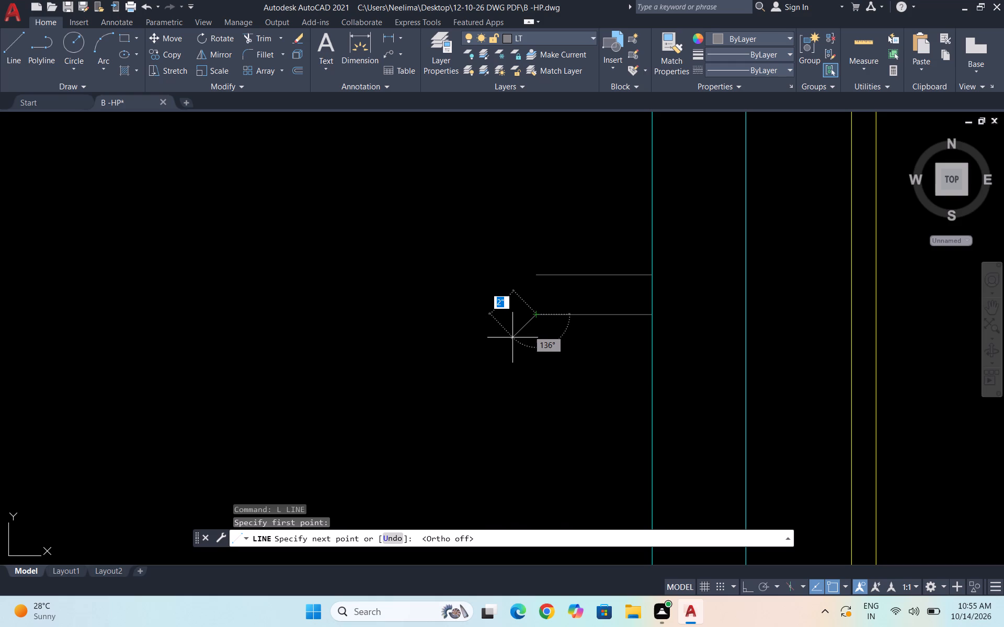
{"action": "left_click", "coordinate": [512, 338]}
{"action": "key", "text": "Escape"}
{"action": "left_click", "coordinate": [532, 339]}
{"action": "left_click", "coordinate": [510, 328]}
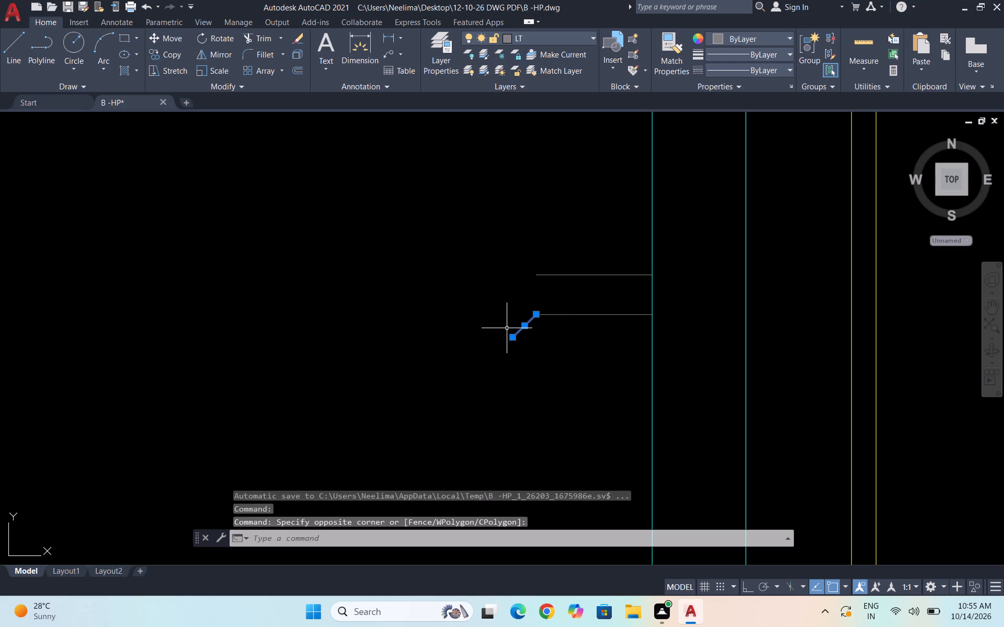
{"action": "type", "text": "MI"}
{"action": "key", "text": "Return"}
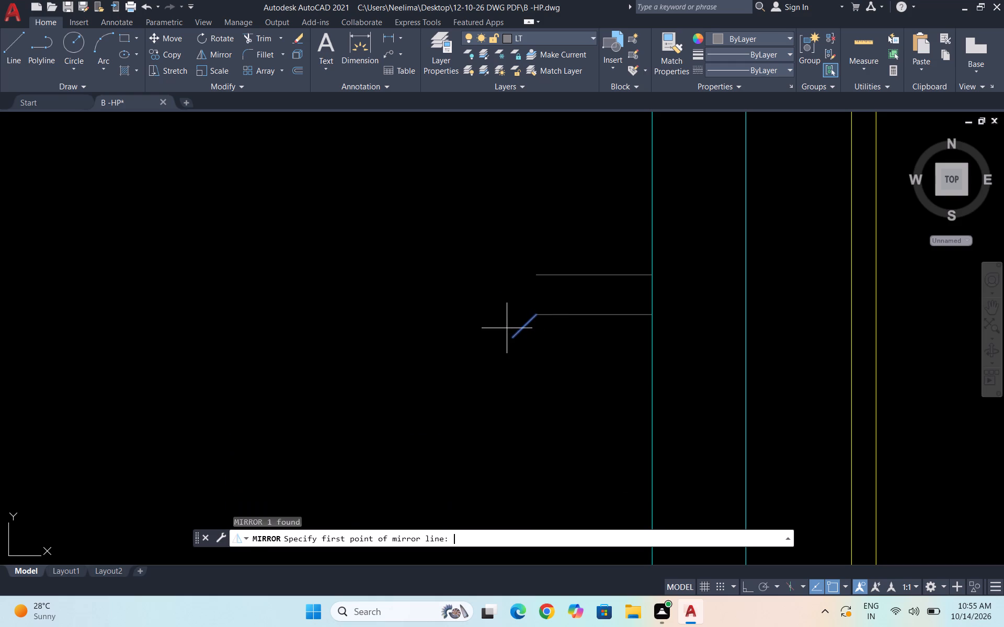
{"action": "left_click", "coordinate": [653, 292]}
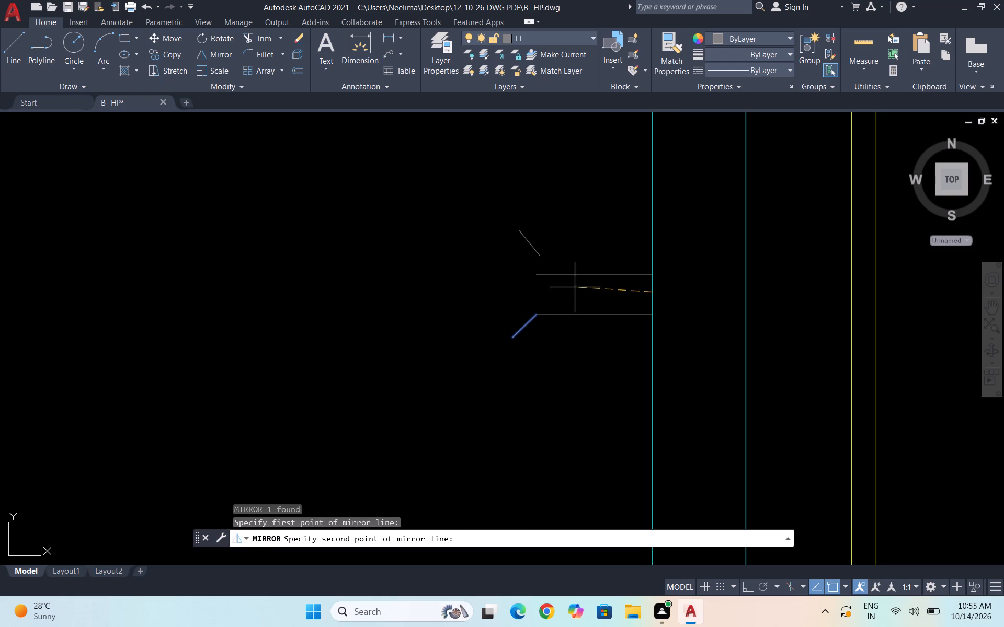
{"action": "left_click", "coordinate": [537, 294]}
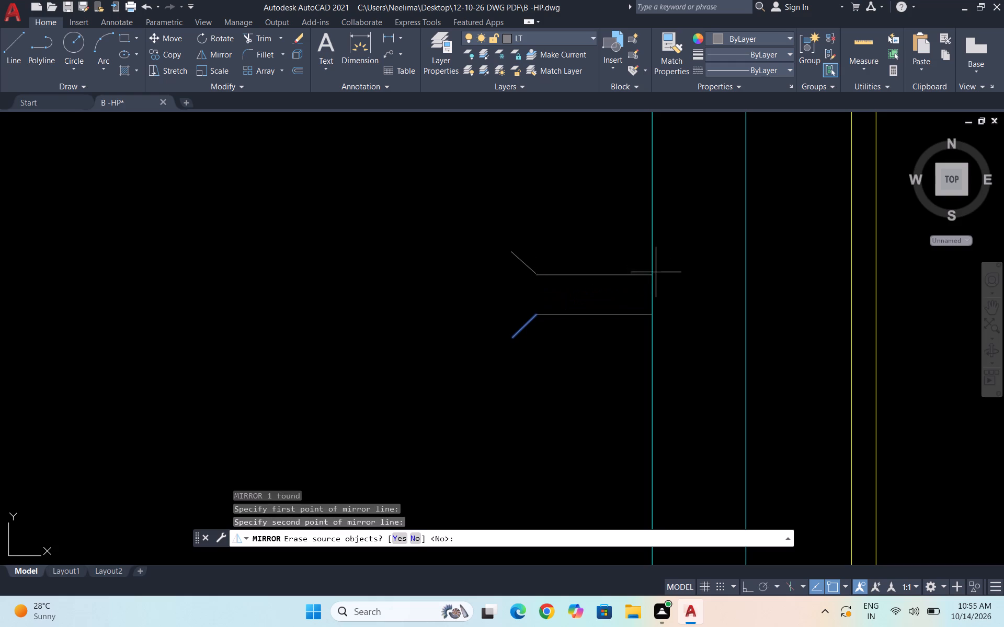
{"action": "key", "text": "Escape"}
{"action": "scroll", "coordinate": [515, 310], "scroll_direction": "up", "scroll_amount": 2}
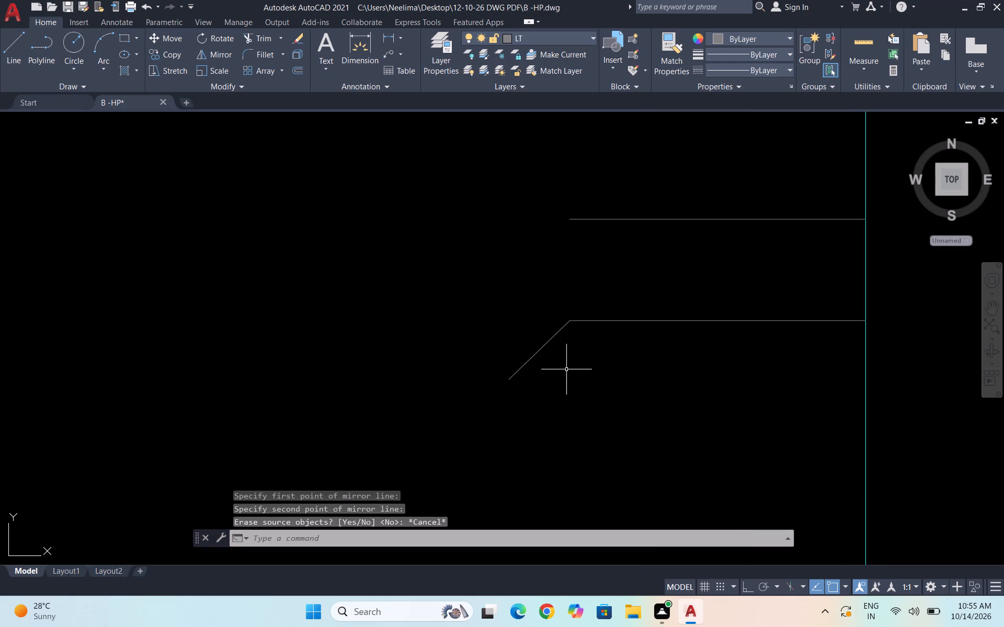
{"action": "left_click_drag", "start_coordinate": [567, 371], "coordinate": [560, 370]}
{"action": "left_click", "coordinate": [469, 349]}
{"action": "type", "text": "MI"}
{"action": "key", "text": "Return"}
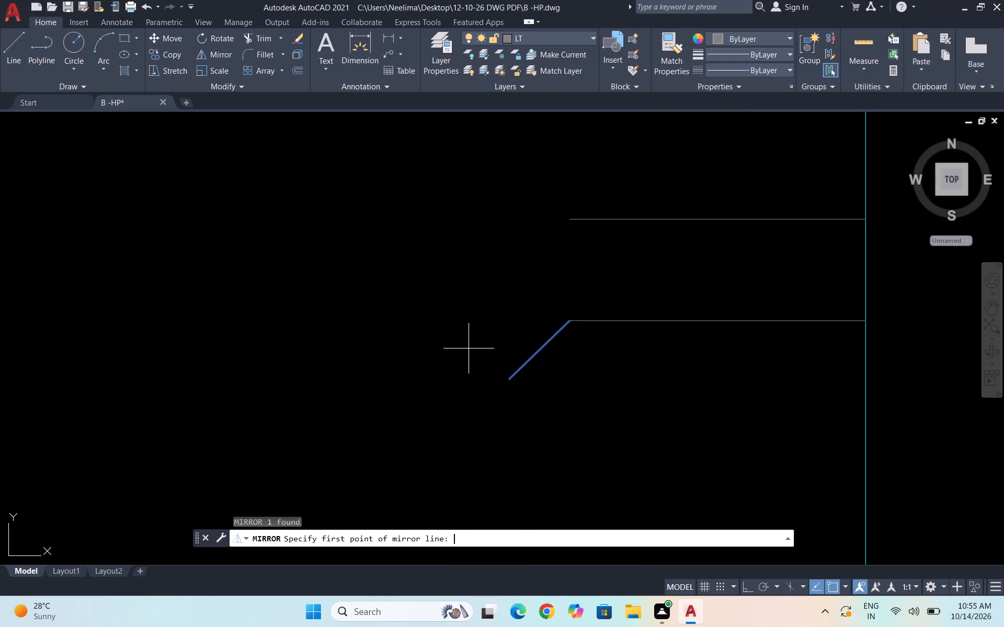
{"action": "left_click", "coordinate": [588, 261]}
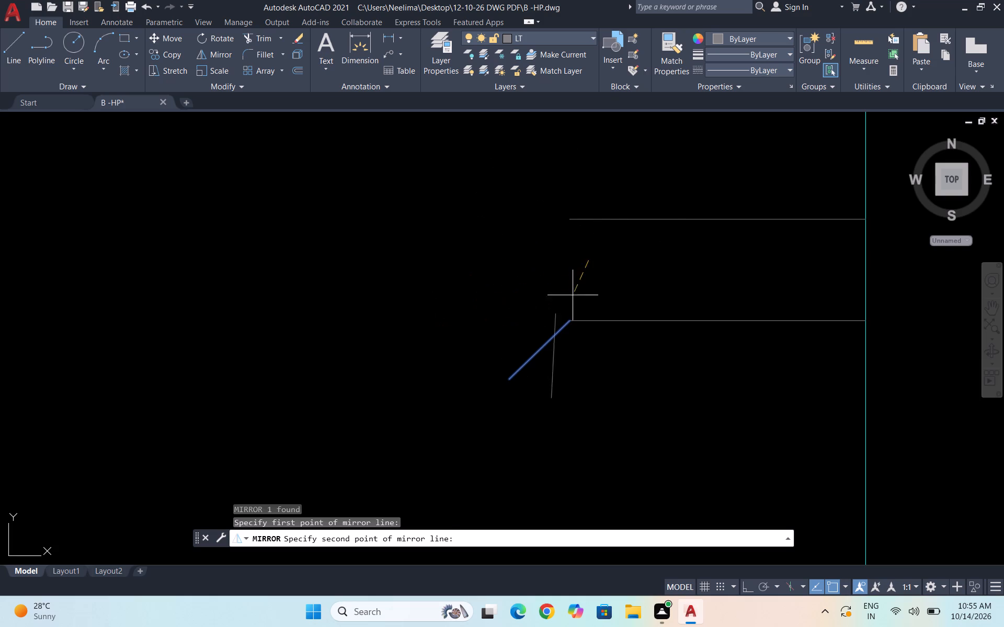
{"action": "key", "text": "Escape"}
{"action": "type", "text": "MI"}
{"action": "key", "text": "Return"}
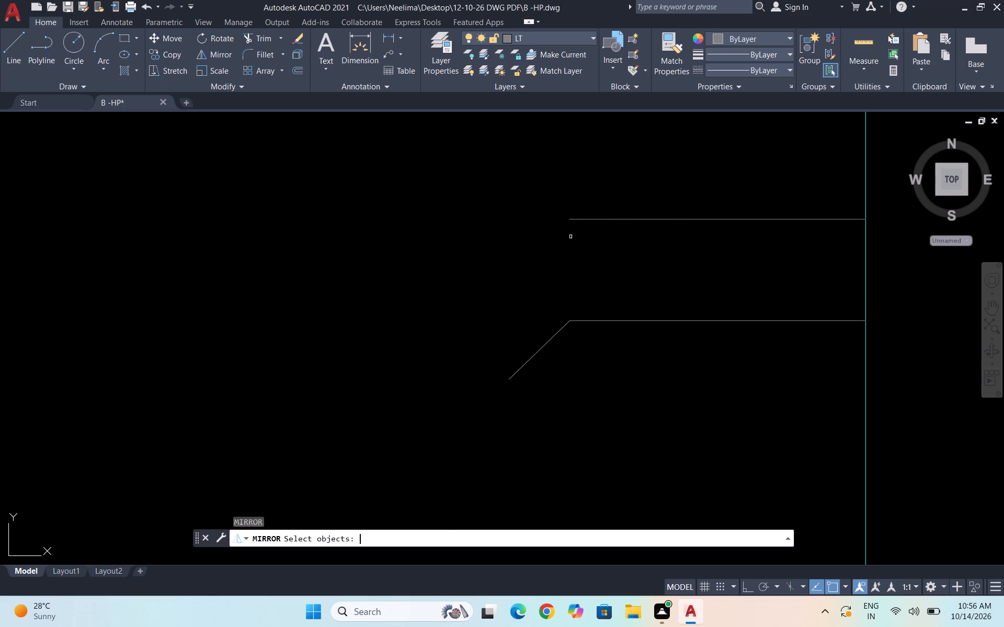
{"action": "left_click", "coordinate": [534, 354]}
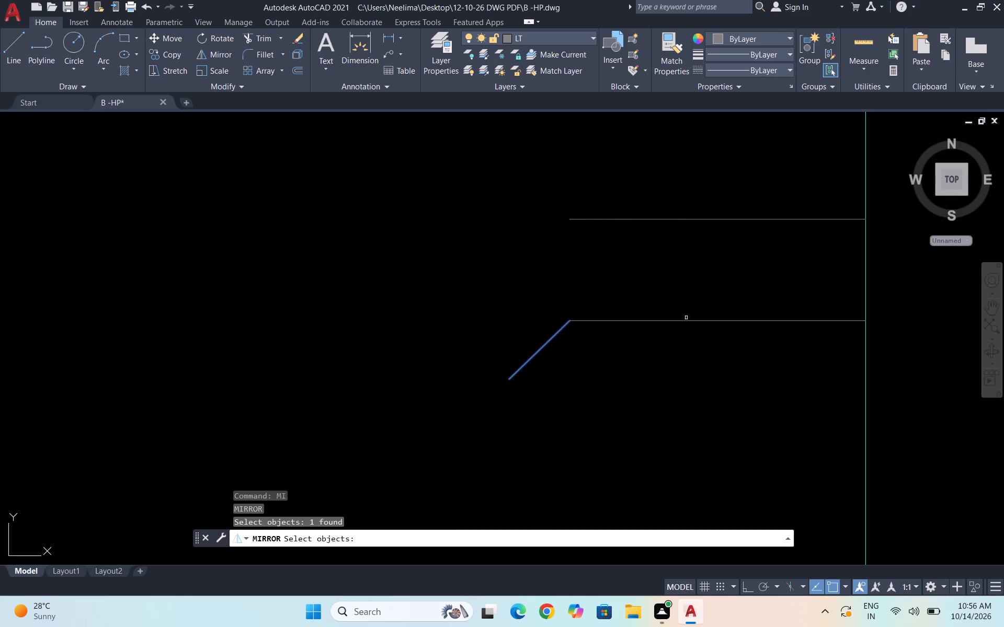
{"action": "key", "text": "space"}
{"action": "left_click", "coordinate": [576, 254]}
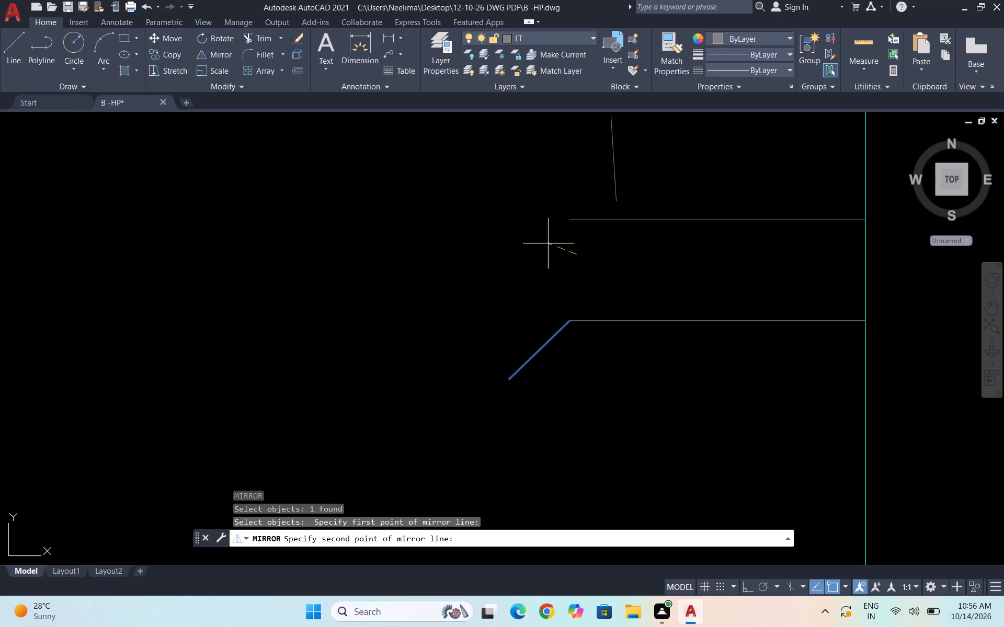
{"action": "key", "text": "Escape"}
Mirror the diagonal line upward about a horizontal axis midway between the two short wall lines, keeping the original.
{"action": "left_click_drag", "start_coordinate": [539, 384], "coordinate": [533, 376]}
{"action": "left_click", "coordinate": [497, 346]}
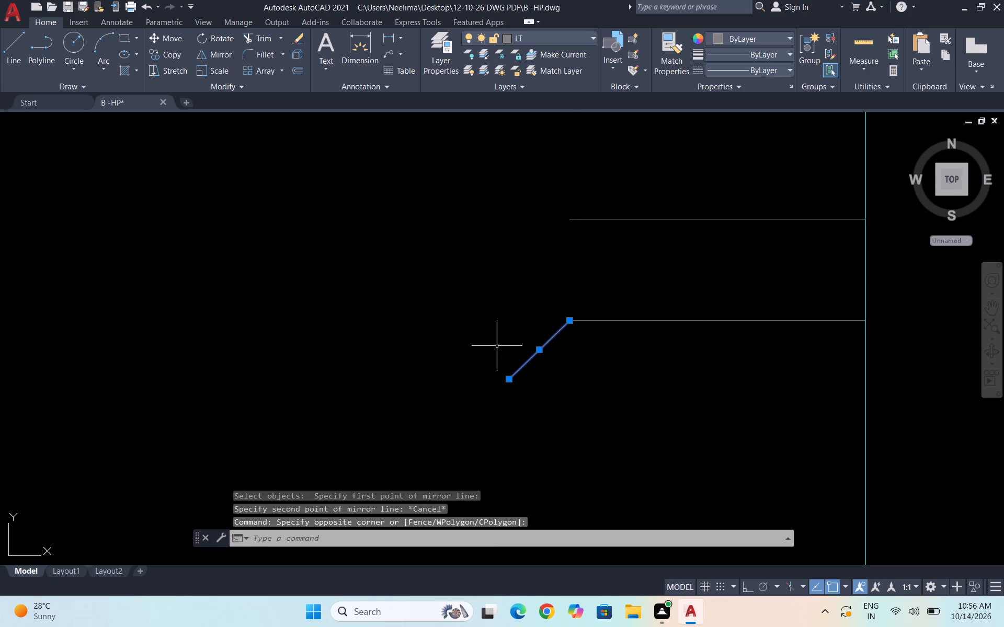
{"action": "type", "text": "MI"}
{"action": "key", "text": "Return"}
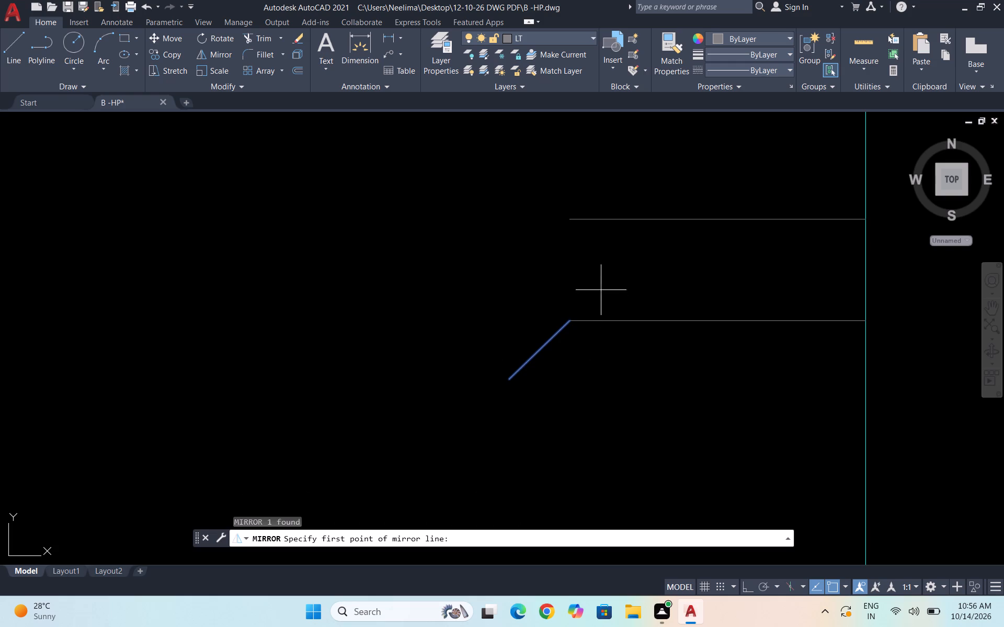
{"action": "left_click", "coordinate": [863, 269]}
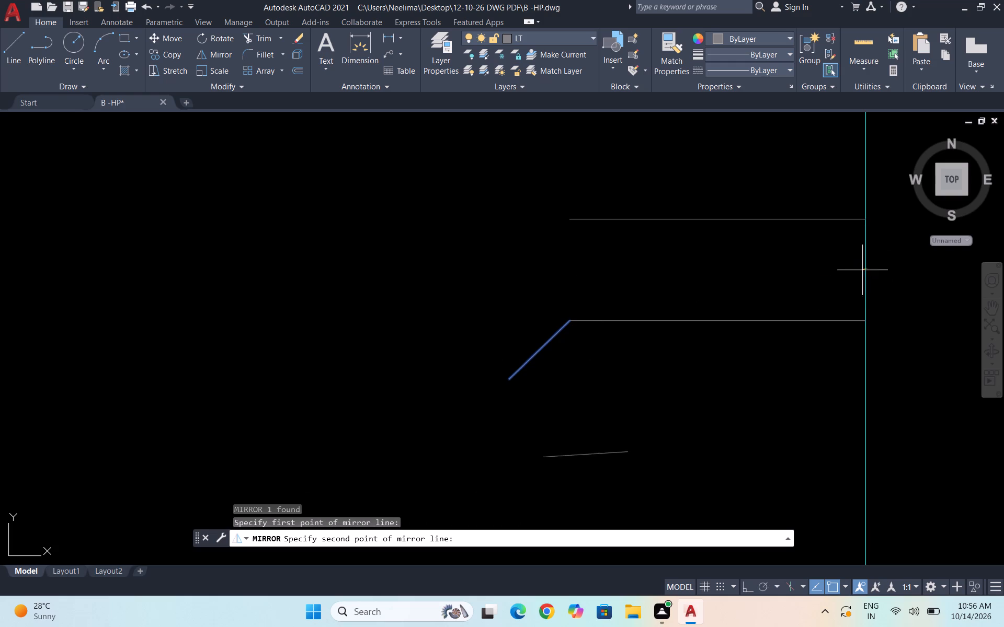
{"action": "left_click", "coordinate": [754, 269]}
{"action": "key", "text": "space"}
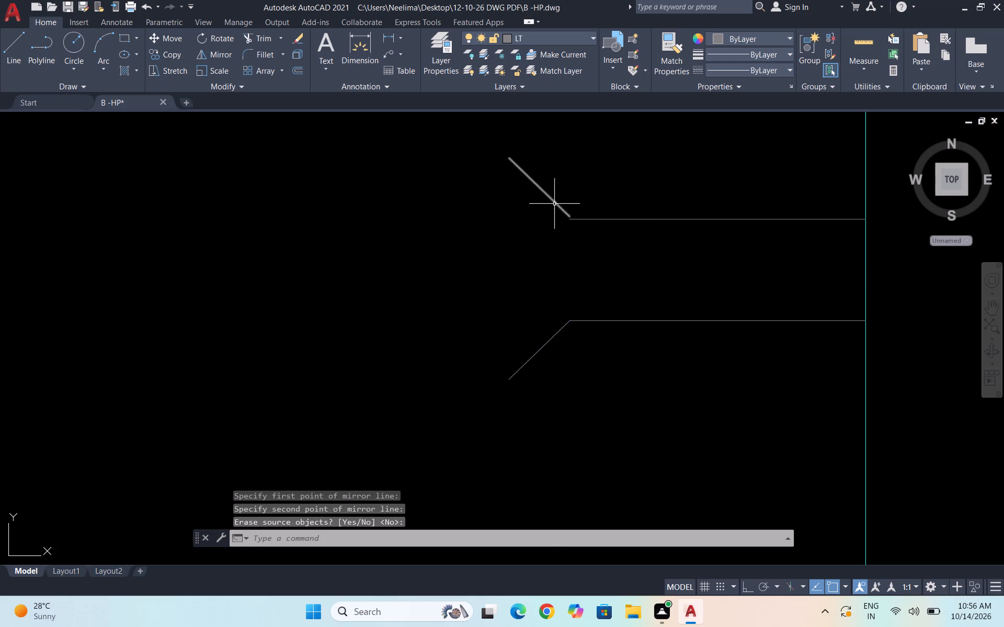
Move the mirrored diagonal line so that its inner end meets the free end of the upper short line.
{"action": "scroll", "coordinate": [550, 203], "scroll_direction": "up", "scroll_amount": 2}
{"action": "left_click", "coordinate": [566, 219]}
{"action": "left_click", "coordinate": [542, 186]}
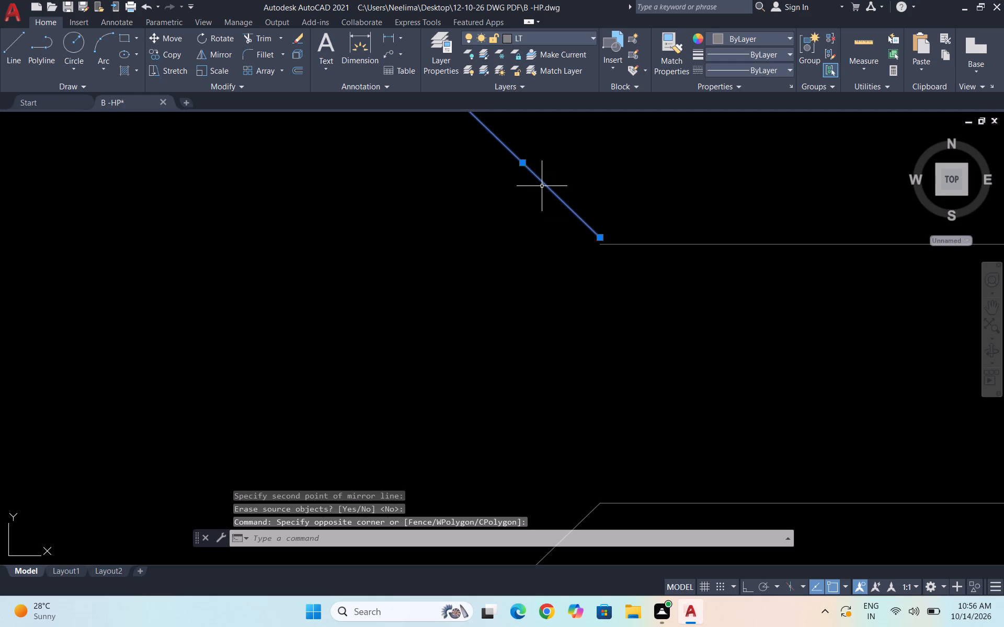
{"action": "key", "text": "m"}
{"action": "key", "text": "Return"}
{"action": "scroll", "coordinate": [647, 219], "scroll_direction": "up", "scroll_amount": 2}
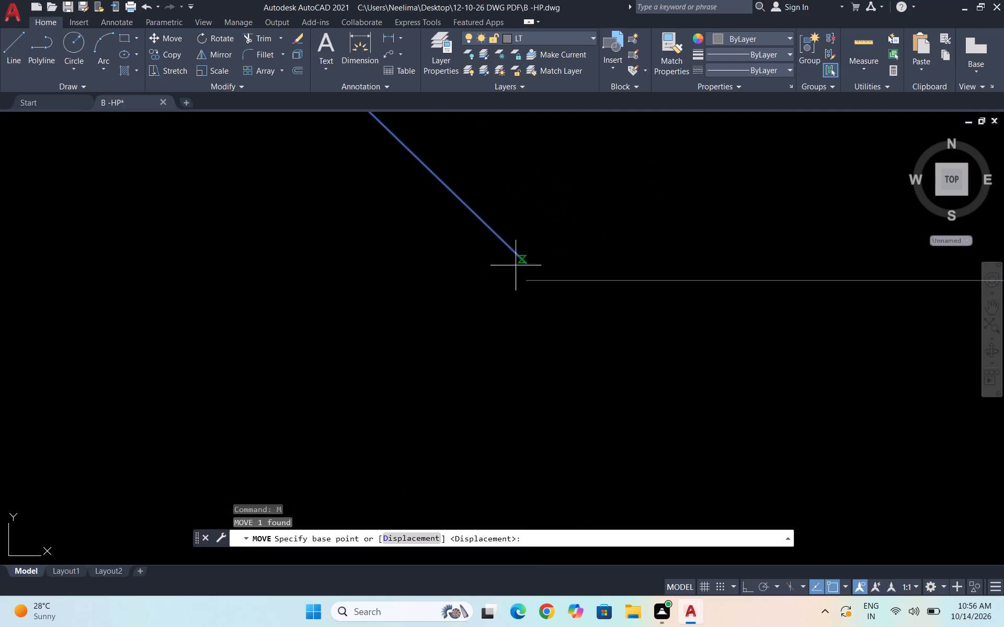
{"action": "left_click", "coordinate": [526, 262]}
{"action": "left_click", "coordinate": [526, 277]}
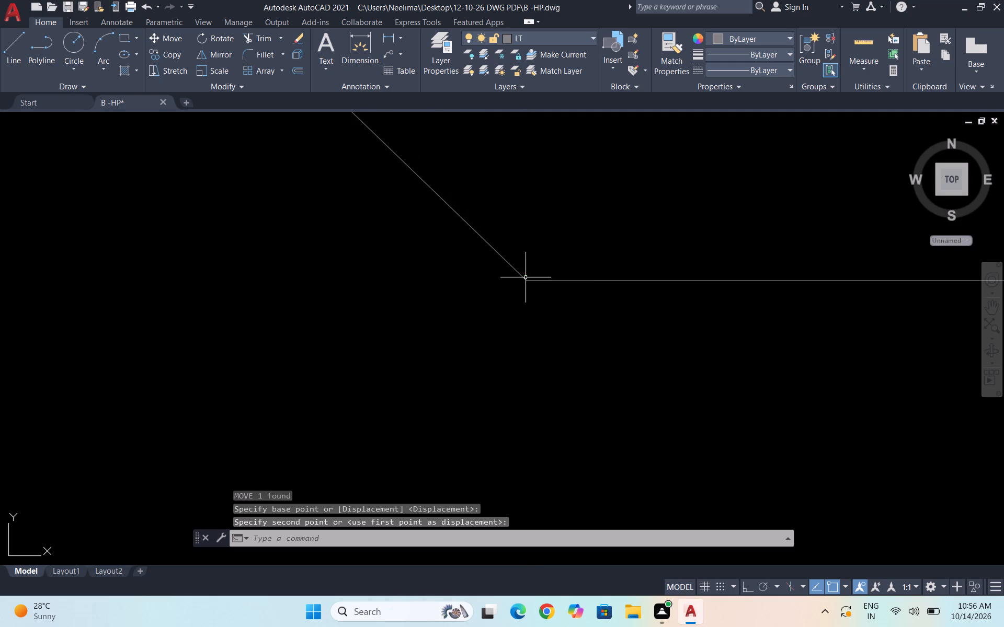
Draw a vertical line joining the outer ends of the two diagonal lines to close the flared head.
{"action": "scroll", "coordinate": [576, 248], "scroll_direction": "down", "scroll_amount": 6}
{"action": "key", "text": "Escape"}
{"action": "key", "text": "l"}
{"action": "key", "text": "Return"}
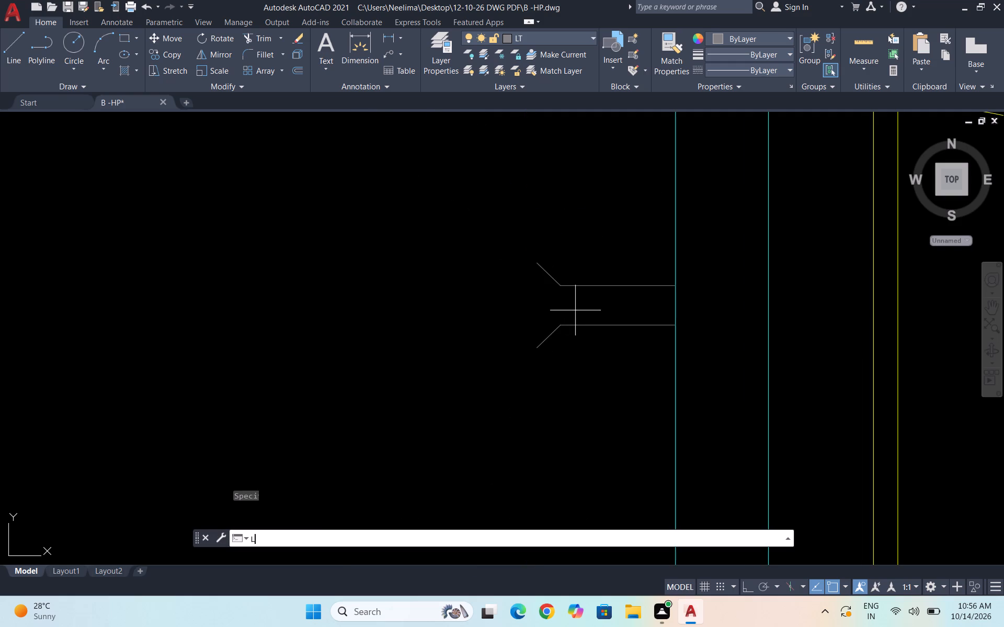
{"action": "left_click", "coordinate": [538, 346]}
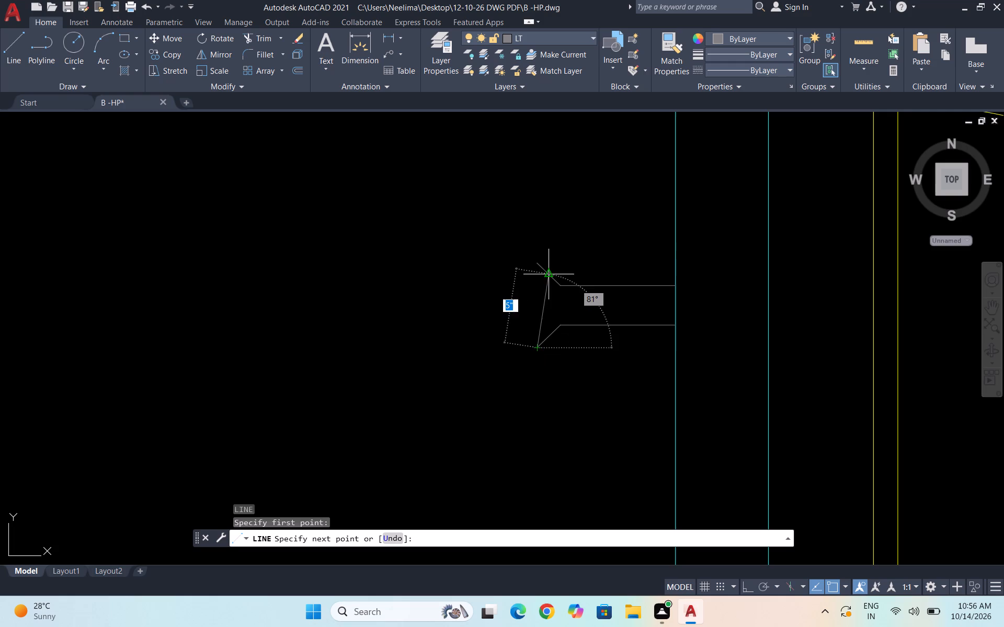
{"action": "left_click", "coordinate": [535, 267]}
{"action": "key", "text": "Escape"}
Copy the flared head's vertical edge twice slightly inward, placing both copies against the upper diagonal line.
{"action": "scroll", "coordinate": [537, 293], "scroll_direction": "up", "scroll_amount": 2}
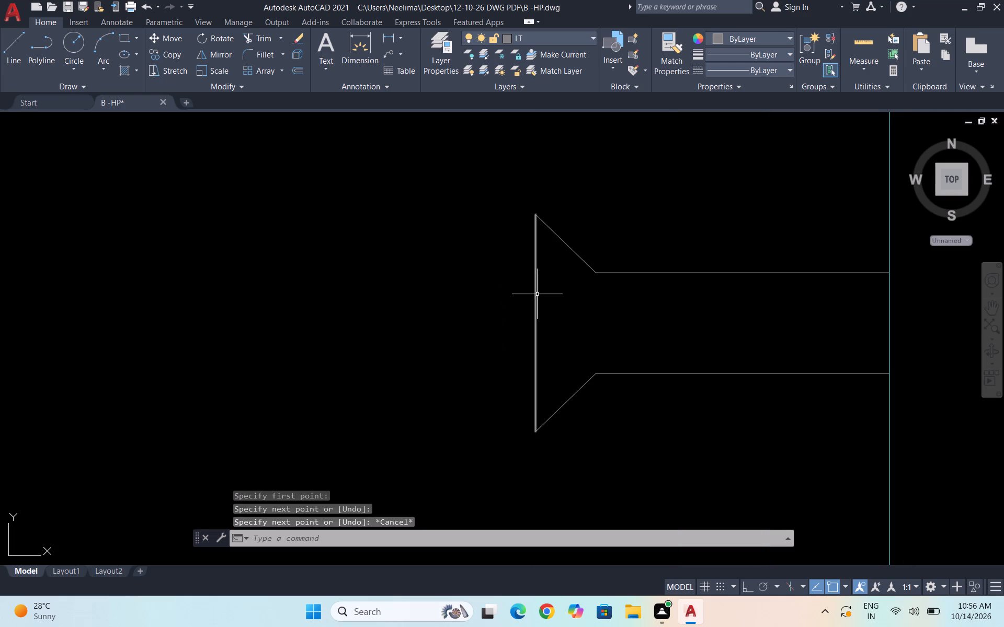
{"action": "left_click", "coordinate": [544, 305]}
{"action": "left_click", "coordinate": [512, 303]}
{"action": "type", "text": "CO"}
{"action": "key", "text": "Return"}
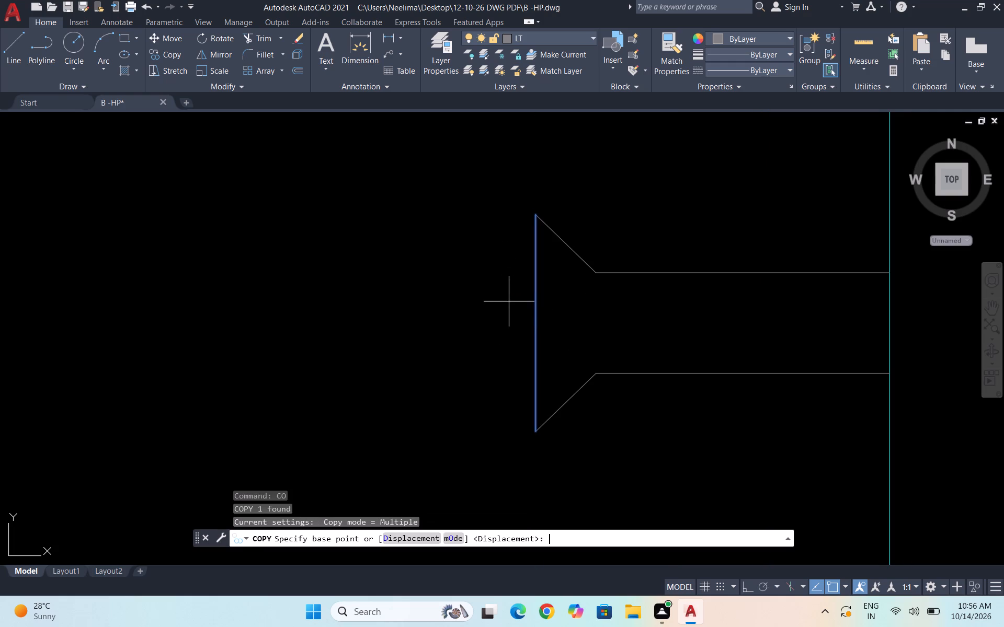
{"action": "left_click", "coordinate": [532, 214]}
{"action": "left_click", "coordinate": [545, 218]}
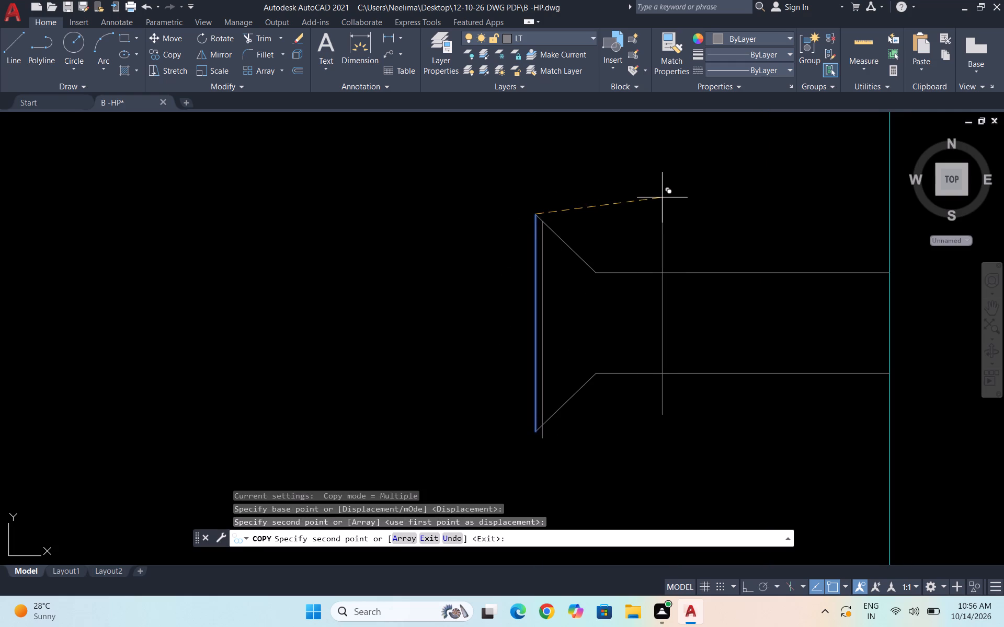
{"action": "scroll", "coordinate": [548, 232], "scroll_direction": "up", "scroll_amount": 2}
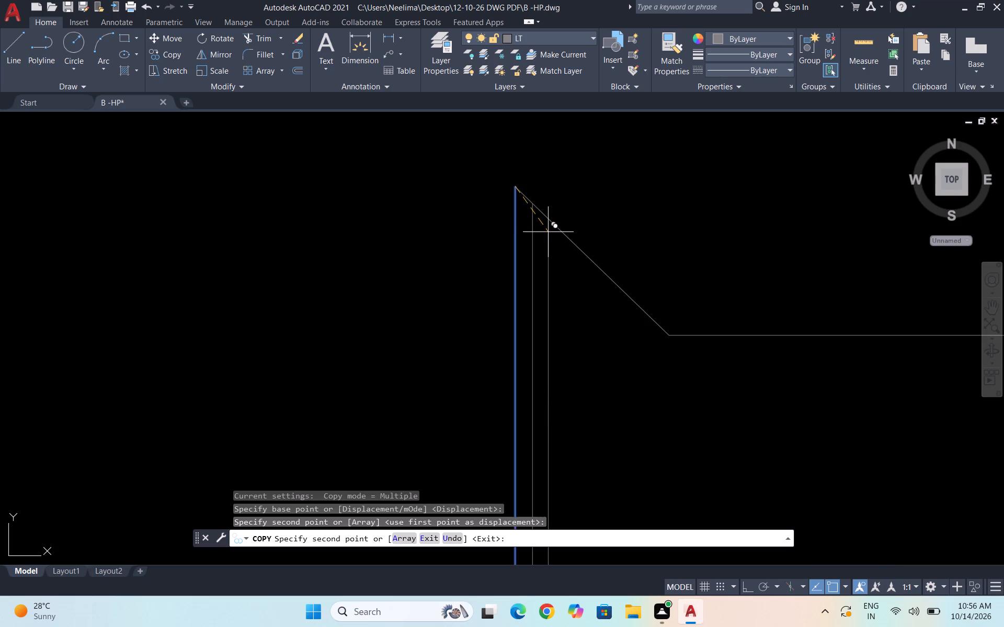
{"action": "left_click", "coordinate": [545, 215]}
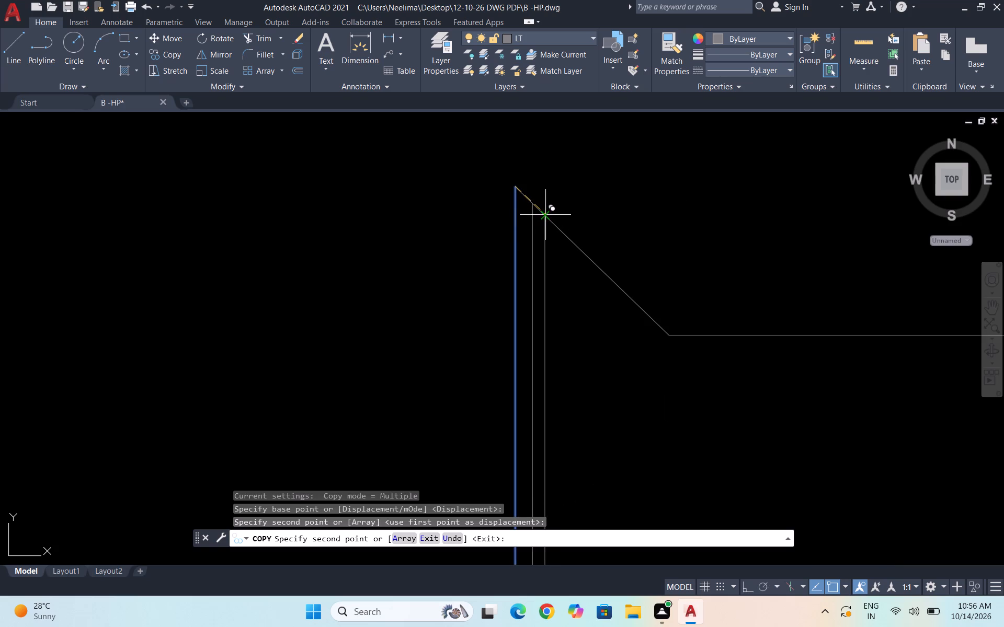
{"action": "key", "text": "Escape"}
Delete the middle of the three vertical lines in the flared head.
{"action": "left_click", "coordinate": [541, 225]}
{"action": "left_click", "coordinate": [526, 221]}
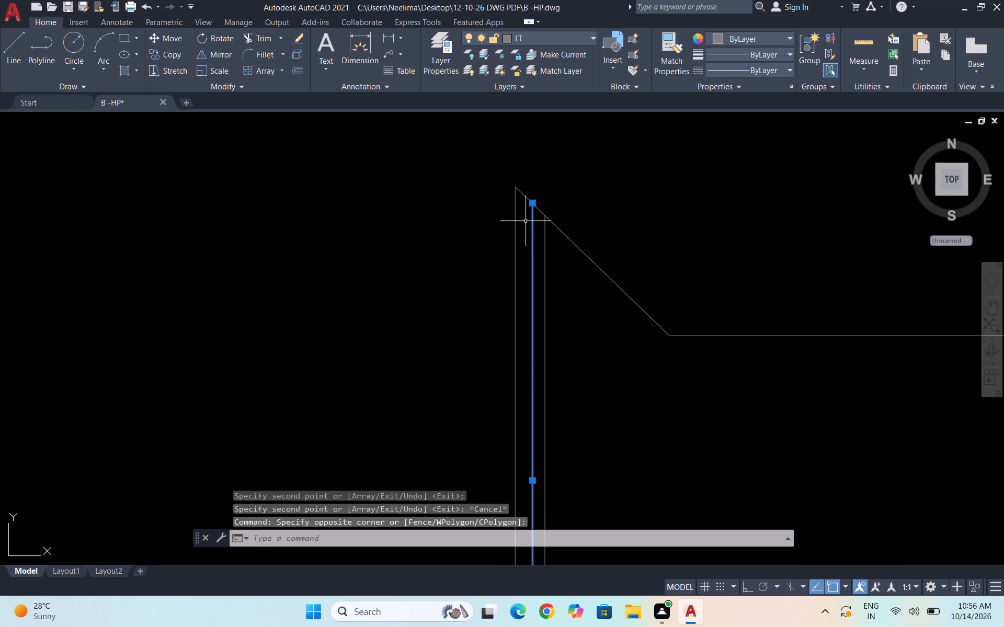
{"action": "key", "text": "Delete"}
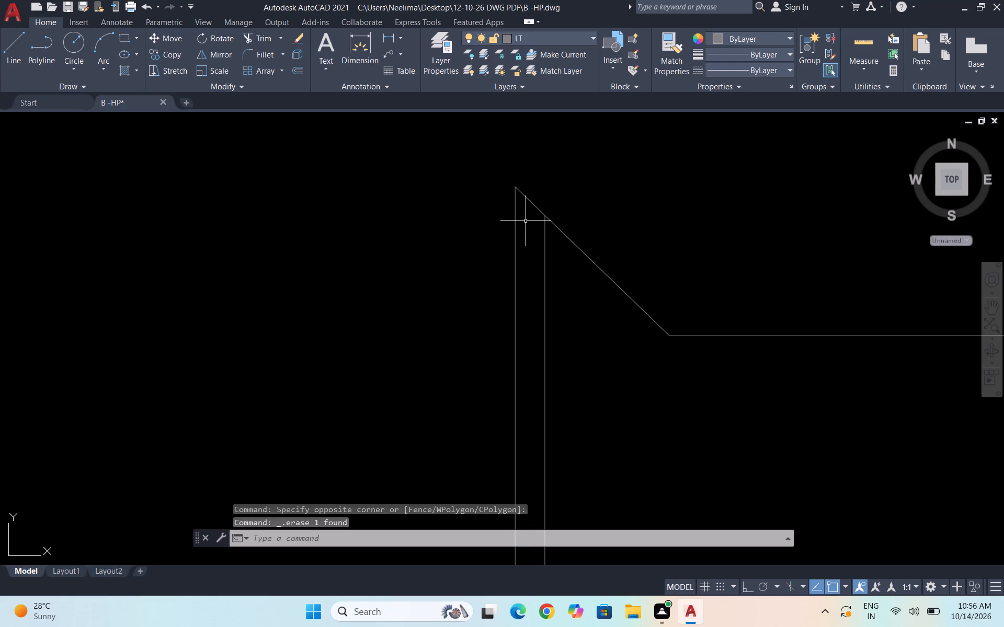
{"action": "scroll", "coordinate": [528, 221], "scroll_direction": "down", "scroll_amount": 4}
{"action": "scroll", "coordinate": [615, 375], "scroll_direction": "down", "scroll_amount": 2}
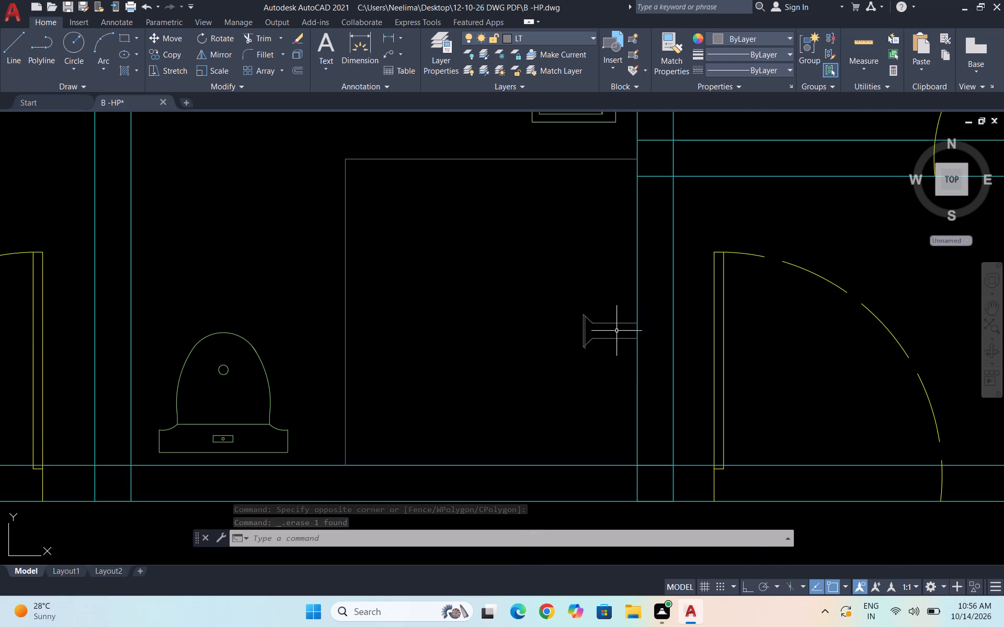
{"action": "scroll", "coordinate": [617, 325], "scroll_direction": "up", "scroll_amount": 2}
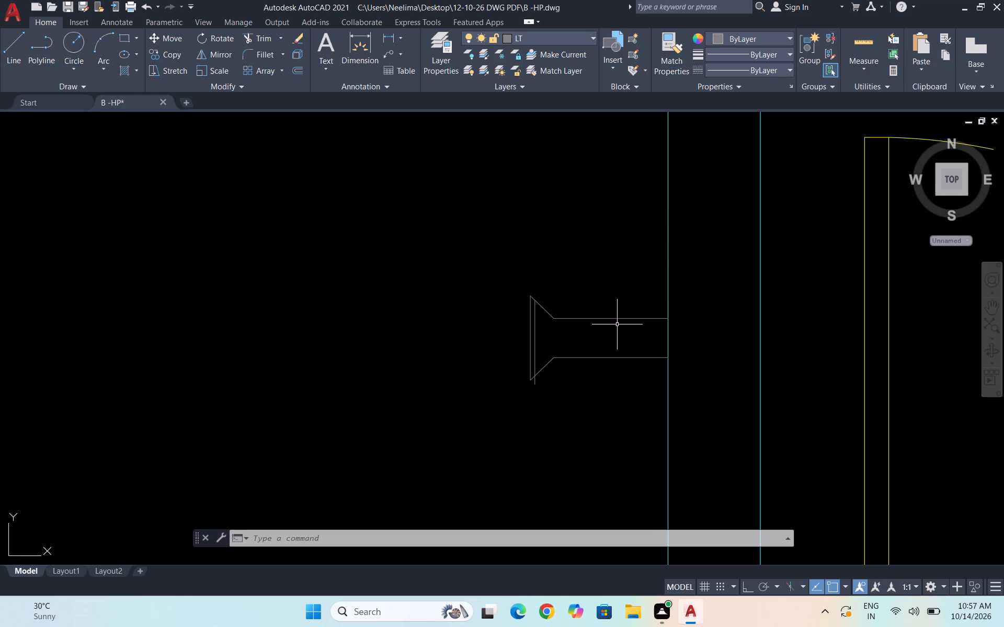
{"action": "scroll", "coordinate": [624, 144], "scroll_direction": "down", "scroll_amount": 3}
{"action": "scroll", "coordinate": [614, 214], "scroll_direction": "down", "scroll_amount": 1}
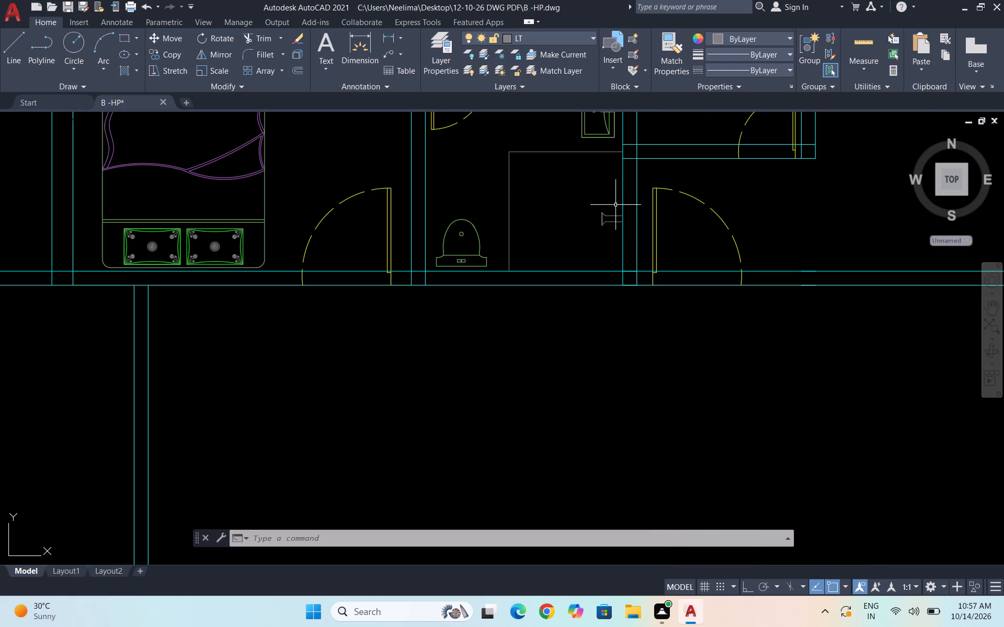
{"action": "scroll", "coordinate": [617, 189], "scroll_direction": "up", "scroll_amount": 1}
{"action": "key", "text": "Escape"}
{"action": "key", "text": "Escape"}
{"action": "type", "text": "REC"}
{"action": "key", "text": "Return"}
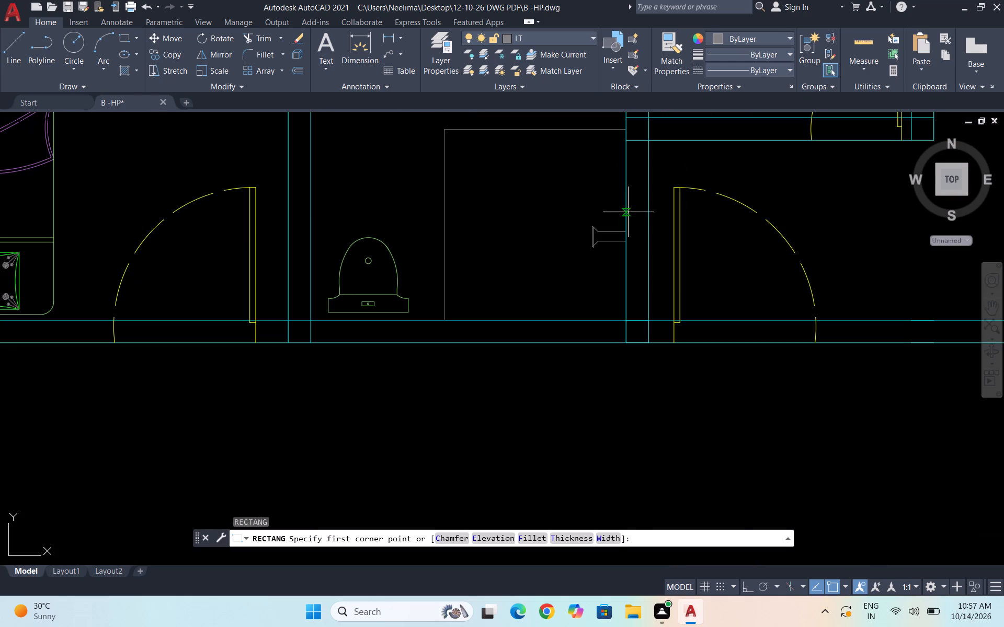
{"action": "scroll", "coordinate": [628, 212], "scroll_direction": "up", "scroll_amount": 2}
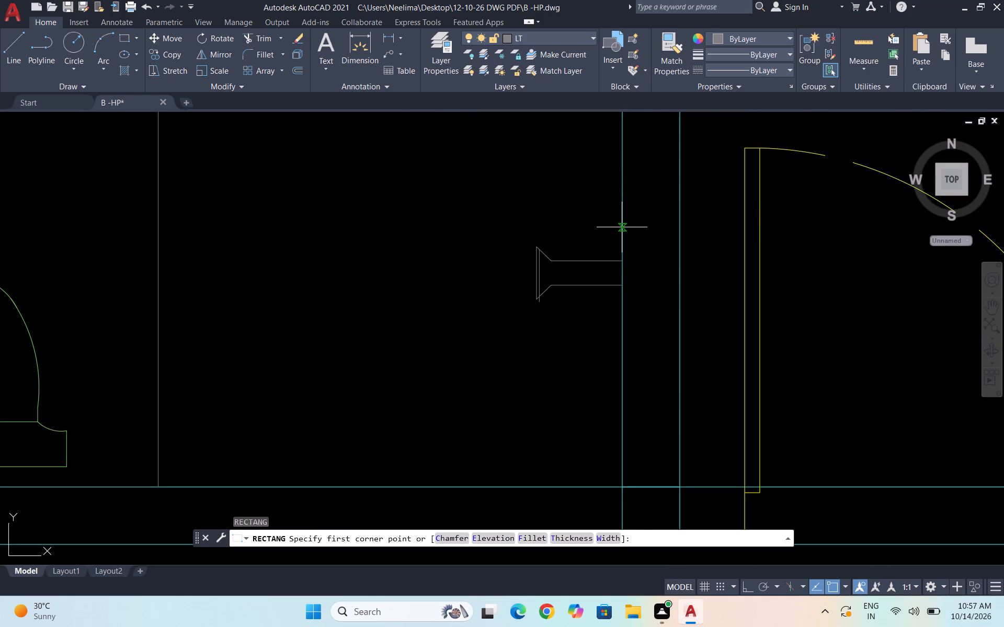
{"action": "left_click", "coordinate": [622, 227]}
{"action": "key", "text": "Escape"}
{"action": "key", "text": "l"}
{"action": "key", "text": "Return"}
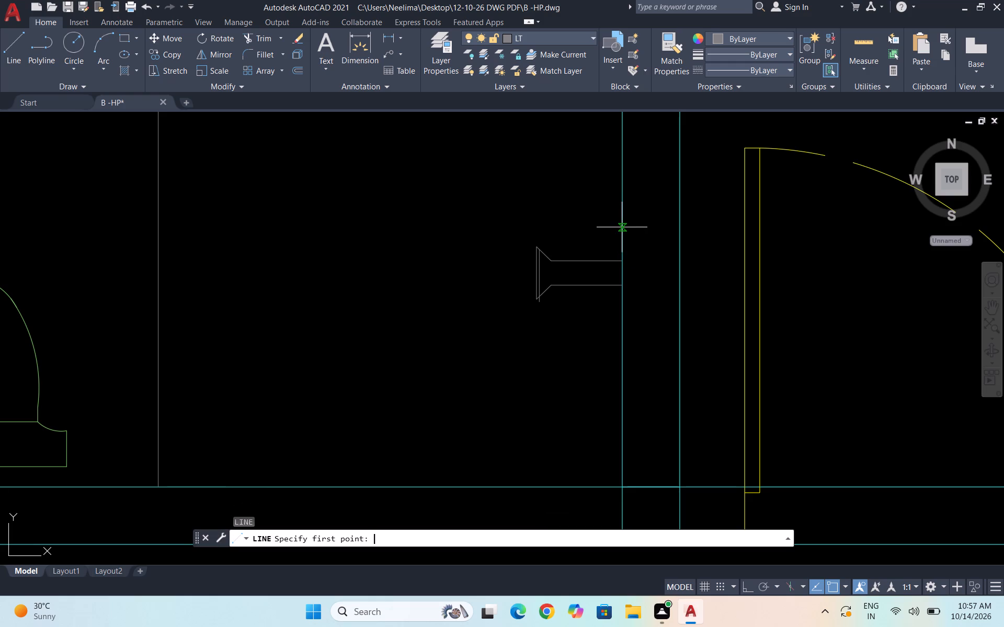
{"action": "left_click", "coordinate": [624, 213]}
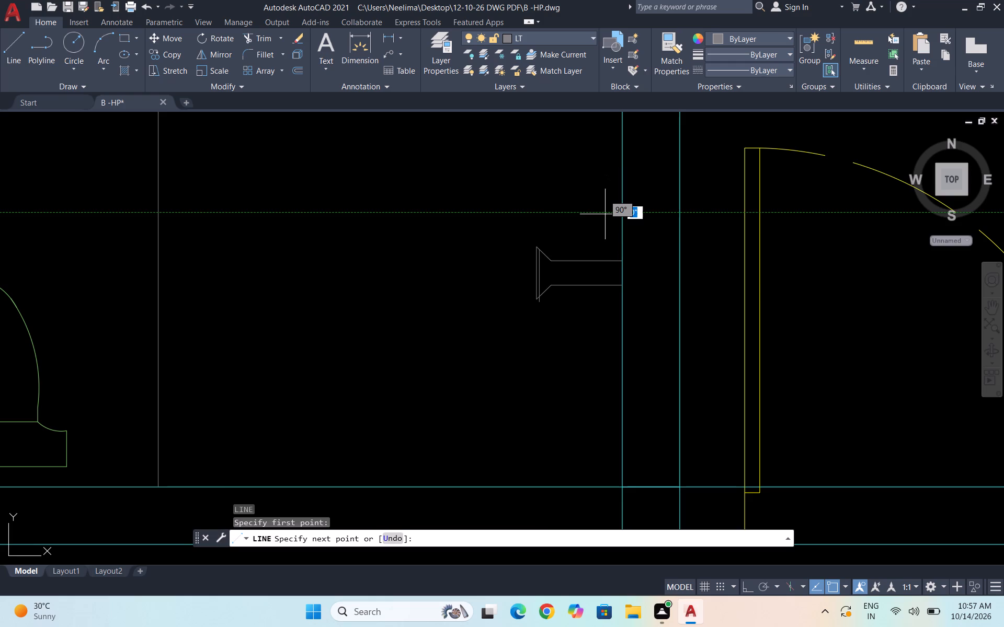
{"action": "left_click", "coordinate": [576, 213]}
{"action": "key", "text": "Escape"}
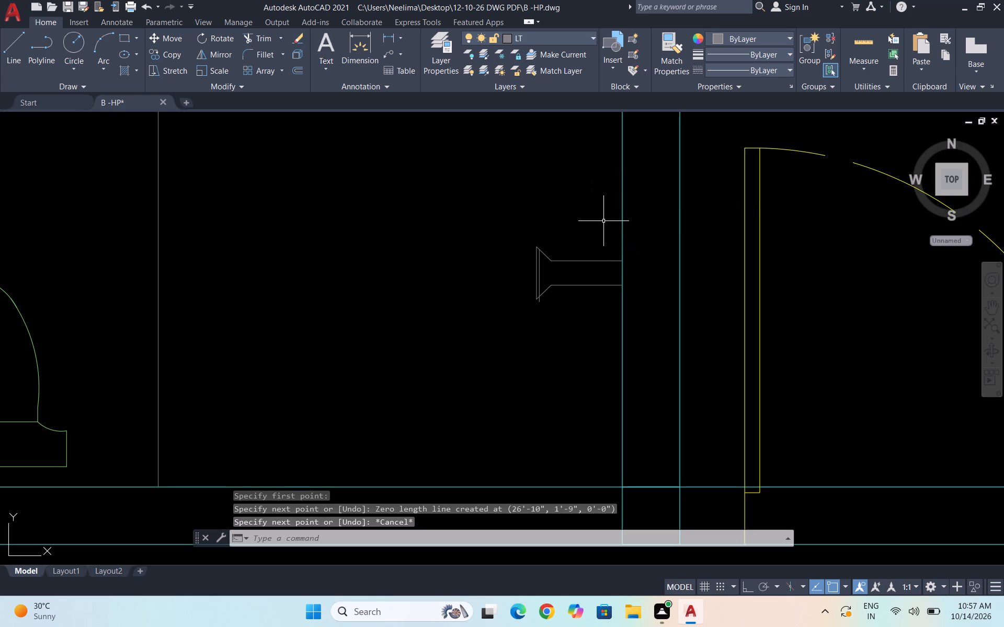
Draw a horizontal line about 4" long from the bathroom wall inward, just above the flared fixture.
{"action": "key", "text": "l"}
{"action": "key", "text": "Return"}
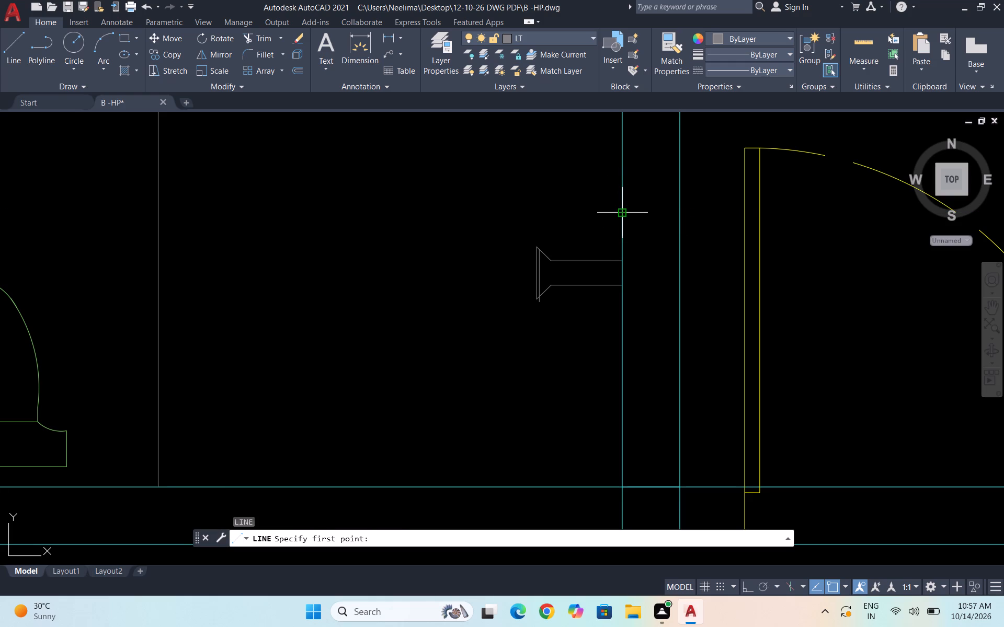
{"action": "left_click", "coordinate": [623, 211]}
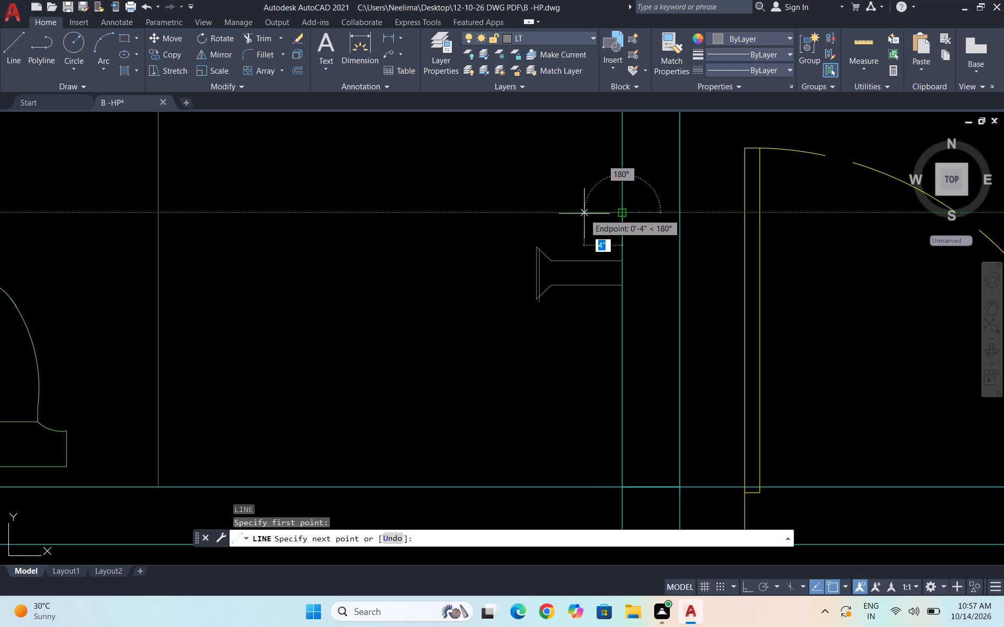
{"action": "left_click", "coordinate": [584, 214]}
{"action": "key", "text": "Escape"}
Copy the short horizontal line a small distance upward along the wall to form a parallel pair.
{"action": "left_click", "coordinate": [594, 223]}
{"action": "left_click", "coordinate": [575, 203]}
{"action": "type", "text": "CO"}
{"action": "key", "text": "Return"}
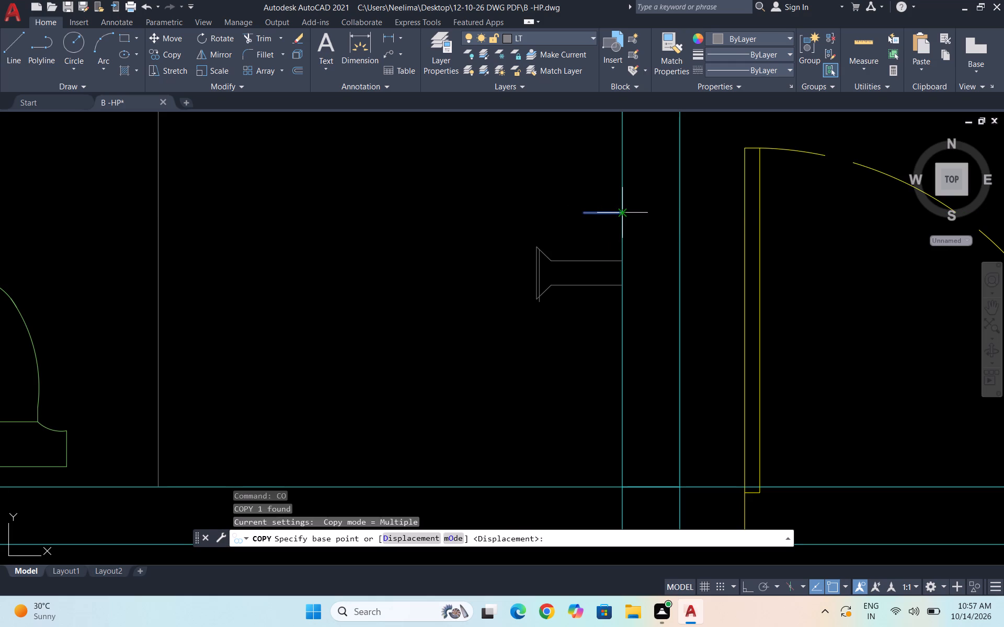
{"action": "left_click", "coordinate": [622, 216]}
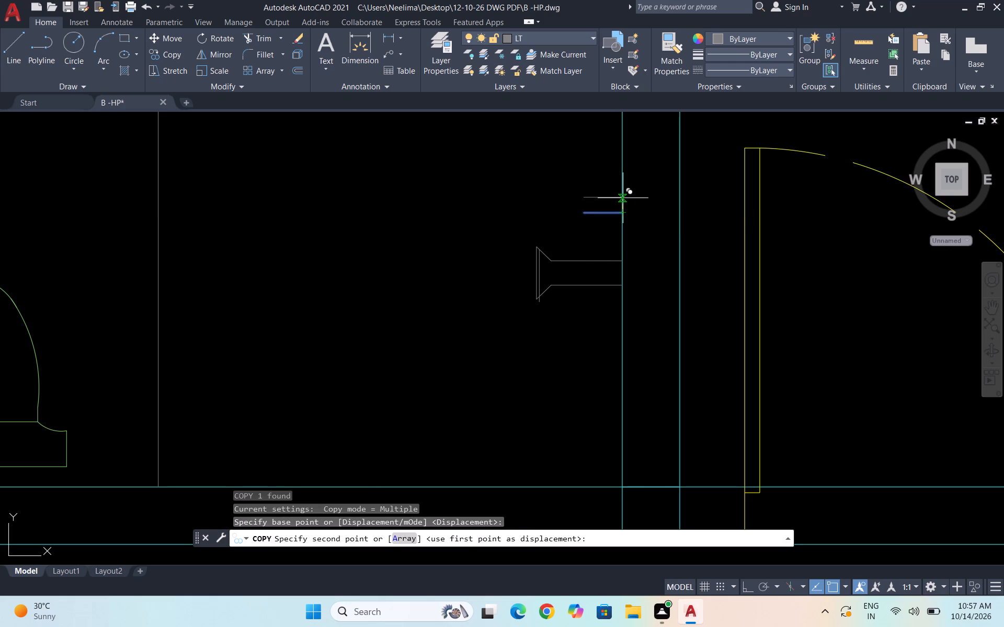
{"action": "left_click", "coordinate": [623, 199]}
{"action": "key", "text": "Escape"}
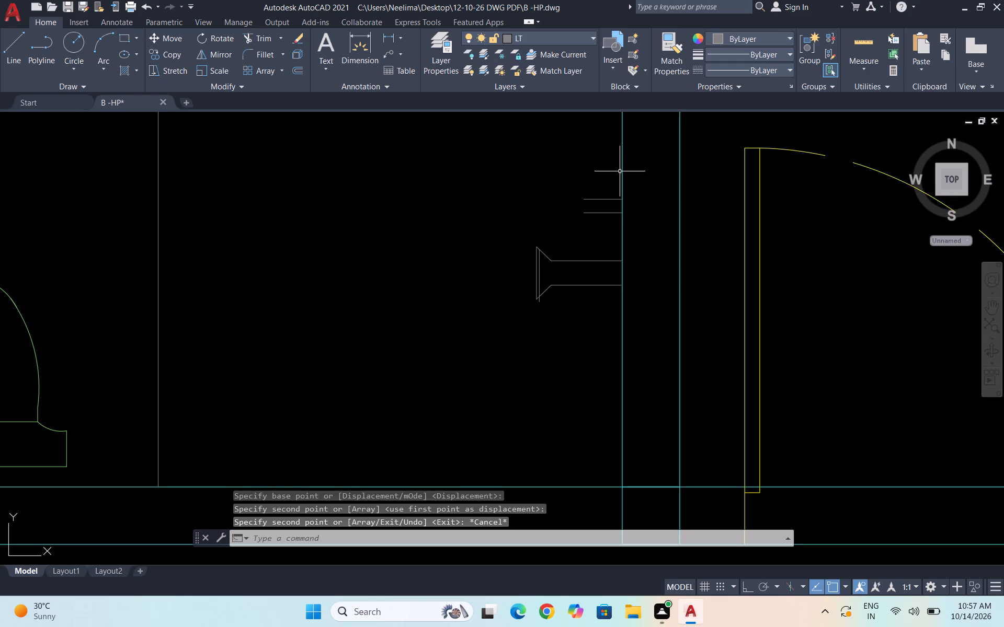
Draw a three-point spline joining the free ends of the two short lines, with its middle bowed toward the wall.
{"action": "type", "text": "SPL"}
{"action": "key", "text": "Return"}
{"action": "scroll", "coordinate": [606, 191], "scroll_direction": "up", "scroll_amount": 2}
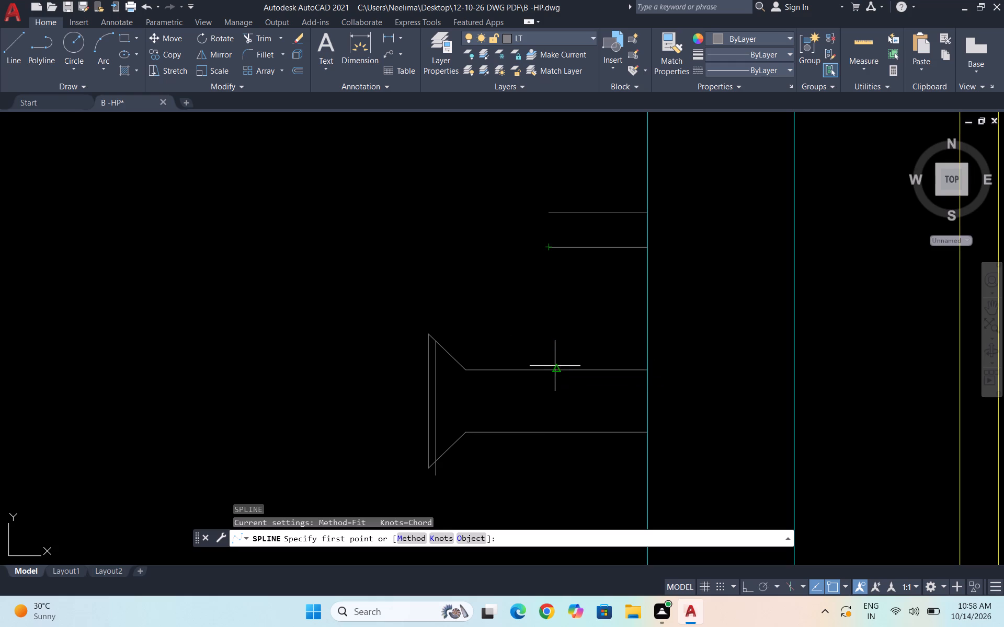
{"action": "left_click", "coordinate": [547, 247]}
{"action": "scroll", "coordinate": [556, 220], "scroll_direction": "up", "scroll_amount": 1}
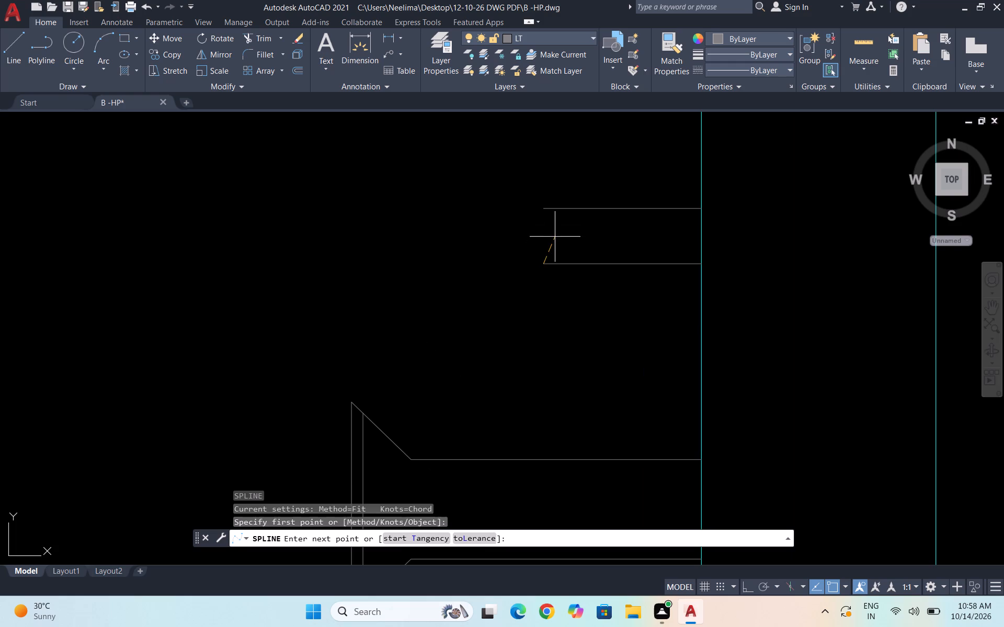
{"action": "left_click", "coordinate": [555, 237]}
{"action": "left_click", "coordinate": [545, 210]}
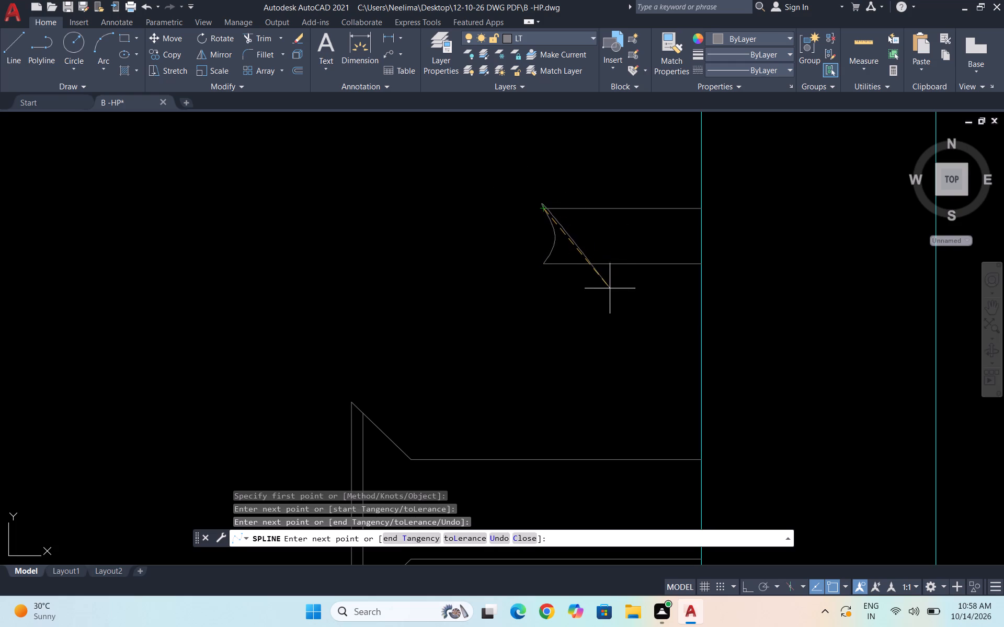
{"action": "key", "text": "space"}
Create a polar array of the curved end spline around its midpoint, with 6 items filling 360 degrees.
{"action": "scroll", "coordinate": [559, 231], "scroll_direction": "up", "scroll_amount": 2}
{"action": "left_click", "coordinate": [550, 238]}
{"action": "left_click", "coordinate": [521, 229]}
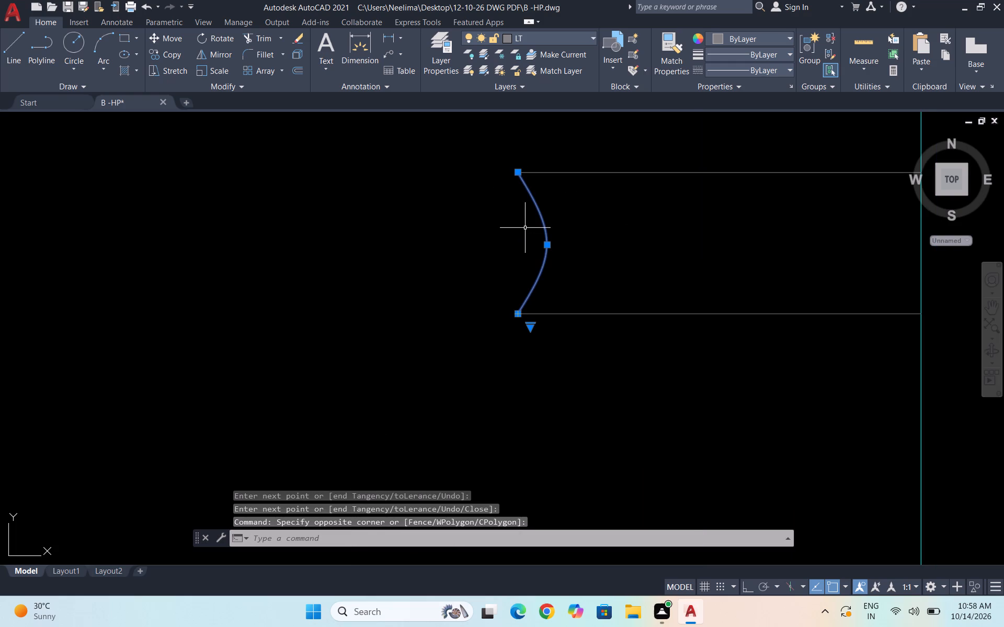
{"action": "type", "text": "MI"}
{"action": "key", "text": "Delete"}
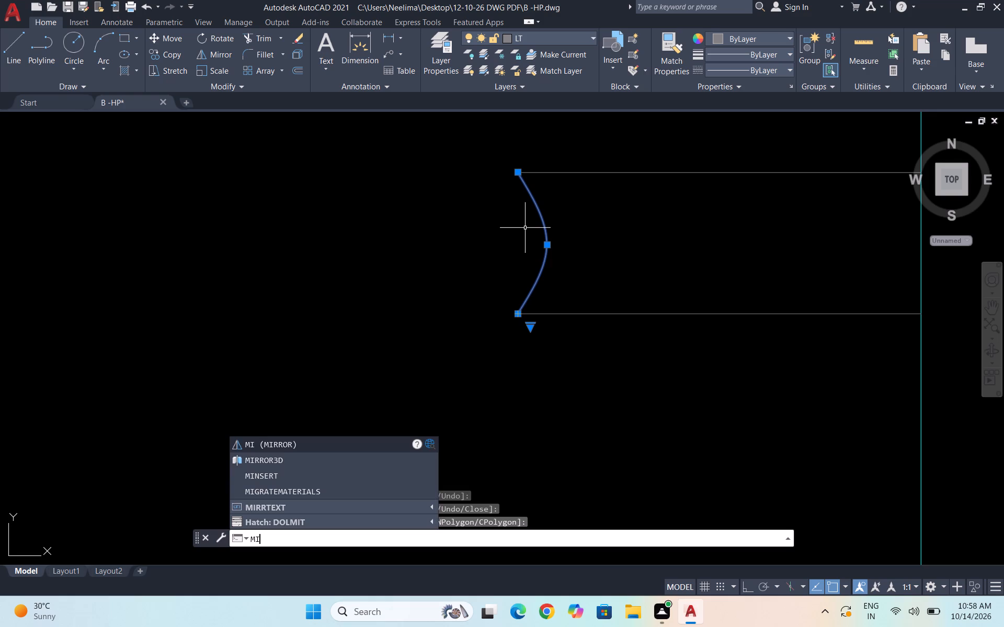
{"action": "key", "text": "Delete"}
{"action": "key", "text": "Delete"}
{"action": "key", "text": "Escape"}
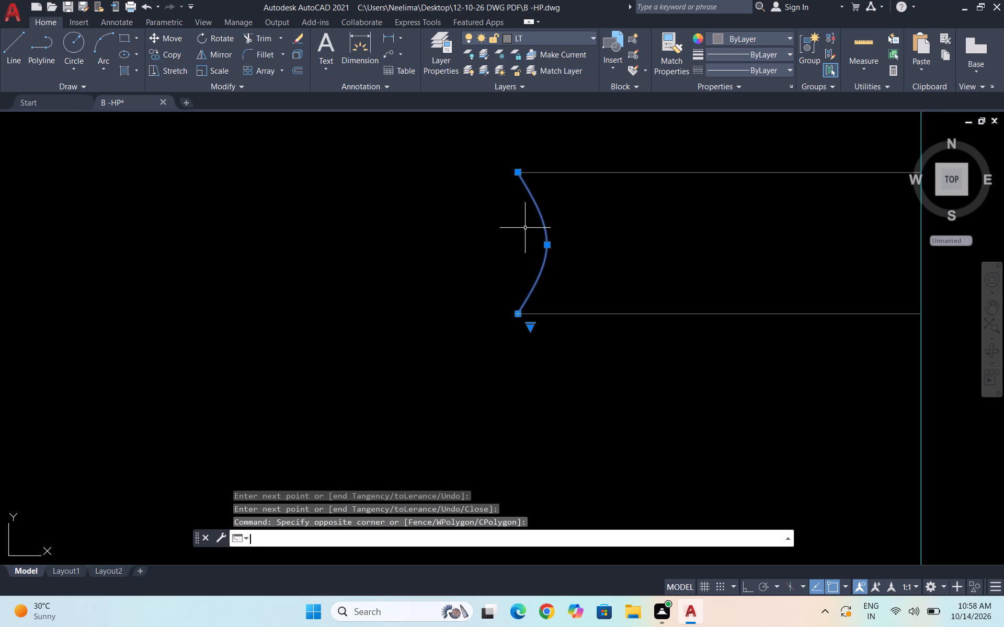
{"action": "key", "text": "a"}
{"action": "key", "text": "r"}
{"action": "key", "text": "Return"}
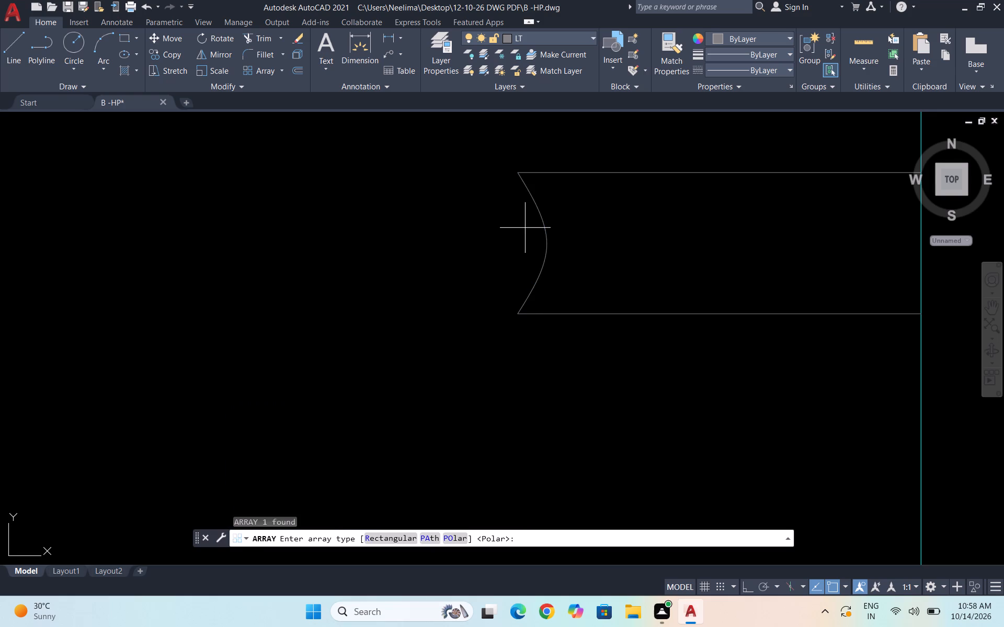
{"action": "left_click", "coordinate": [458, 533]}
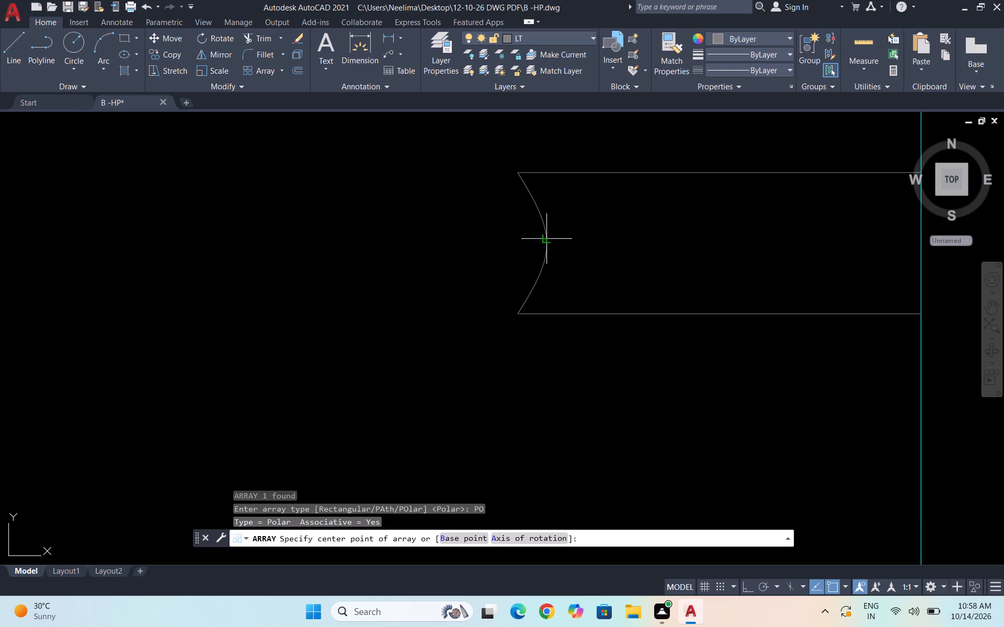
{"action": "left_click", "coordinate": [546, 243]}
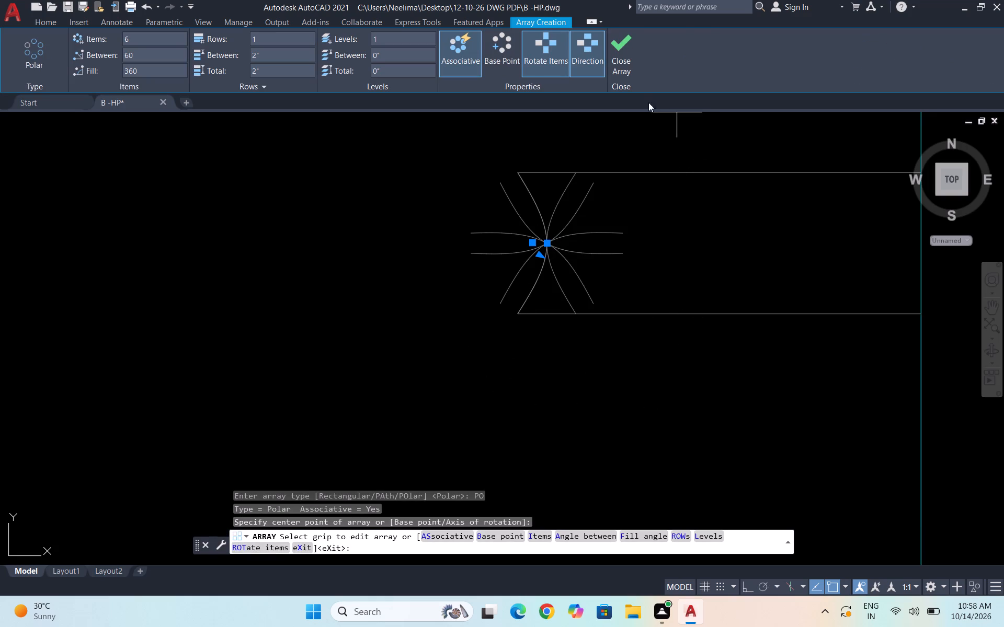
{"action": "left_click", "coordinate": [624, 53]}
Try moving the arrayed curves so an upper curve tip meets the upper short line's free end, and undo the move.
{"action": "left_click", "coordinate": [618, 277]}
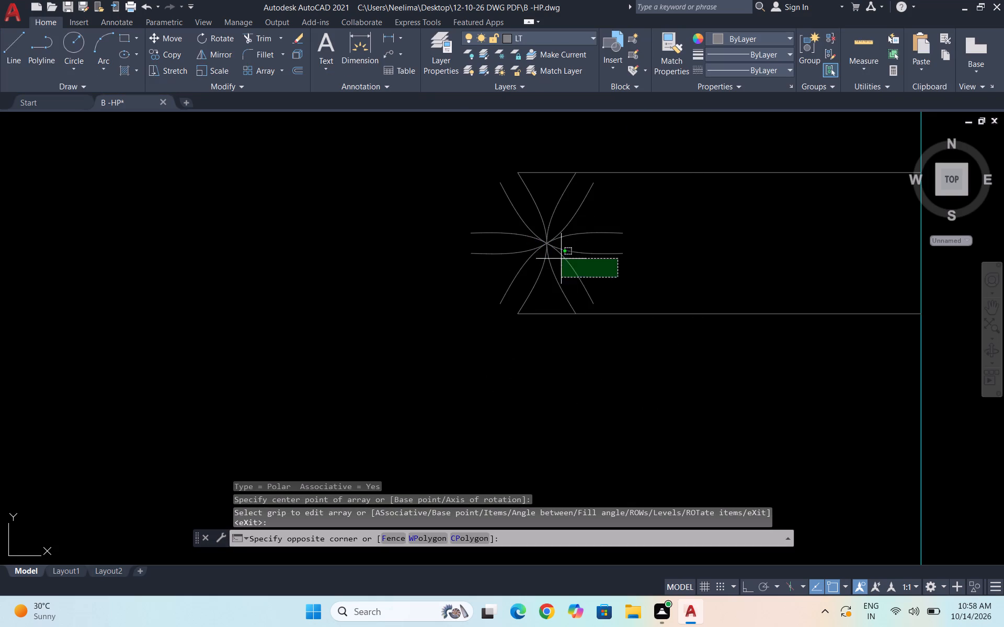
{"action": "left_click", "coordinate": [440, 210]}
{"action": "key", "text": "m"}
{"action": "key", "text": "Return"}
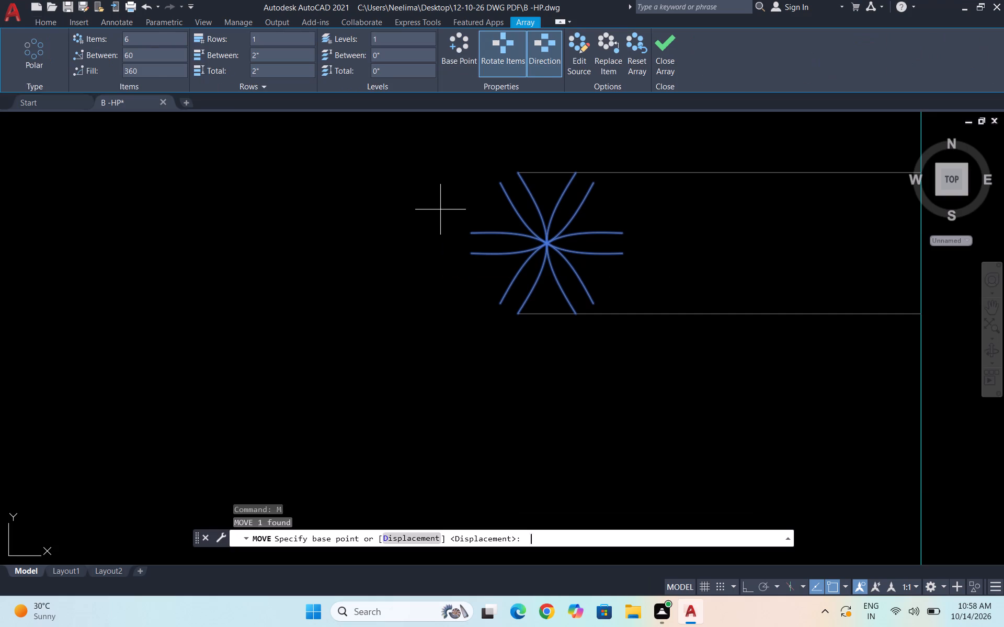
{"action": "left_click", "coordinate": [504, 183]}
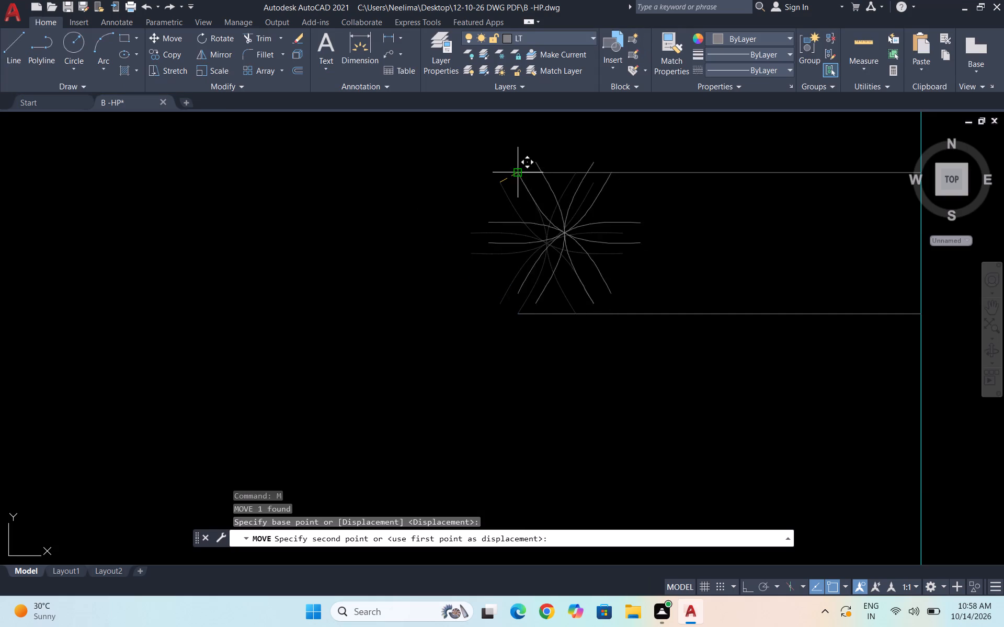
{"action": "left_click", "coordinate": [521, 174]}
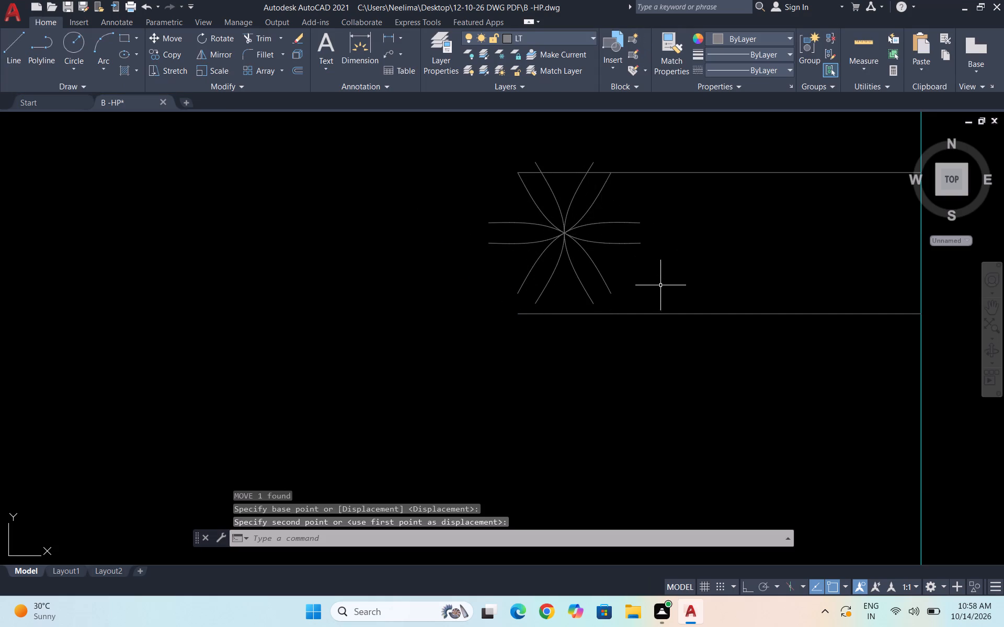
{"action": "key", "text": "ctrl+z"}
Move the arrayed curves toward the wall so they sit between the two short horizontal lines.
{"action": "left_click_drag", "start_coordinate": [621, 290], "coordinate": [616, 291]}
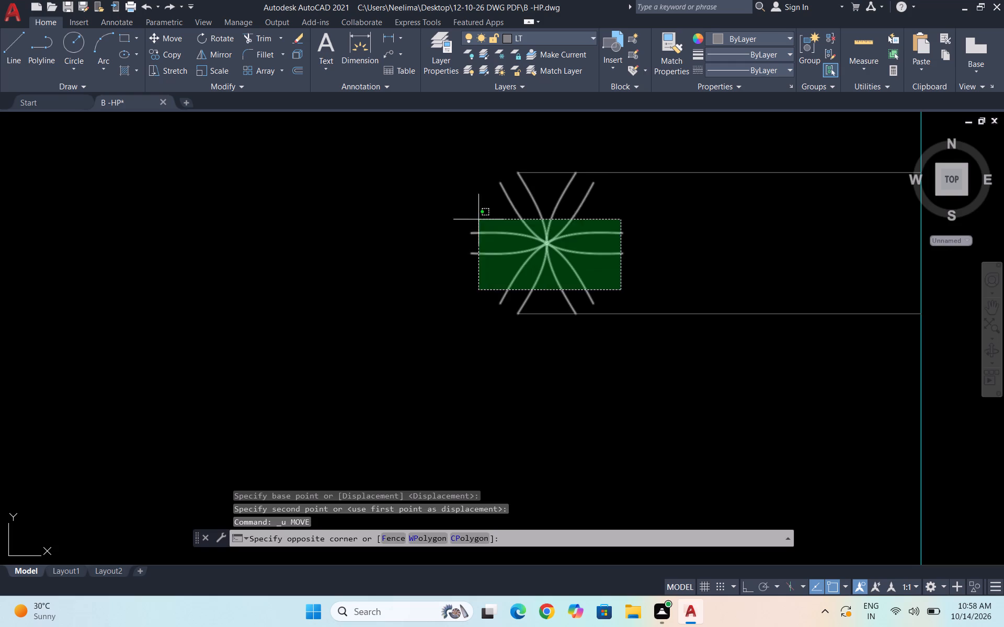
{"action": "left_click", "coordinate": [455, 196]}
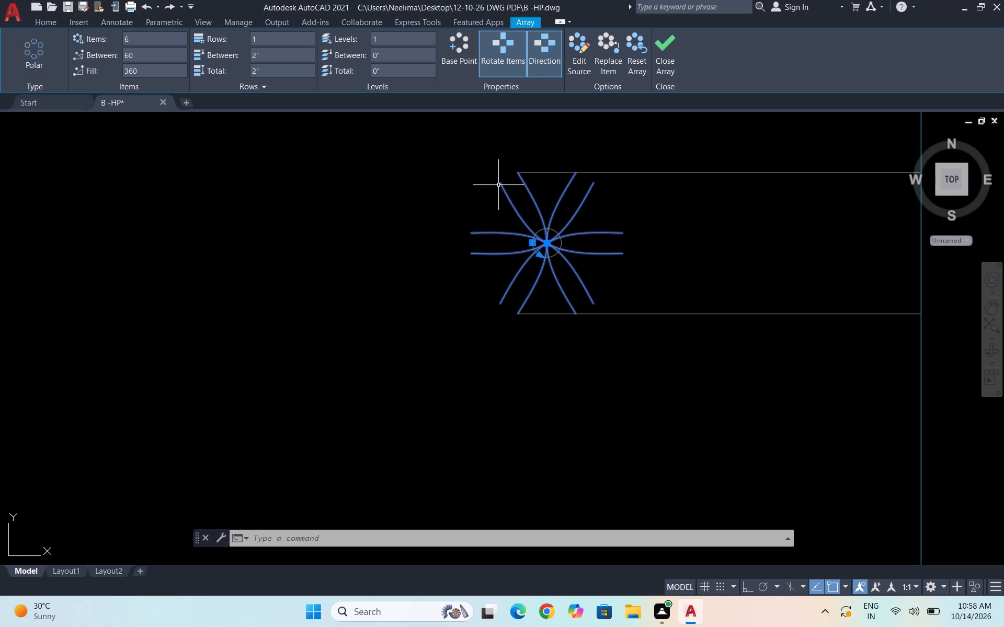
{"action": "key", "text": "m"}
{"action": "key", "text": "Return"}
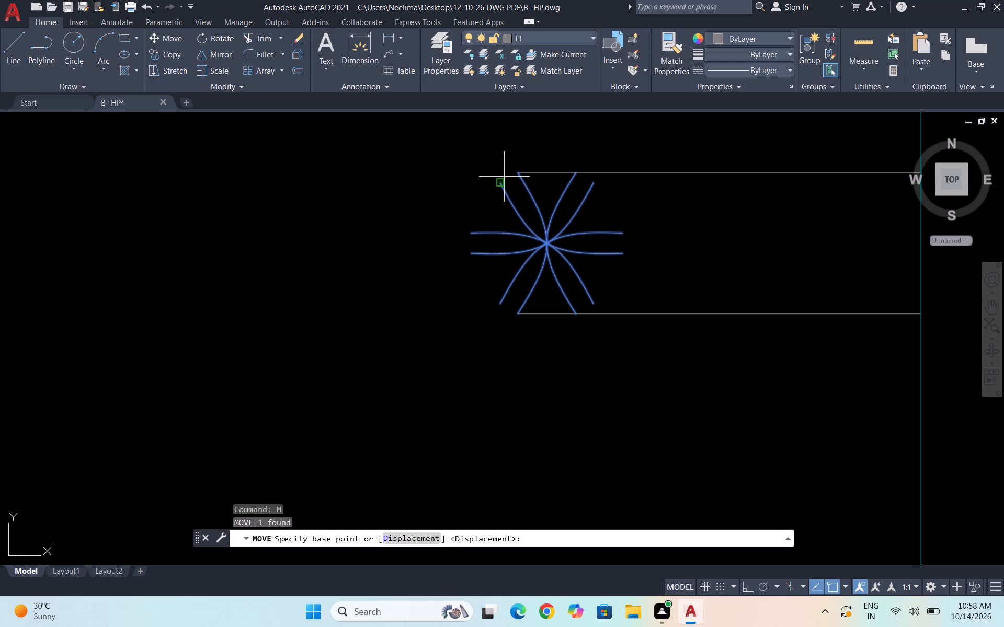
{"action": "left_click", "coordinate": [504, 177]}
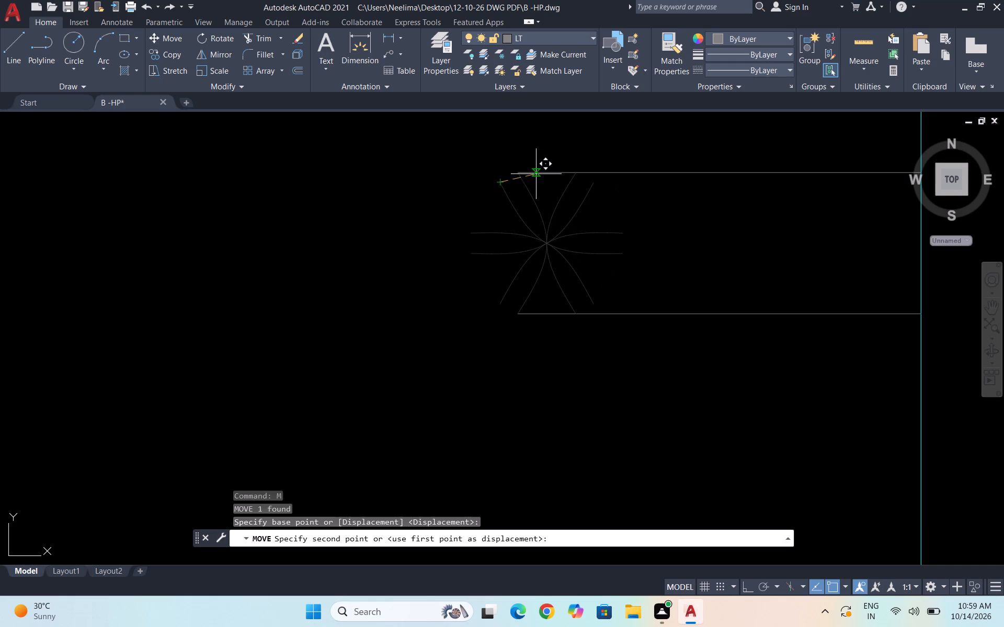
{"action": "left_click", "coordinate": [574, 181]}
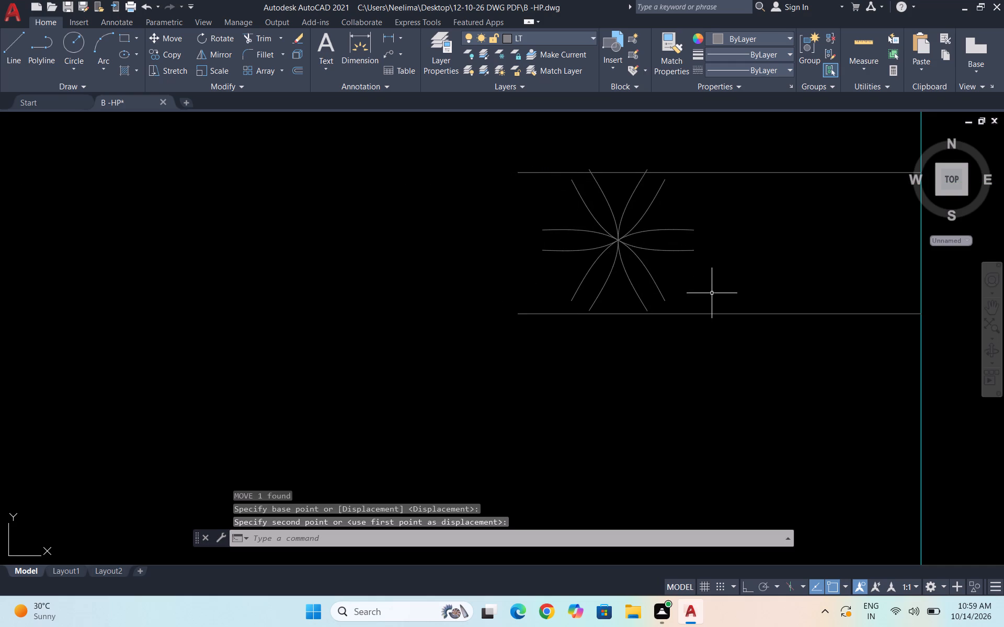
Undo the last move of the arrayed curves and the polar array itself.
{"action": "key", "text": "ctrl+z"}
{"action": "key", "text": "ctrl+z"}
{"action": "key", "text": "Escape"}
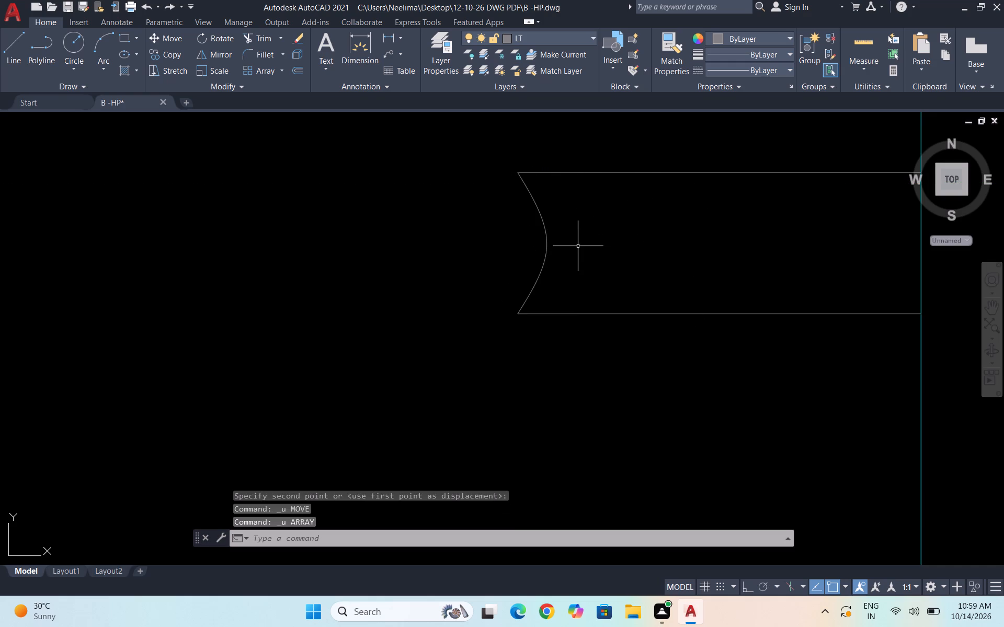
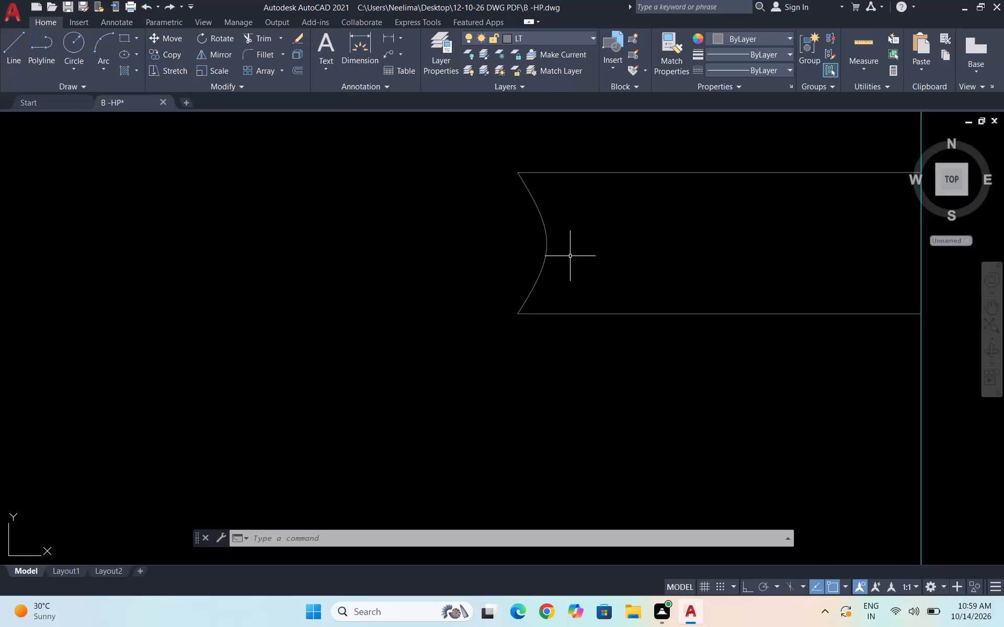
Copy the curved end spline a short distance toward the wall to form a double curved end between the two short lines.
{"action": "key", "text": "Escape"}
{"action": "left_click_drag", "start_coordinate": [570, 256], "coordinate": [561, 253]}
{"action": "left_click", "coordinate": [461, 227]}
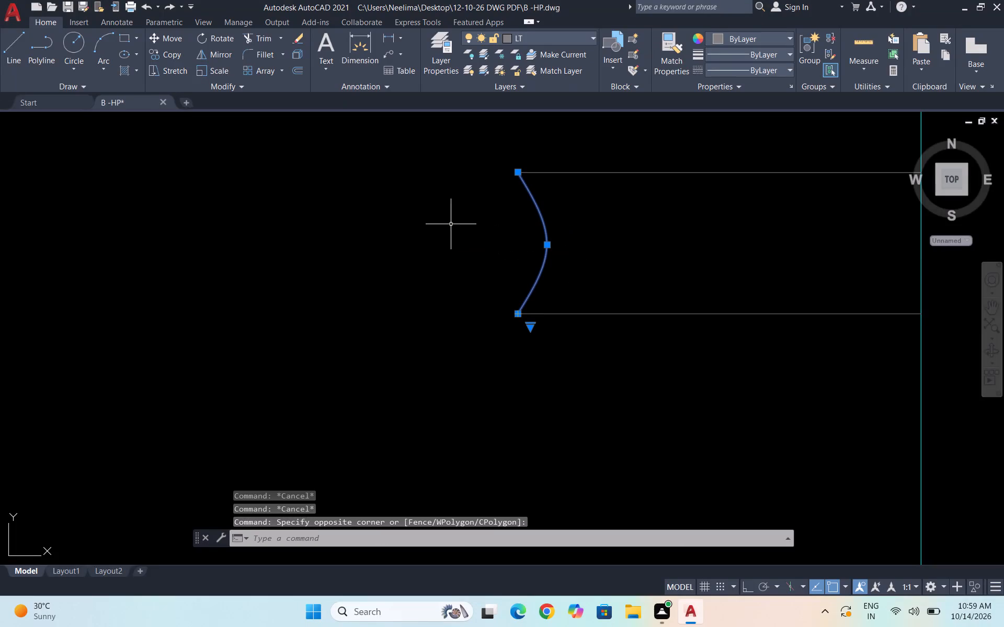
{"action": "type", "text": "CO"}
{"action": "key", "text": "Return"}
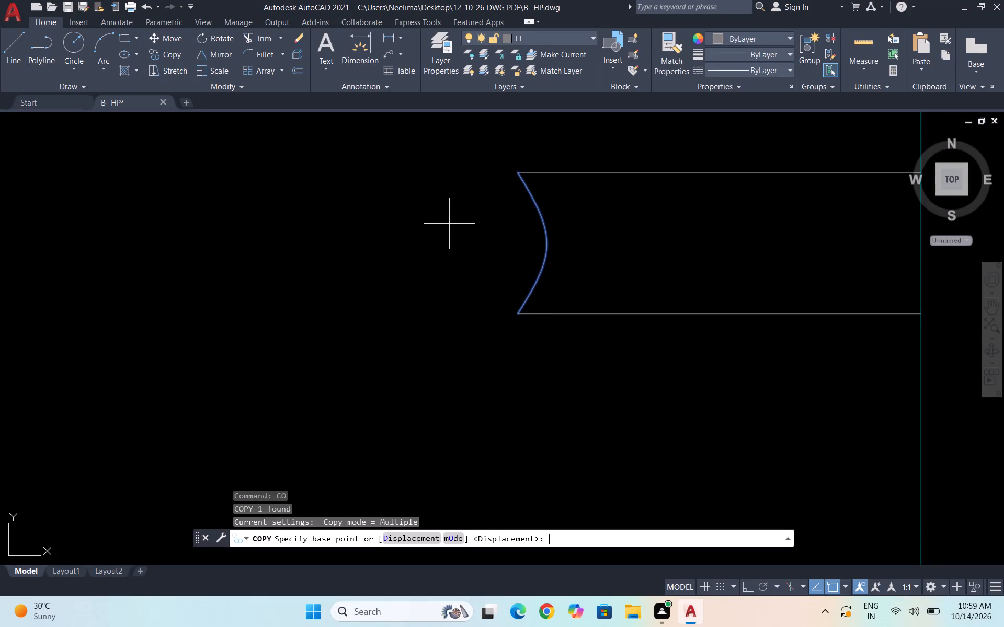
{"action": "left_click", "coordinate": [514, 313]}
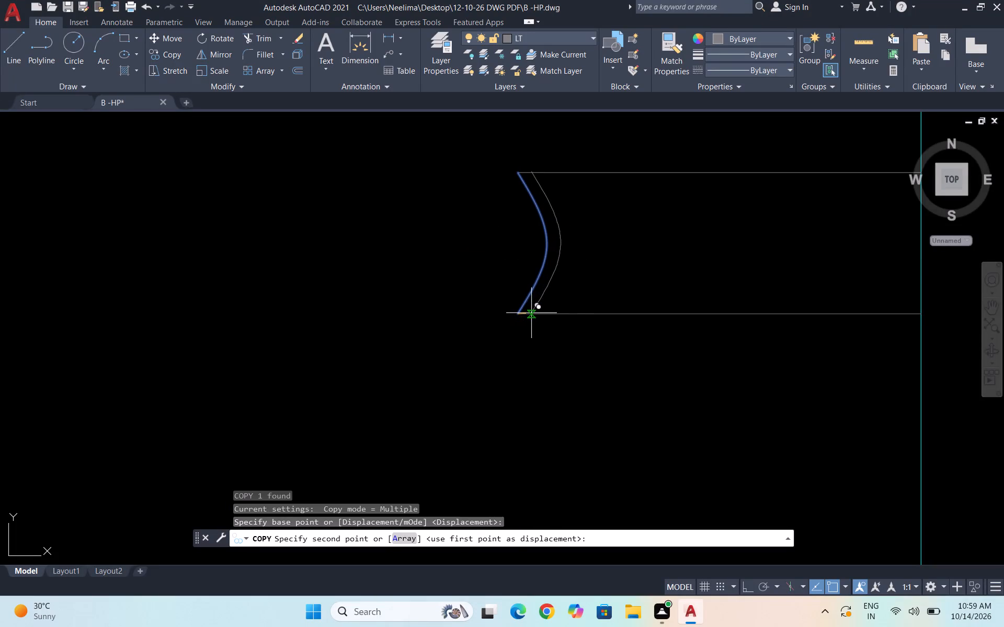
{"action": "left_click", "coordinate": [531, 313]}
{"action": "scroll", "coordinate": [677, 264], "scroll_direction": "down", "scroll_amount": 2}
{"action": "key", "text": "Escape"}
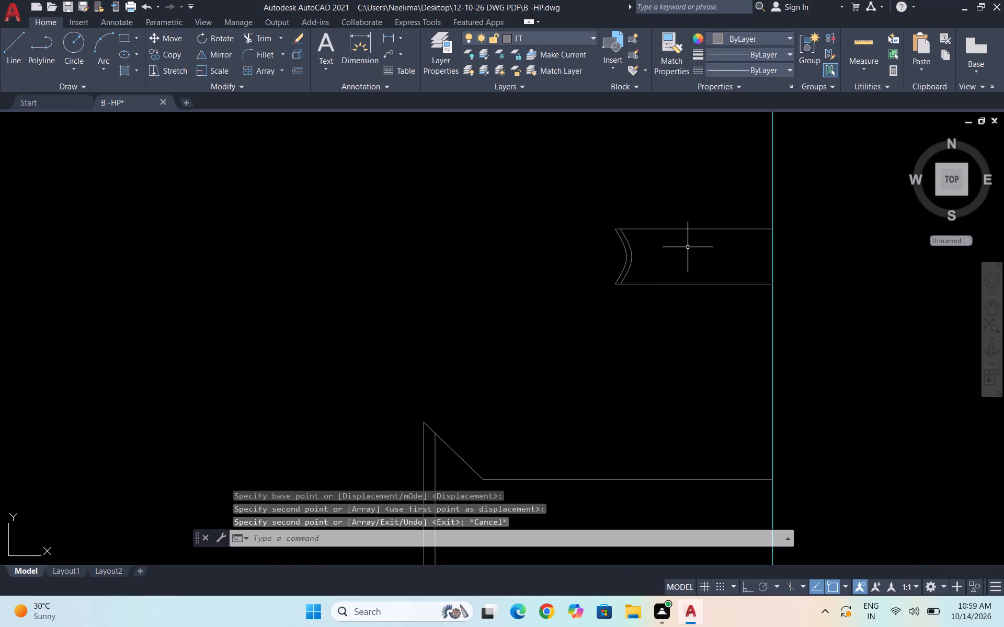
Copy the curved-end fixture down along the wall line, placing the copy below the flared fixture.
{"action": "scroll", "coordinate": [690, 251], "scroll_direction": "down", "scroll_amount": 1}
{"action": "left_click", "coordinate": [725, 300]}
{"action": "left_click", "coordinate": [606, 207]}
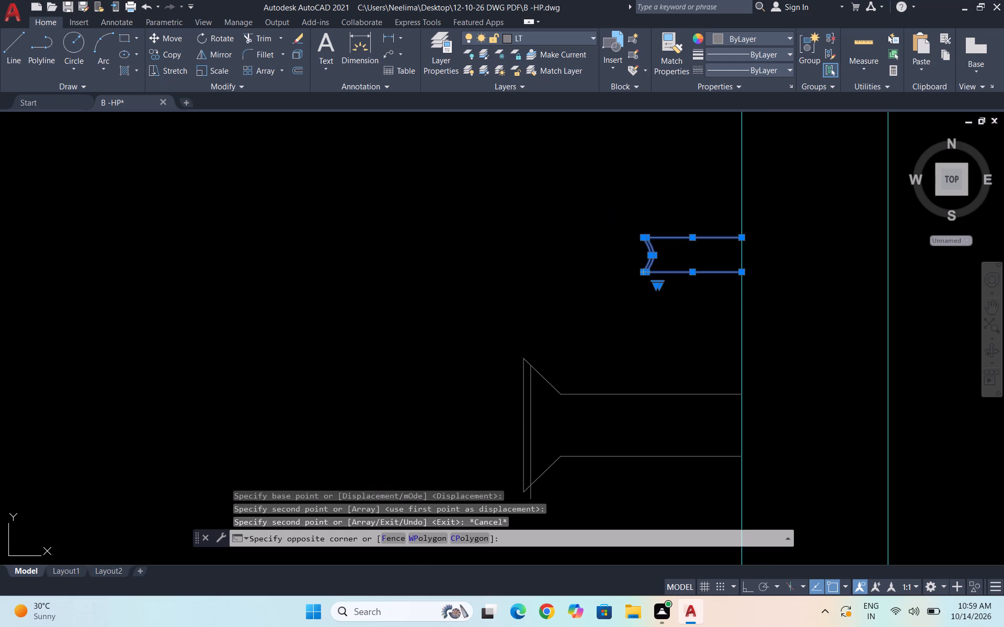
{"action": "type", "text": "CO"}
{"action": "key", "text": "Return"}
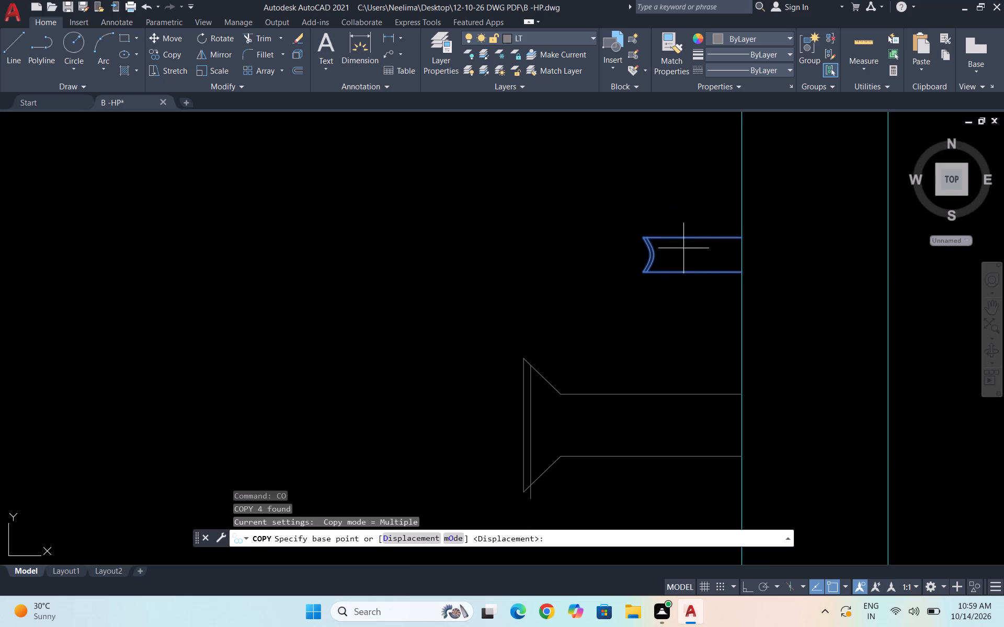
{"action": "left_click", "coordinate": [743, 237]}
{"action": "scroll", "coordinate": [693, 234], "scroll_direction": "down", "scroll_amount": 2}
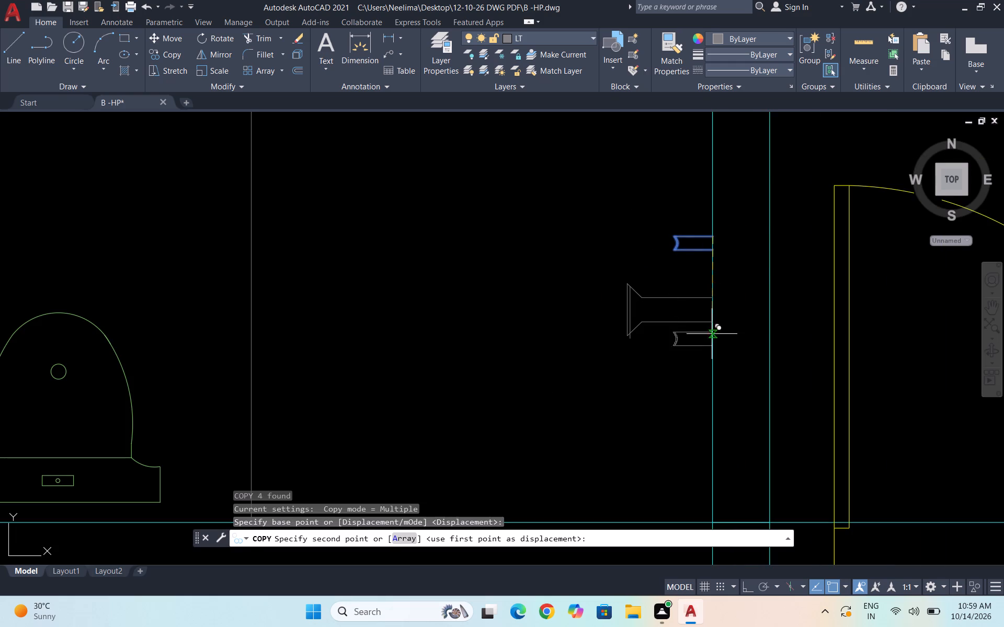
{"action": "left_click", "coordinate": [712, 367]}
{"action": "key", "text": "Escape"}
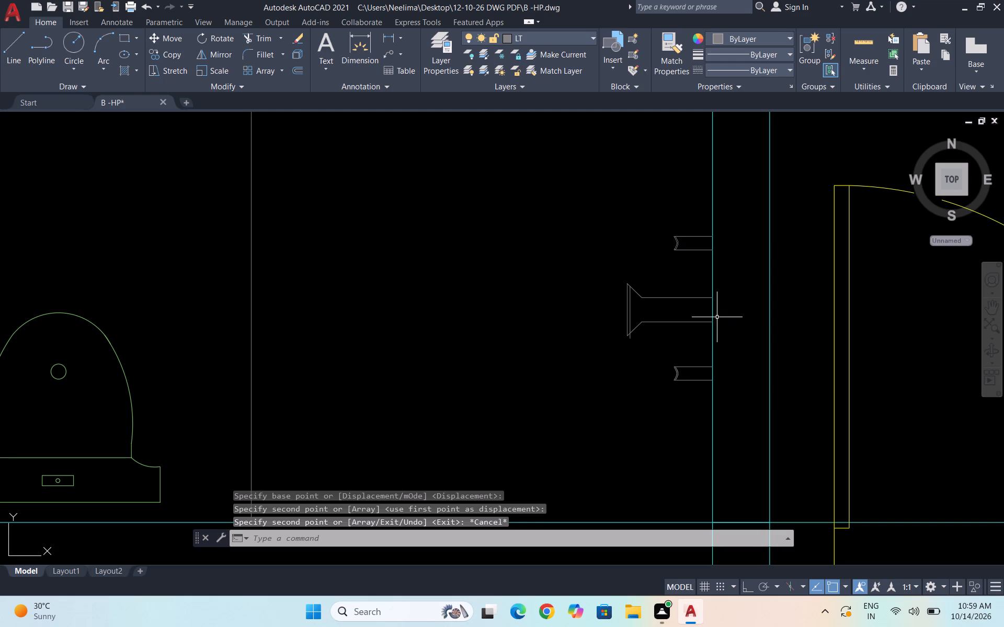
Move the flared fixture and both curved-end fixtures together slightly upward along the wall.
{"action": "scroll", "coordinate": [597, 350], "scroll_direction": "down", "scroll_amount": 5}
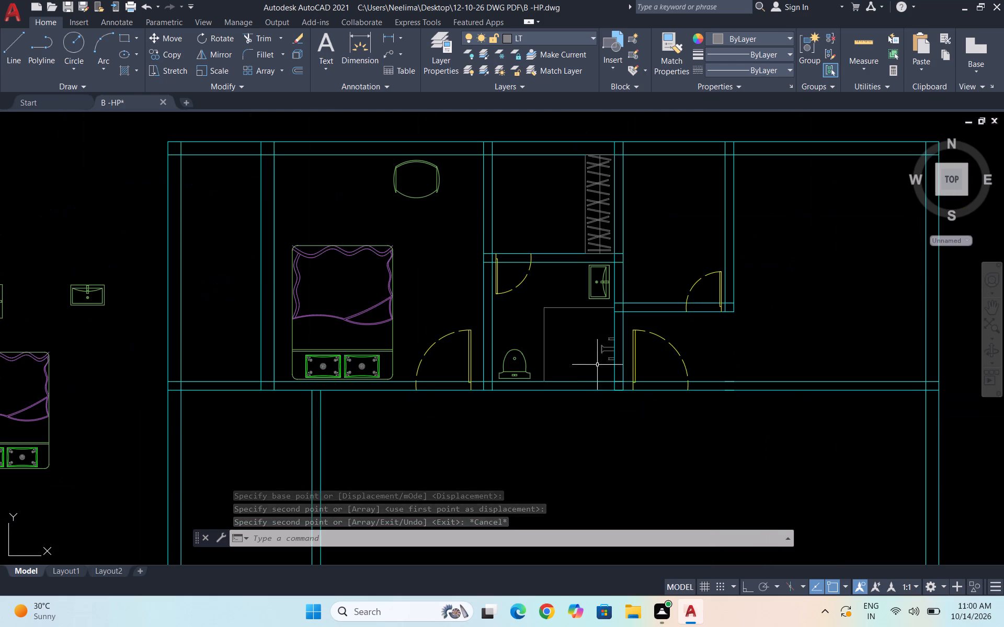
{"action": "scroll", "coordinate": [607, 363], "scroll_direction": "up", "scroll_amount": 3}
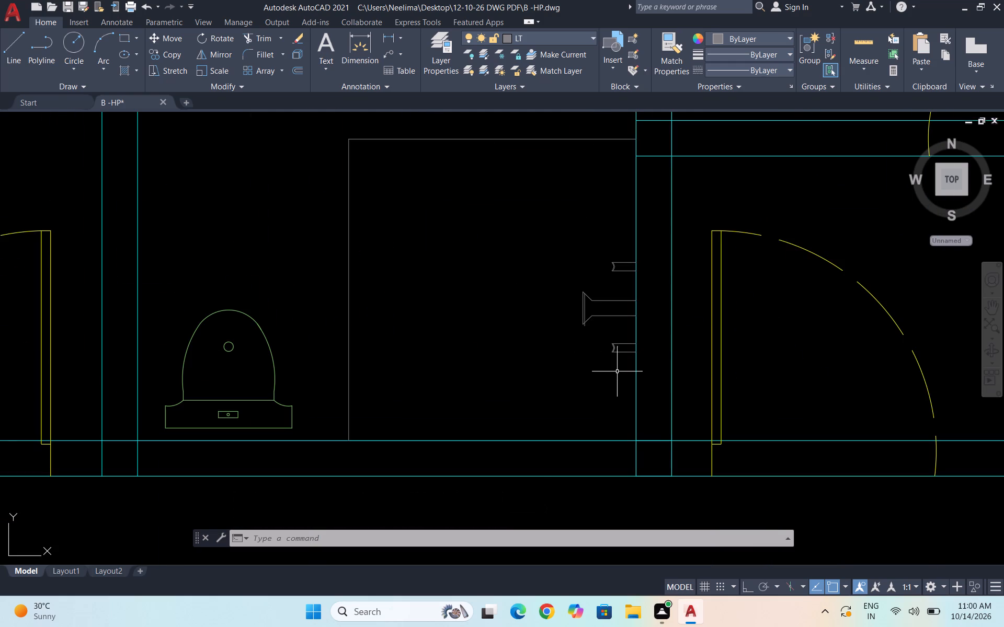
{"action": "left_click", "coordinate": [628, 364]}
{"action": "left_click", "coordinate": [575, 236]}
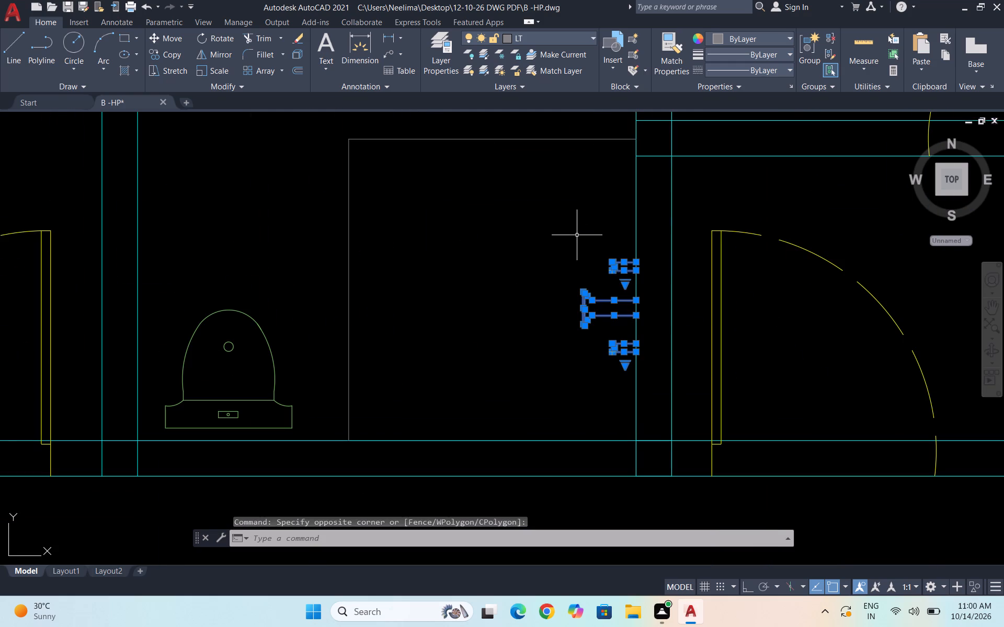
{"action": "key", "text": "m"}
{"action": "key", "text": "Return"}
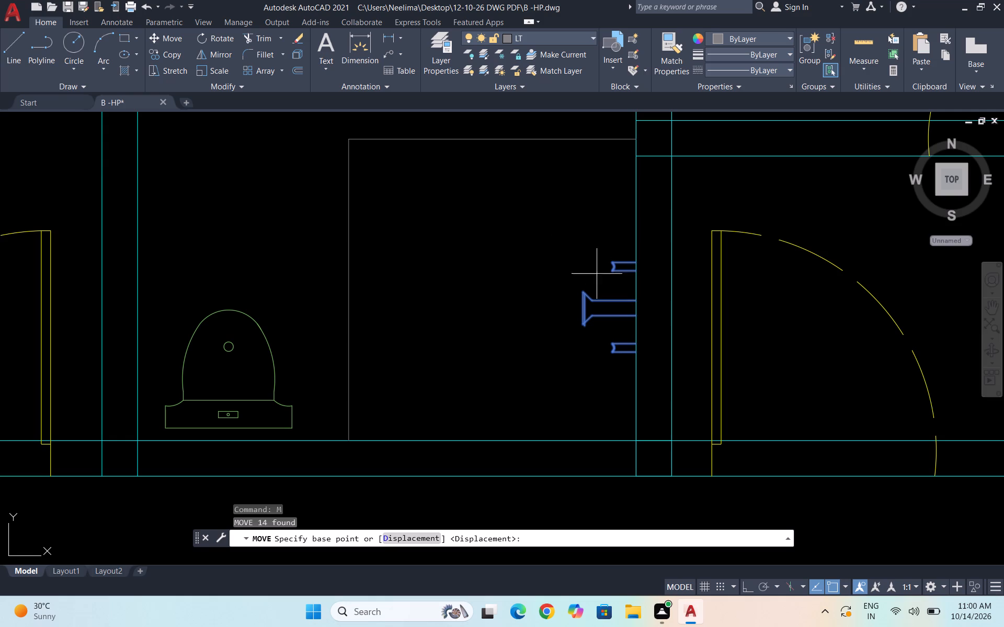
{"action": "left_click", "coordinate": [636, 308]}
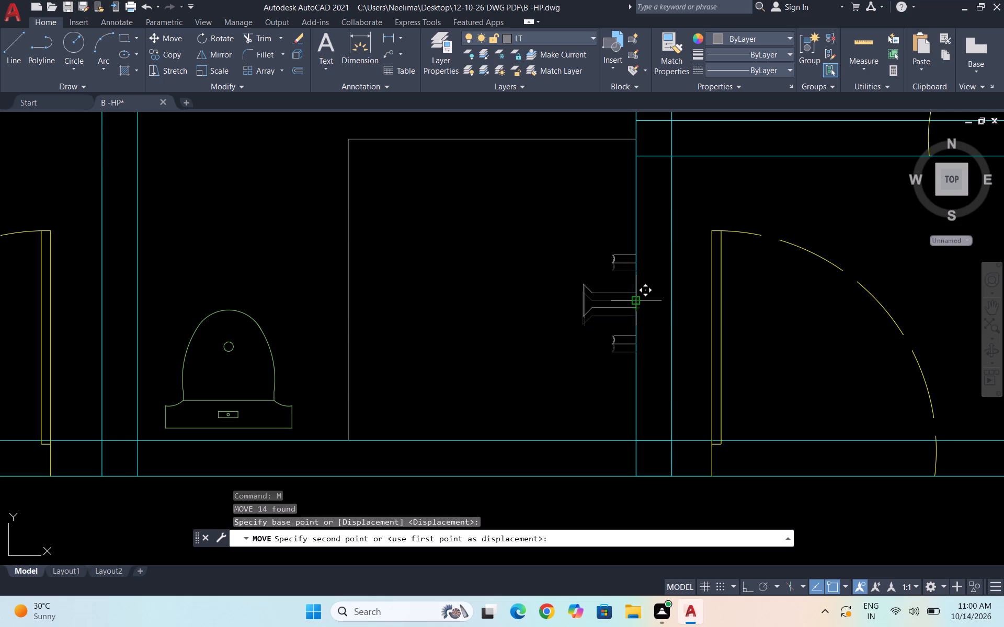
{"action": "left_click", "coordinate": [634, 301]}
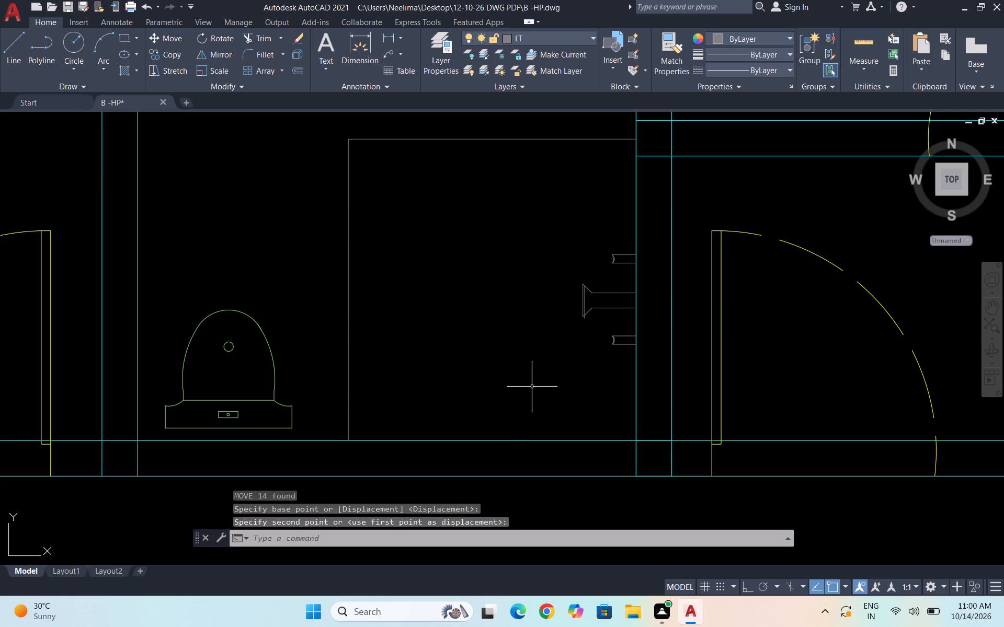
Draw a small square below the lower curved-end fixture, near the partitioned area's bottom wall.
{"action": "key", "text": "Escape"}
{"action": "type", "text": "REC"}
{"action": "key", "text": "Return"}
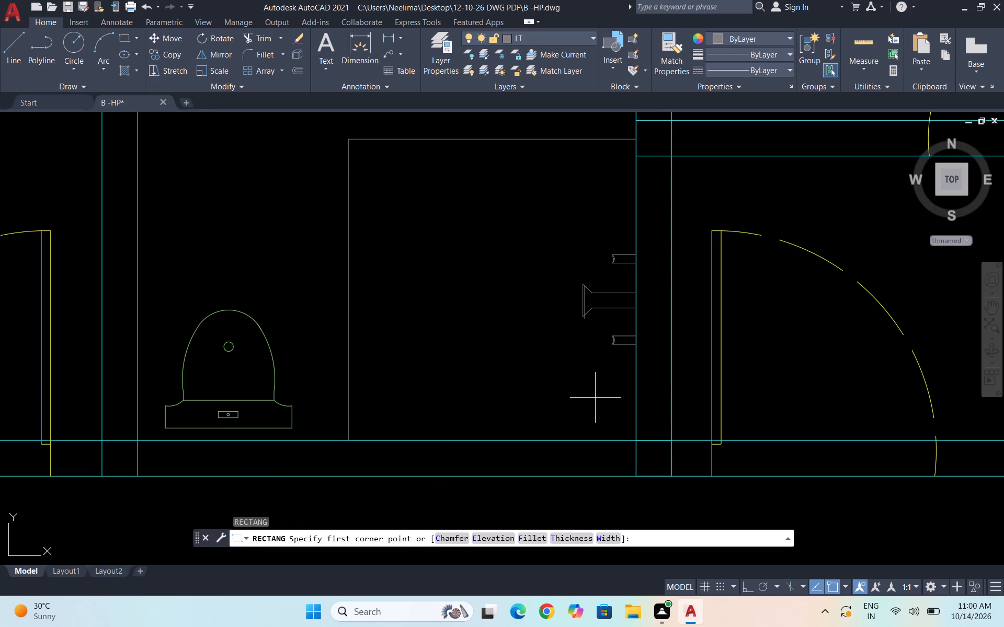
{"action": "scroll", "coordinate": [595, 398], "scroll_direction": "up", "scroll_amount": 1}
{"action": "left_click", "coordinate": [604, 413]}
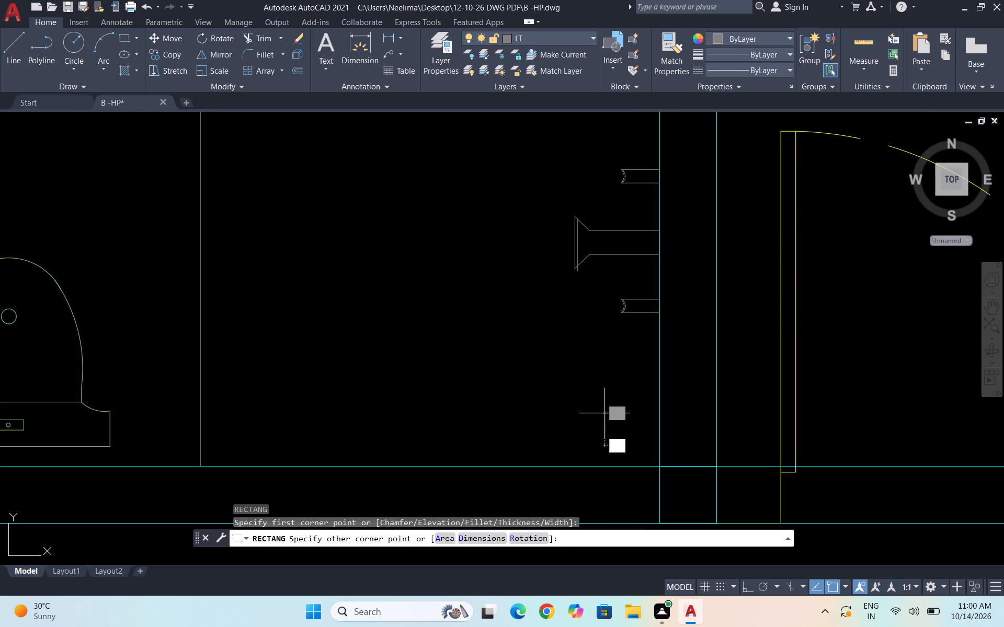
{"action": "left_click", "coordinate": [562, 370]}
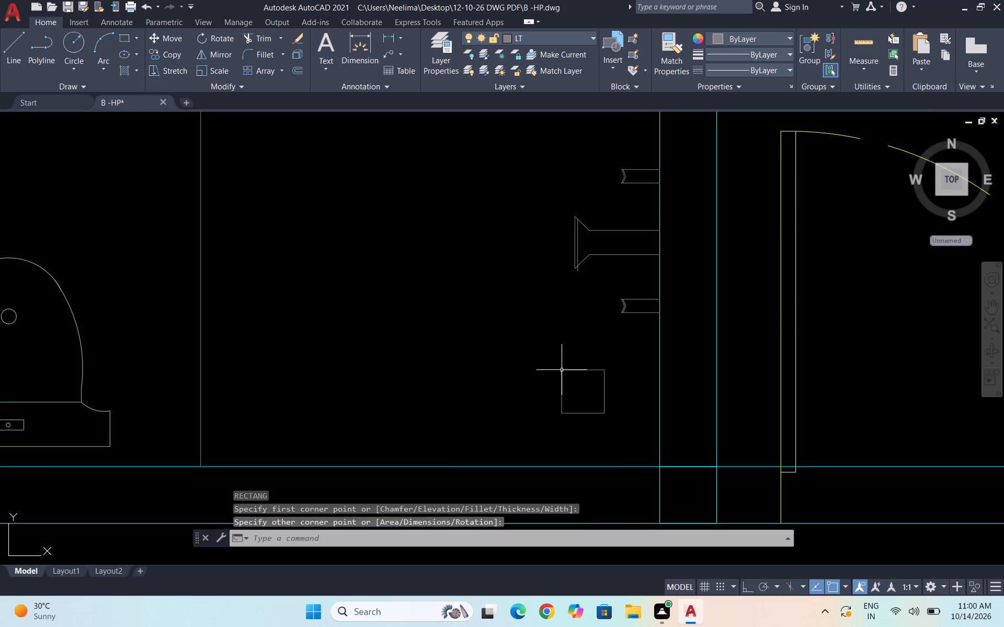
Draw a small circle centred inside the square below the wall fixtures.
{"action": "key", "text": "c"}
{"action": "key", "text": "Return"}
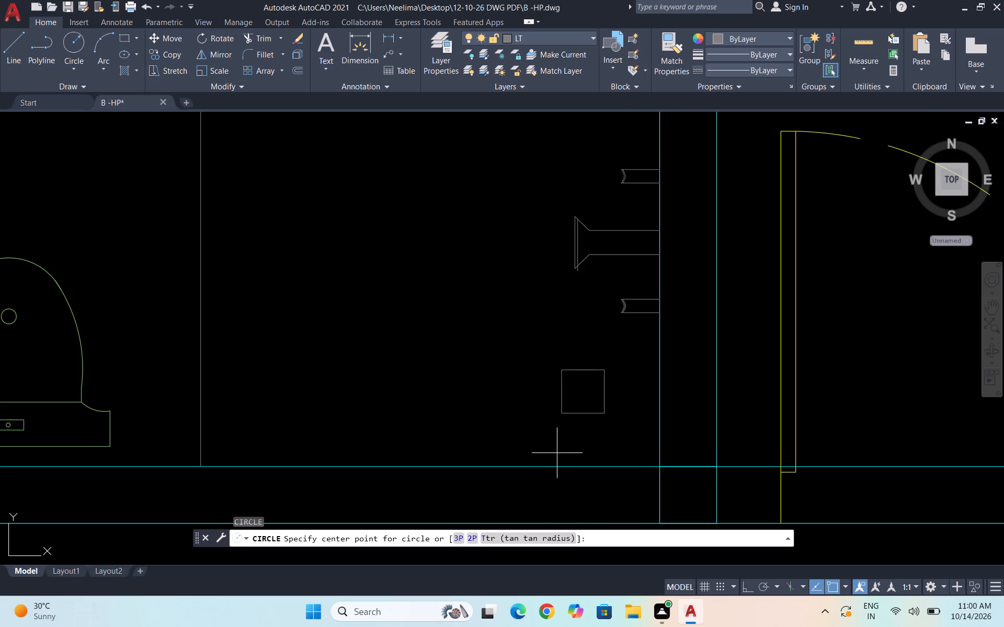
{"action": "left_click", "coordinate": [582, 387]}
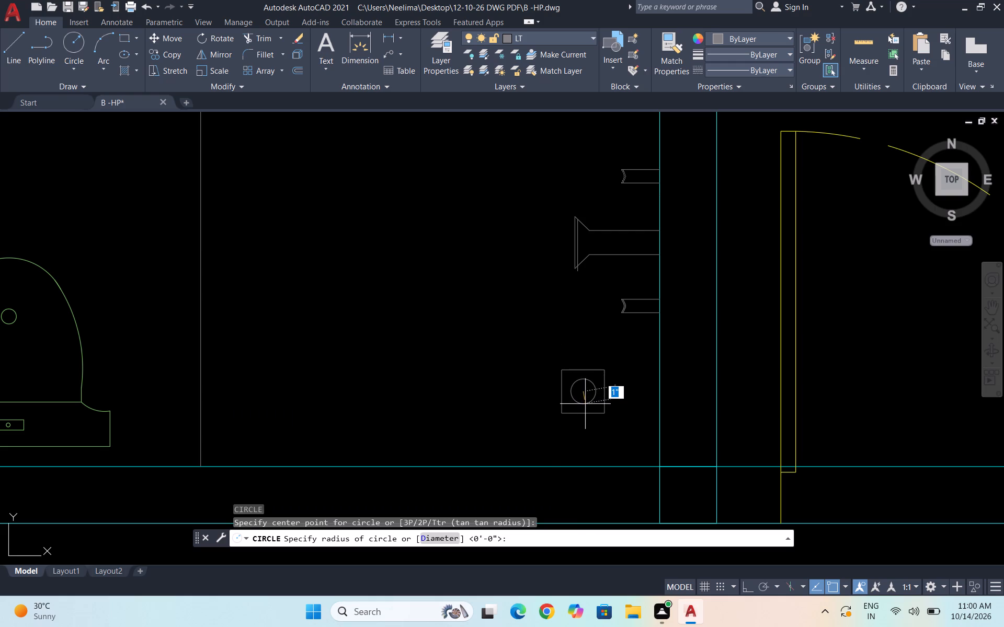
{"action": "left_click", "coordinate": [585, 404]}
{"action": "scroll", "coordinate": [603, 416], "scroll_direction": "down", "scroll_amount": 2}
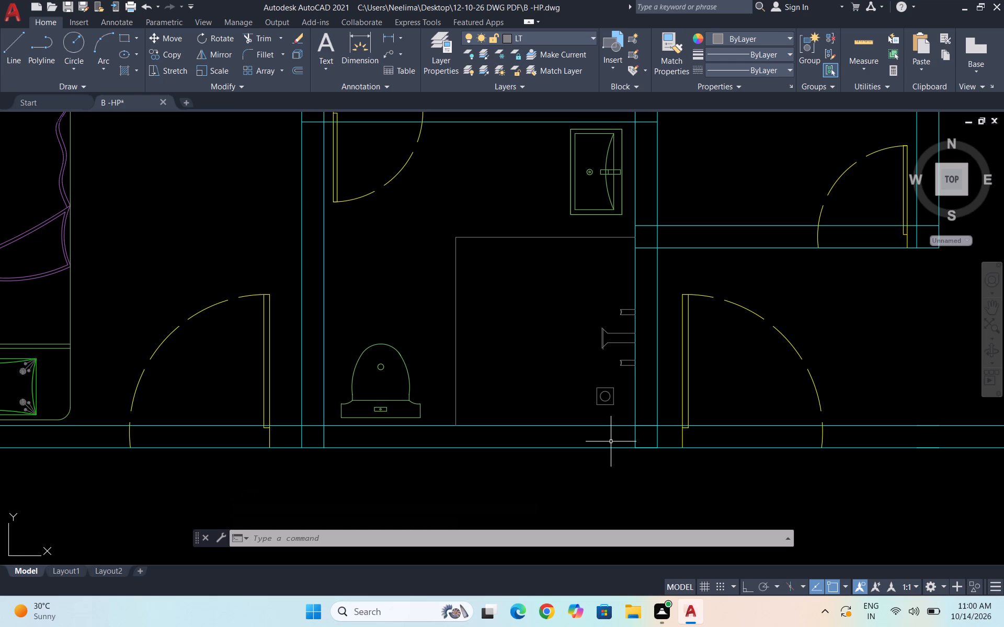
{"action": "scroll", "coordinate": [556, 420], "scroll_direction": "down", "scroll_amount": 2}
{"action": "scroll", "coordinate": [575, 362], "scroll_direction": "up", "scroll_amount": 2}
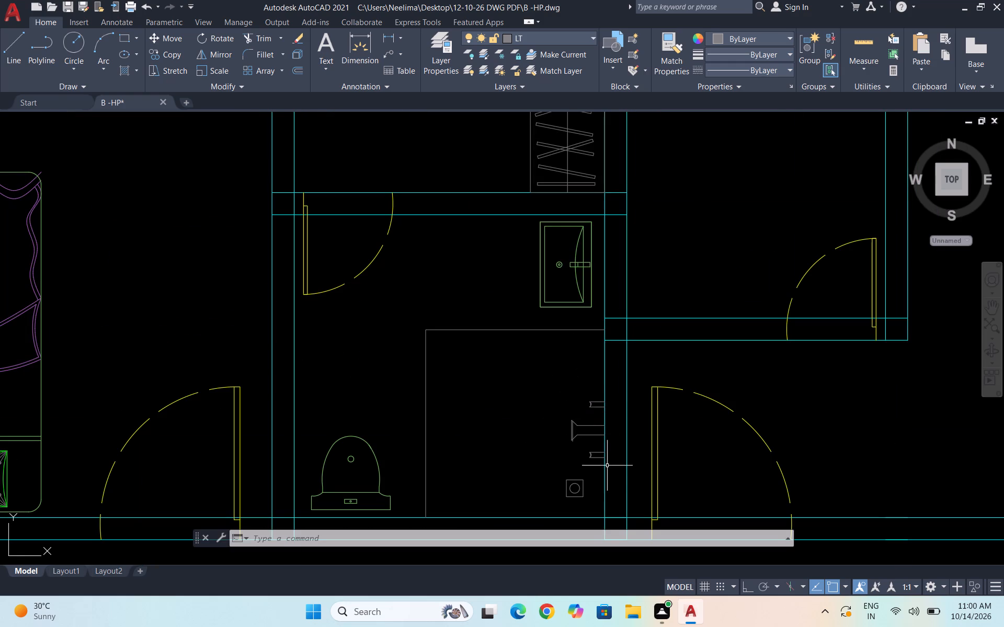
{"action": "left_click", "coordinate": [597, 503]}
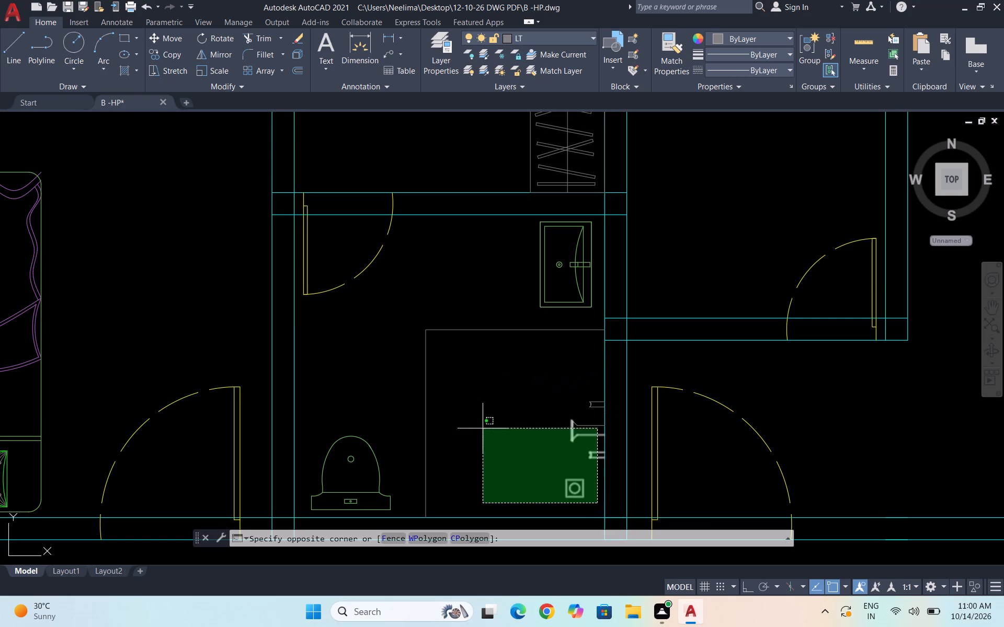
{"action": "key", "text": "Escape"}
Draw a horizontal line wall to wall across the upper part of the small room beside the wardrobe and bathroom.
{"action": "scroll", "coordinate": [485, 456], "scroll_direction": "down", "scroll_amount": 1}
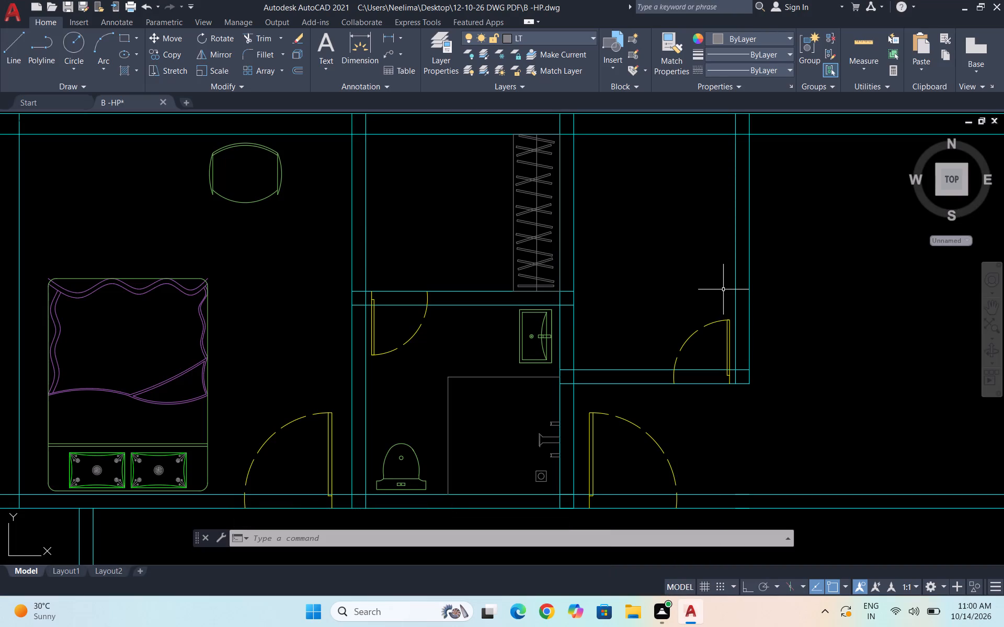
{"action": "scroll", "coordinate": [540, 363], "scroll_direction": "down", "scroll_amount": 1}
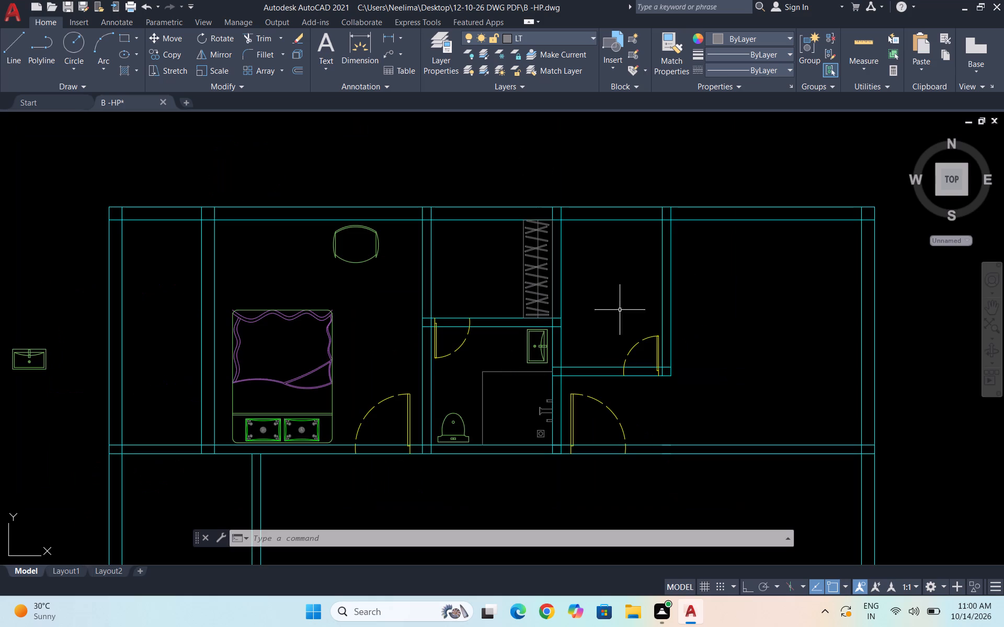
{"action": "scroll", "coordinate": [638, 265], "scroll_direction": "up", "scroll_amount": 1}
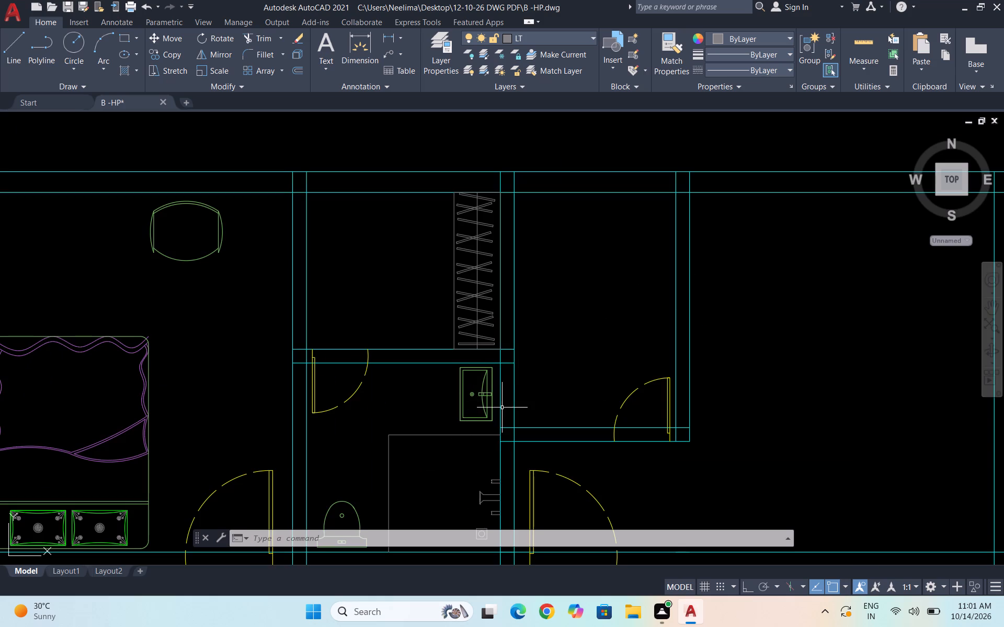
{"action": "key", "text": "l"}
{"action": "key", "text": "Return"}
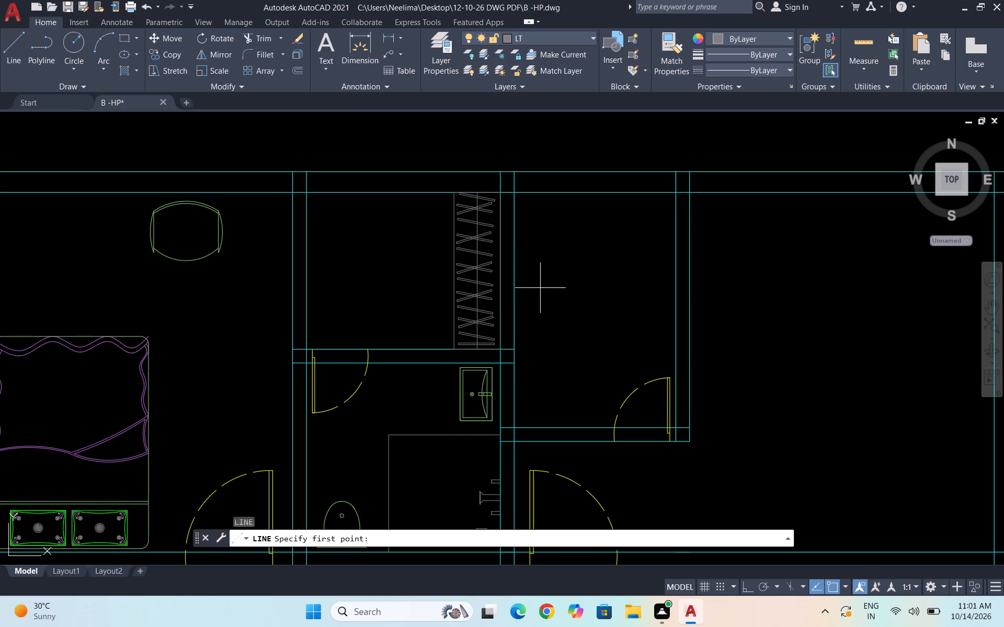
{"action": "left_click", "coordinate": [515, 249]}
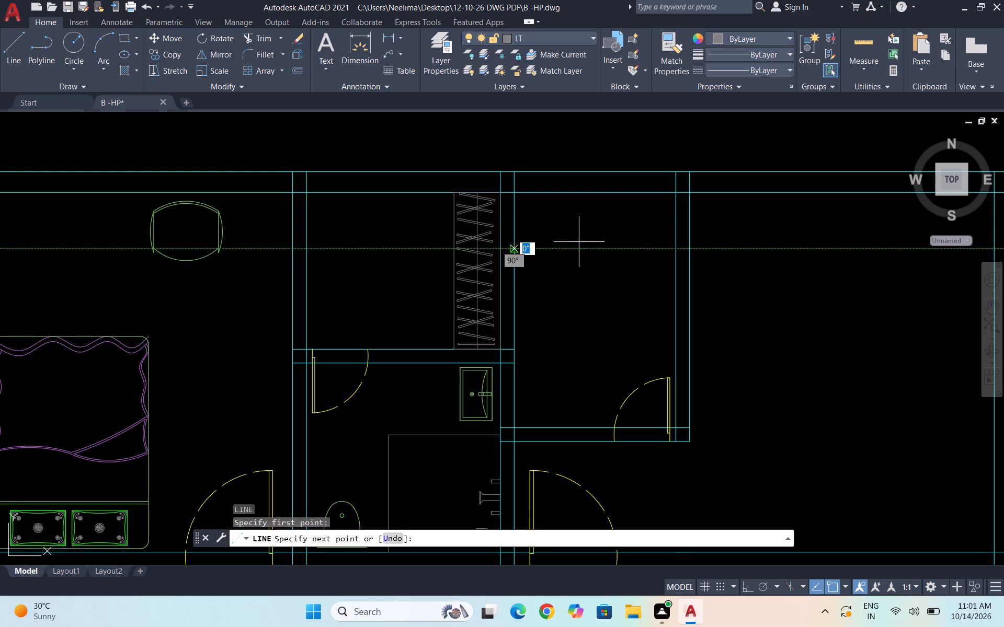
{"action": "left_click", "coordinate": [674, 251]}
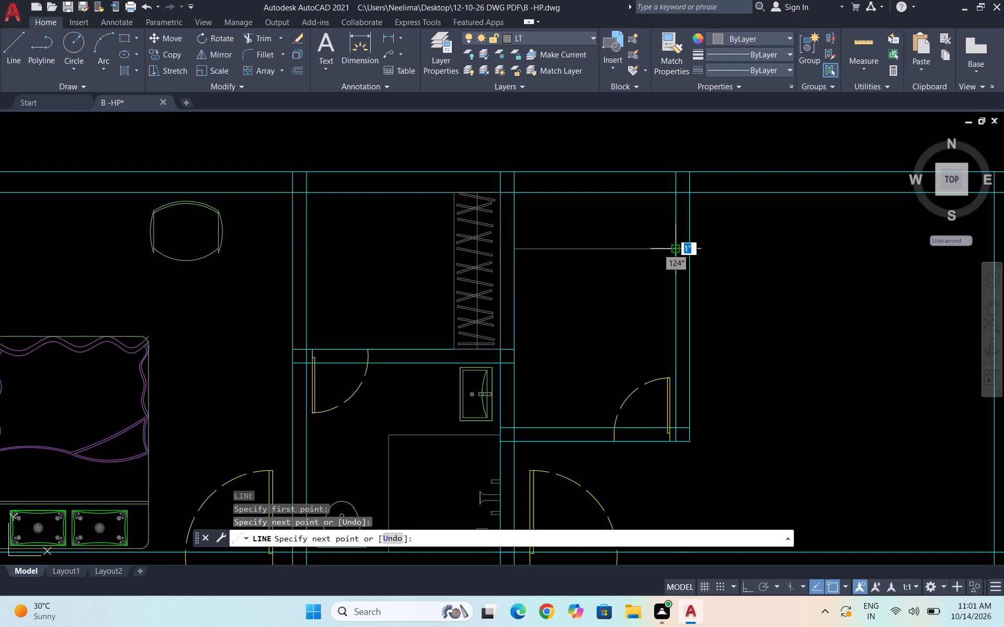
{"action": "key", "text": "Escape"}
Copy the flared fixture and both curved-end fixtures to the empty space above the small room's top outer wall.
{"action": "scroll", "coordinate": [527, 338], "scroll_direction": "down", "scroll_amount": 1}
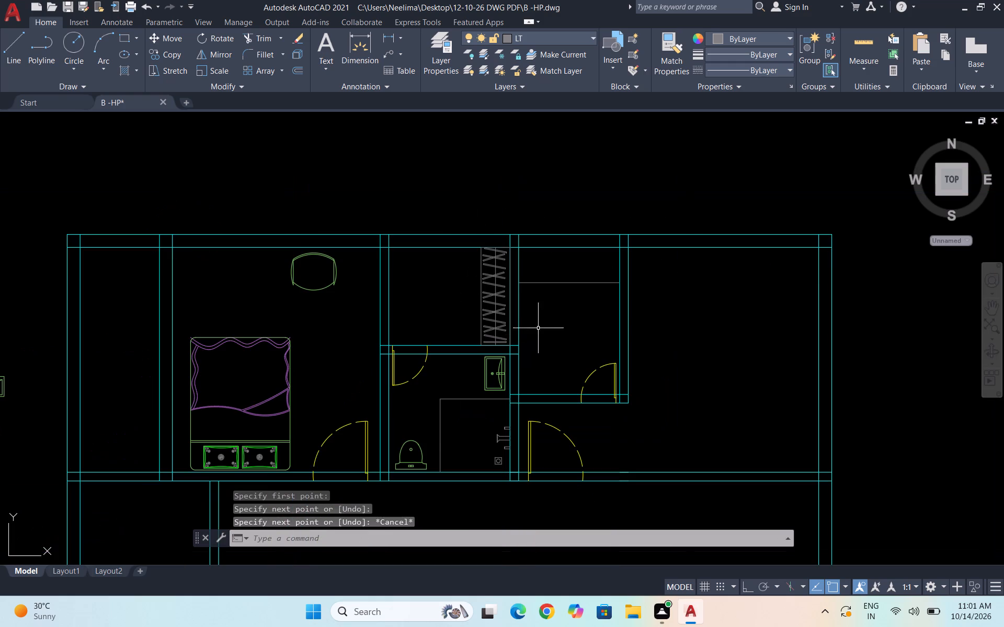
{"action": "scroll", "coordinate": [462, 443], "scroll_direction": "up", "scroll_amount": 1}
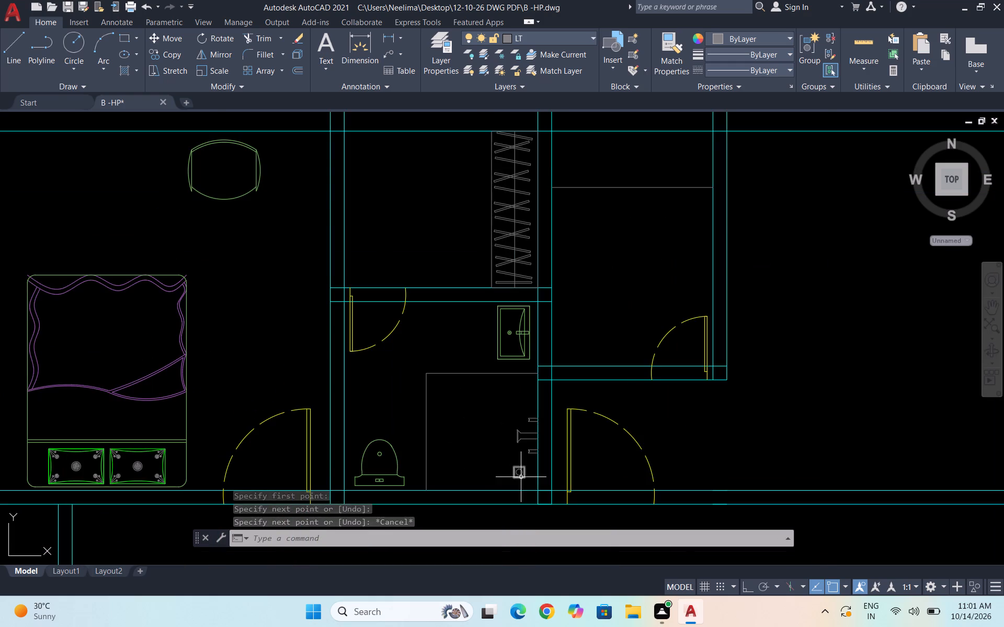
{"action": "scroll", "coordinate": [521, 477], "scroll_direction": "up", "scroll_amount": 2}
{"action": "left_click", "coordinate": [556, 434]}
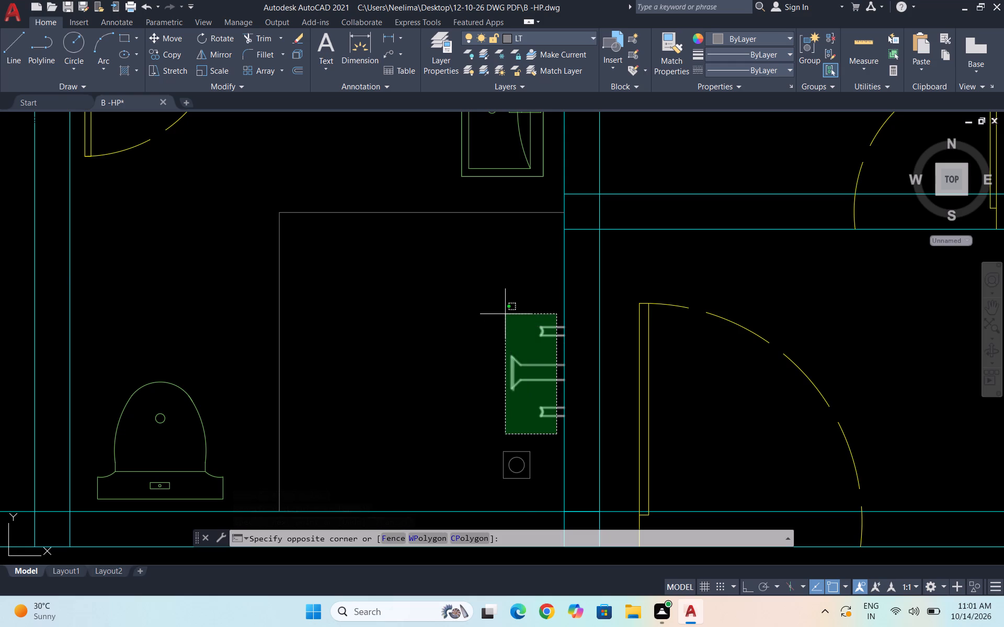
{"action": "left_click", "coordinate": [505, 314]}
{"action": "type", "text": "CO"}
{"action": "key", "text": "Return"}
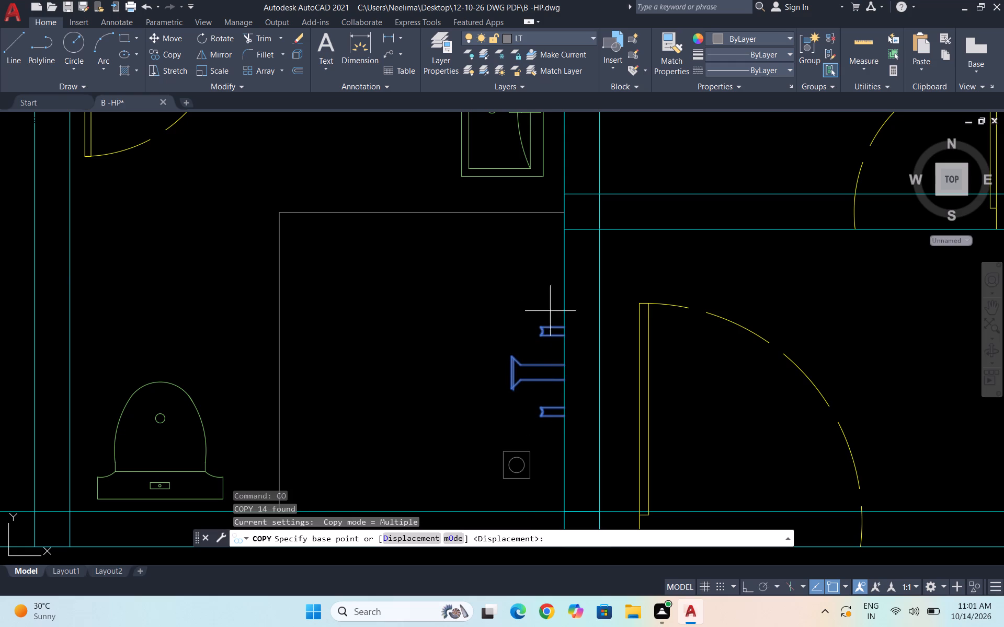
{"action": "left_click", "coordinate": [568, 328]}
{"action": "scroll", "coordinate": [391, 401], "scroll_direction": "down", "scroll_amount": 2}
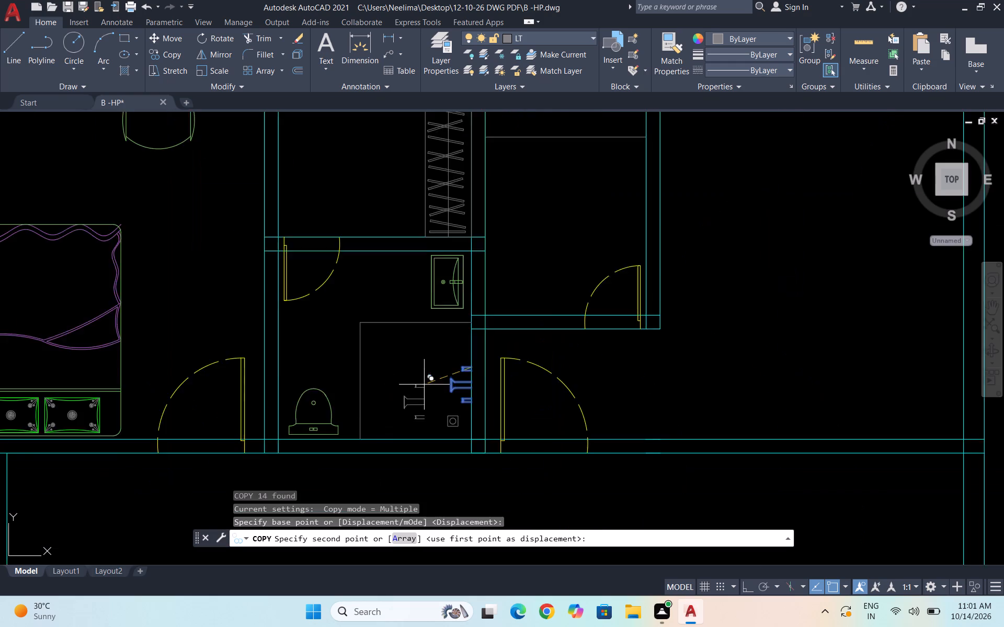
{"action": "scroll", "coordinate": [425, 384], "scroll_direction": "down", "scroll_amount": 1}
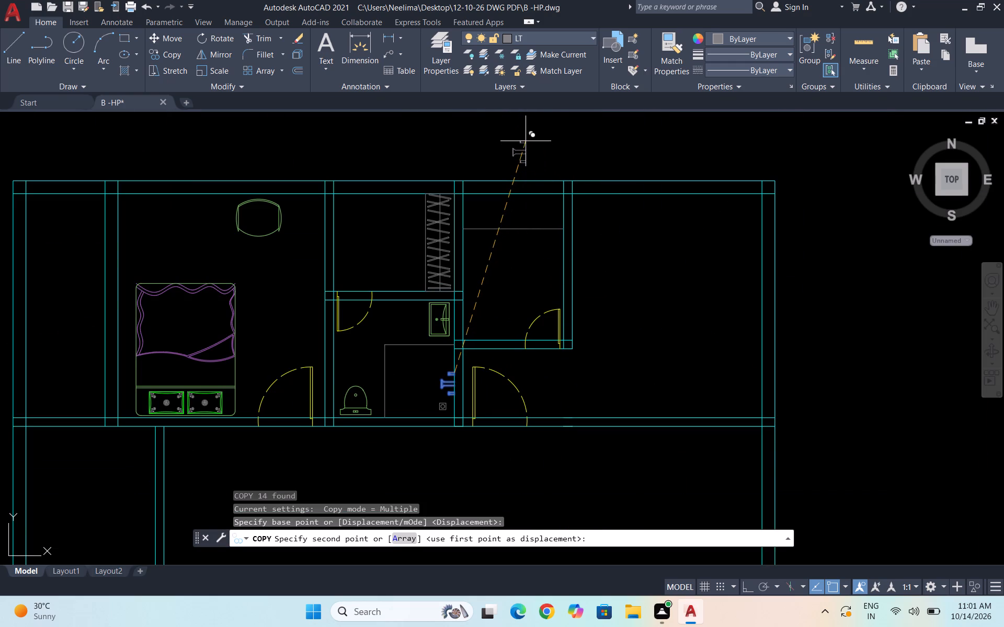
{"action": "left_click", "coordinate": [526, 141]}
{"action": "scroll", "coordinate": [517, 133], "scroll_direction": "up", "scroll_amount": 3}
{"action": "key", "text": "Escape"}
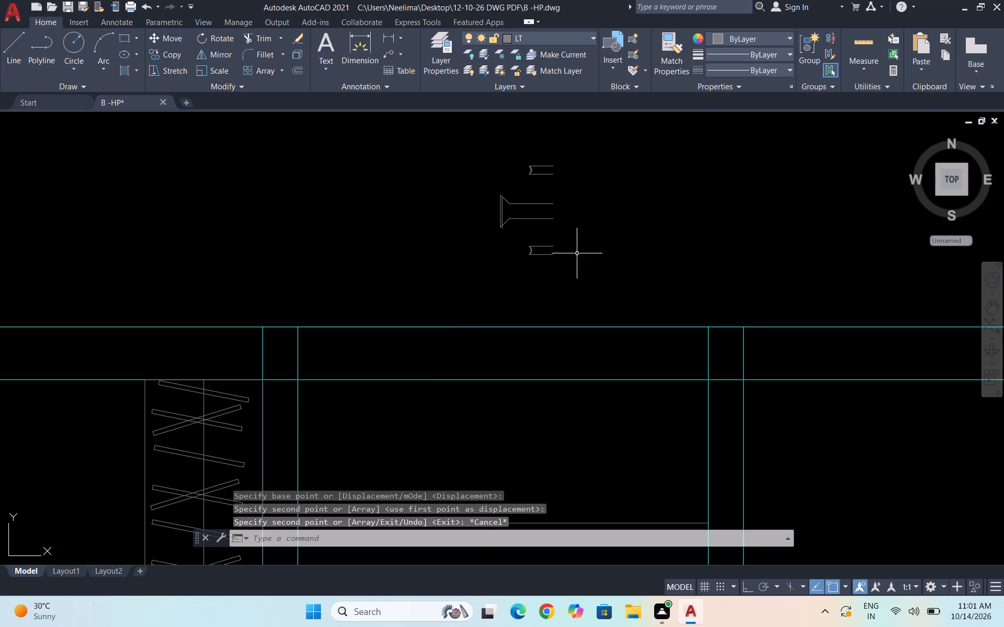
Rotate the copied flared and curved-end fixtures above the outer wall by 180 degrees, using Ortho.
{"action": "left_click", "coordinate": [578, 262]}
{"action": "left_click", "coordinate": [445, 161]}
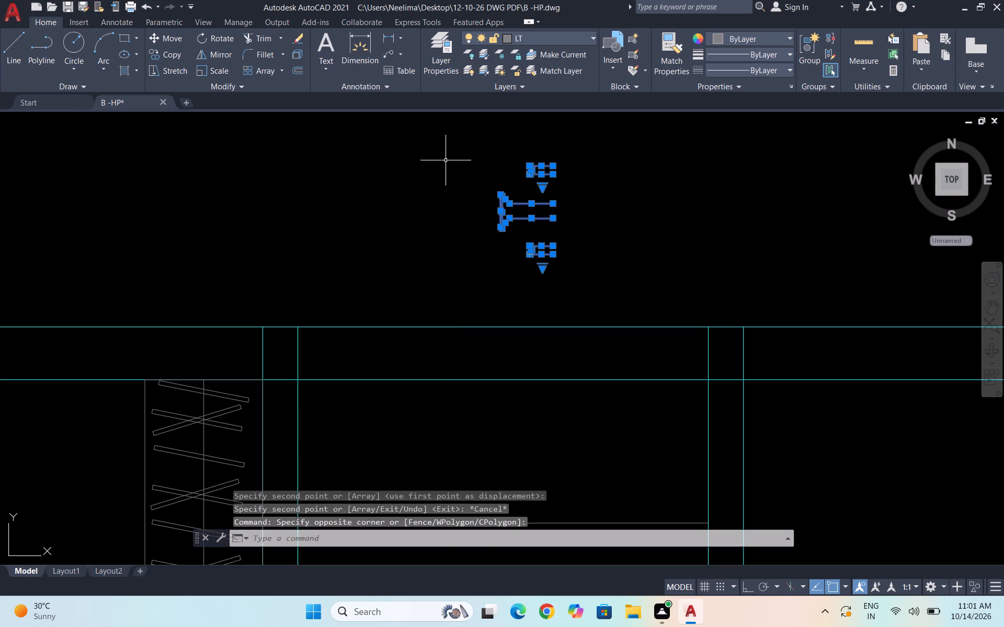
{"action": "type", "text": "RO"}
{"action": "key", "text": "Return"}
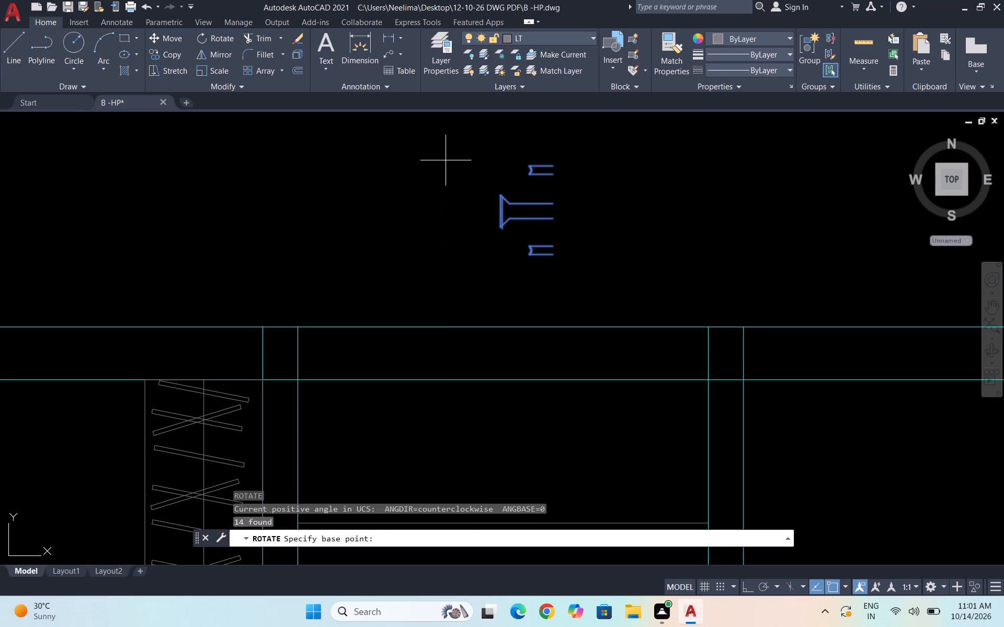
{"action": "left_click", "coordinate": [551, 162]}
{"action": "scroll", "coordinate": [569, 270], "scroll_direction": "down", "scroll_amount": 2}
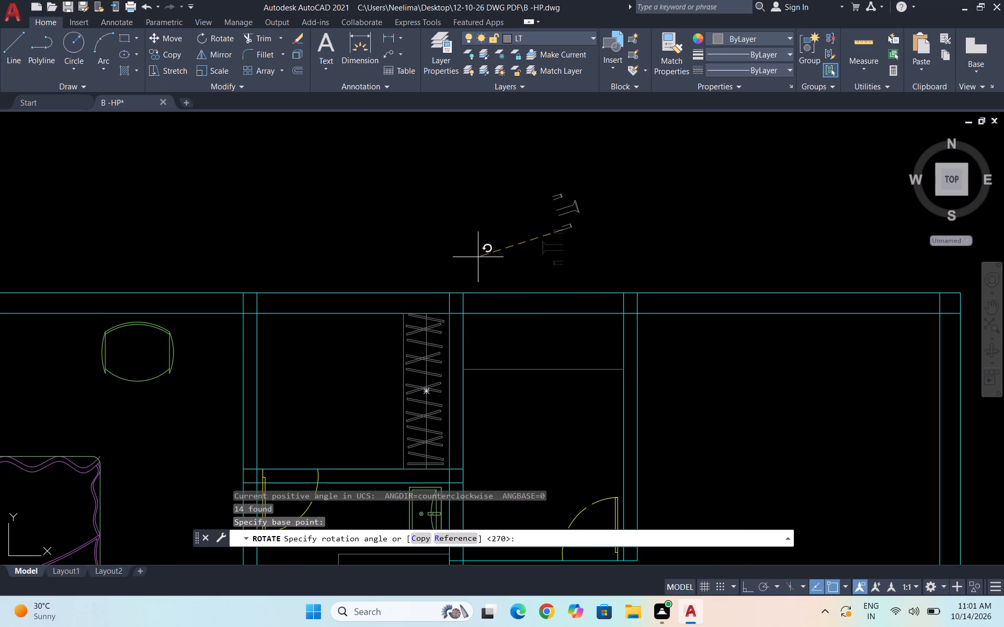
{"action": "key", "text": "F8"}
{"action": "left_click", "coordinate": [485, 240]}
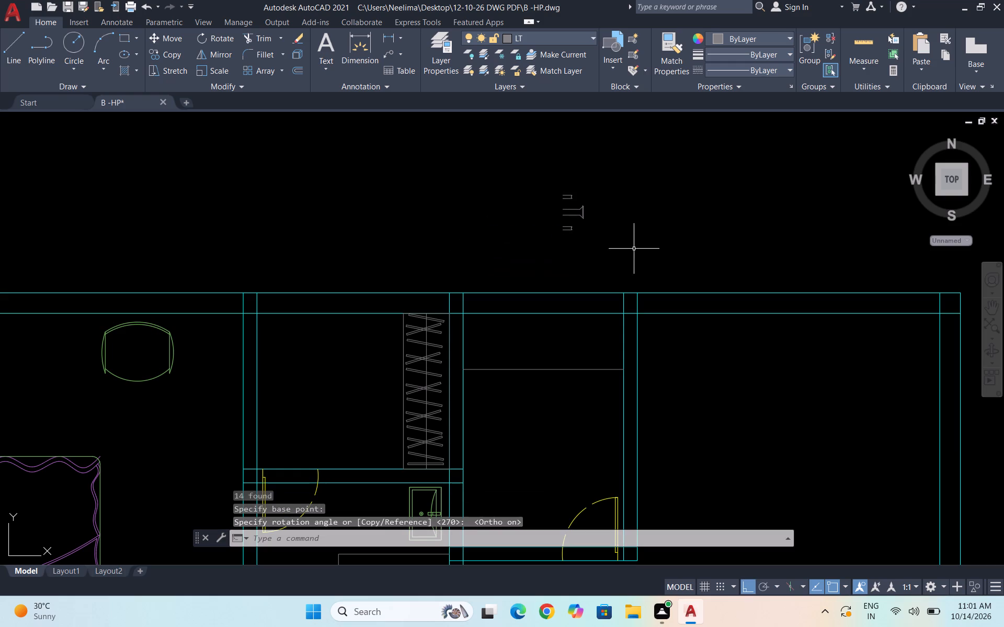
{"action": "key", "text": "Escape"}
Copy the rotated fixture set onto the wardrobe-side wall of the small room, above its partition line.
{"action": "left_click", "coordinate": [609, 251]}
{"action": "left_click", "coordinate": [530, 162]}
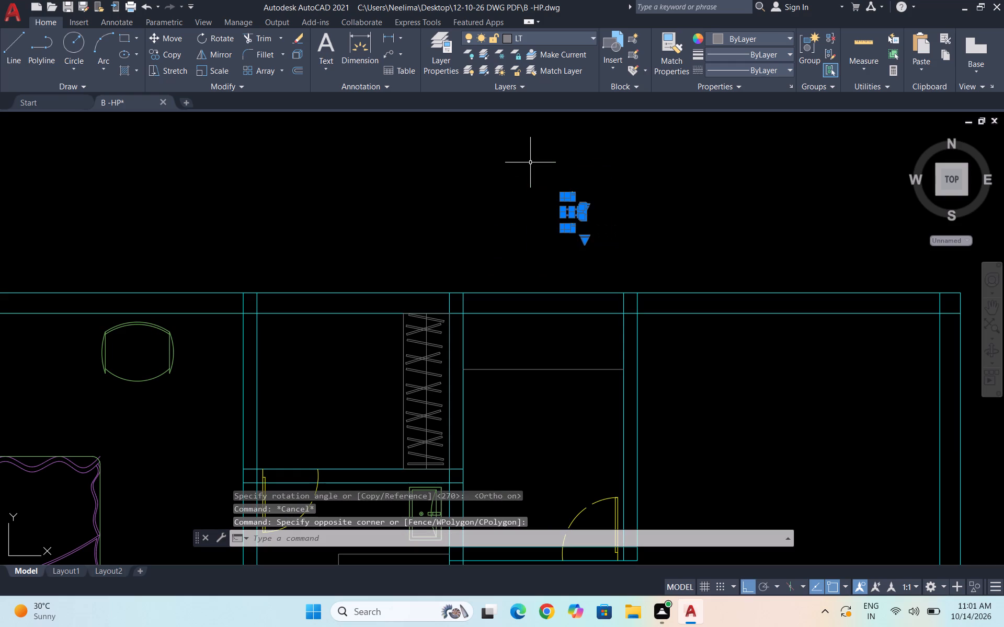
{"action": "type", "text": "CO"}
{"action": "key", "text": "Return"}
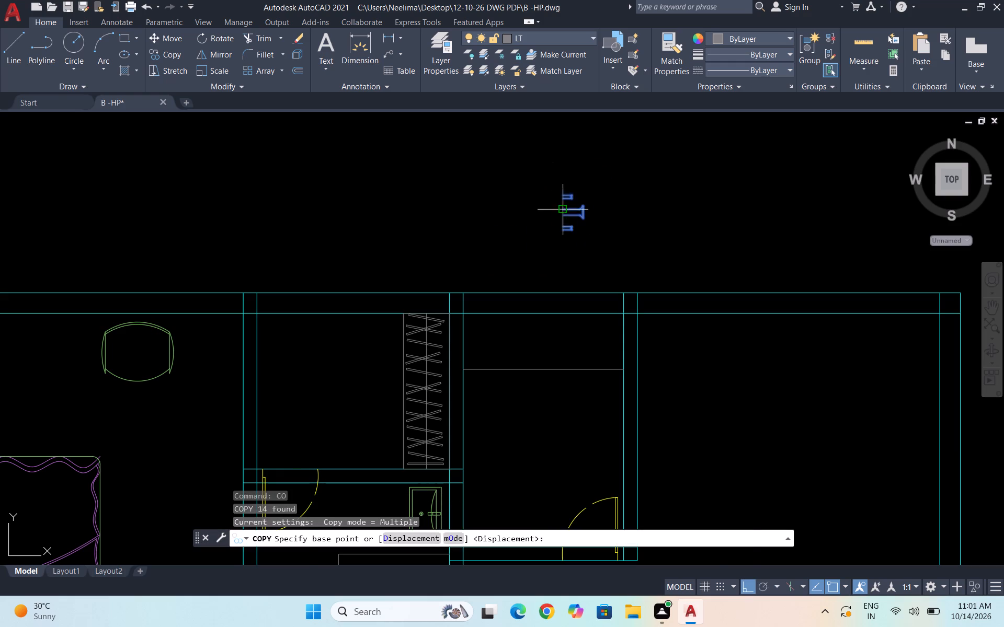
{"action": "scroll", "coordinate": [562, 218], "scroll_direction": "up", "scroll_amount": 2}
{"action": "left_click", "coordinate": [564, 199]}
{"action": "scroll", "coordinate": [646, 193], "scroll_direction": "down", "scroll_amount": 3}
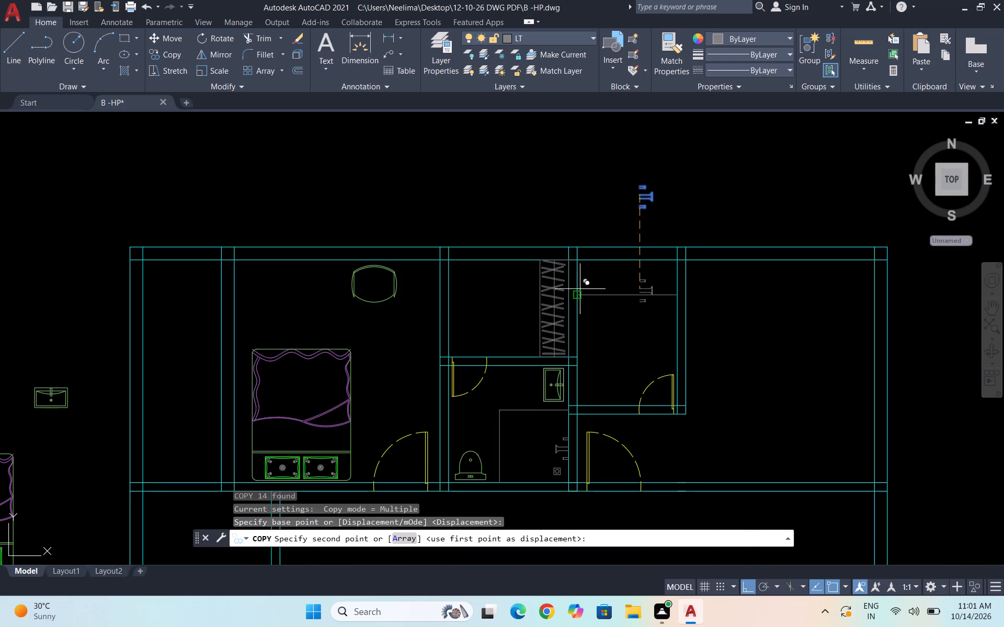
{"action": "key", "text": "F8"}
{"action": "scroll", "coordinate": [584, 288], "scroll_direction": "up", "scroll_amount": 2}
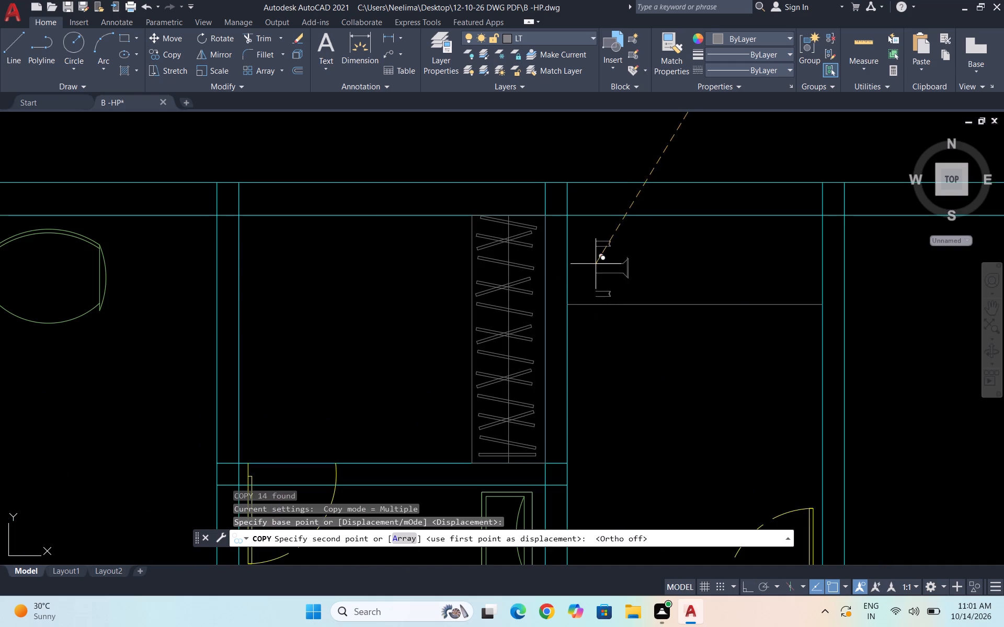
{"action": "scroll", "coordinate": [575, 256], "scroll_direction": "up", "scroll_amount": 1}
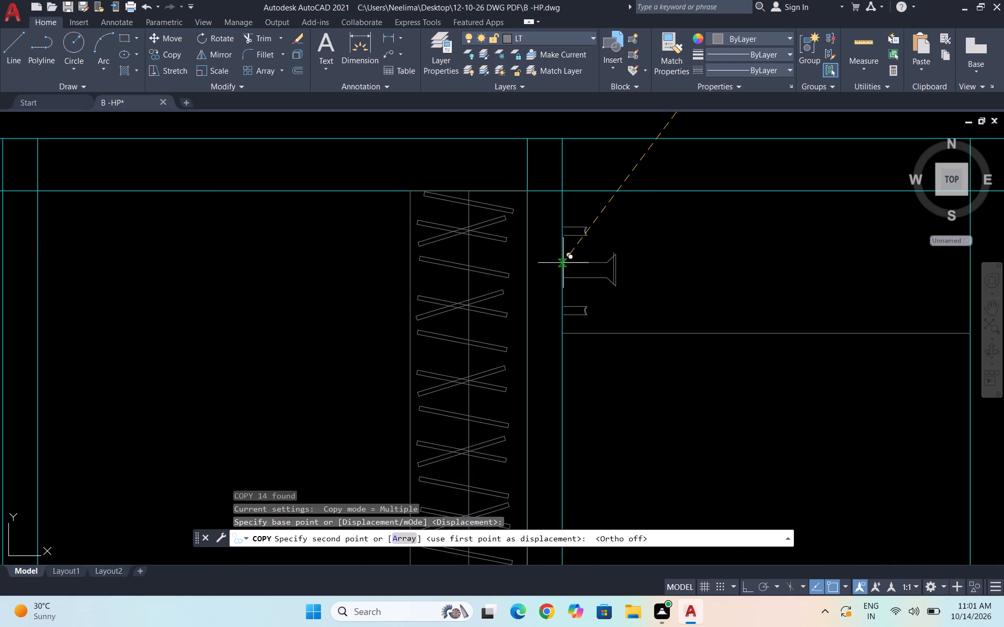
{"action": "left_click", "coordinate": [562, 263]}
{"action": "scroll", "coordinate": [592, 254], "scroll_direction": "down", "scroll_amount": 1}
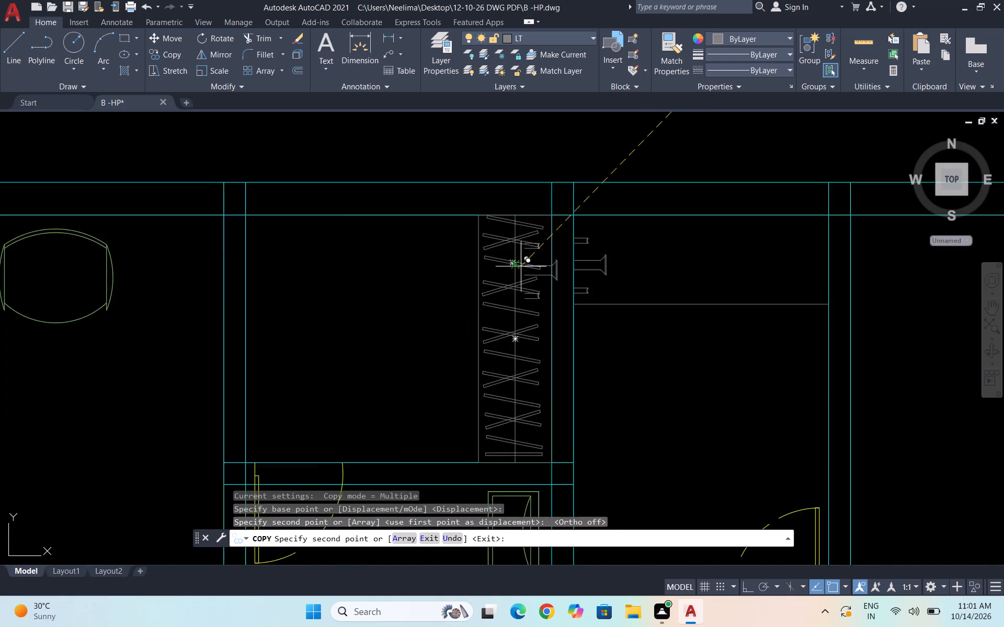
{"action": "scroll", "coordinate": [508, 268], "scroll_direction": "down", "scroll_amount": 1}
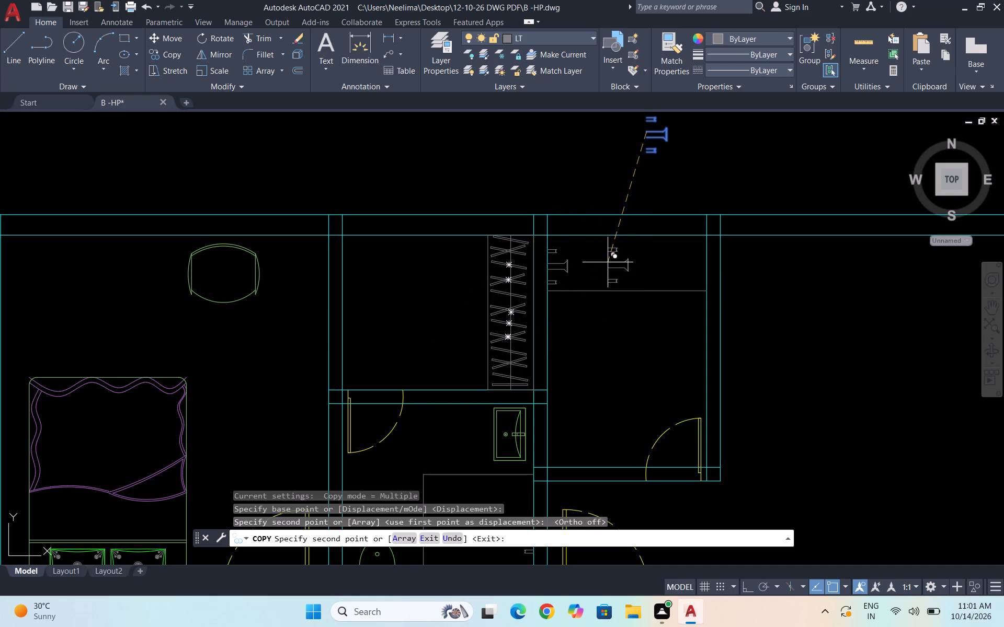
{"action": "key", "text": "Escape"}
Copy the square with the inner circle from the first bathroom to just above the small room's upper curved-end fixture.
{"action": "scroll", "coordinate": [593, 220], "scroll_direction": "down", "scroll_amount": 2}
{"action": "scroll", "coordinate": [567, 353], "scroll_direction": "up", "scroll_amount": 4}
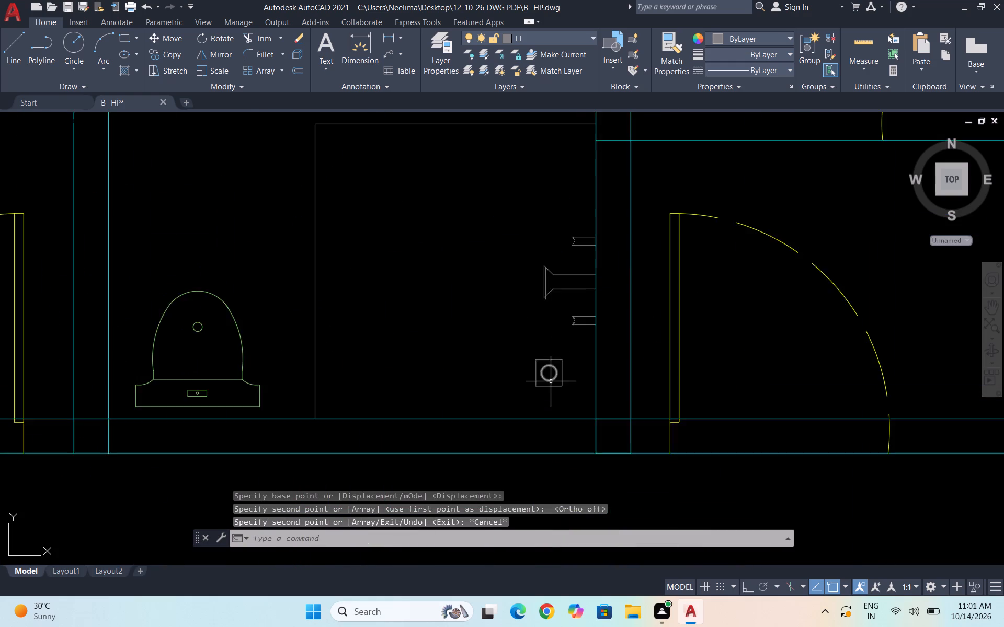
{"action": "scroll", "coordinate": [551, 381], "scroll_direction": "up", "scroll_amount": 1}
{"action": "left_click", "coordinate": [592, 416]}
{"action": "left_click", "coordinate": [493, 341]}
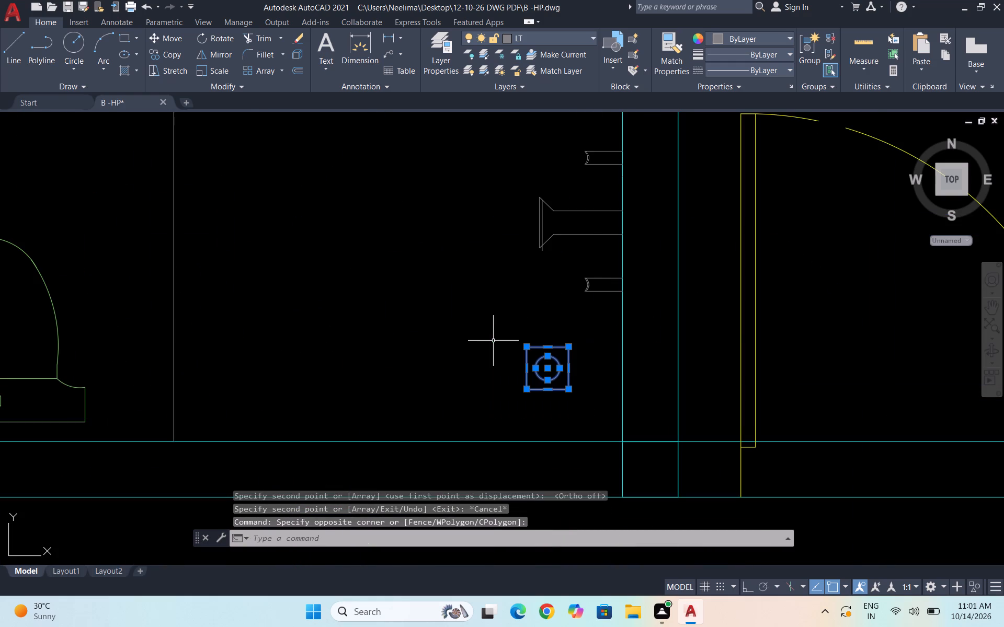
{"action": "type", "text": "CO"}
{"action": "key", "text": "Return"}
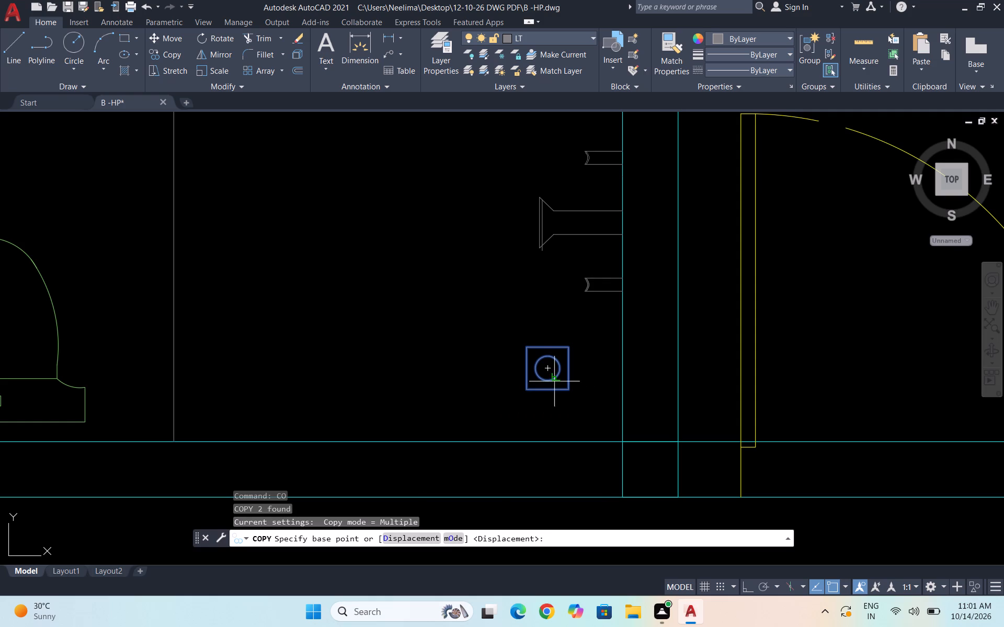
{"action": "left_click", "coordinate": [546, 369]}
{"action": "scroll", "coordinate": [538, 385], "scroll_direction": "down", "scroll_amount": 4}
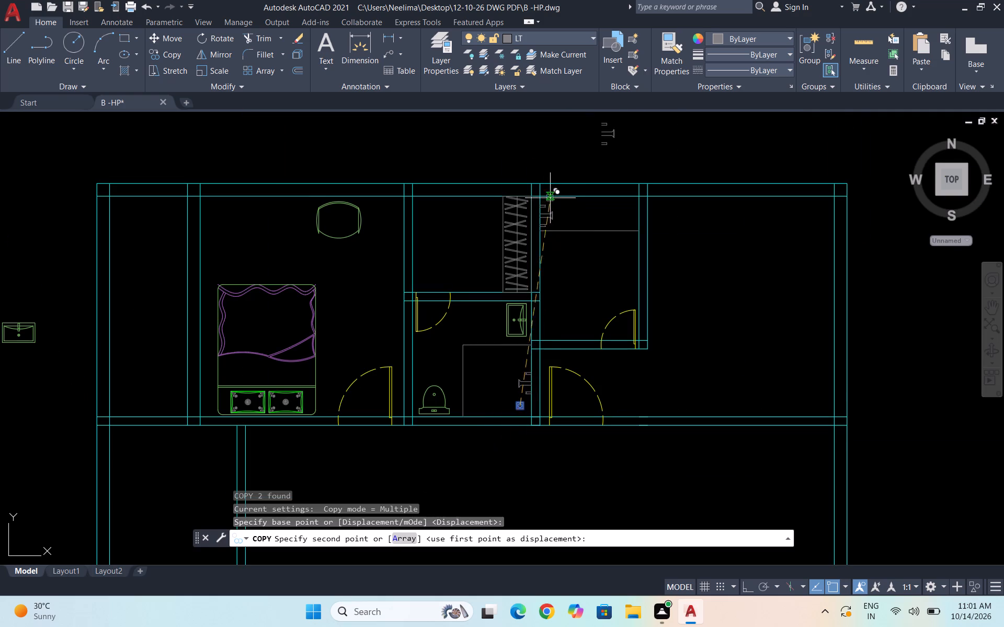
{"action": "scroll", "coordinate": [550, 198], "scroll_direction": "up", "scroll_amount": 6}
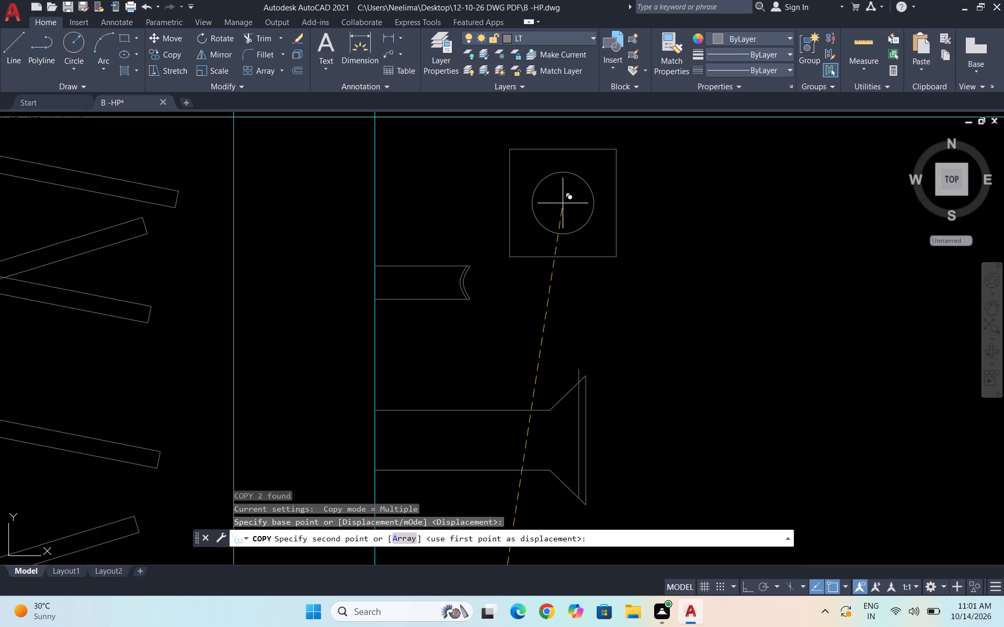
{"action": "left_click", "coordinate": [563, 203]}
{"action": "scroll", "coordinate": [546, 220], "scroll_direction": "down", "scroll_amount": 4}
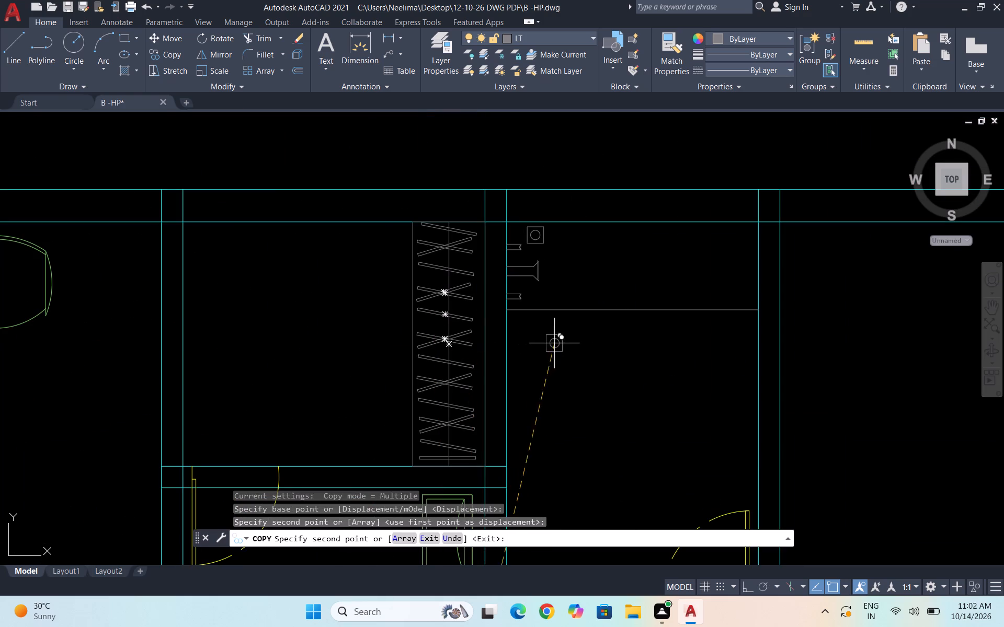
{"action": "key", "text": "Escape"}
Copy the first bathroom's washbasin into the small room, near the right wall just below the partition line.
{"action": "scroll", "coordinate": [607, 288], "scroll_direction": "down", "scroll_amount": 1}
{"action": "scroll", "coordinate": [510, 470], "scroll_direction": "up", "scroll_amount": 3}
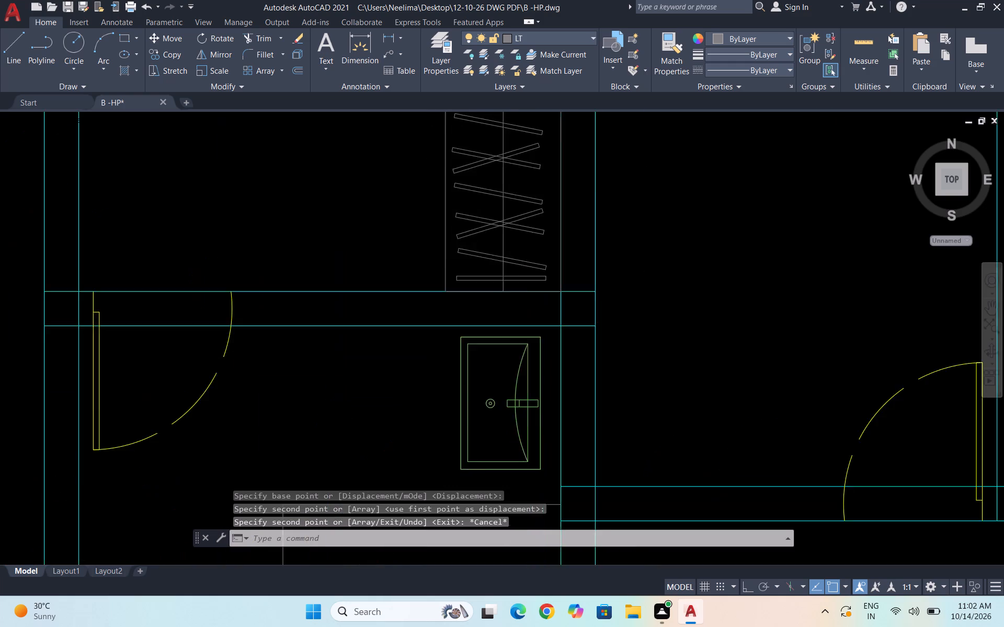
{"action": "left_click", "coordinate": [573, 484]}
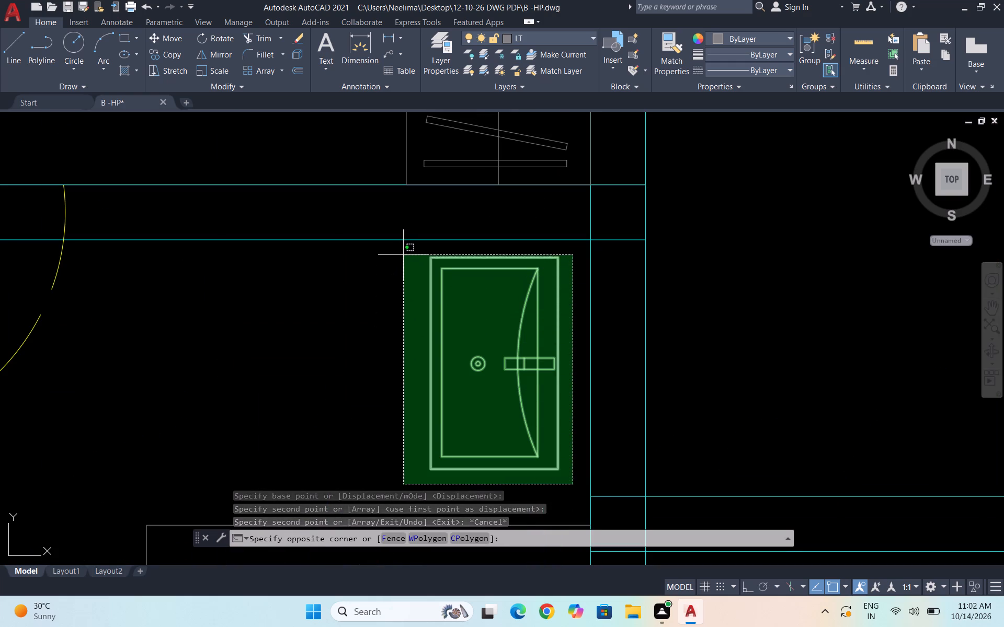
{"action": "left_click", "coordinate": [403, 252]}
{"action": "type", "text": "CO"}
{"action": "key", "text": "Return"}
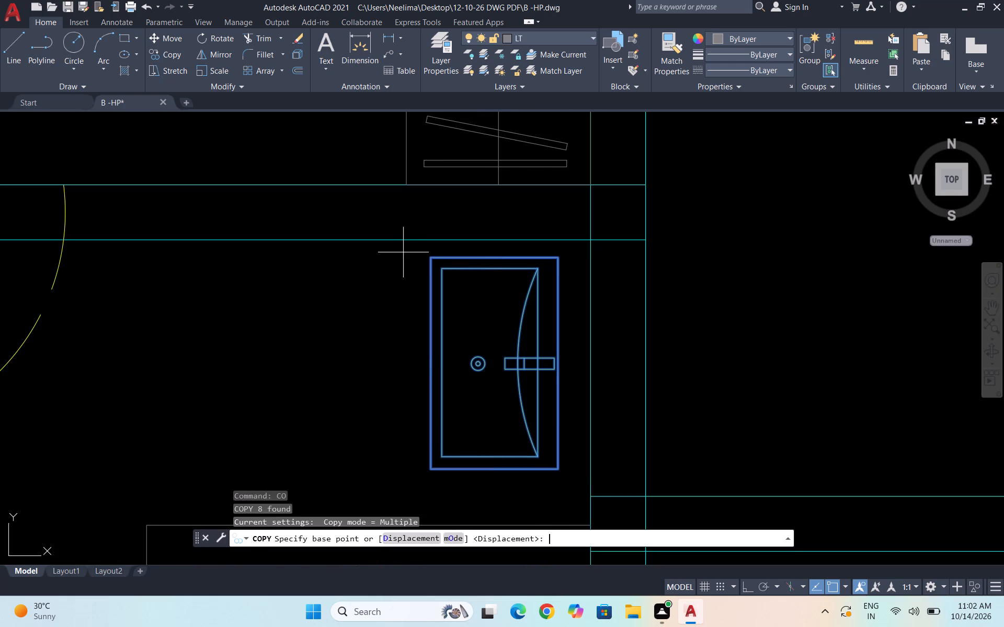
{"action": "left_click", "coordinate": [477, 366]}
{"action": "scroll", "coordinate": [390, 377], "scroll_direction": "down", "scroll_amount": 3}
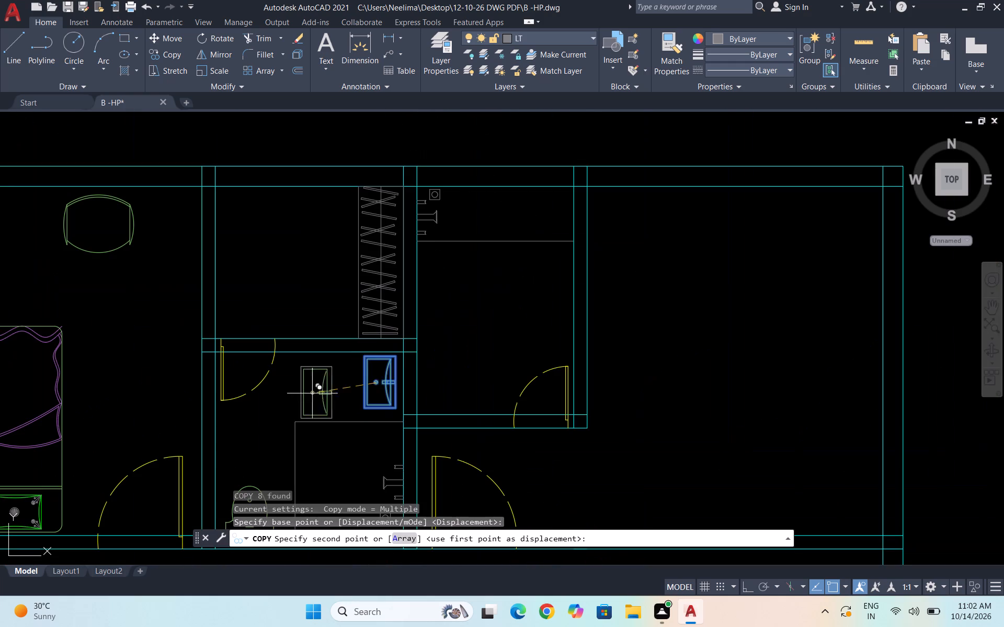
{"action": "scroll", "coordinate": [540, 286], "scroll_direction": "up", "scroll_amount": 1}
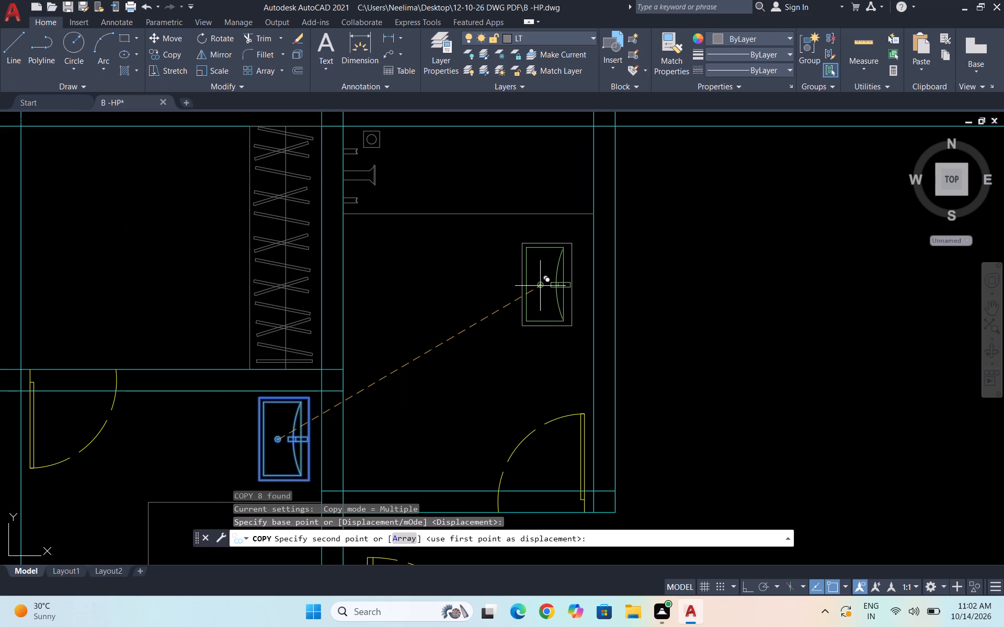
{"action": "left_click", "coordinate": [549, 271]}
{"action": "key", "text": "Escape"}
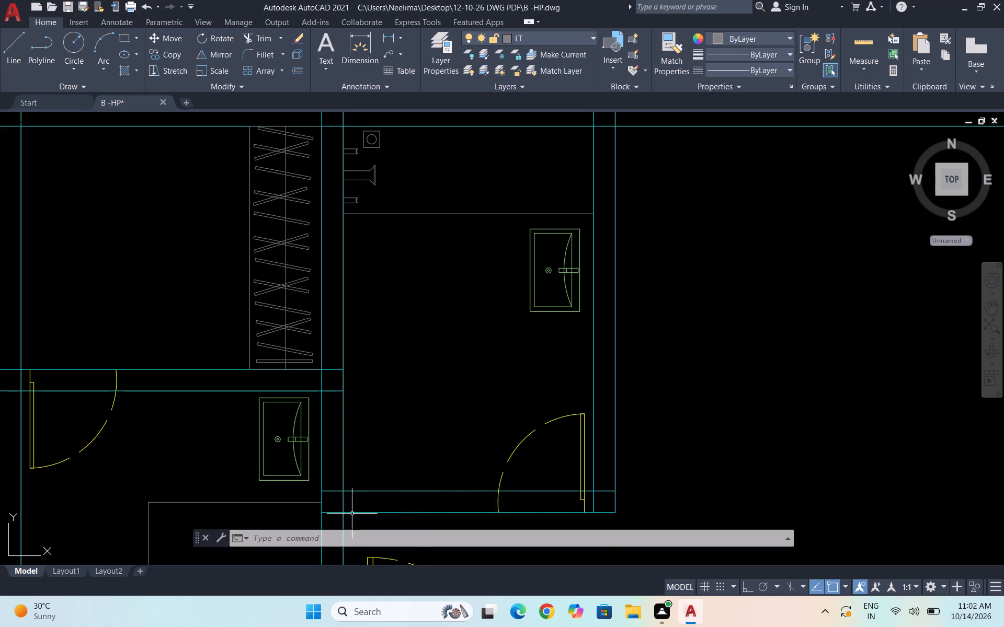
Copy the first bathroom's toilet into the small room, against the bottom wall beside the door swing.
{"action": "scroll", "coordinate": [347, 452], "scroll_direction": "down", "scroll_amount": 3}
{"action": "scroll", "coordinate": [364, 469], "scroll_direction": "up", "scroll_amount": 3}
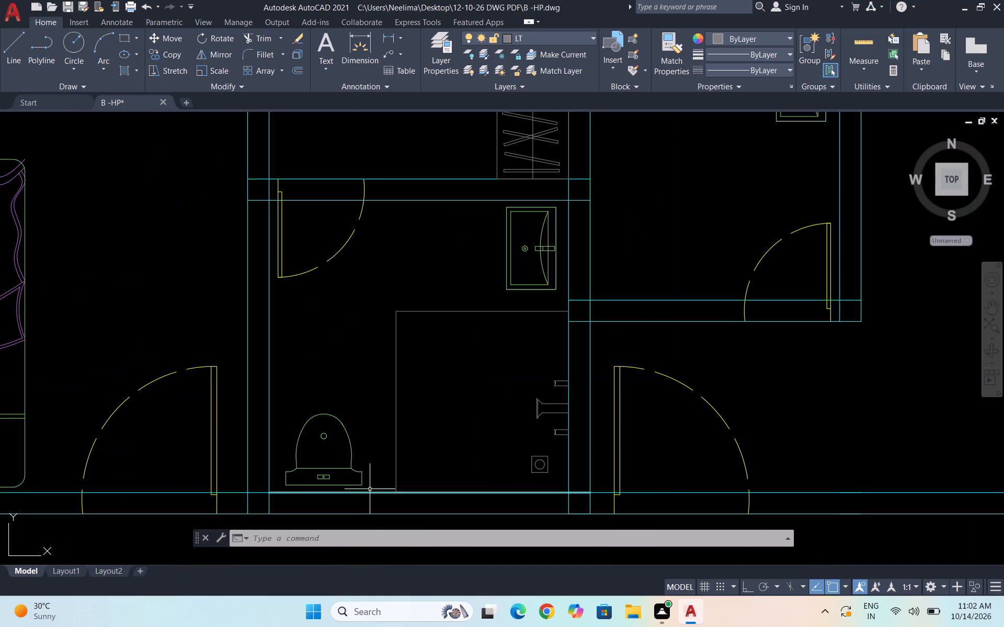
{"action": "scroll", "coordinate": [321, 490], "scroll_direction": "up", "scroll_amount": 2}
{"action": "left_click", "coordinate": [456, 482]}
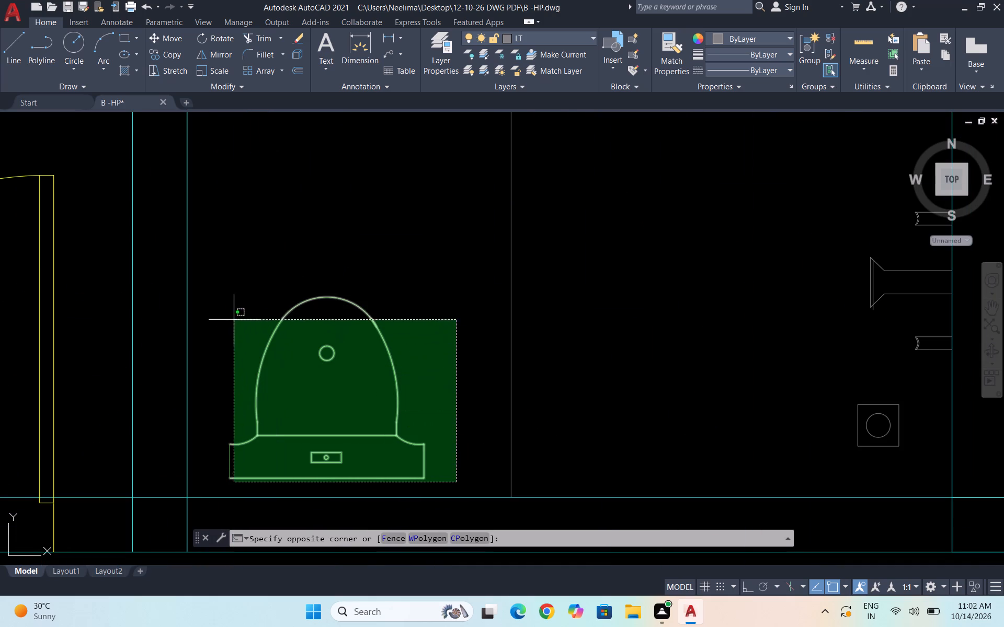
{"action": "left_click", "coordinate": [217, 278]}
{"action": "type", "text": "CO"}
{"action": "key", "text": "Return"}
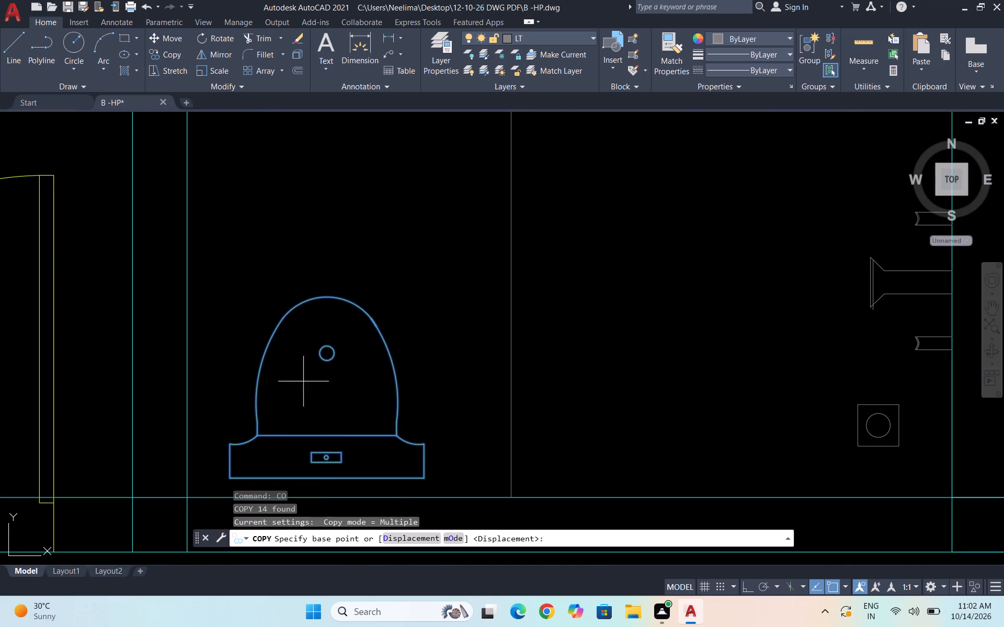
{"action": "left_click", "coordinate": [325, 460]}
{"action": "scroll", "coordinate": [301, 356], "scroll_direction": "down", "scroll_amount": 3}
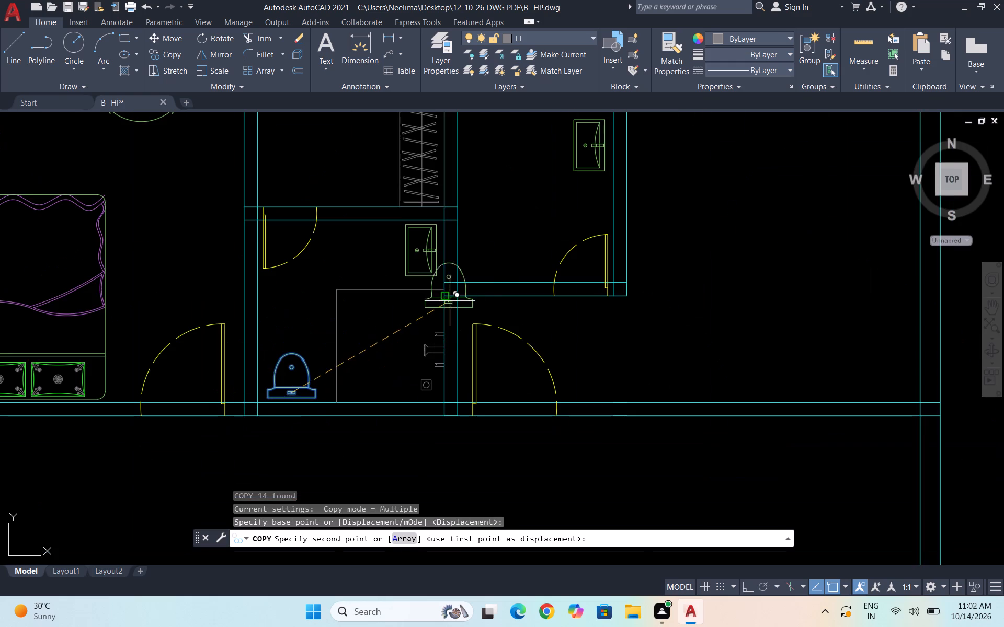
{"action": "scroll", "coordinate": [492, 270], "scroll_direction": "up", "scroll_amount": 2}
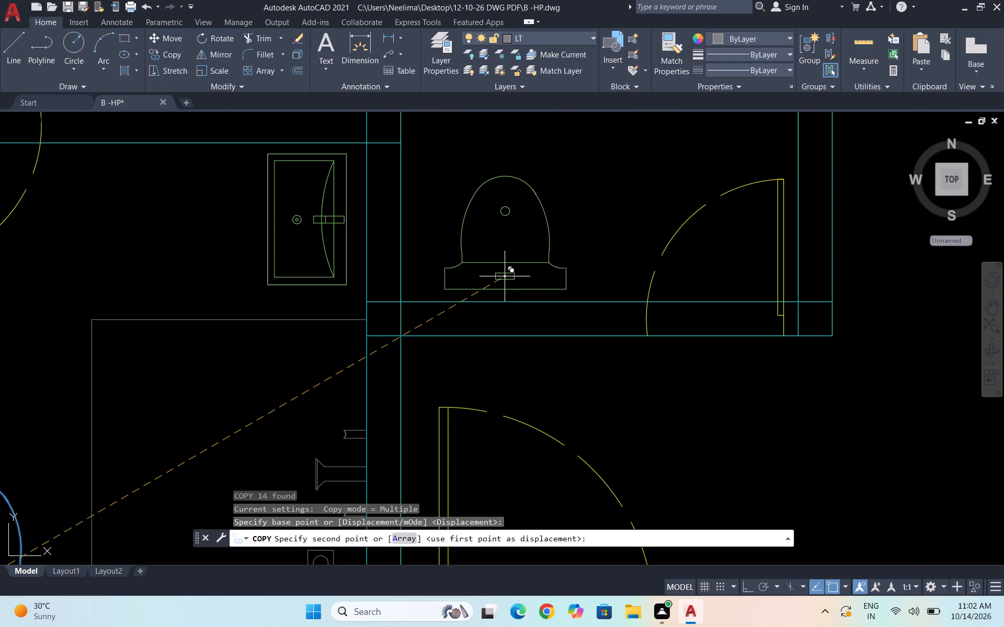
{"action": "left_click", "coordinate": [505, 276]}
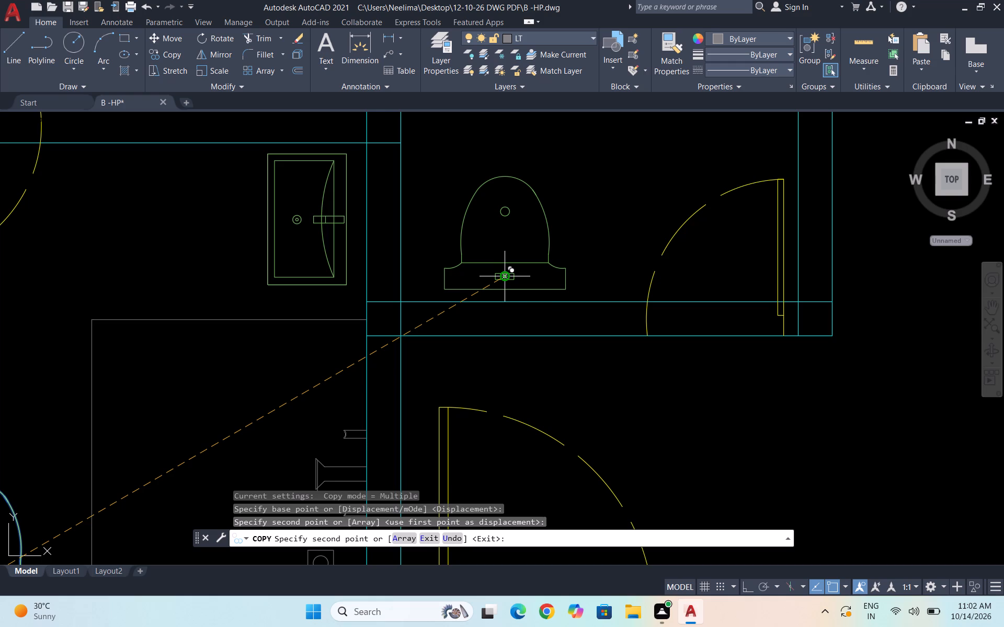
{"action": "key", "text": "Escape"}
Rotate the loose bed with its pillows at the bottom by 270 degrees, so its pillows face left.
{"action": "scroll", "coordinate": [598, 254], "scroll_direction": "down", "scroll_amount": 2}
{"action": "scroll", "coordinate": [520, 357], "scroll_direction": "down", "scroll_amount": 1}
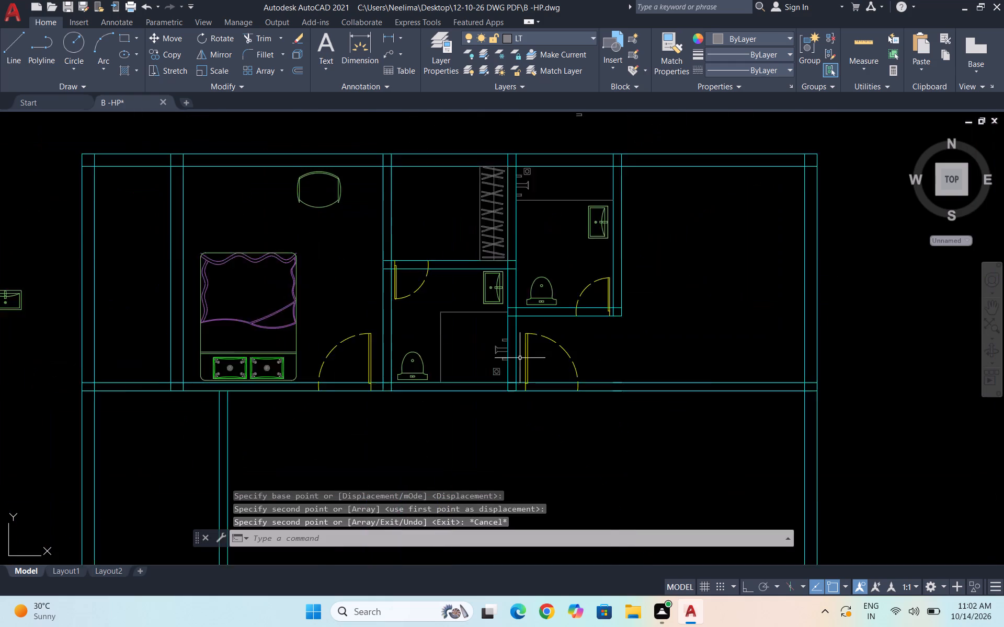
{"action": "scroll", "coordinate": [520, 358], "scroll_direction": "down", "scroll_amount": 1}
{"action": "scroll", "coordinate": [512, 321], "scroll_direction": "up", "scroll_amount": 2}
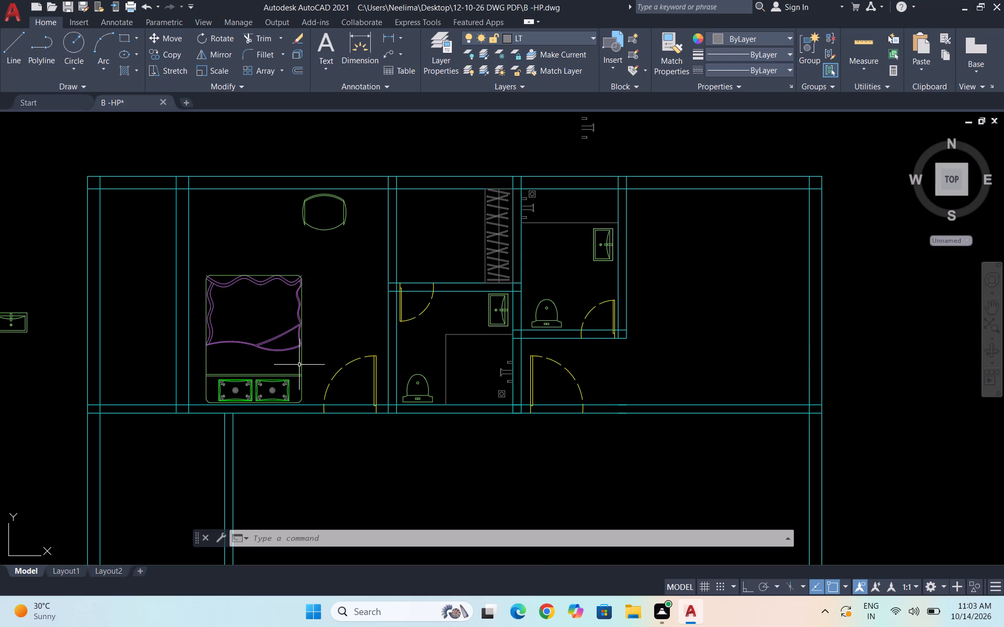
{"action": "scroll", "coordinate": [289, 367], "scroll_direction": "down", "scroll_amount": 3}
{"action": "scroll", "coordinate": [187, 397], "scroll_direction": "up", "scroll_amount": 2}
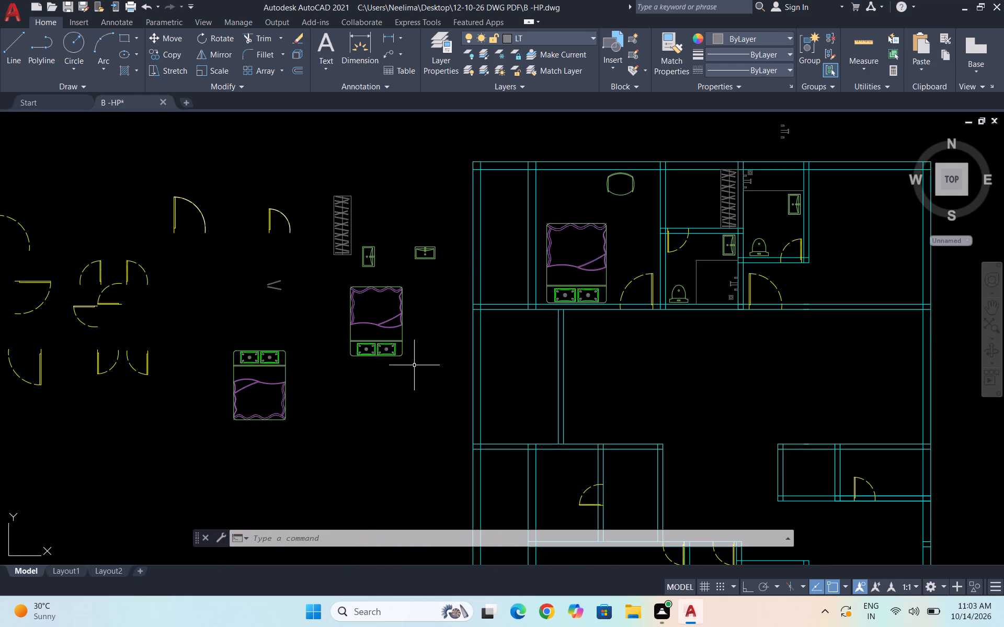
{"action": "left_click", "coordinate": [423, 368]}
{"action": "left_click", "coordinate": [329, 276]}
{"action": "type", "text": "RO"}
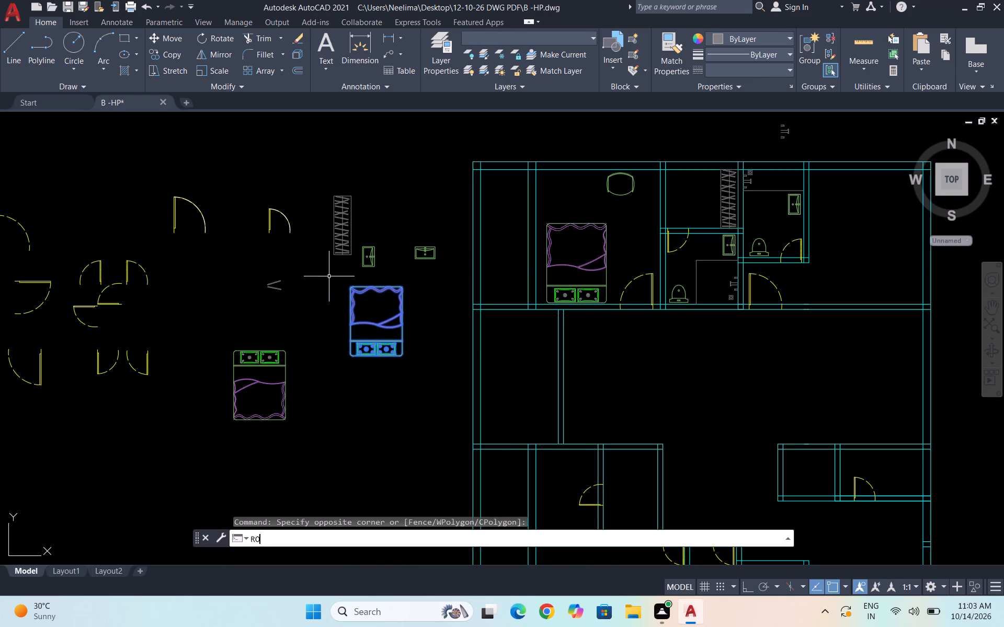
{"action": "key", "text": "Return"}
{"action": "left_click", "coordinate": [376, 328]}
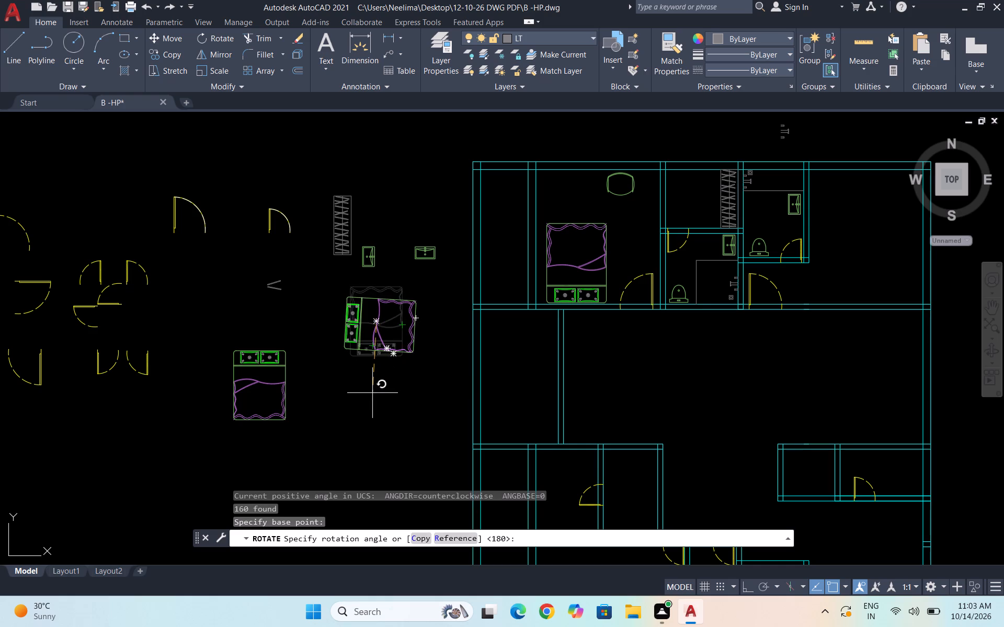
{"action": "key", "text": "F8"}
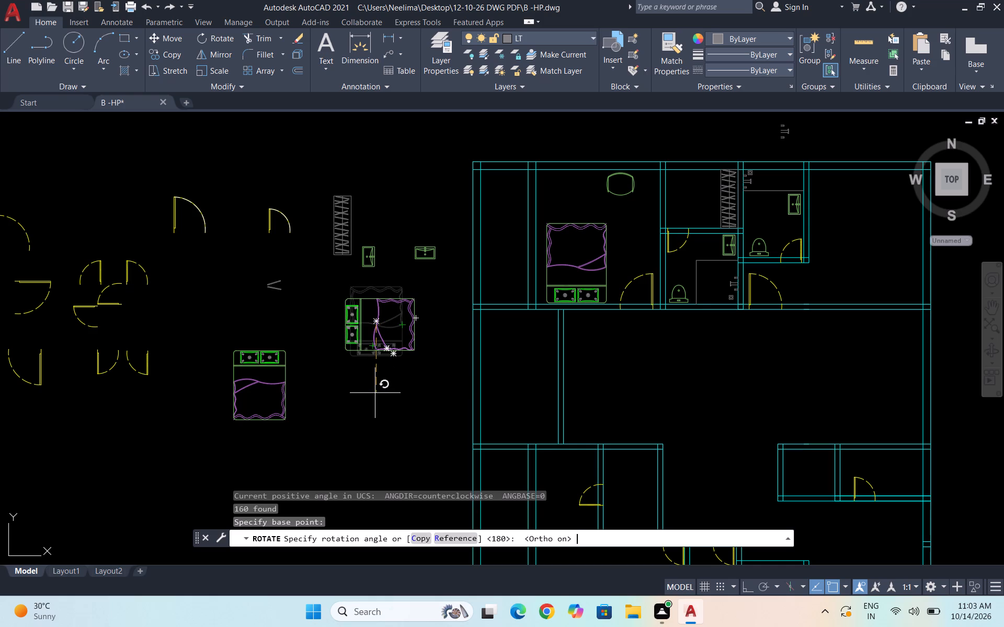
{"action": "left_click", "coordinate": [375, 393]}
{"action": "left_click", "coordinate": [391, 394]}
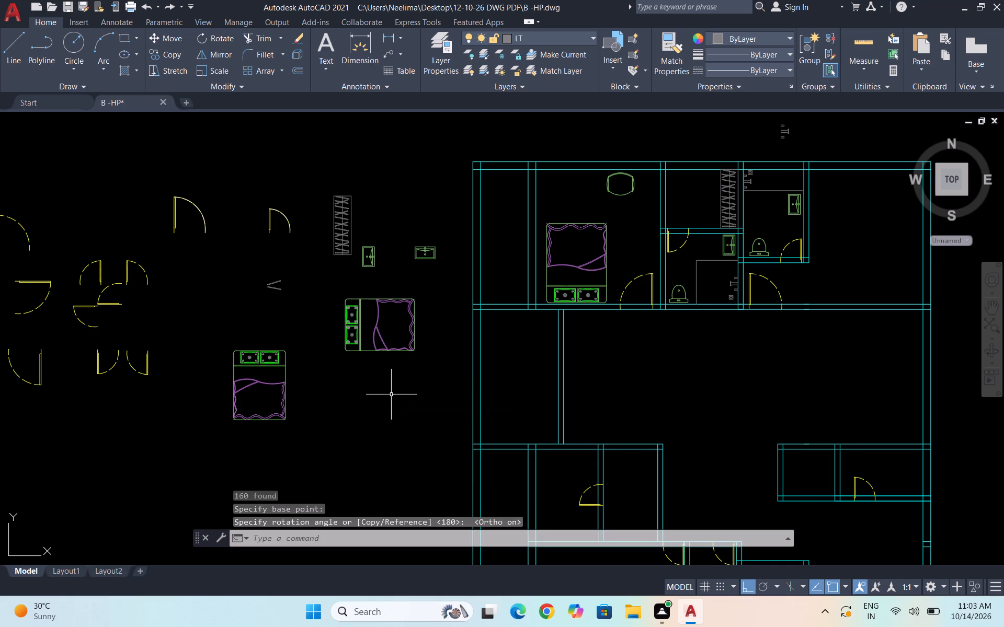
{"action": "key", "text": "Escape"}
Copy the rotated bed into the plan's upper-right bedroom, with its headboard beside the second bathroom's wall.
{"action": "left_click", "coordinate": [423, 380]}
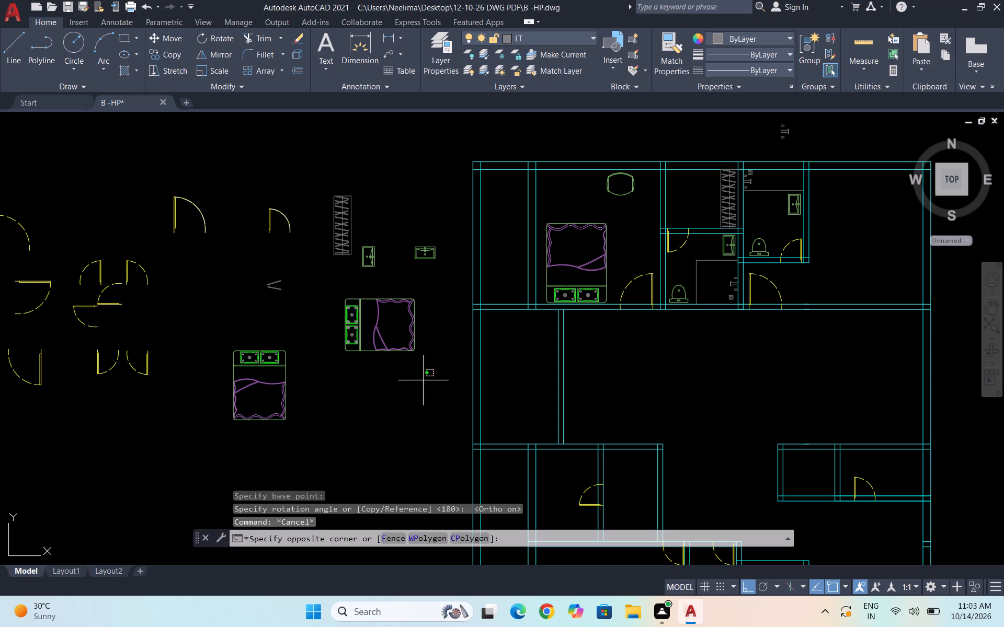
{"action": "left_click", "coordinate": [326, 288]}
{"action": "type", "text": "CO"}
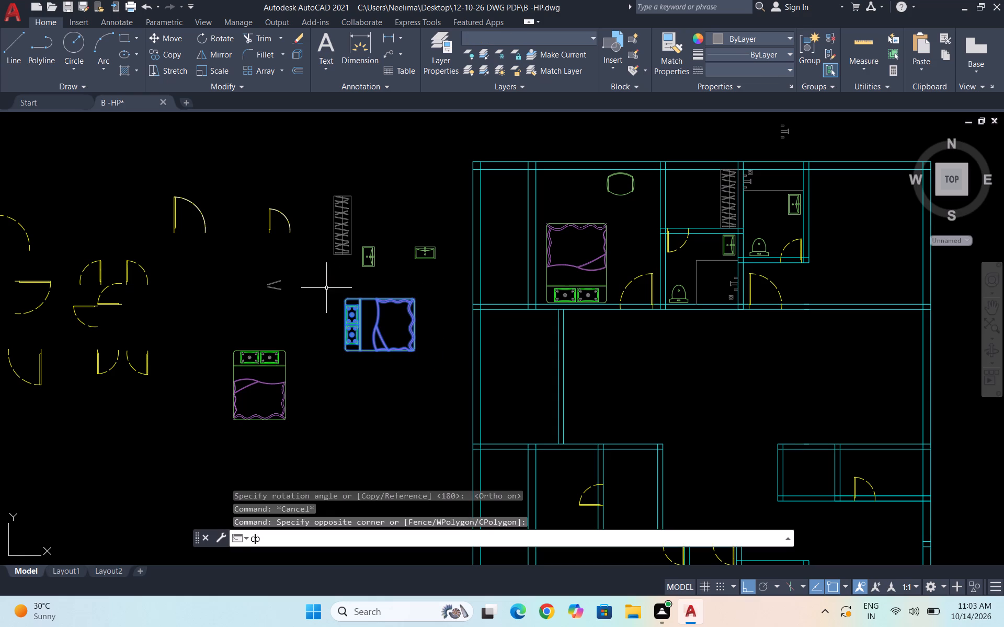
{"action": "key", "text": "Return"}
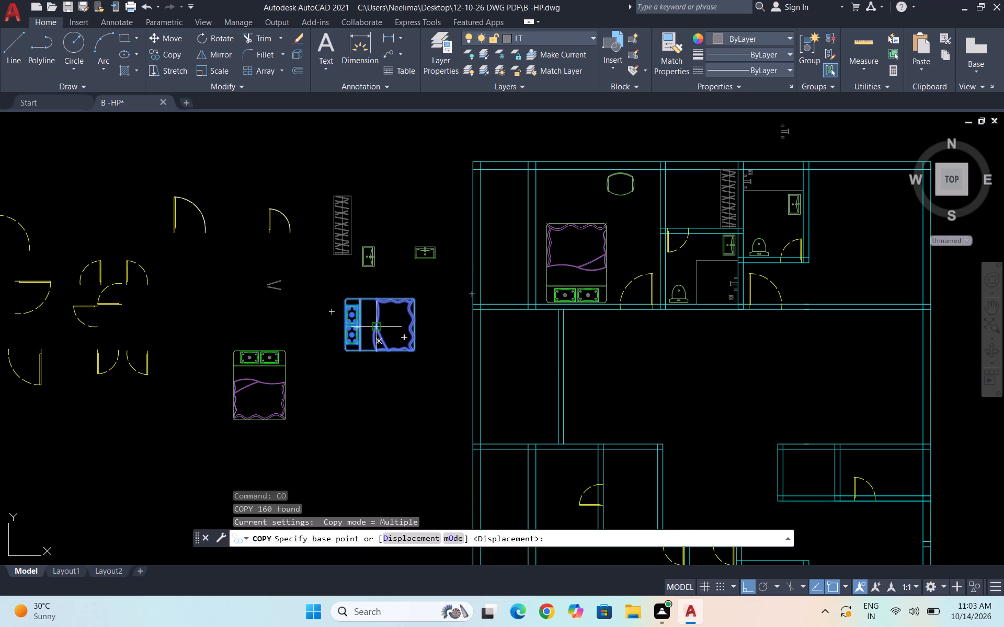
{"action": "left_click", "coordinate": [374, 327]}
{"action": "scroll", "coordinate": [276, 348], "scroll_direction": "down", "scroll_amount": 2}
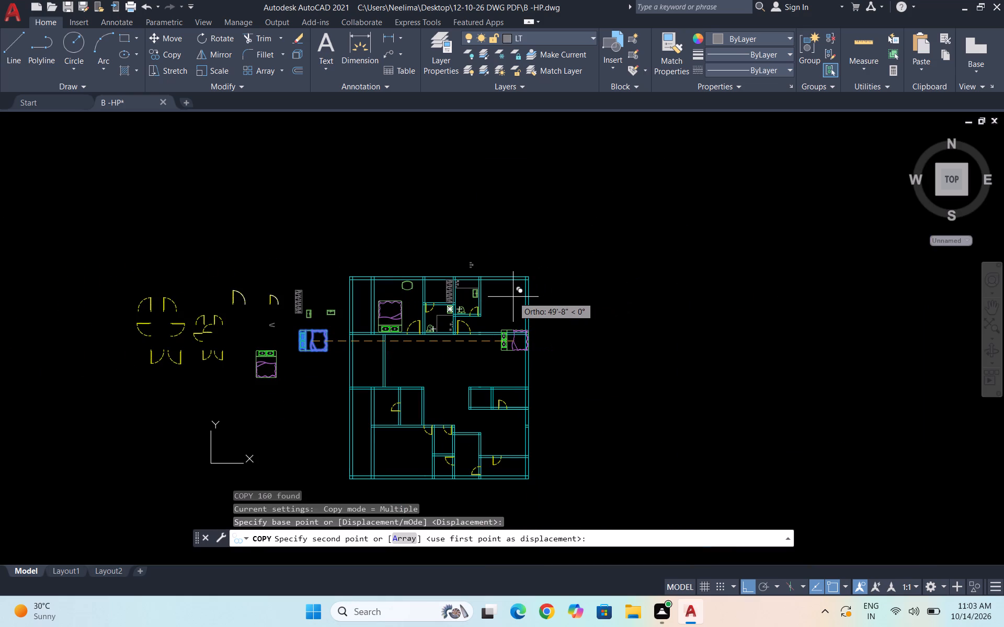
{"action": "key", "text": "F8"}
{"action": "scroll", "coordinate": [493, 304], "scroll_direction": "up", "scroll_amount": 3}
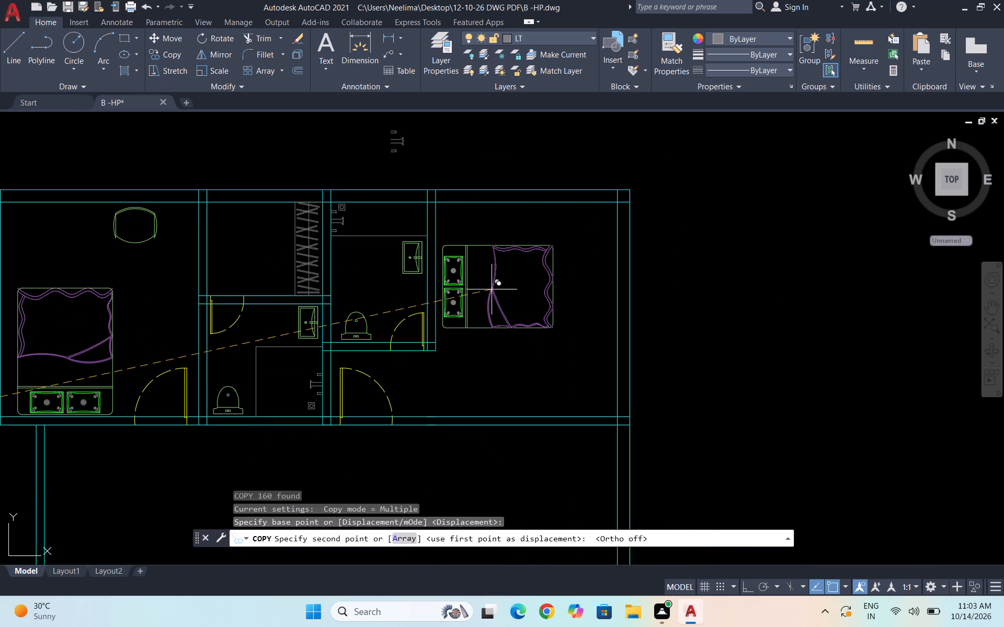
{"action": "scroll", "coordinate": [494, 288], "scroll_direction": "up", "scroll_amount": 1}
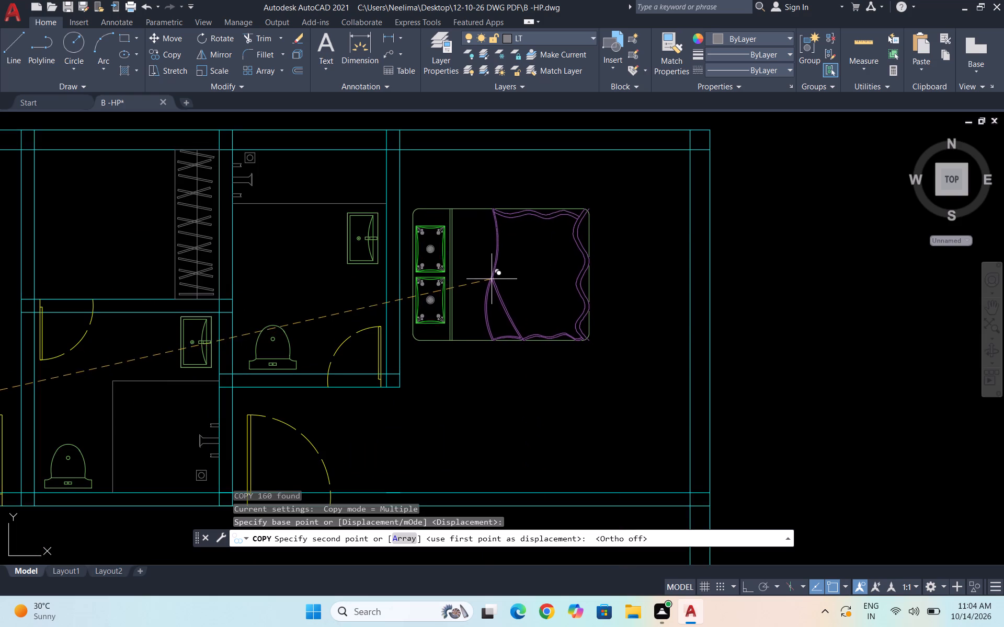
{"action": "left_click", "coordinate": [487, 268]}
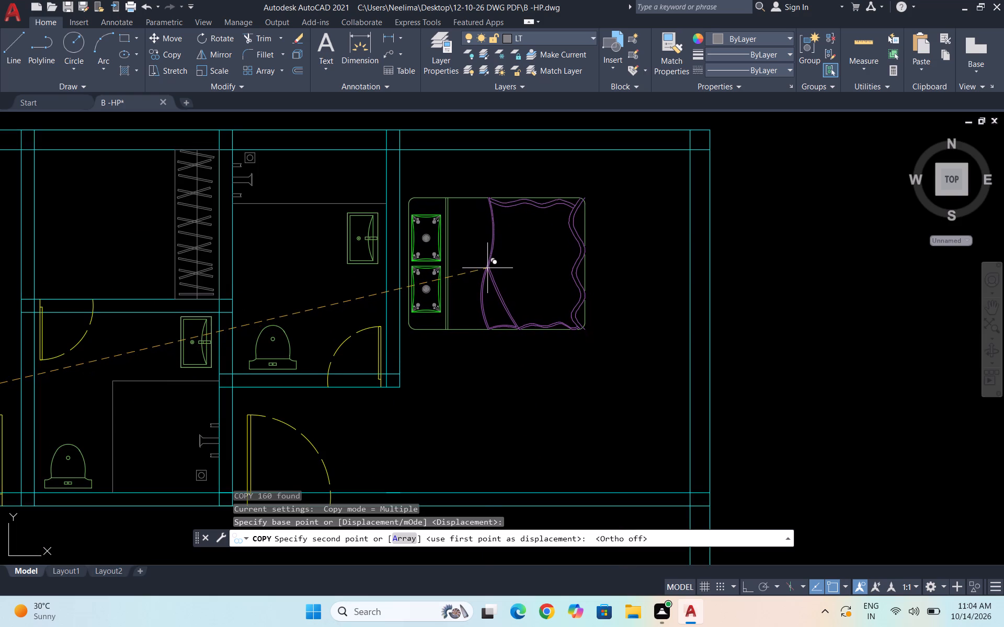
{"action": "scroll", "coordinate": [626, 227], "scroll_direction": "down", "scroll_amount": 2}
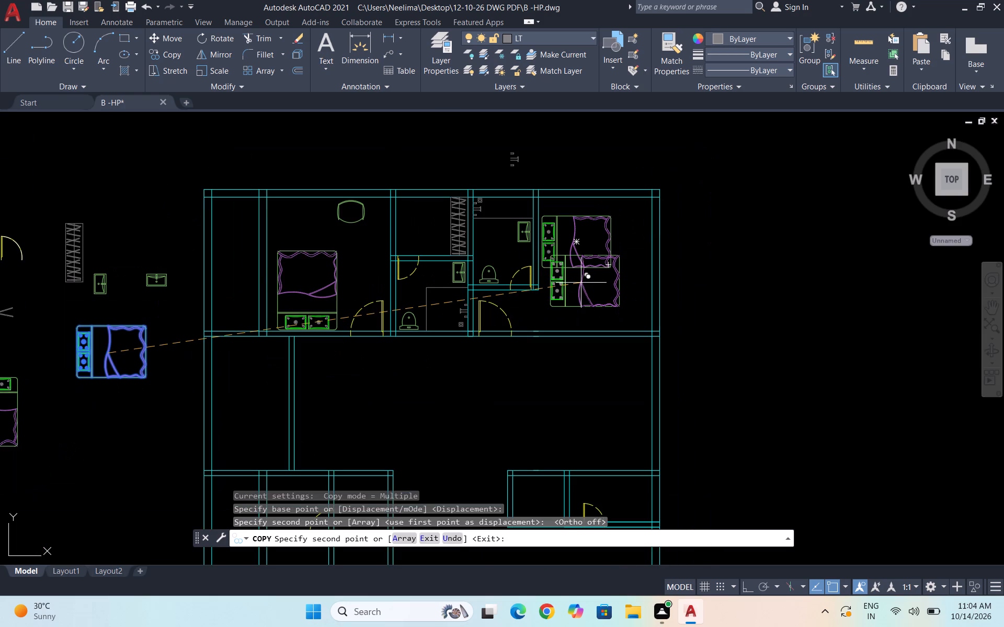
{"action": "key", "text": "Escape"}
Copy the loose vertical wardrobe outside the plan to the empty area above the loose door symbols.
{"action": "scroll", "coordinate": [567, 274], "scroll_direction": "down", "scroll_amount": 1}
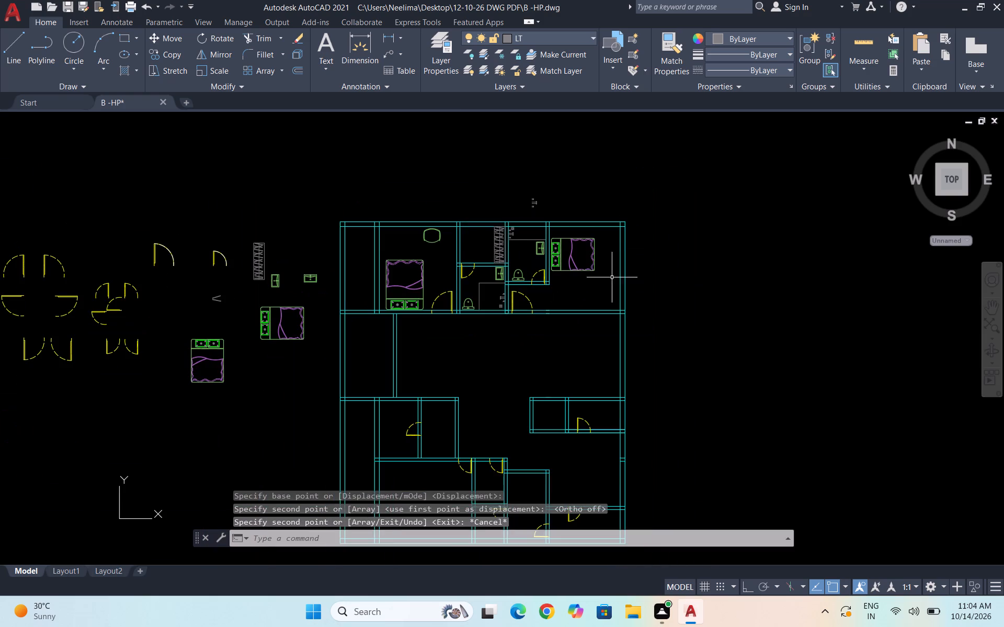
{"action": "scroll", "coordinate": [647, 244], "scroll_direction": "down", "scroll_amount": 1}
{"action": "scroll", "coordinate": [395, 256], "scroll_direction": "up", "scroll_amount": 2}
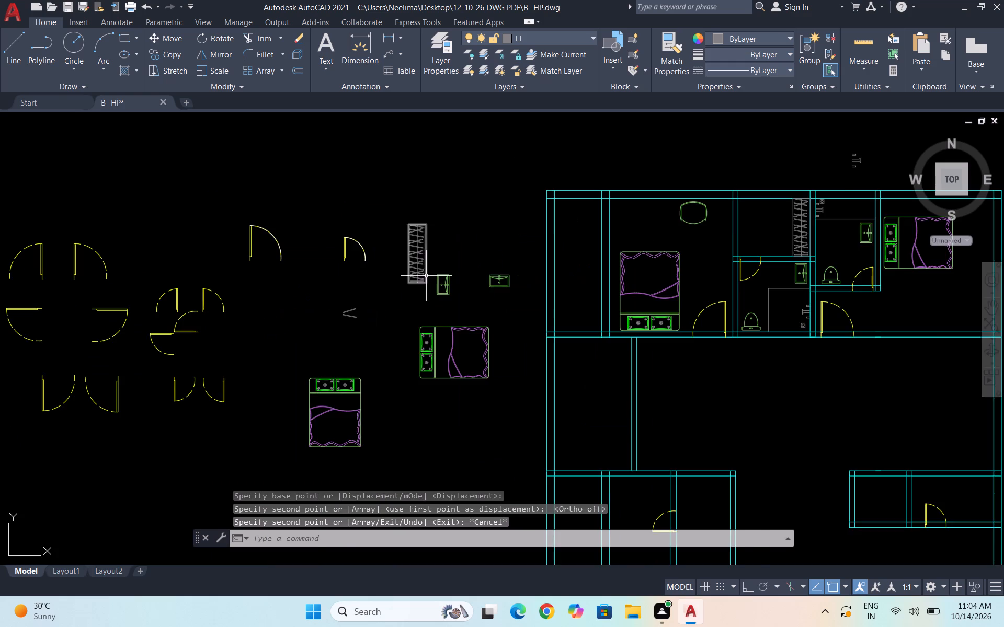
{"action": "scroll", "coordinate": [426, 276], "scroll_direction": "up", "scroll_amount": 1}
{"action": "left_click", "coordinate": [425, 293]}
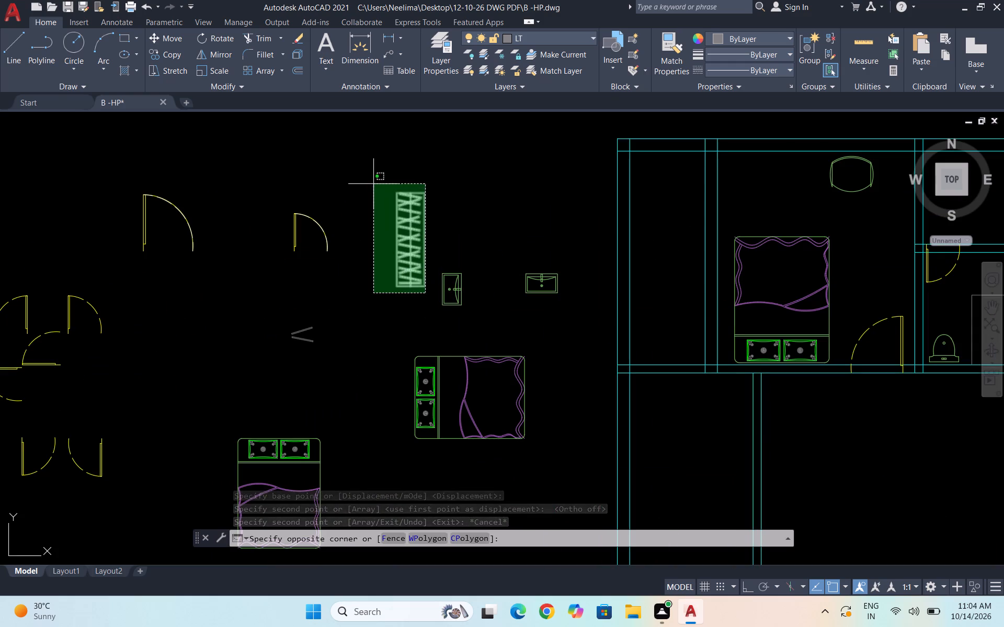
{"action": "left_click", "coordinate": [369, 176]}
{"action": "type", "text": "CO"}
{"action": "key", "text": "Return"}
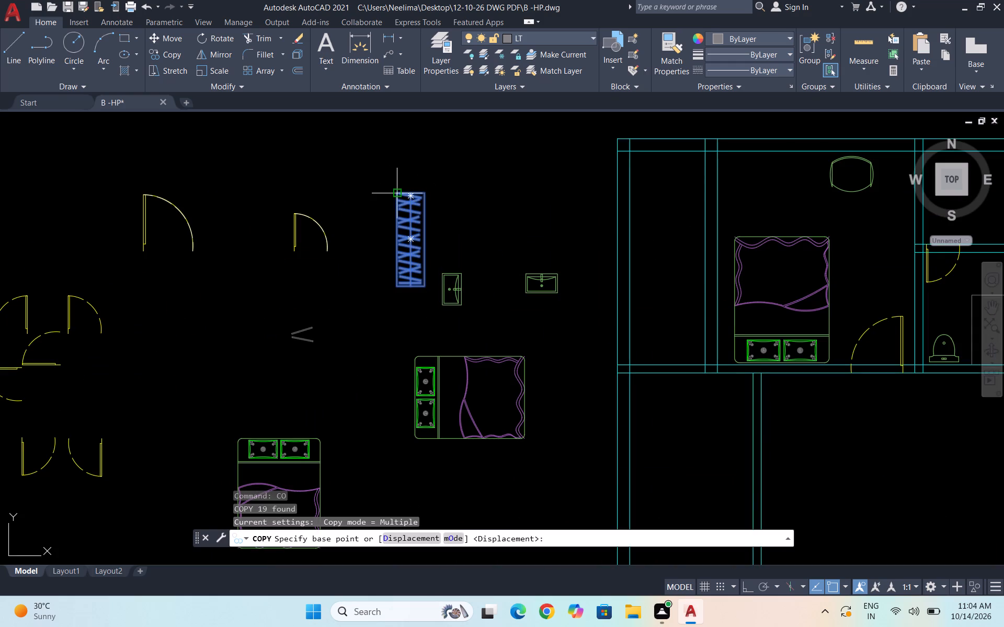
{"action": "left_click", "coordinate": [394, 194]}
{"action": "scroll", "coordinate": [366, 202], "scroll_direction": "down", "scroll_amount": 1}
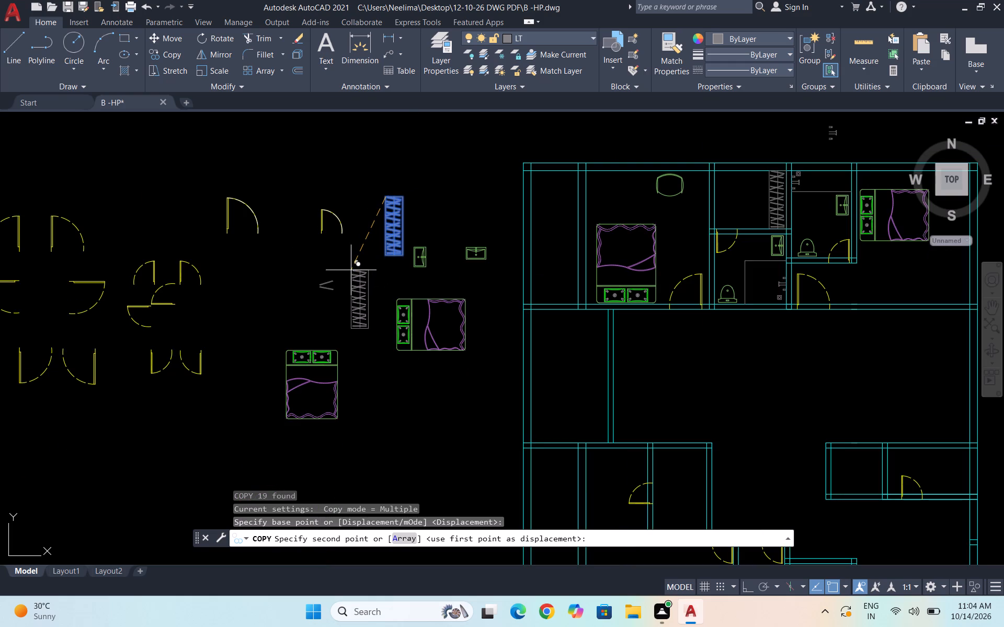
{"action": "scroll", "coordinate": [338, 212], "scroll_direction": "down", "scroll_amount": 3}
{"action": "scroll", "coordinate": [308, 223], "scroll_direction": "up", "scroll_amount": 3}
{"action": "left_click", "coordinate": [309, 224]}
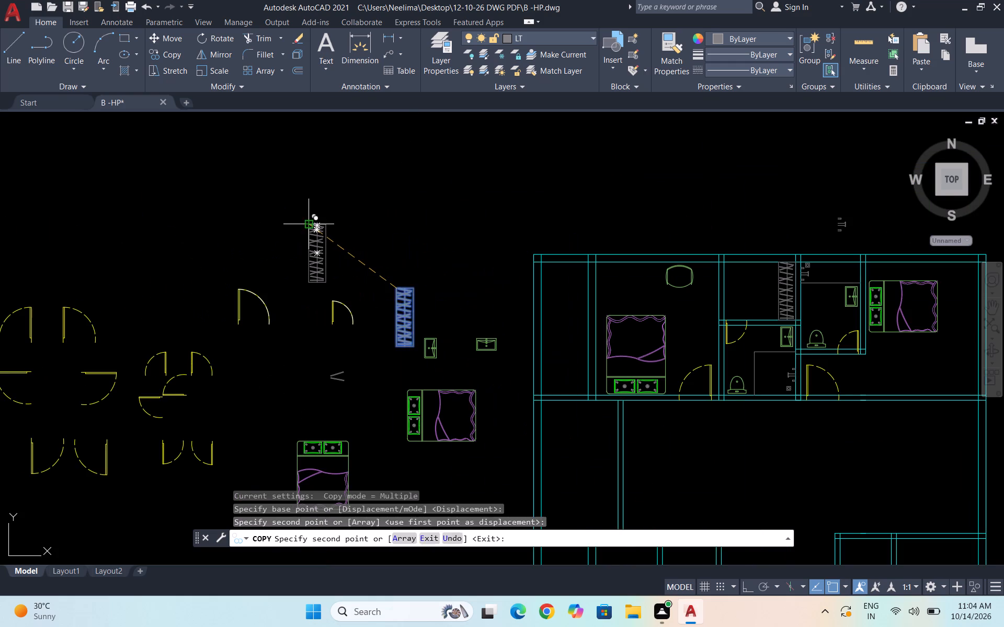
{"action": "key", "text": "Escape"}
Rotate the new wardrobe copy 90 degrees counterclockwise so it lies horizontally.
{"action": "left_click", "coordinate": [345, 287]}
{"action": "left_click", "coordinate": [289, 215]}
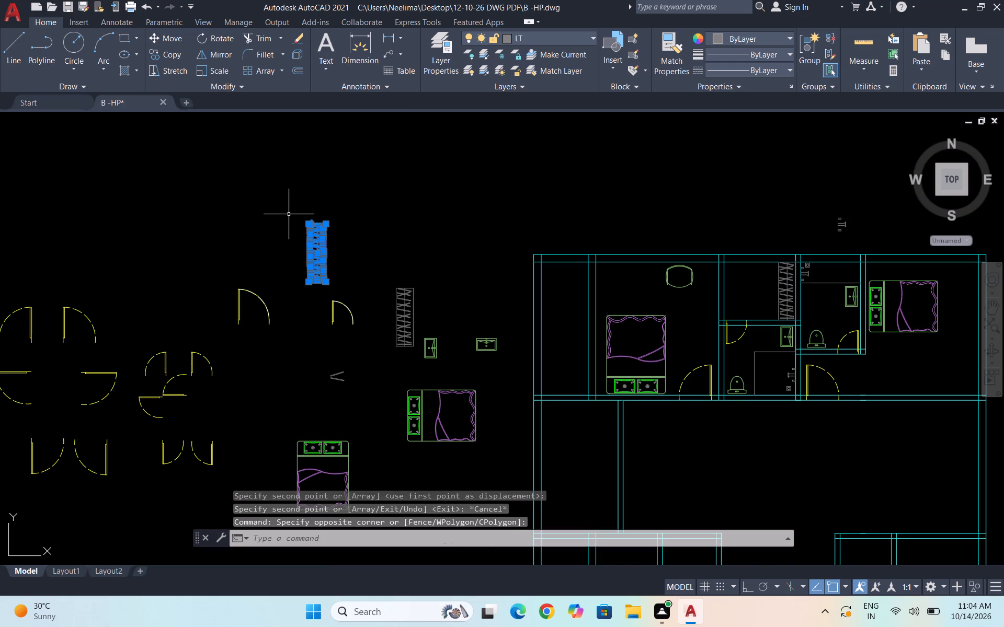
{"action": "type", "text": "RO"}
{"action": "key", "text": "Return"}
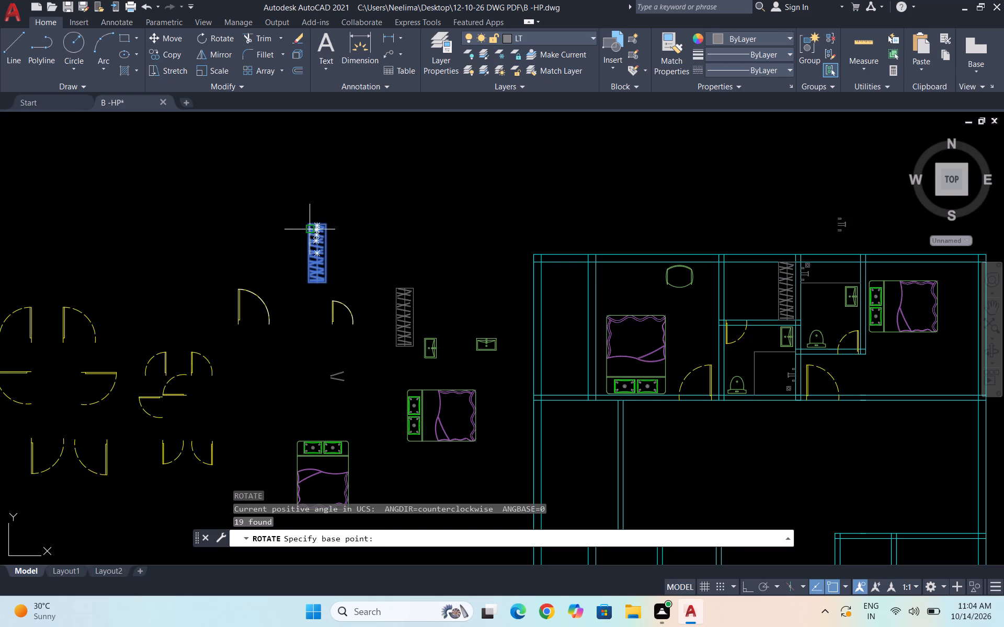
{"action": "left_click", "coordinate": [312, 227]}
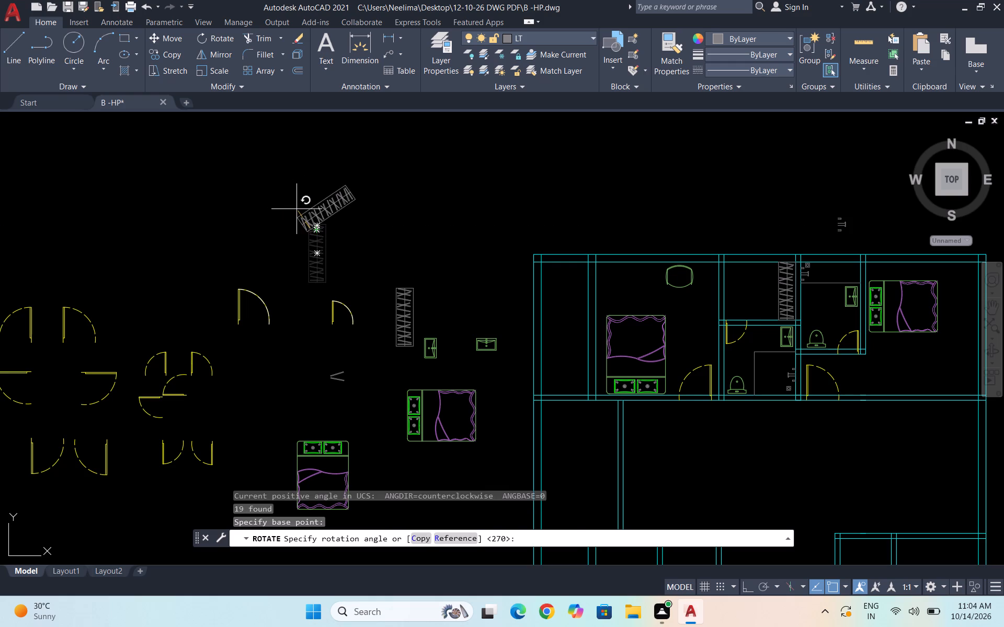
{"action": "key", "text": "F8"}
{"action": "left_click", "coordinate": [297, 209]}
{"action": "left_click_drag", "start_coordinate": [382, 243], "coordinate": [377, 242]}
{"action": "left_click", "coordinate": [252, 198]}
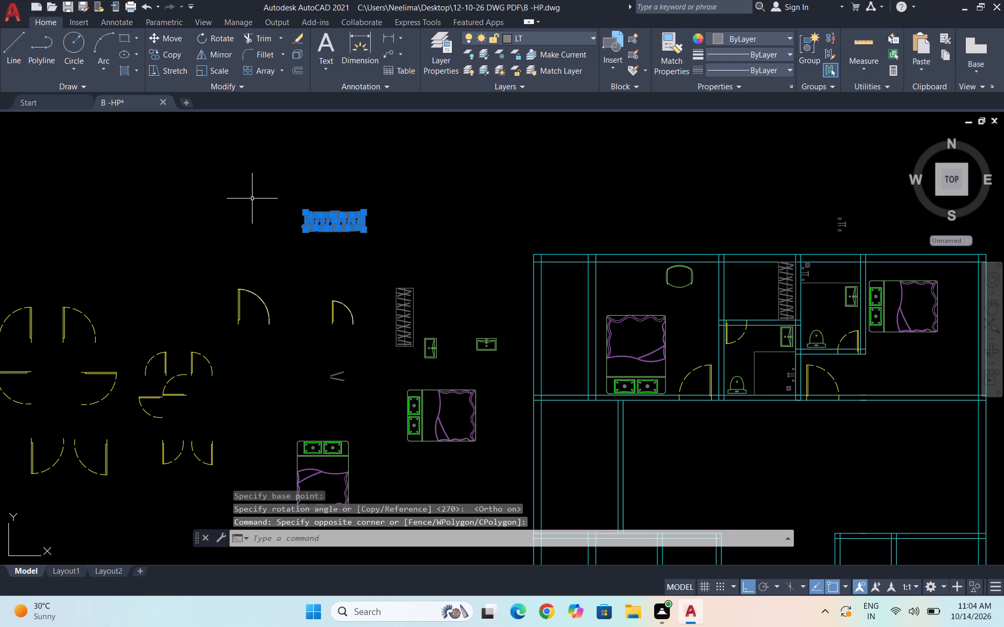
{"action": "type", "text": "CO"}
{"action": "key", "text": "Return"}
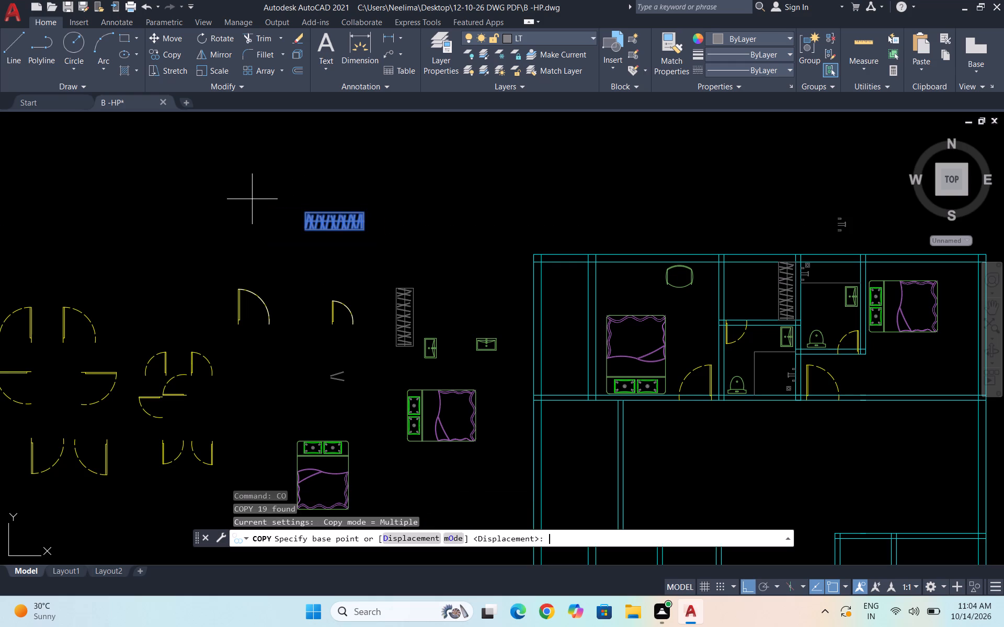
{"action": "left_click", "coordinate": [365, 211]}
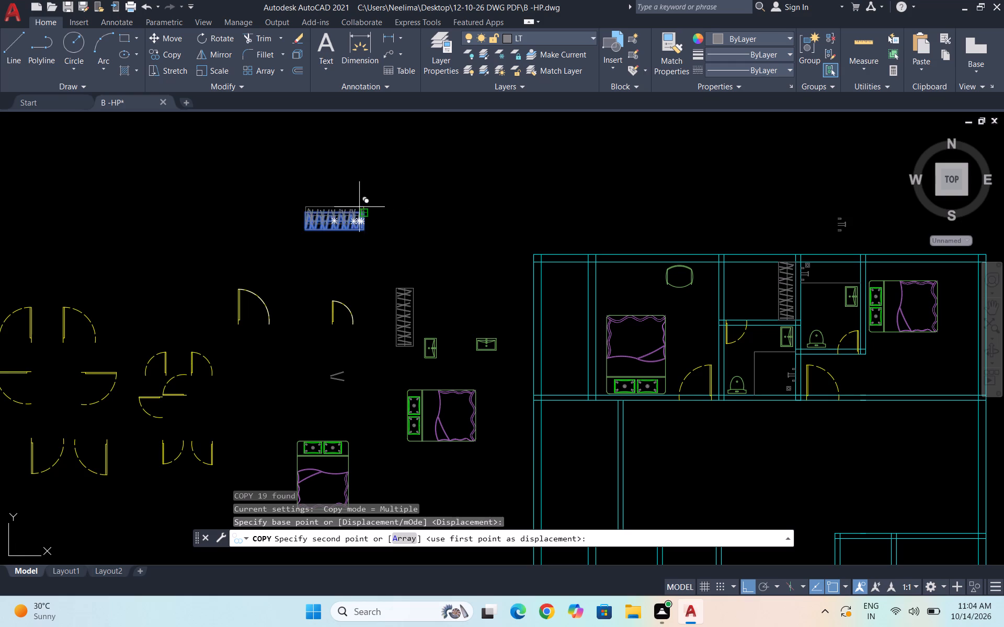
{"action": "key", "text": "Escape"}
Copy the horizontal wardrobe twice, side by side, along the upper-right bedroom's bottom wall, starting from its lower-right inner corner.
{"action": "left_click_drag", "start_coordinate": [369, 245], "coordinate": [357, 234]}
{"action": "left_click", "coordinate": [266, 200]}
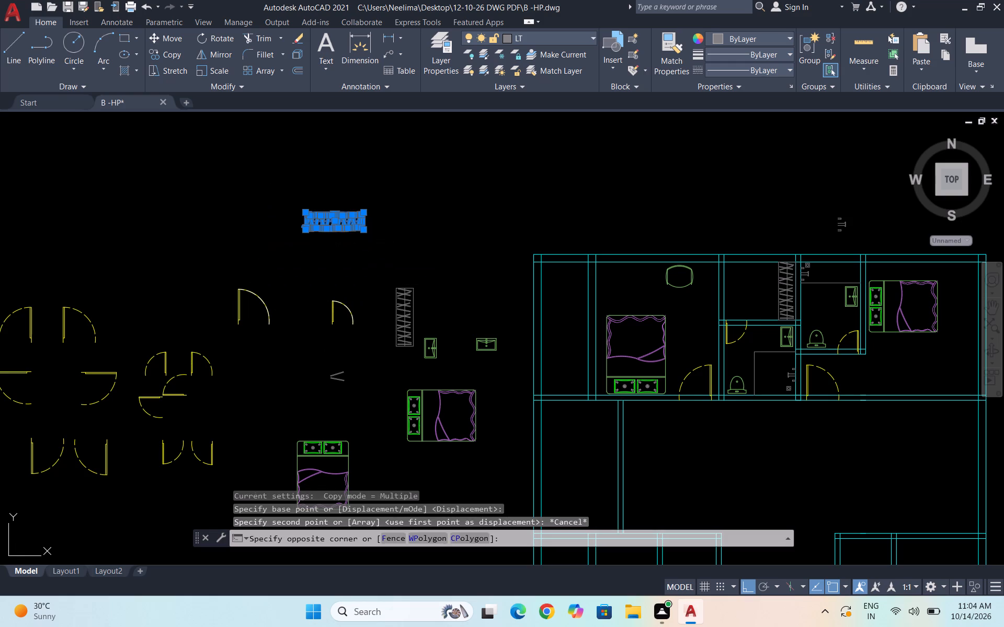
{"action": "type", "text": "CO"}
{"action": "key", "text": "Return"}
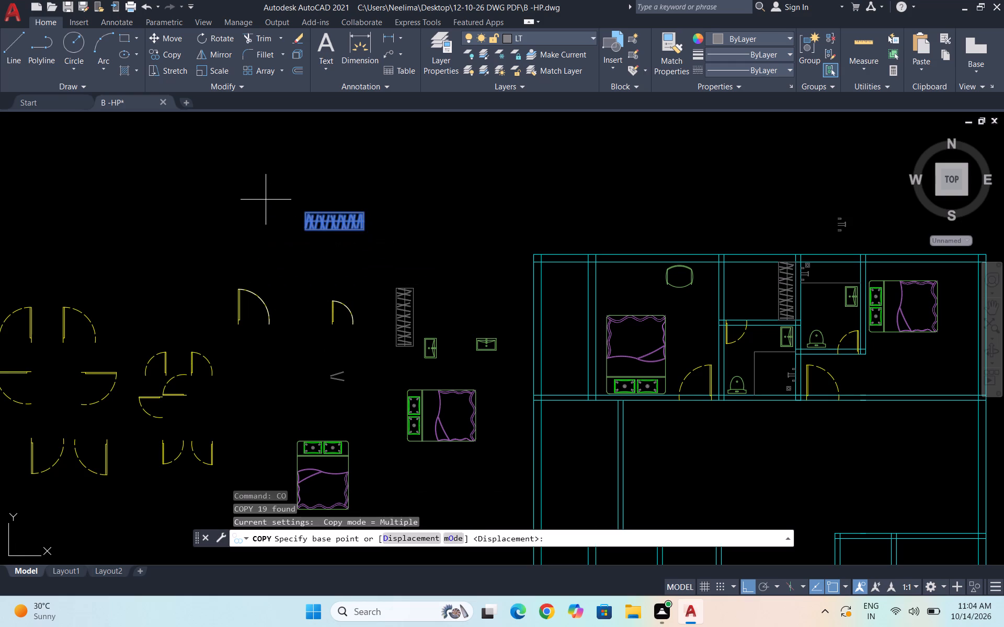
{"action": "scroll", "coordinate": [371, 233], "scroll_direction": "up", "scroll_amount": 2}
{"action": "left_click", "coordinate": [349, 225]}
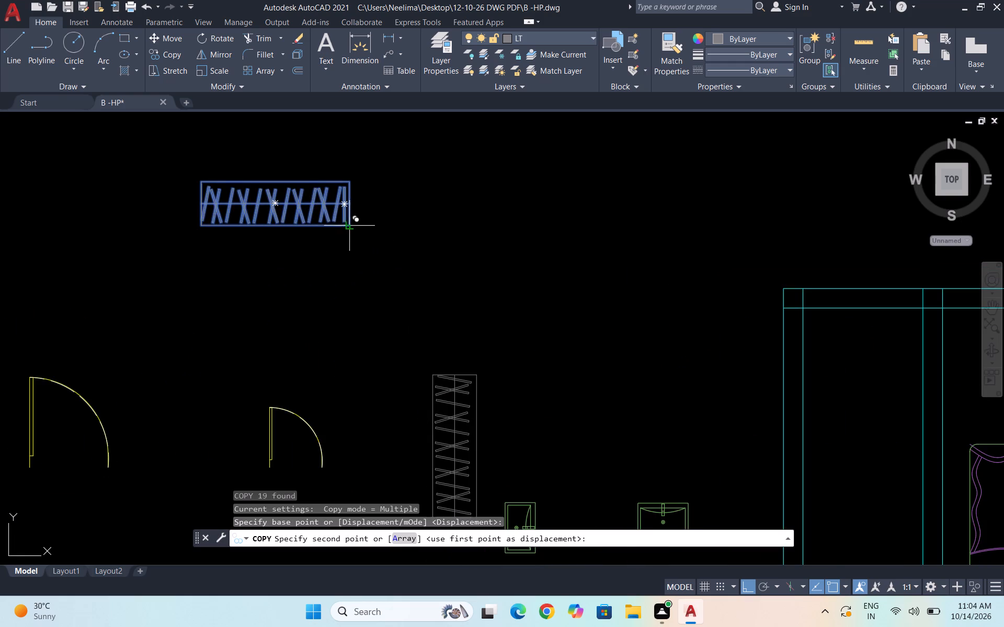
{"action": "scroll", "coordinate": [323, 200], "scroll_direction": "down", "scroll_amount": 2}
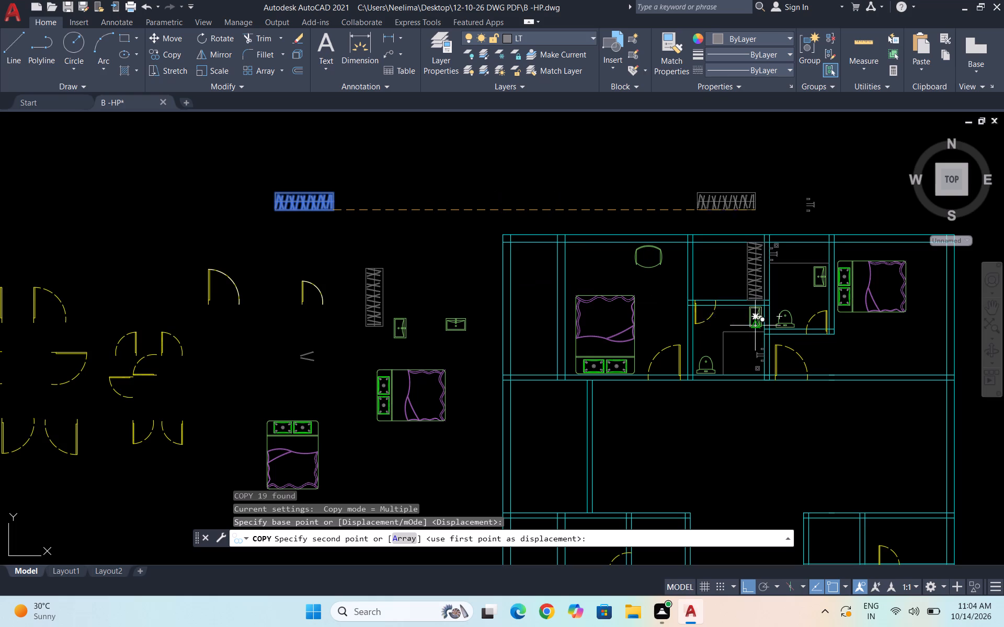
{"action": "key", "text": "F8"}
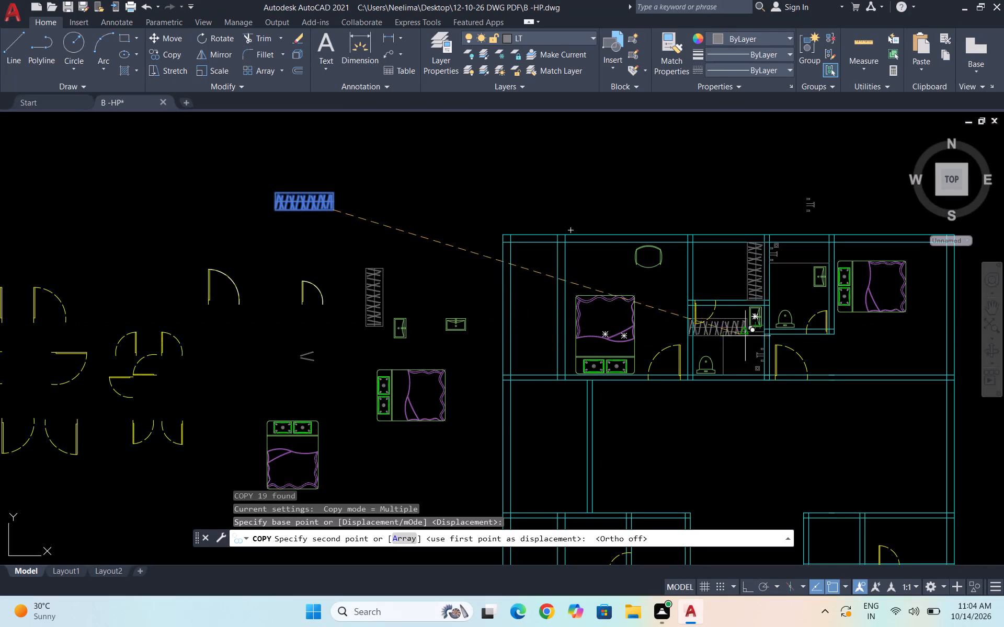
{"action": "scroll", "coordinate": [798, 358], "scroll_direction": "down", "scroll_amount": 2}
{"action": "scroll", "coordinate": [857, 360], "scroll_direction": "up", "scroll_amount": 3}
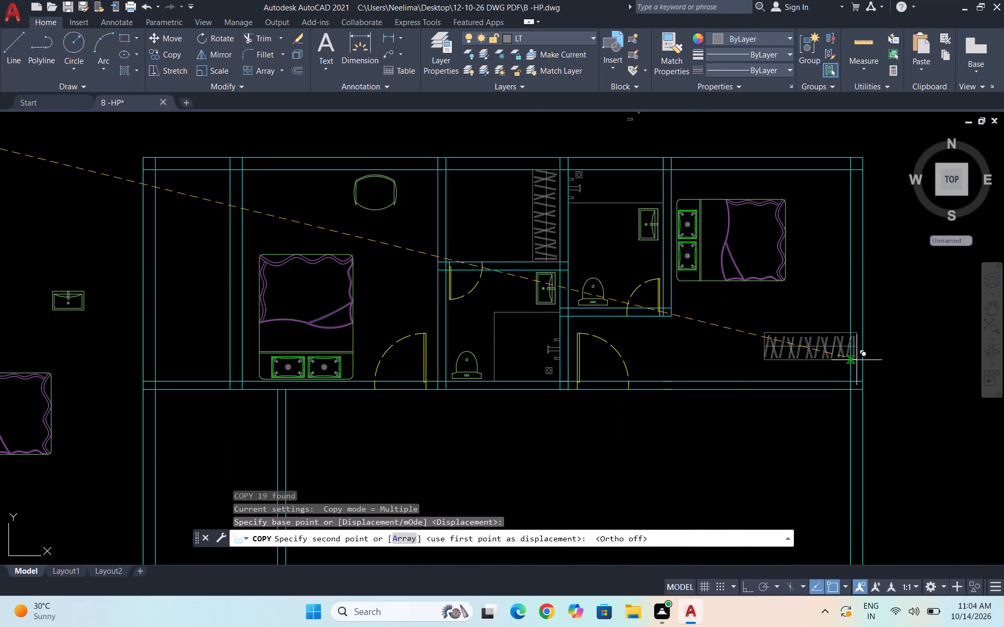
{"action": "scroll", "coordinate": [839, 373], "scroll_direction": "up", "scroll_amount": 2}
{"action": "left_click", "coordinate": [865, 392]}
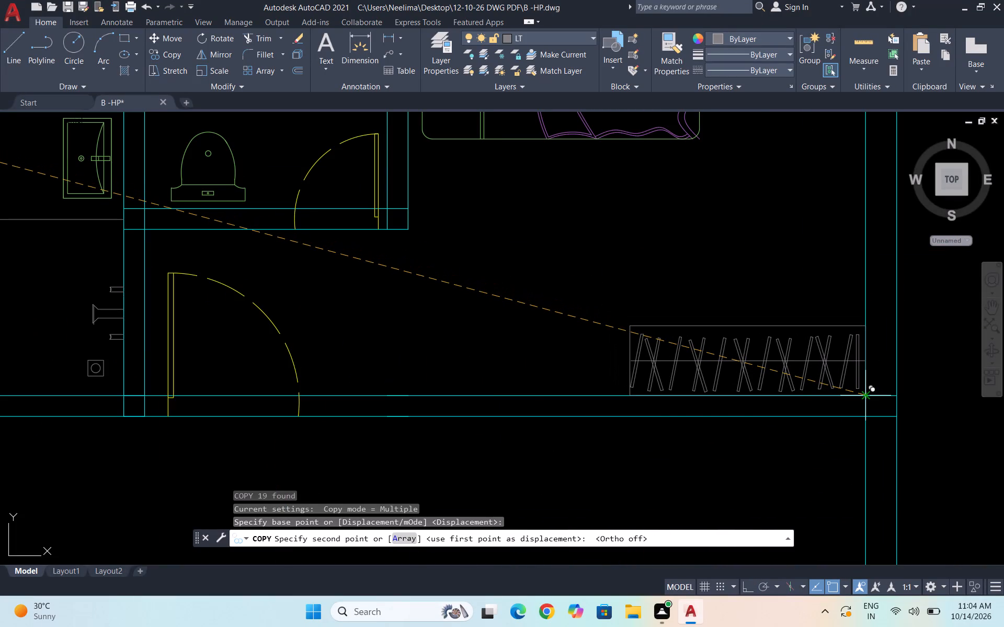
{"action": "left_click", "coordinate": [630, 392]}
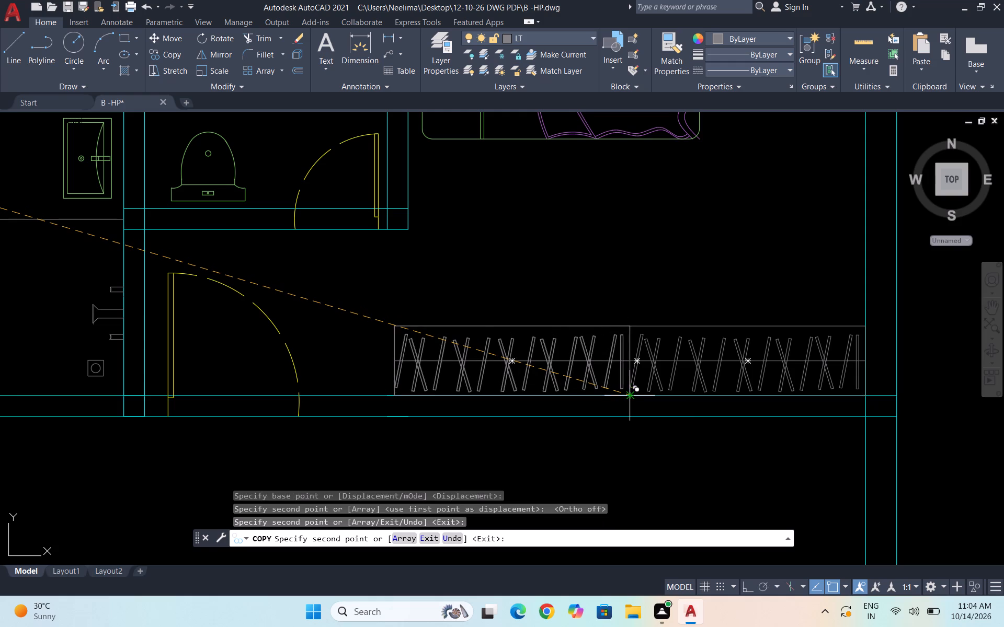
{"action": "key", "text": "Escape"}
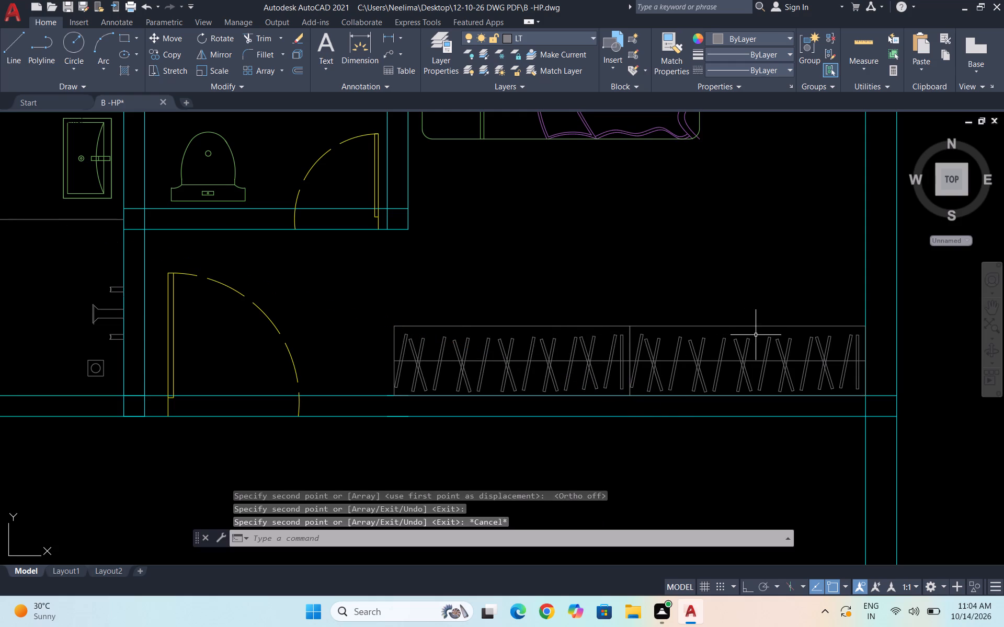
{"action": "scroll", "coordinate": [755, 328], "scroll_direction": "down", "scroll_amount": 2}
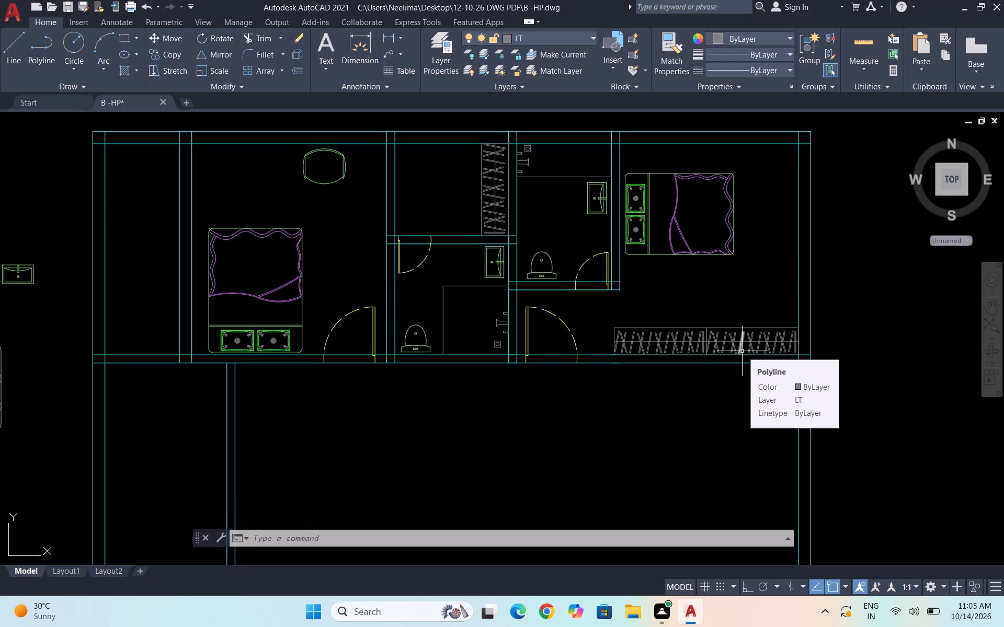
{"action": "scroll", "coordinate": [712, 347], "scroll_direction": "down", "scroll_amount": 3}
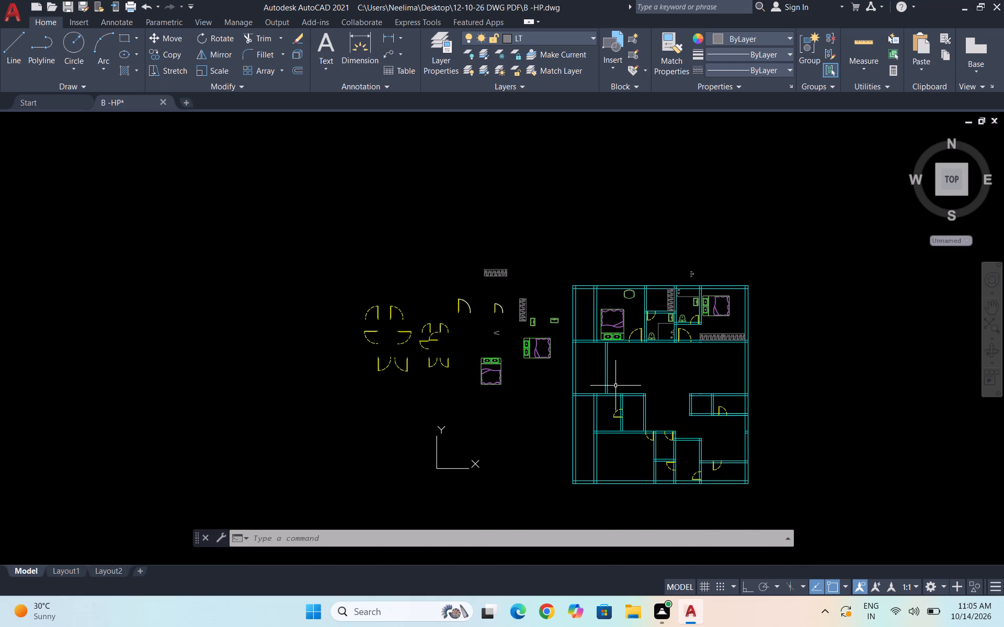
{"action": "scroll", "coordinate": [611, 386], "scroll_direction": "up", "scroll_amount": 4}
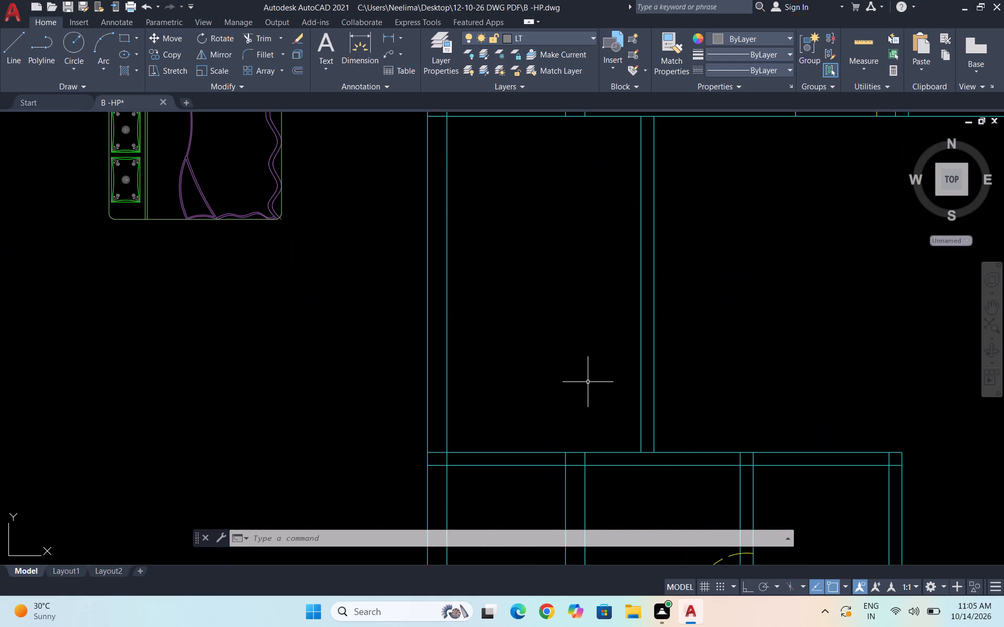
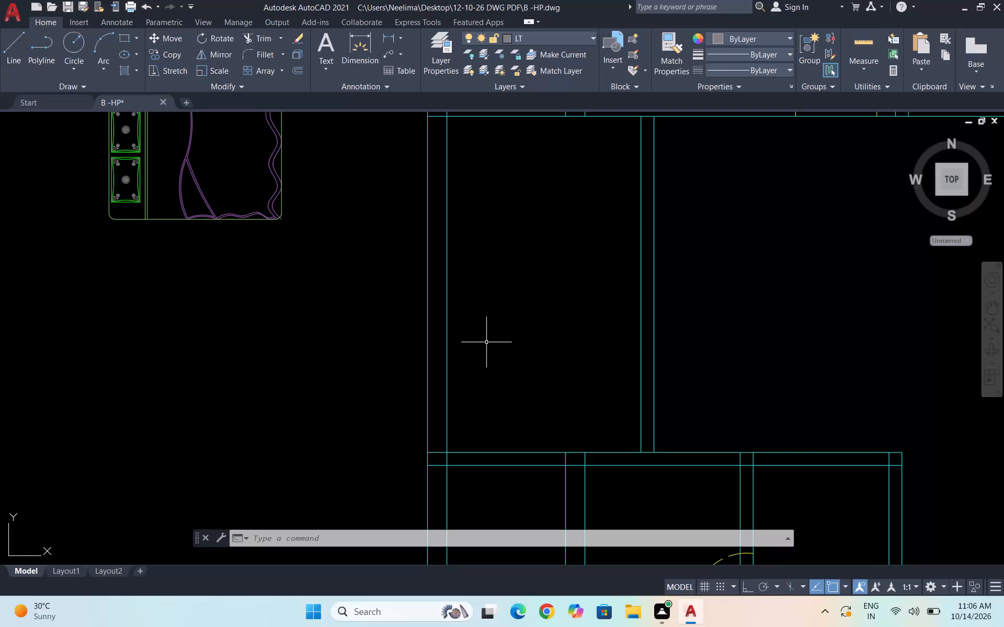
Draw a sloping line about 3' long at about 49° in the empty space below the loose beds beside the plan.
{"action": "scroll", "coordinate": [451, 341], "scroll_direction": "down", "scroll_amount": 1}
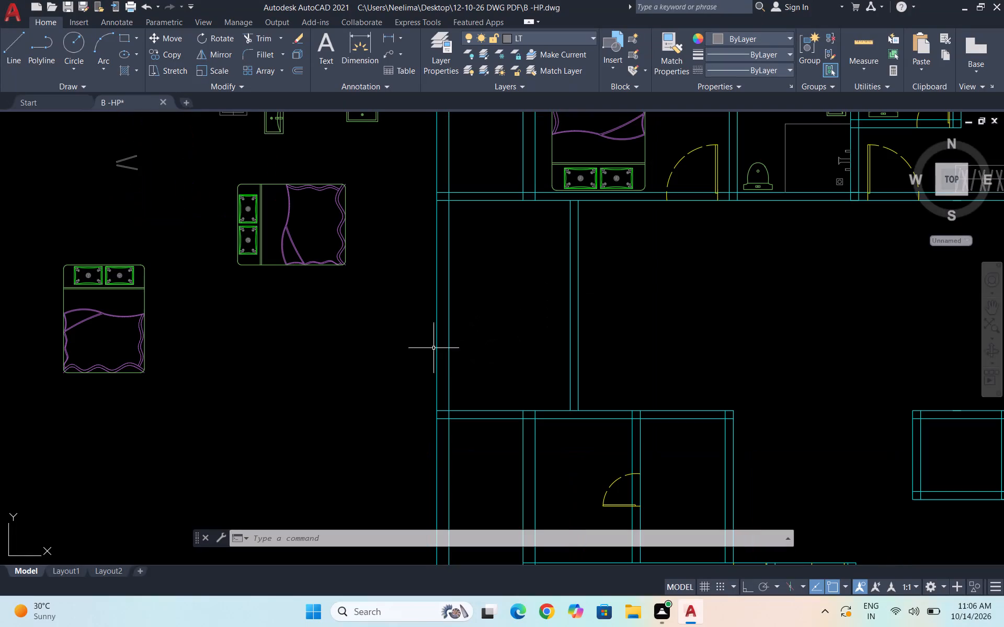
{"action": "key", "text": "Escape"}
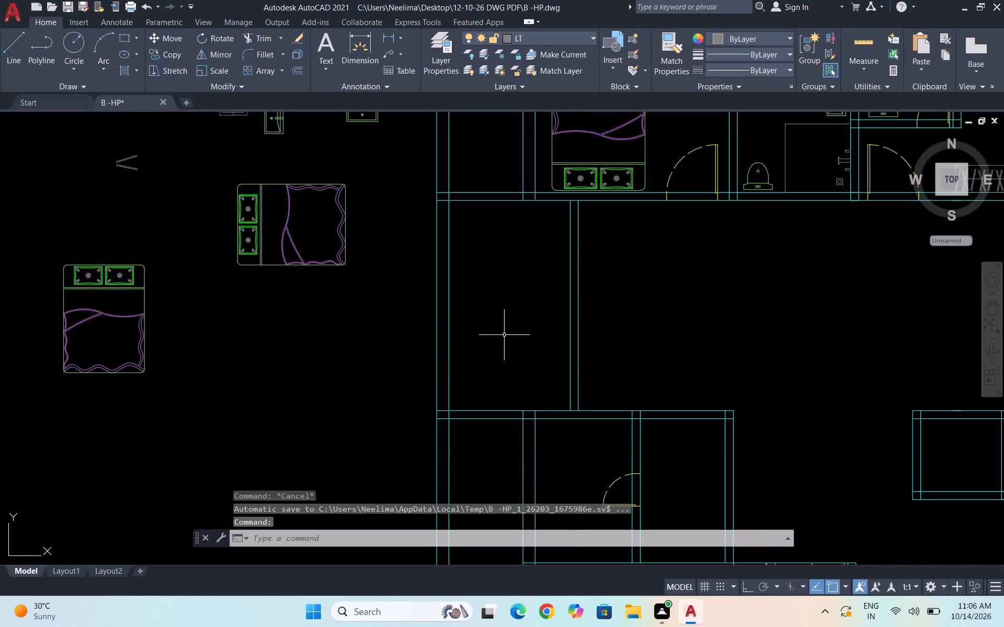
{"action": "key", "text": "l"}
{"action": "key", "text": "Return"}
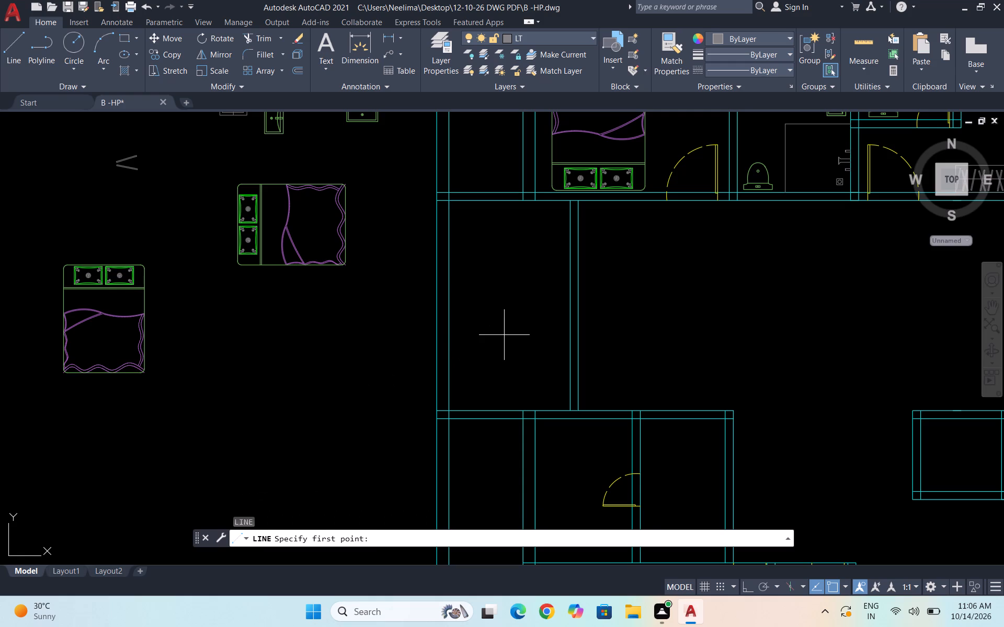
{"action": "scroll", "coordinate": [508, 257], "scroll_direction": "up", "scroll_amount": 1}
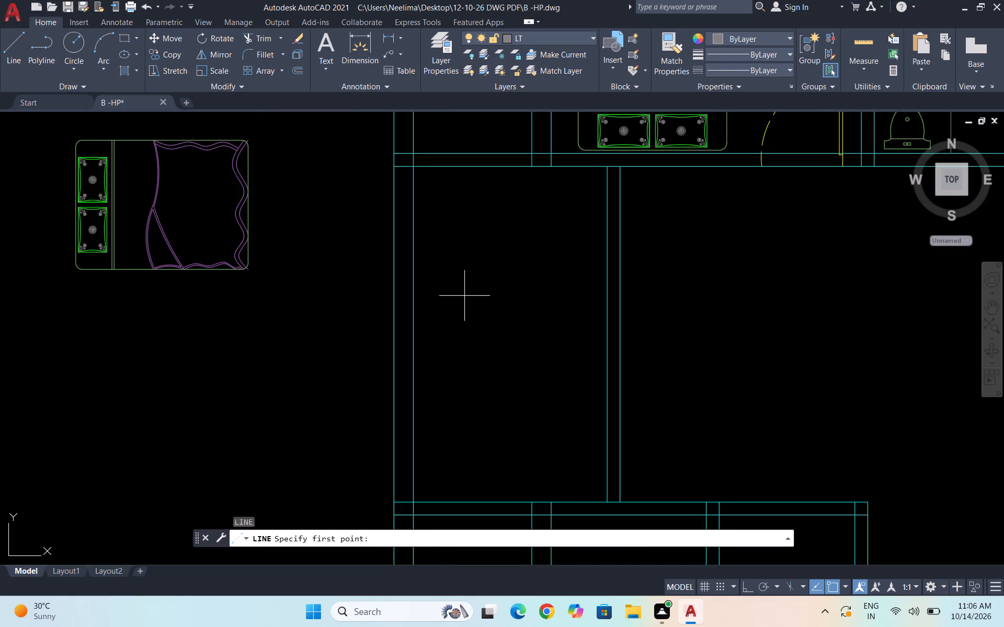
{"action": "scroll", "coordinate": [483, 281], "scroll_direction": "down", "scroll_amount": 1}
{"action": "left_click", "coordinate": [274, 376]}
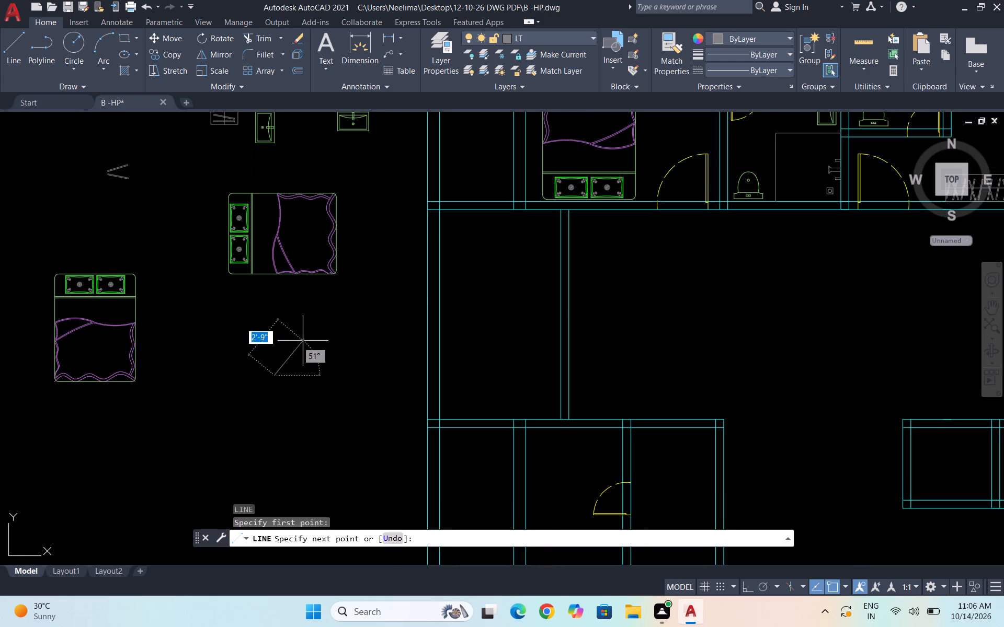
{"action": "scroll", "coordinate": [298, 352], "scroll_direction": "up", "scroll_amount": 1}
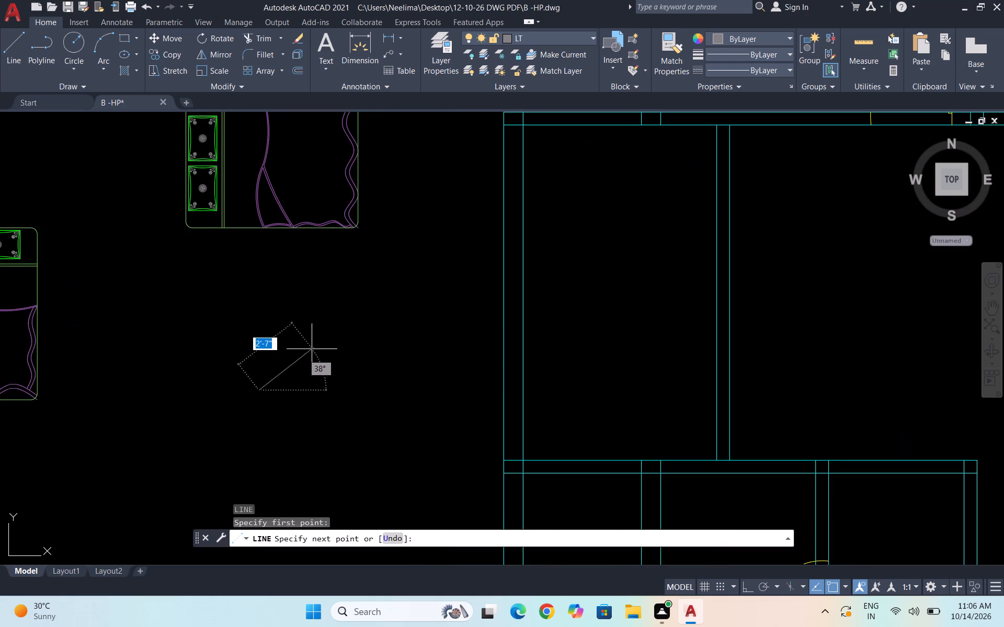
{"action": "left_click", "coordinate": [310, 332]}
{"action": "key", "text": "Escape"}
Draw a three-point arc through both ends of the sloping line and trim the part beyond its upper end.
{"action": "key", "text": "a"}
{"action": "key", "text": "Return"}
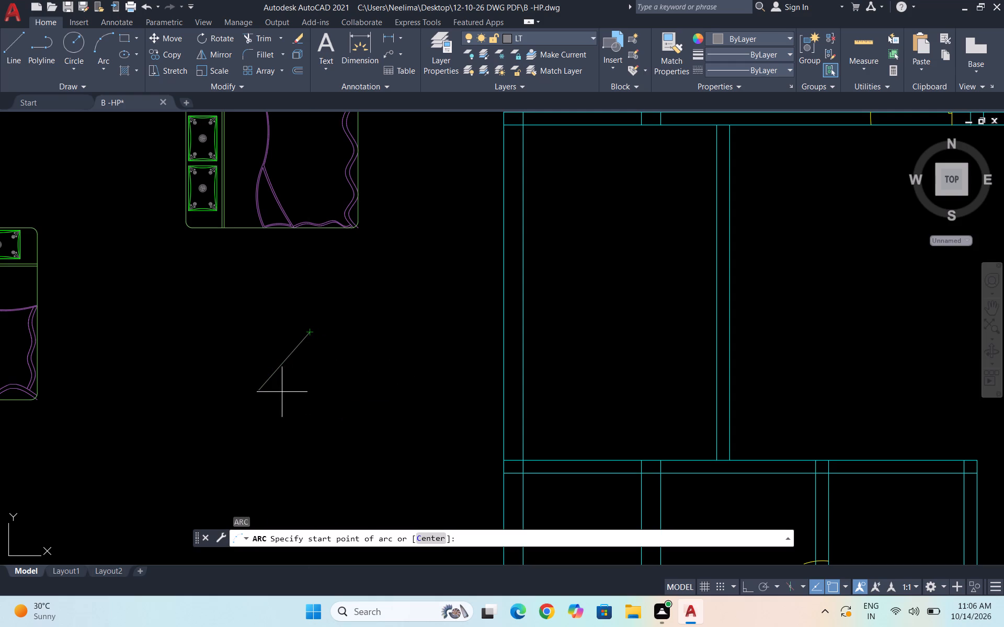
{"action": "left_click", "coordinate": [262, 392]}
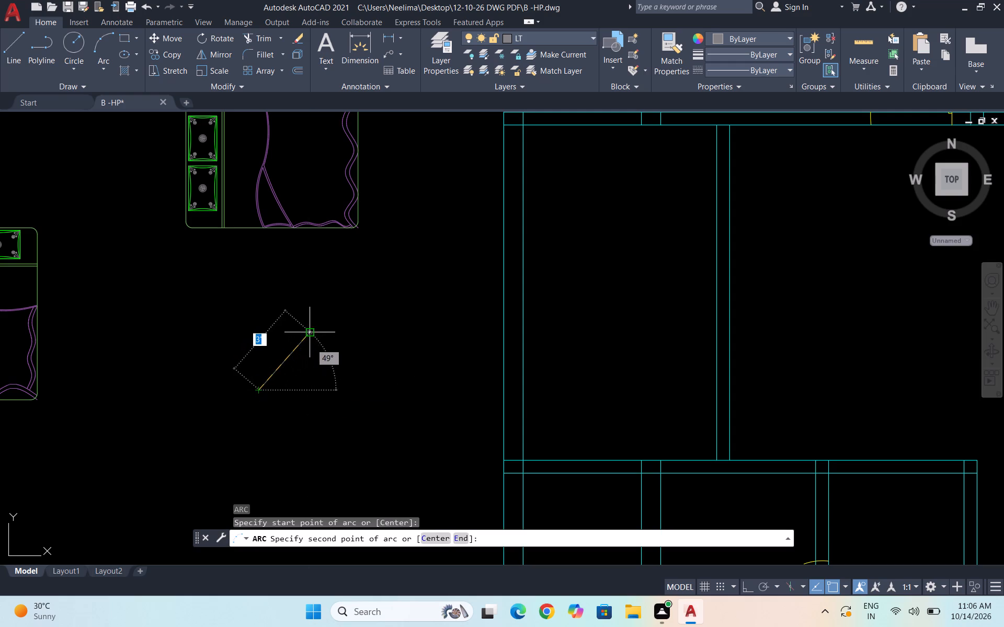
{"action": "left_click", "coordinate": [308, 334]}
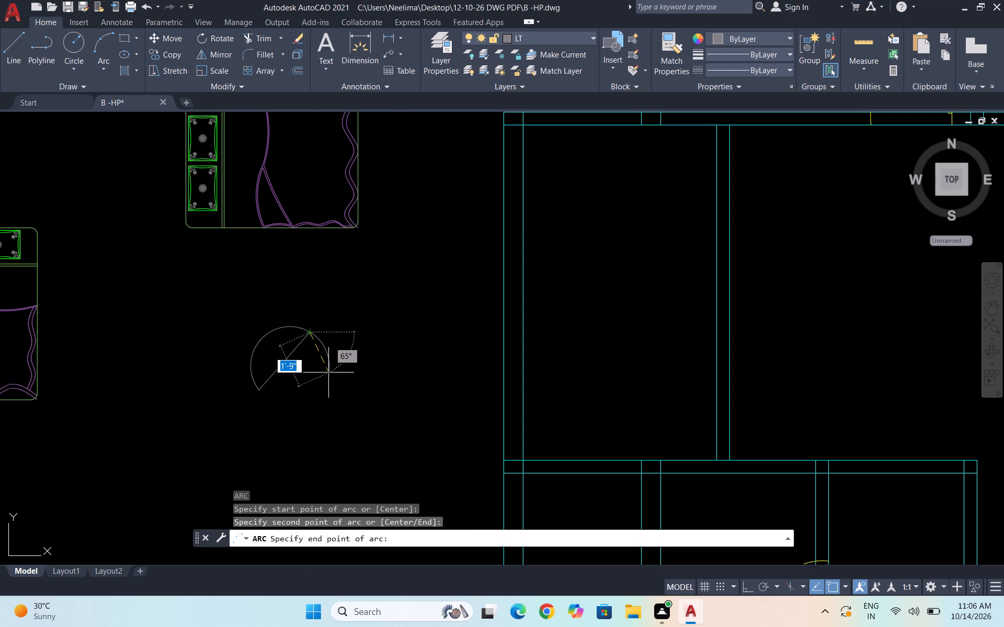
{"action": "left_click", "coordinate": [336, 381]}
{"action": "type", "text": "TR"}
{"action": "key", "text": "Return"}
{"action": "left_click_drag", "start_coordinate": [340, 345], "coordinate": [284, 396]}
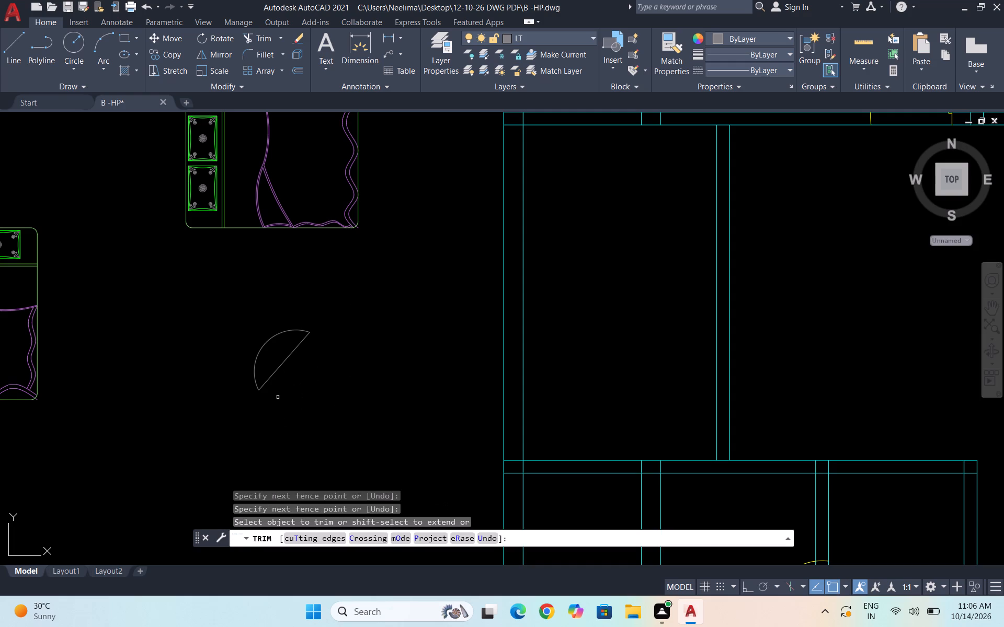
{"action": "key", "text": "Escape"}
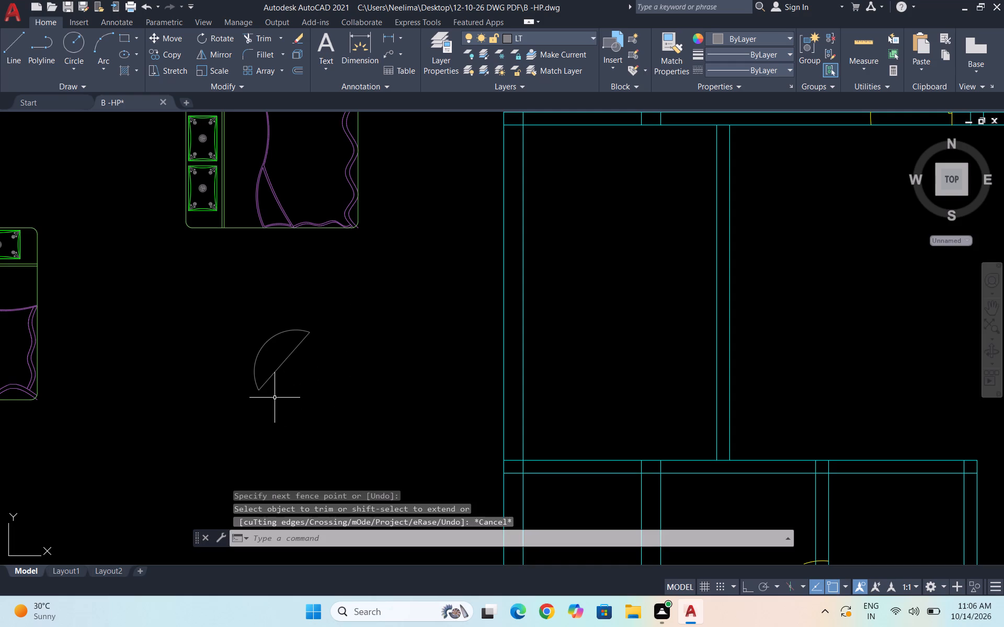
Draw a short line about 6" long outward from the chord near its lower end, on the side opposite the arc.
{"action": "key", "text": "l"}
{"action": "key", "text": "Return"}
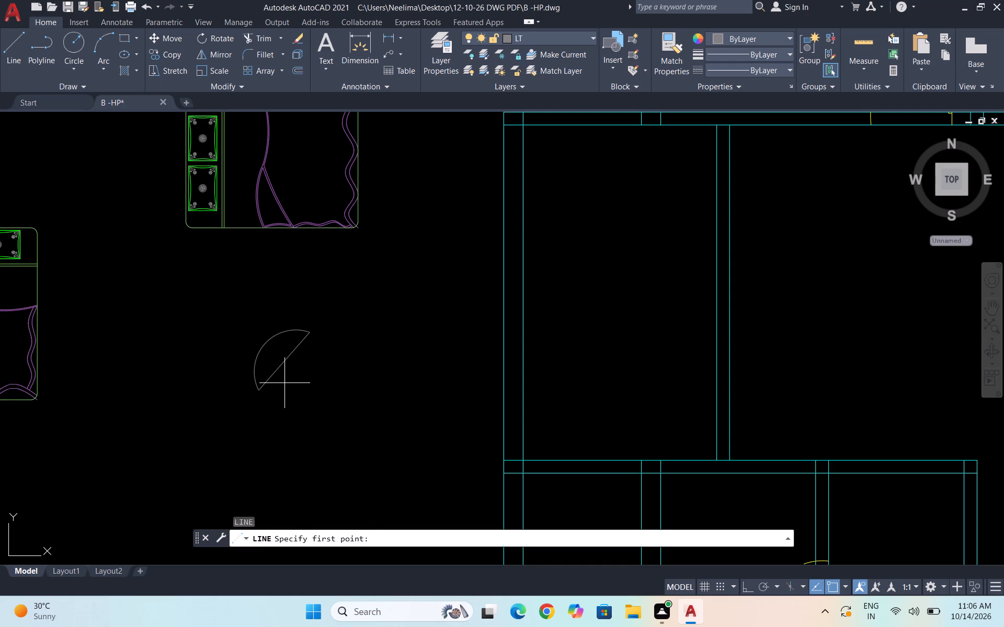
{"action": "scroll", "coordinate": [284, 387], "scroll_direction": "up", "scroll_amount": 1}
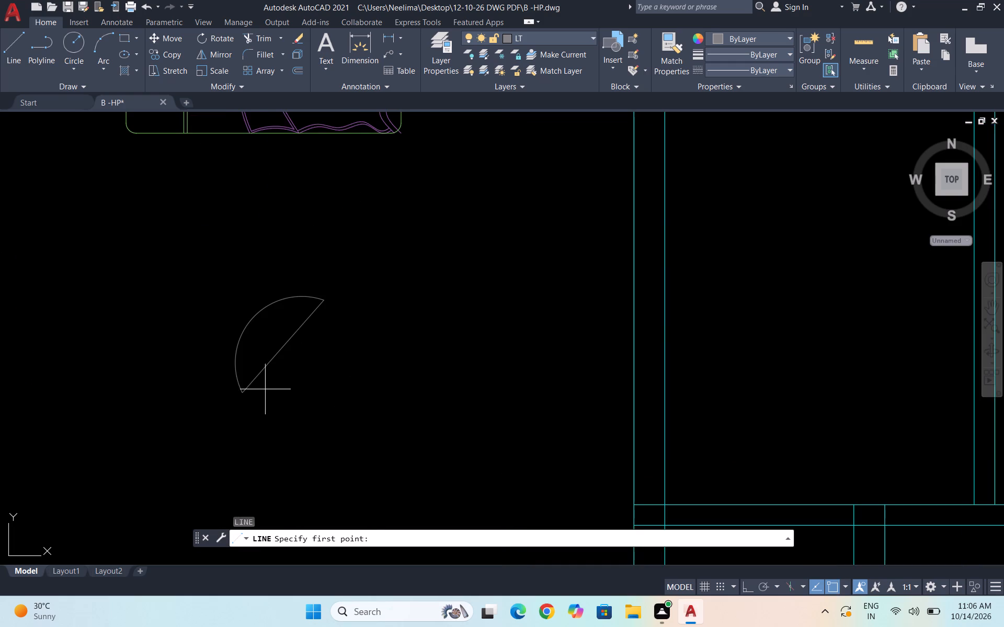
{"action": "left_click", "coordinate": [254, 381]}
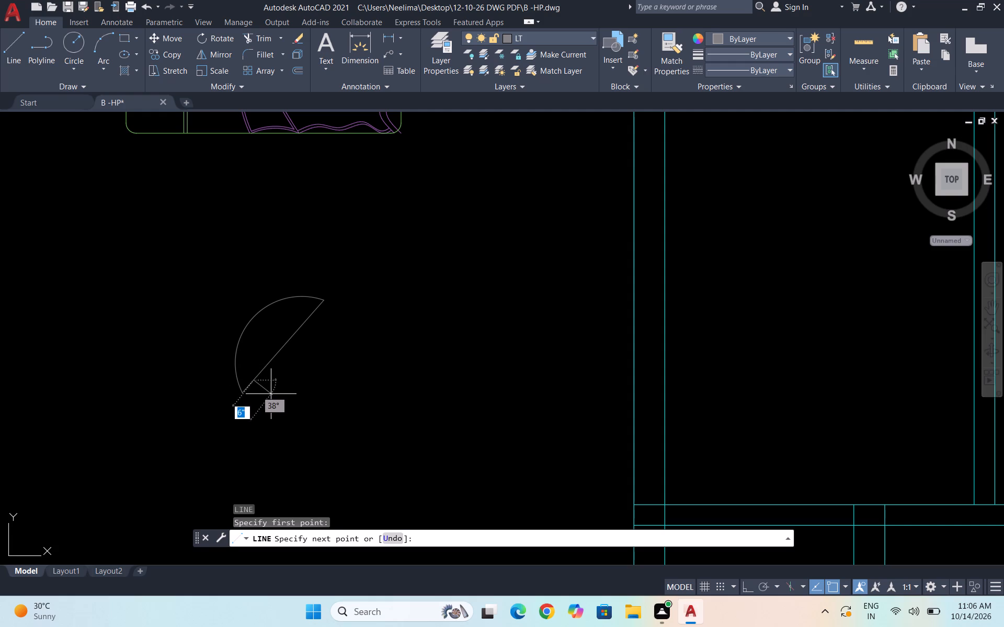
{"action": "left_click", "coordinate": [271, 394]}
{"action": "key", "text": "Escape"}
Copy the short line along the chord to a matching position near its upper end.
{"action": "left_click", "coordinate": [283, 399]}
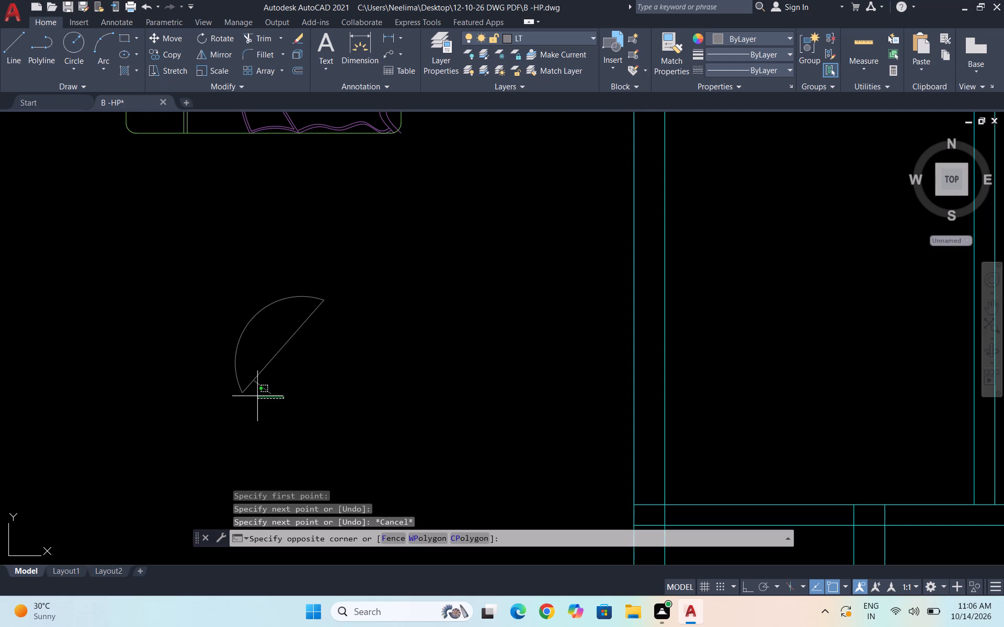
{"action": "left_click", "coordinate": [259, 391]}
{"action": "type", "text": "CO"}
{"action": "key", "text": "Return"}
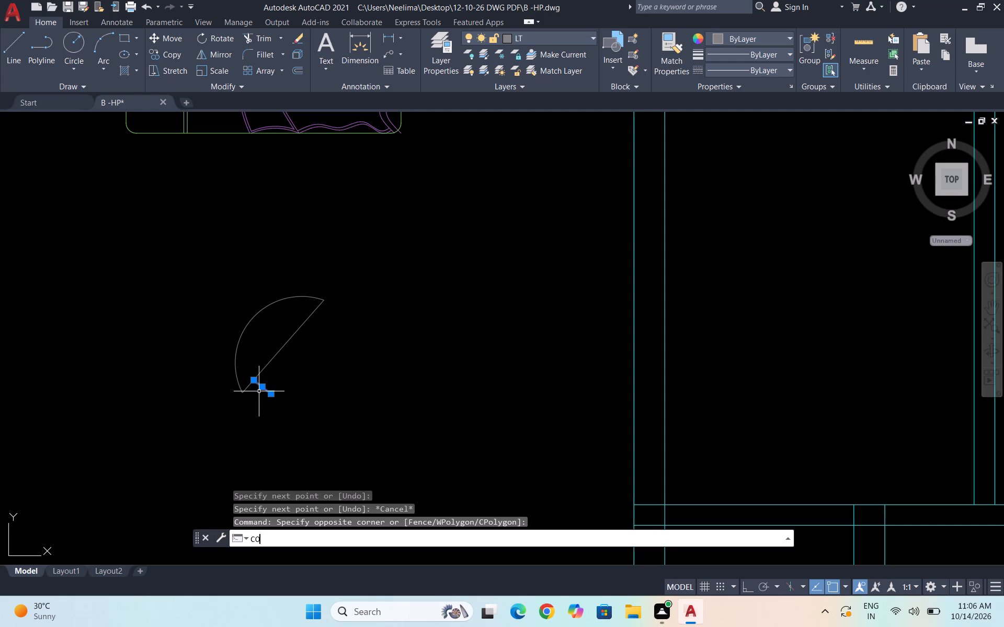
{"action": "left_click", "coordinate": [253, 382]}
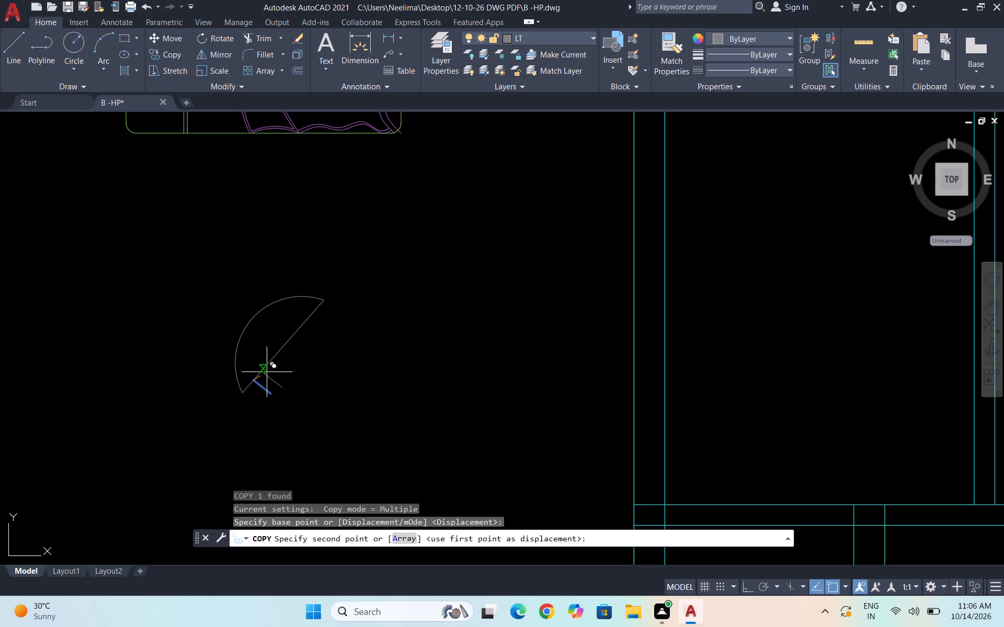
{"action": "left_click", "coordinate": [309, 316]}
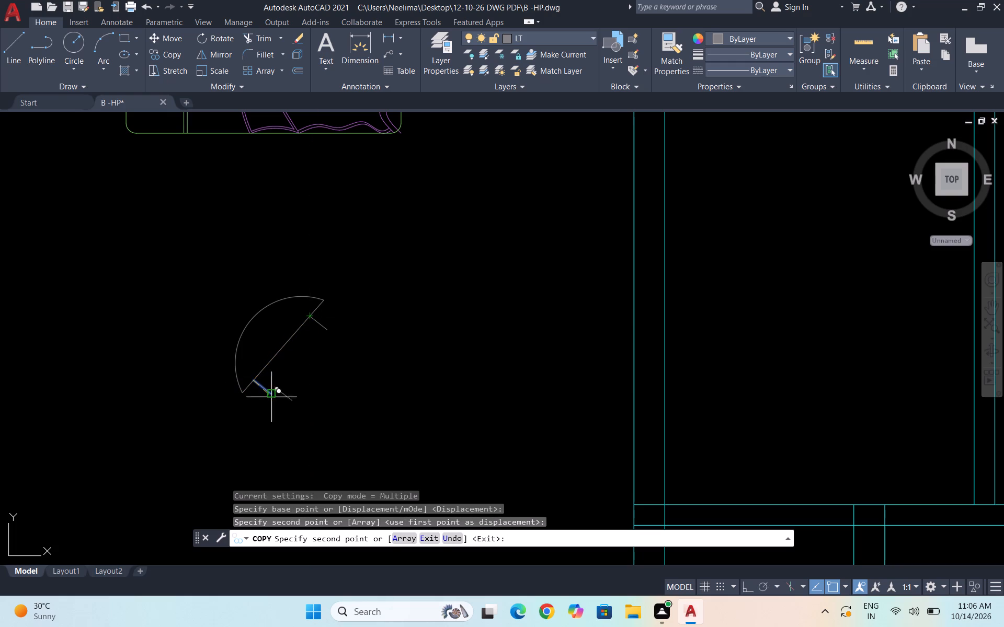
{"action": "key", "text": "Escape"}
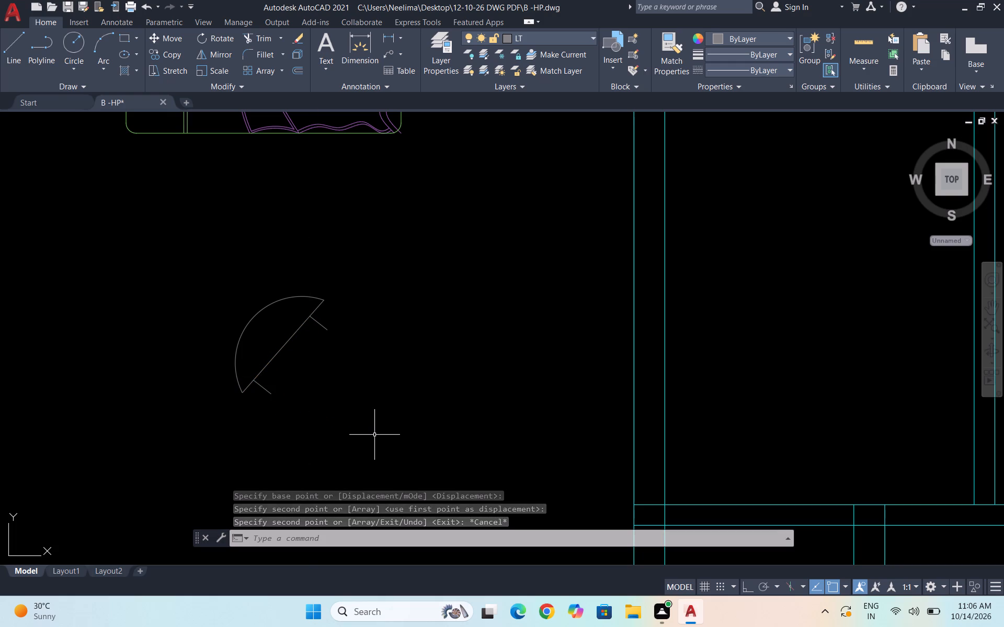
Draw a separate line about 2'-1" long at about 51°, roughly parallel to the chord beyond the two short lines.
{"action": "key", "text": "l"}
{"action": "key", "text": "Return"}
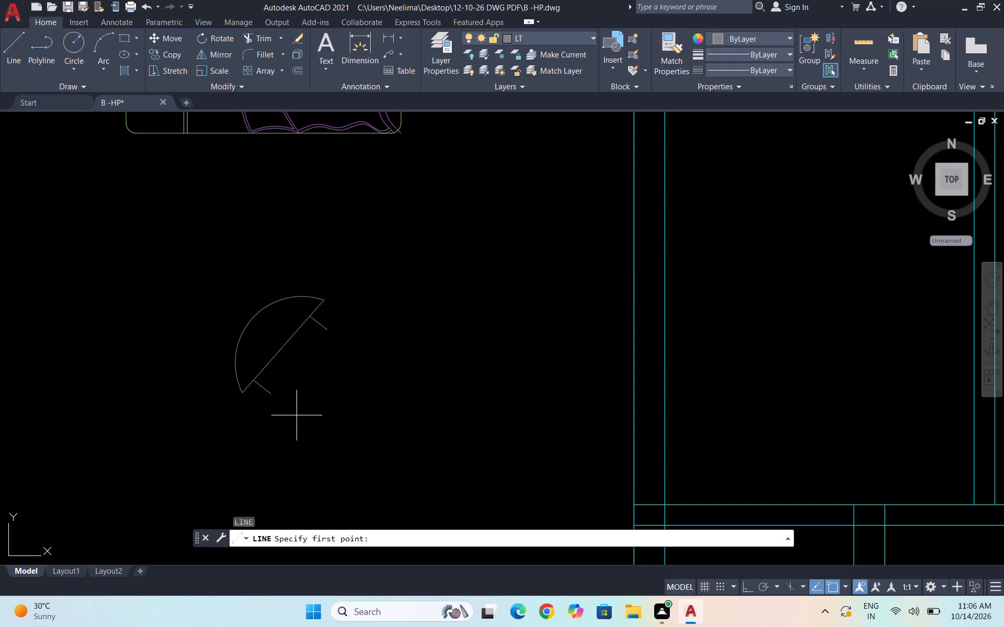
{"action": "left_click", "coordinate": [295, 413]}
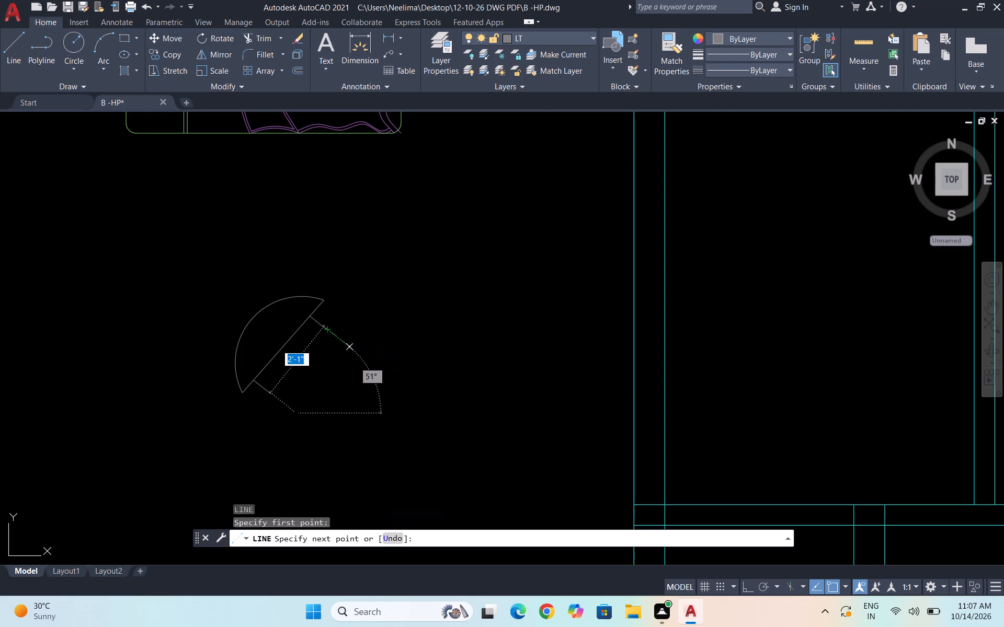
{"action": "left_click", "coordinate": [351, 345]}
{"action": "key", "text": "Escape"}
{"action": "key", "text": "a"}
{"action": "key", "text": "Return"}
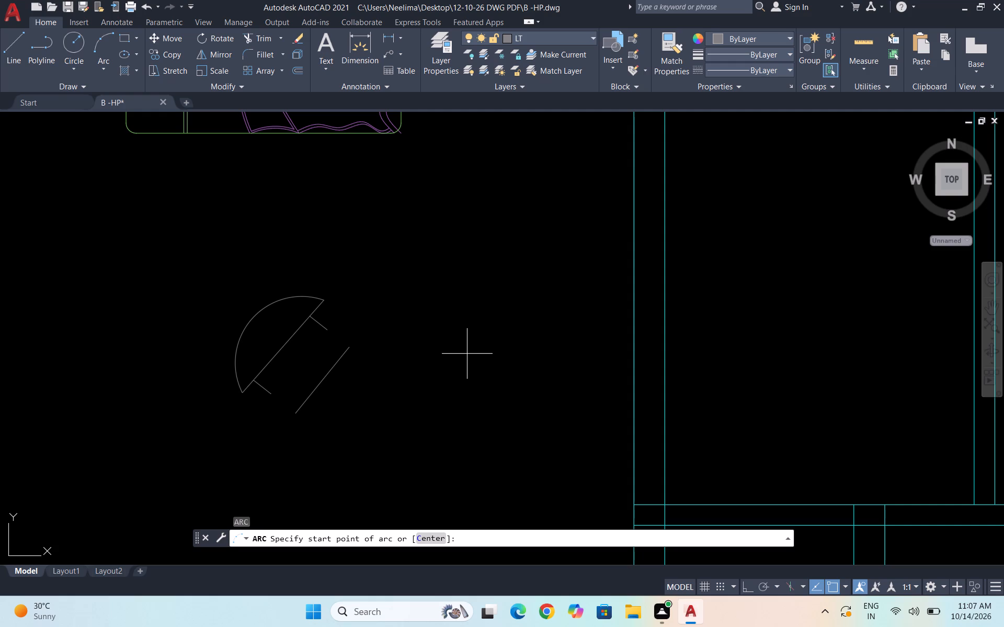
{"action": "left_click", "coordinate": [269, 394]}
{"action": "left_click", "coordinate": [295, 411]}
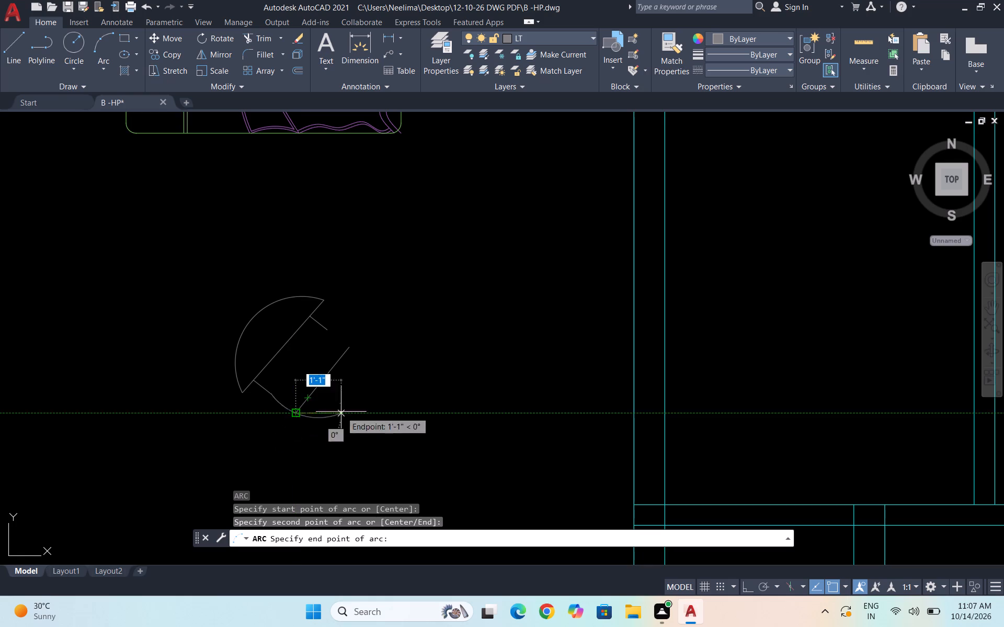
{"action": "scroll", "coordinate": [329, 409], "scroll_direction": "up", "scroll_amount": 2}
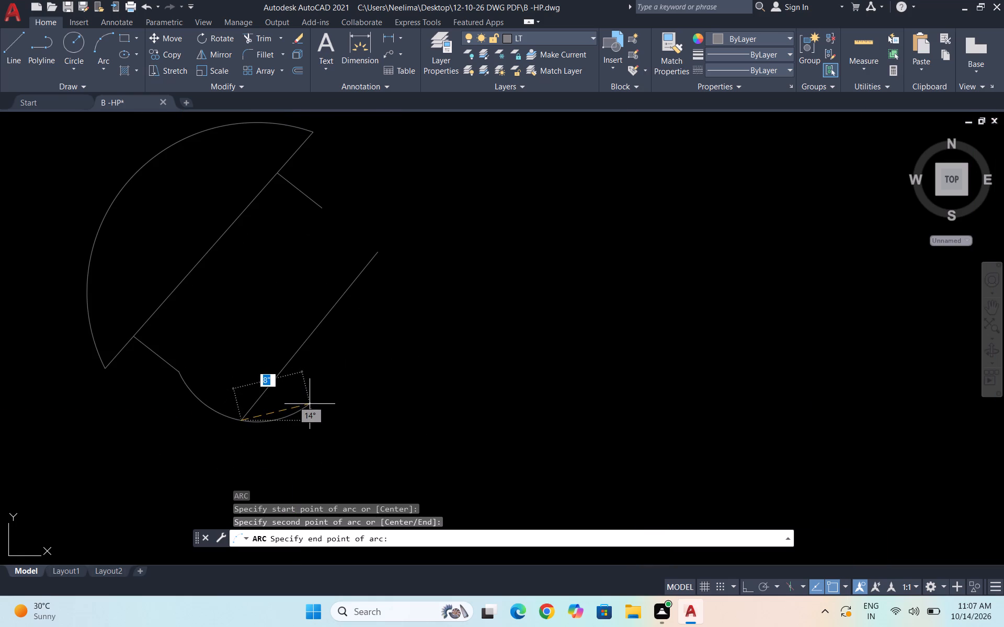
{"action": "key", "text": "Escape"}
Draw a three-point arc from the lower short line's free end through the outer line's lower end, ending beyond that line.
{"action": "key", "text": "a"}
{"action": "key", "text": "Return"}
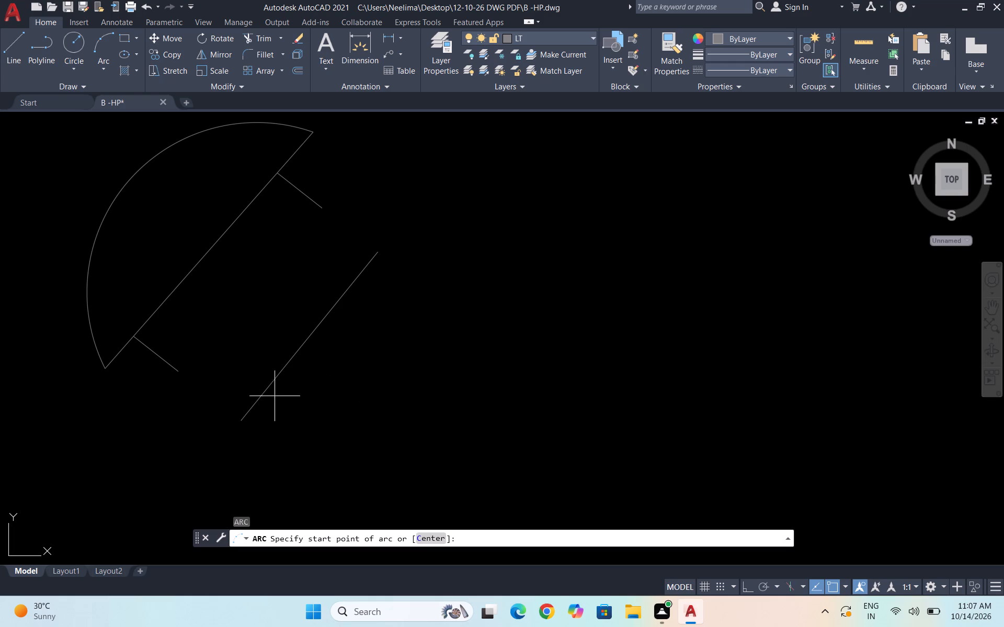
{"action": "left_click", "coordinate": [178, 370]}
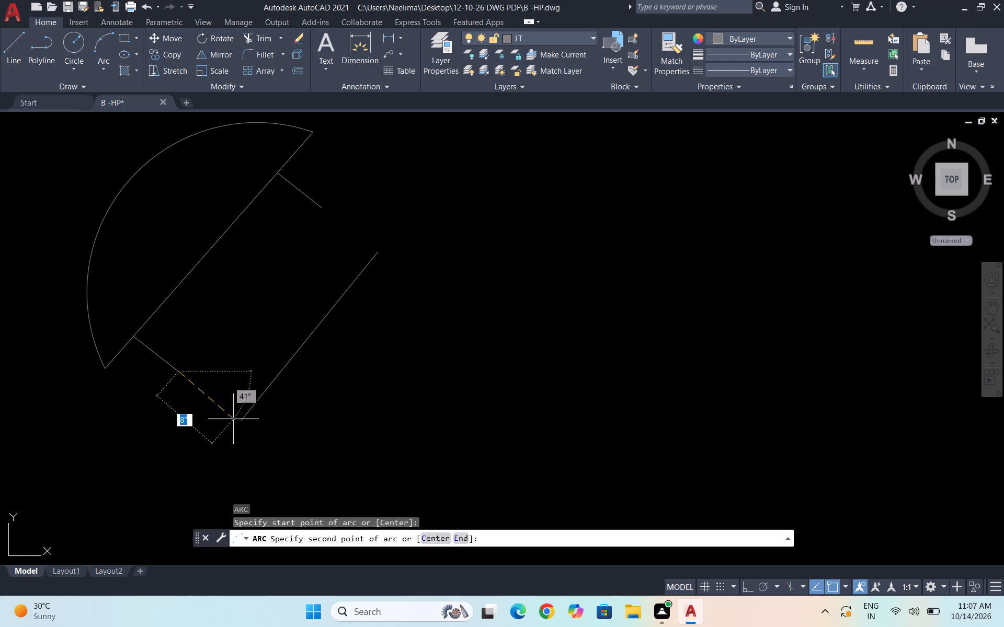
{"action": "left_click", "coordinate": [242, 423]}
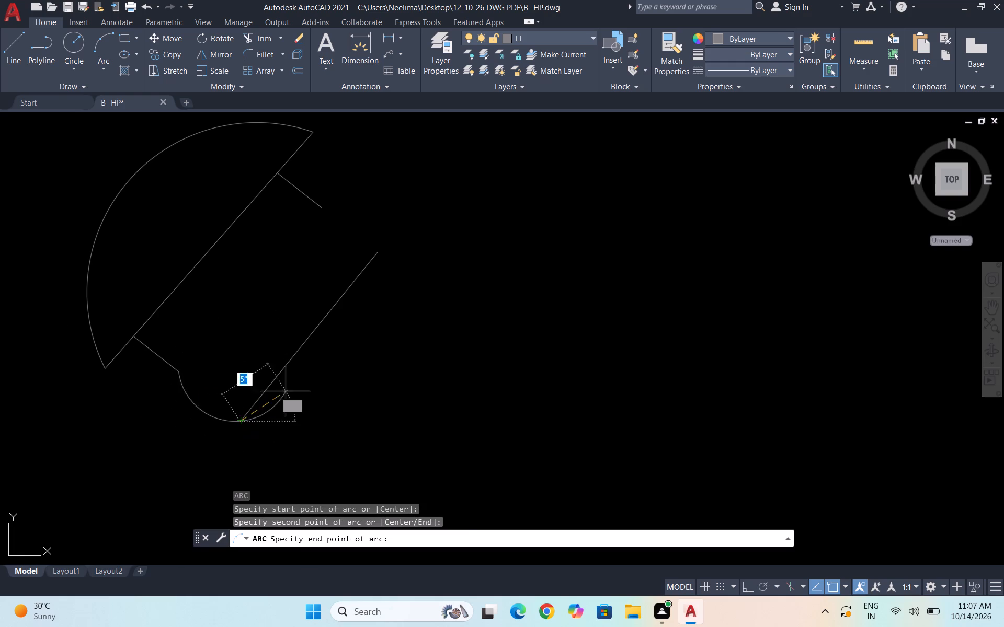
{"action": "left_click", "coordinate": [333, 350]}
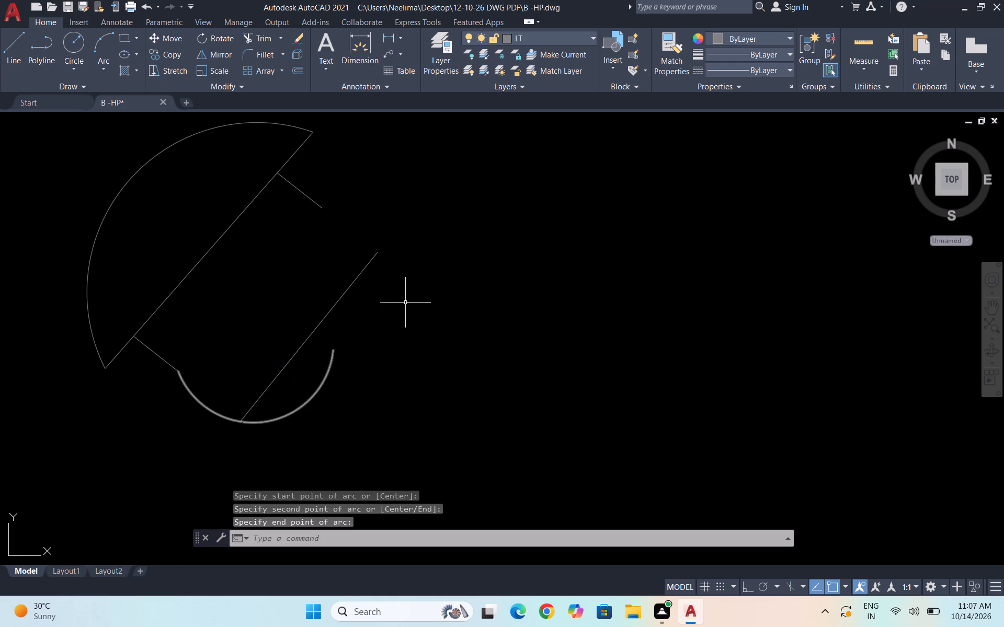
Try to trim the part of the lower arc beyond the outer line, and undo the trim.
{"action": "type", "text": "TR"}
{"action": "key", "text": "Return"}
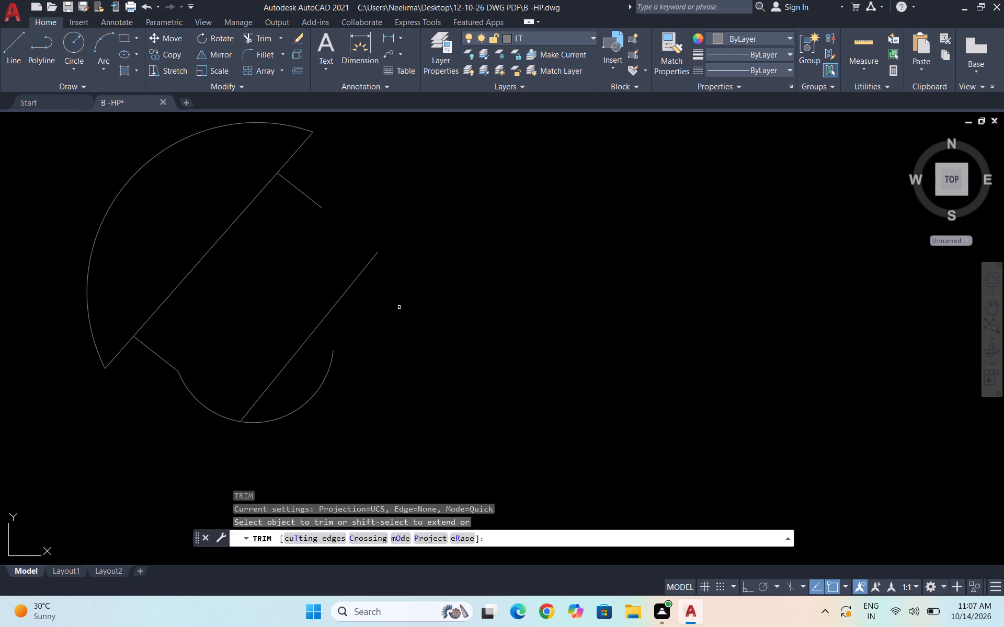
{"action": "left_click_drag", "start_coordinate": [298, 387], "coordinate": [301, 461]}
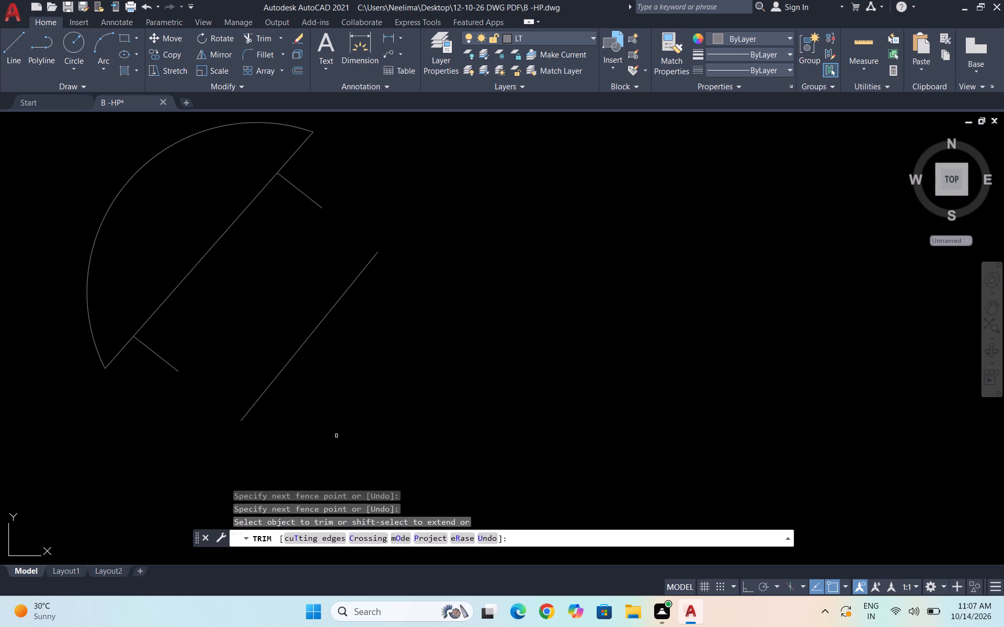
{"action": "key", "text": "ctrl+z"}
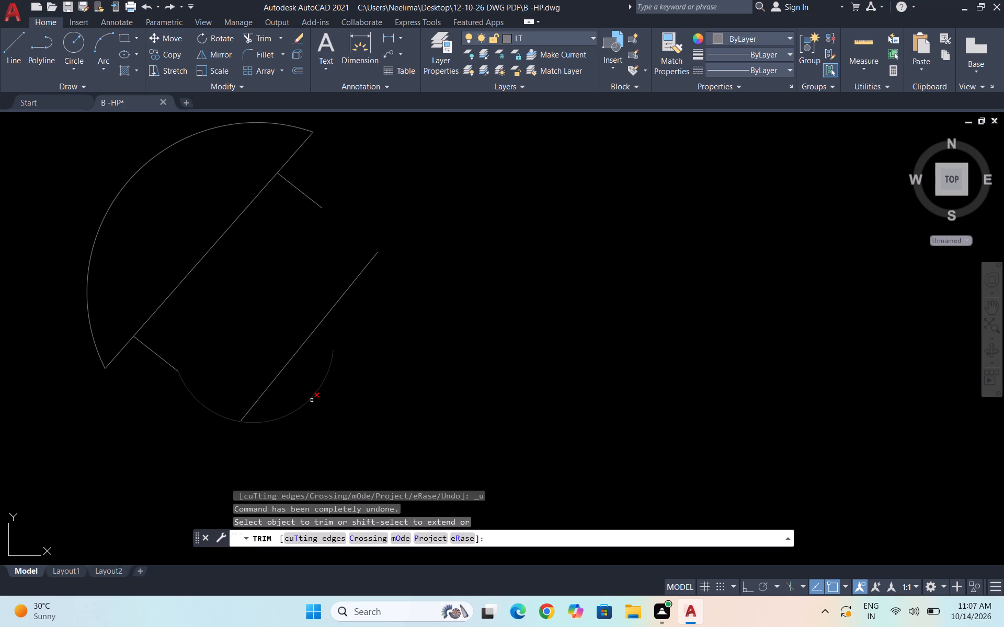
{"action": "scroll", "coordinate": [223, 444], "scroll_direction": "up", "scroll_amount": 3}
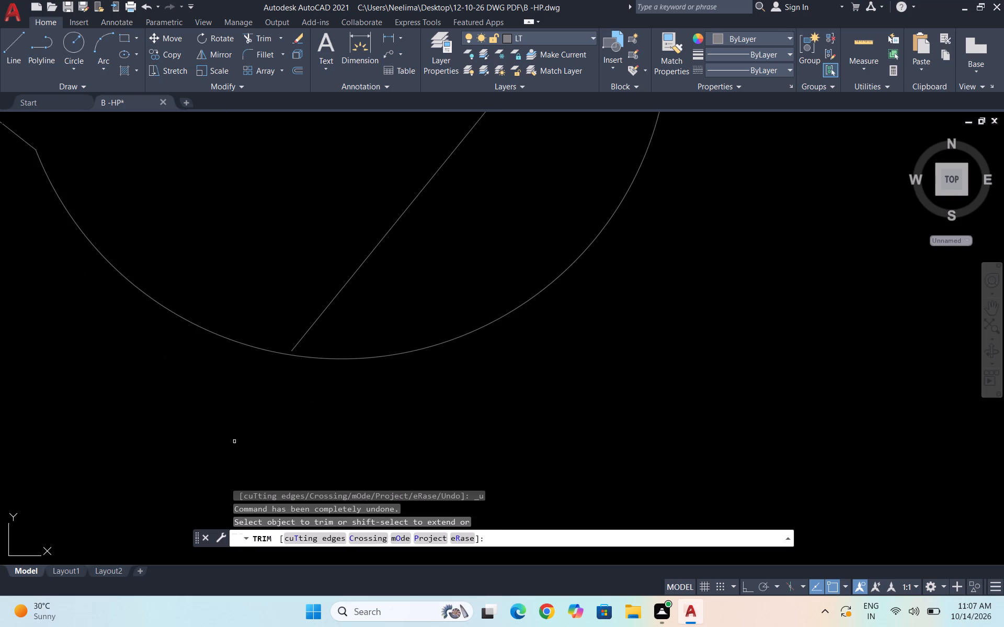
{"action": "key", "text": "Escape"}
Extend the outer line's lower end to meet the lower arc.
{"action": "type", "text": "EX"}
{"action": "key", "text": "Return"}
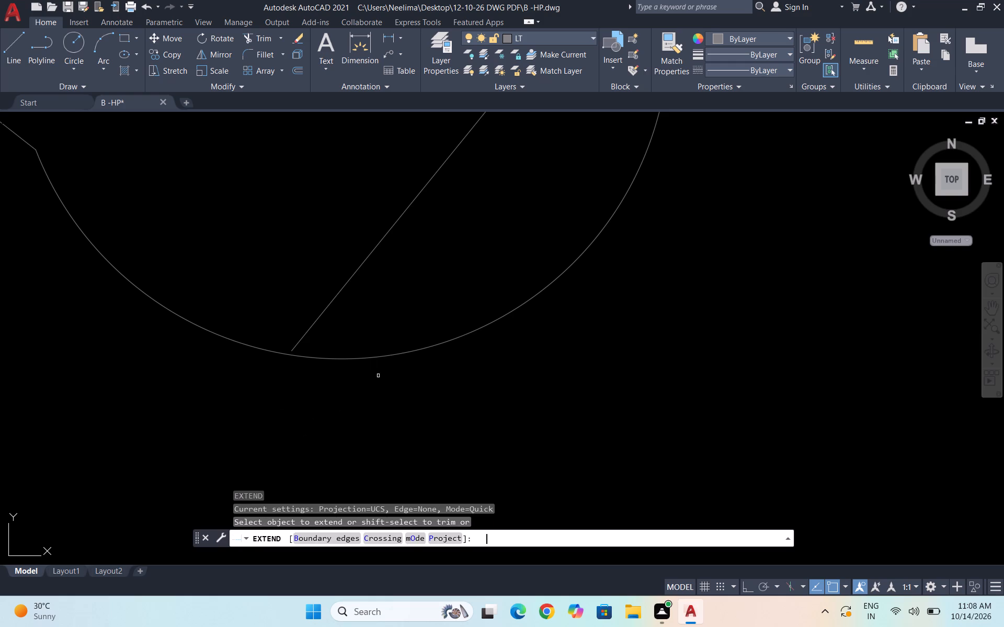
{"action": "left_click", "coordinate": [339, 296]}
{"action": "key", "text": "Escape"}
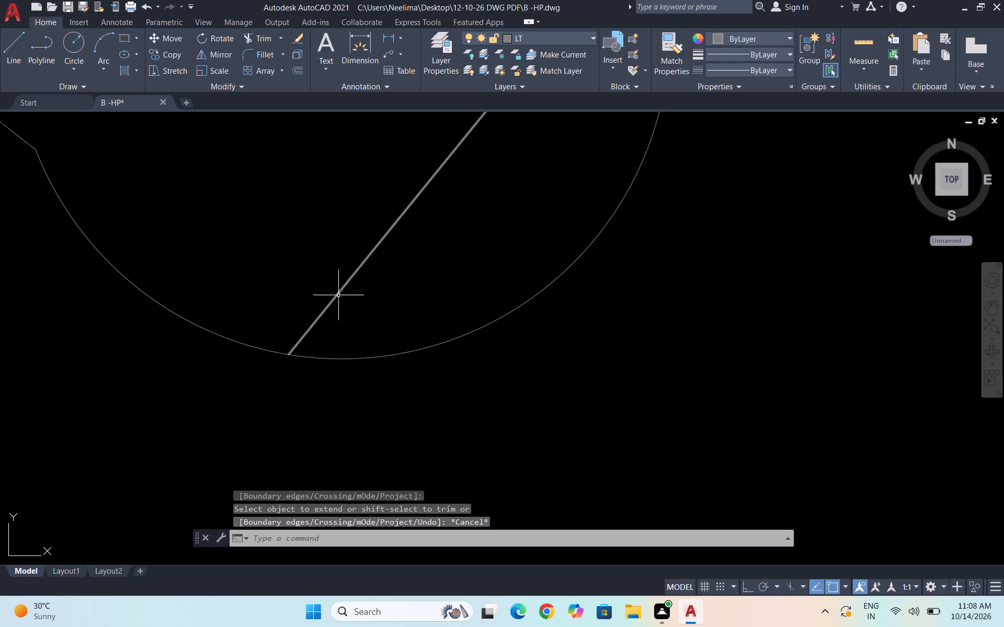
Trim the part of the lower arc that extends beyond the outer line's lower end.
{"action": "scroll", "coordinate": [354, 322], "scroll_direction": "down", "scroll_amount": 1}
{"action": "type", "text": "TR"}
{"action": "key", "text": "Return"}
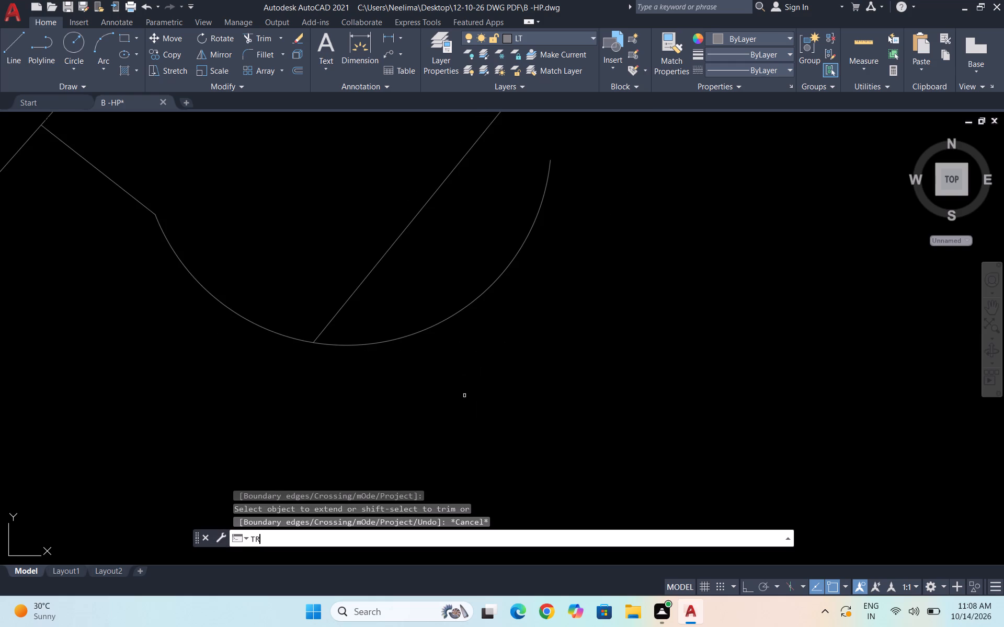
{"action": "left_click_drag", "start_coordinate": [444, 305], "coordinate": [452, 343]}
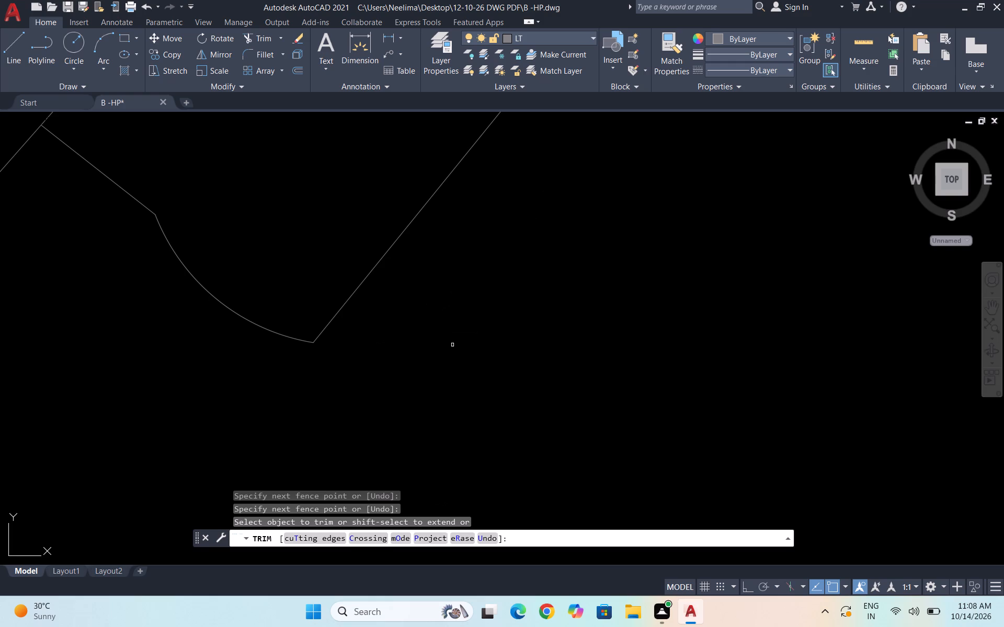
{"action": "scroll", "coordinate": [444, 349], "scroll_direction": "down", "scroll_amount": 2}
{"action": "key", "text": "Escape"}
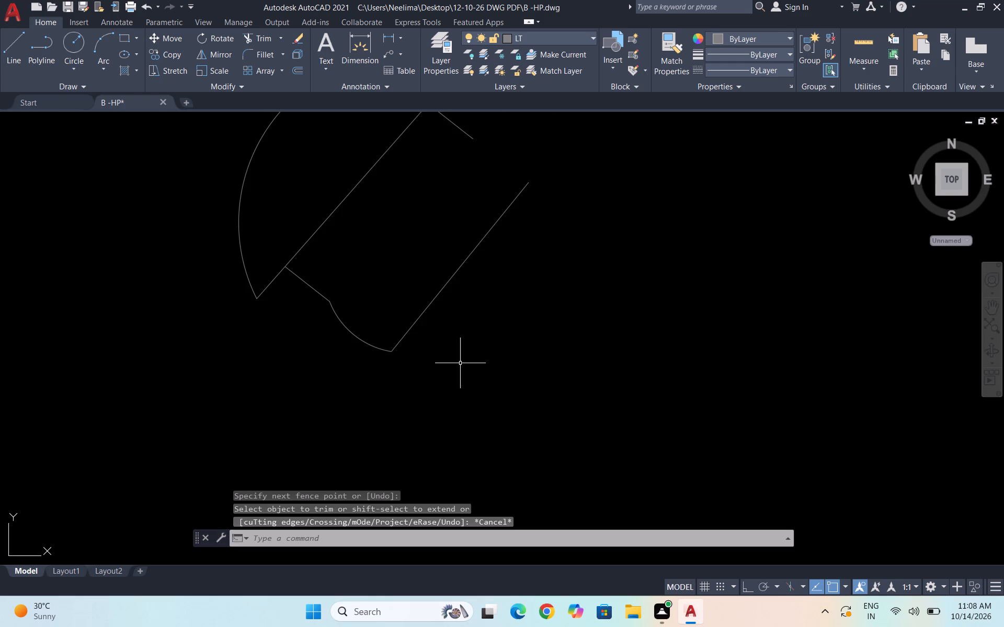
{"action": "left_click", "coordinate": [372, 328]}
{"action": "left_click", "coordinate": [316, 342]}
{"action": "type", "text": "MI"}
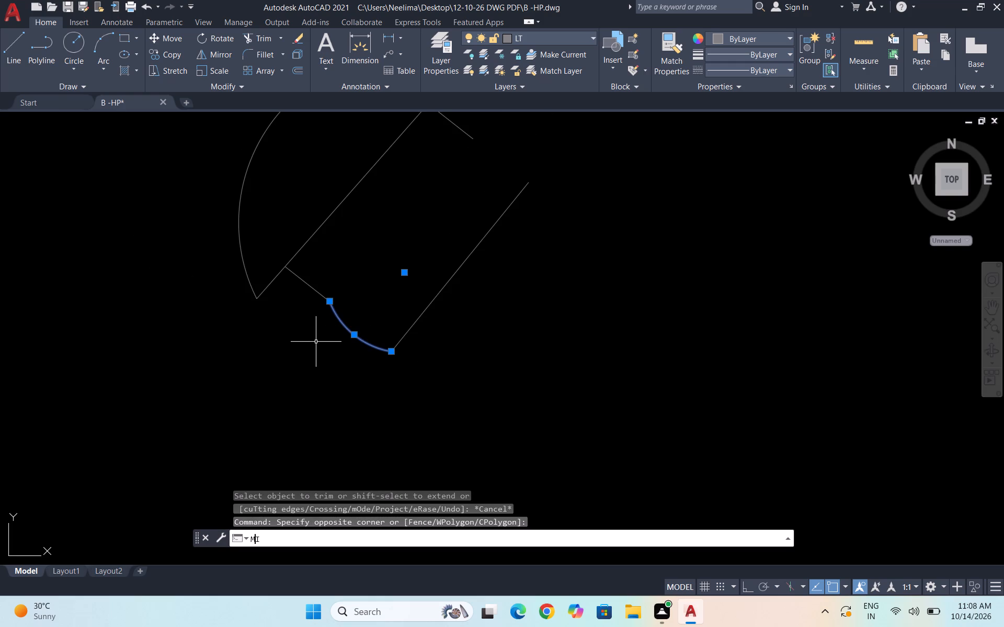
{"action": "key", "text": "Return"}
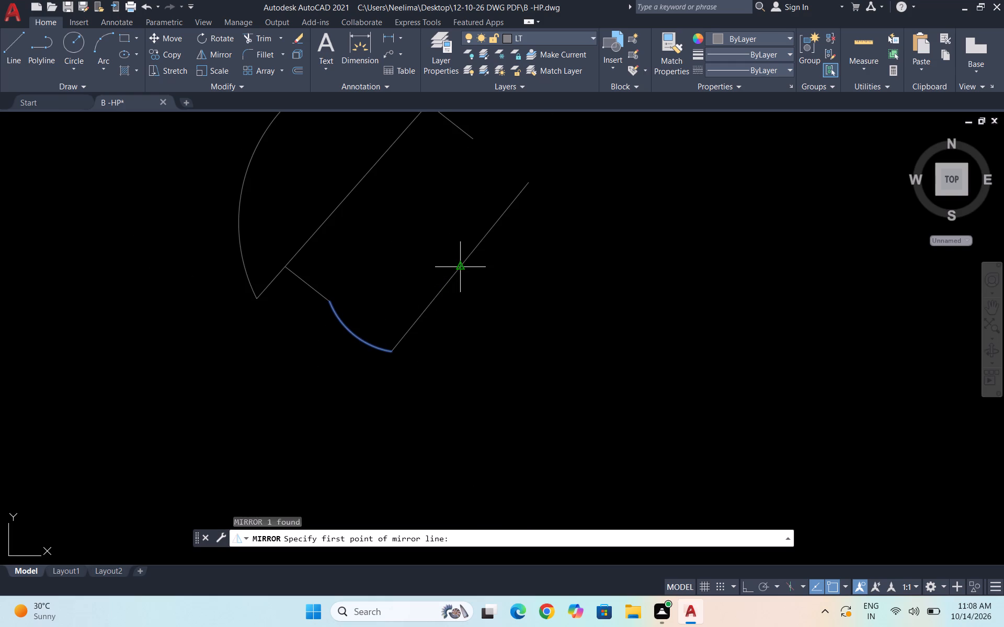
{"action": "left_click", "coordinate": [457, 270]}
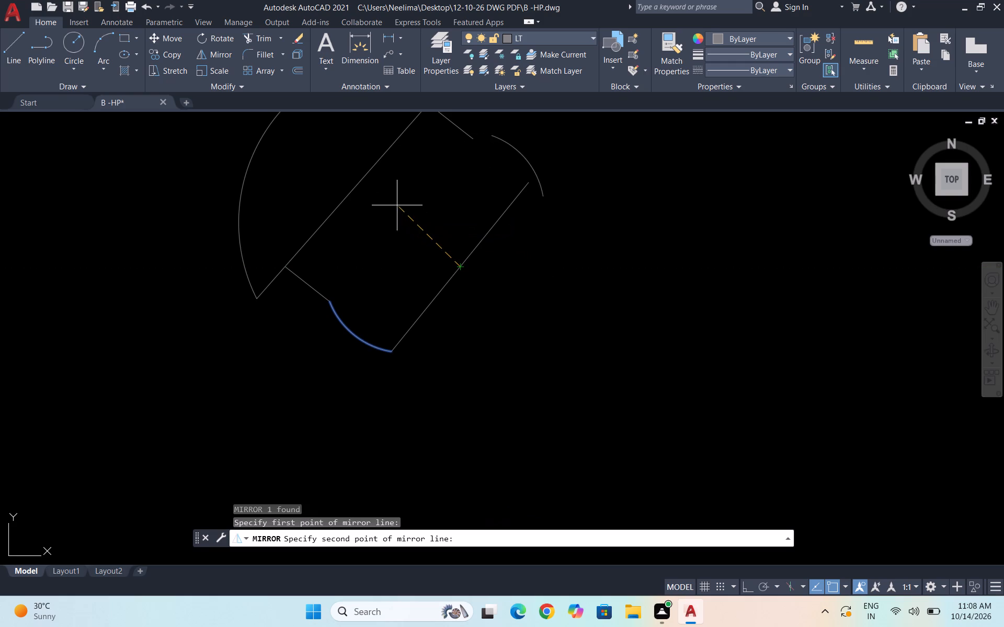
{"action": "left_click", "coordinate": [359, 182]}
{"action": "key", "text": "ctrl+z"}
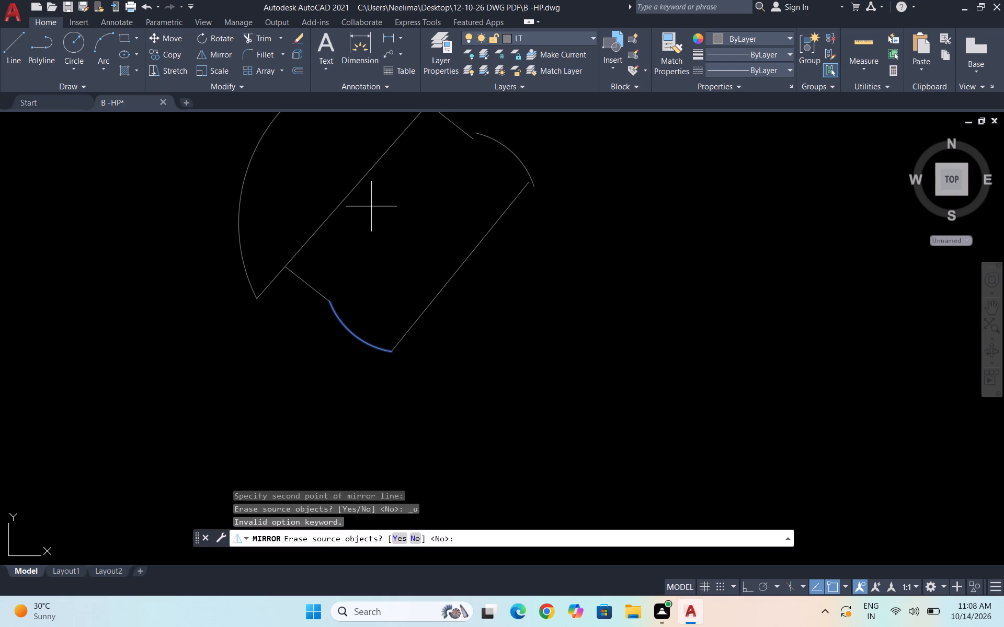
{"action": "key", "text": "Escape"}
Mirror the small lower arc across the perpendicular at the outer line's midpoint, keeping the original arc.
{"action": "left_click_drag", "start_coordinate": [363, 326], "coordinate": [324, 339]}
{"action": "left_click", "coordinate": [280, 352]}
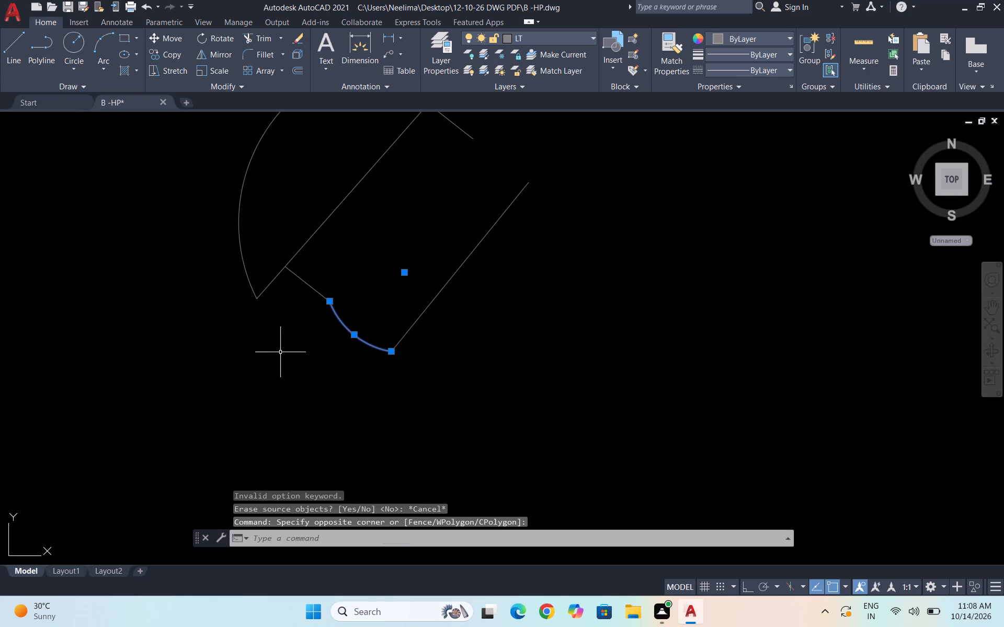
{"action": "type", "text": "MI"}
{"action": "key", "text": "Return"}
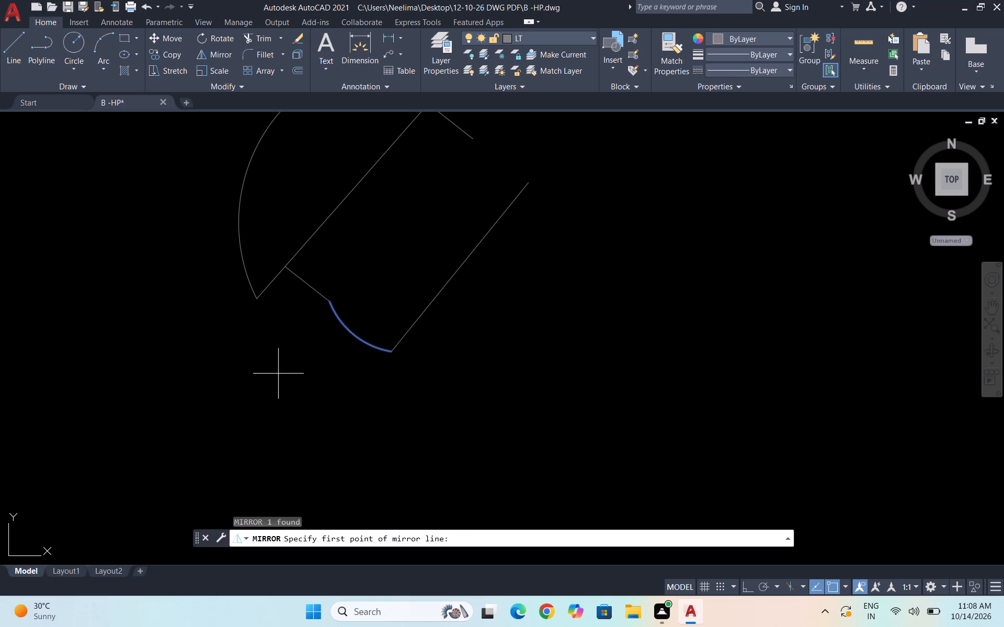
{"action": "left_click", "coordinate": [459, 264]}
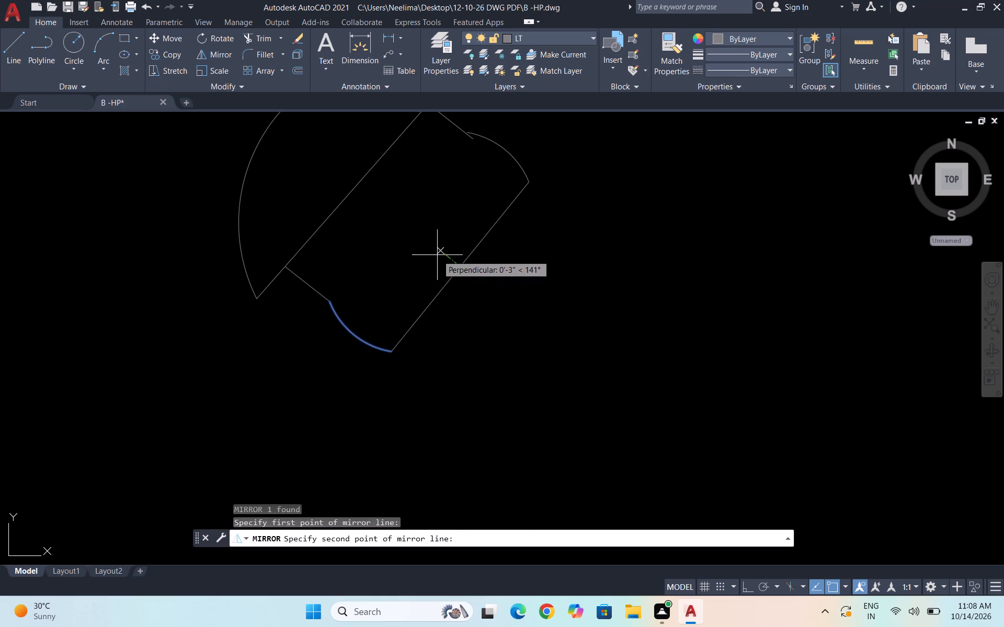
{"action": "left_click", "coordinate": [437, 255]}
{"action": "key", "text": "space"}
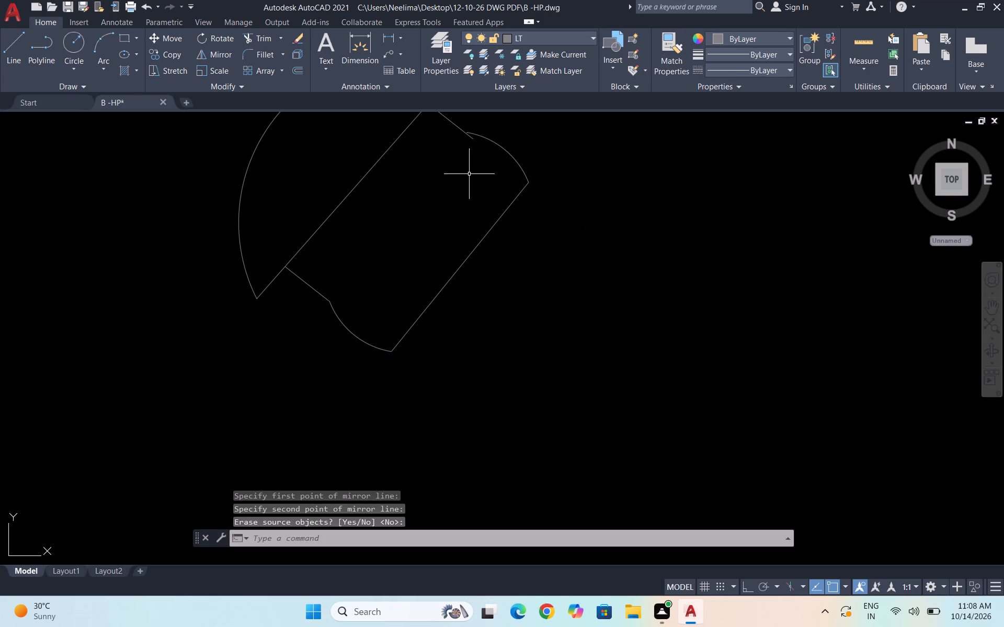
Extend the mirrored arc's inner end to meet the upper short line.
{"action": "scroll", "coordinate": [447, 222], "scroll_direction": "down", "scroll_amount": 1}
{"action": "scroll", "coordinate": [484, 160], "scroll_direction": "up", "scroll_amount": 3}
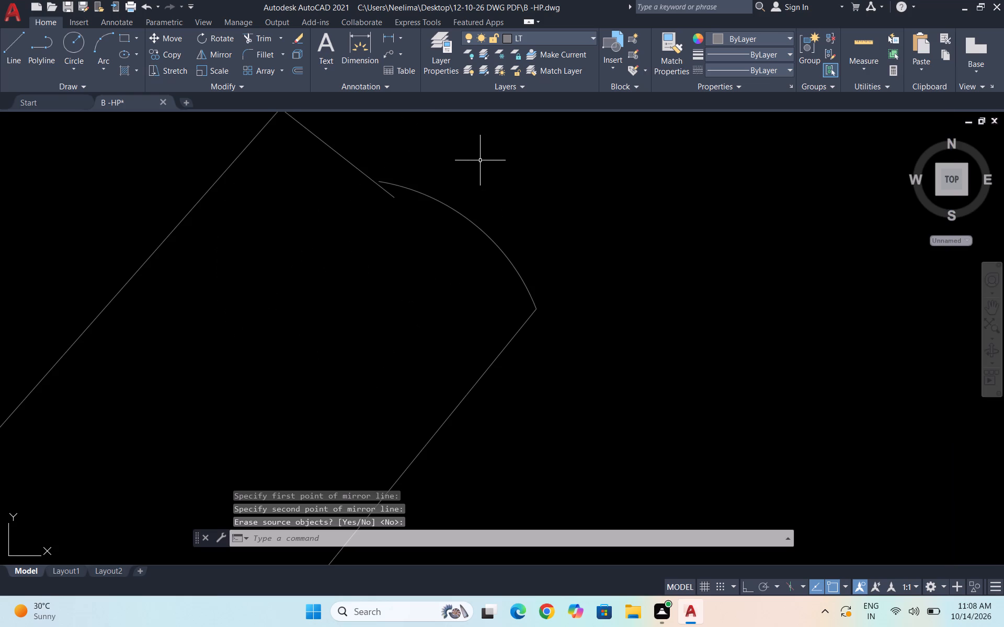
{"action": "type", "text": "EX"}
{"action": "key", "text": "Return"}
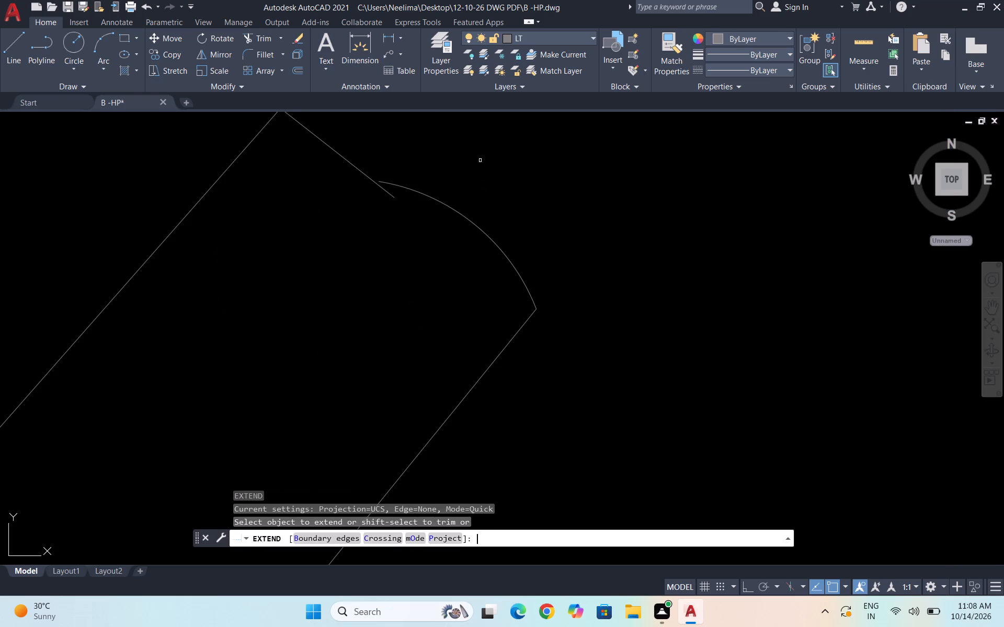
{"action": "left_click", "coordinate": [443, 202]}
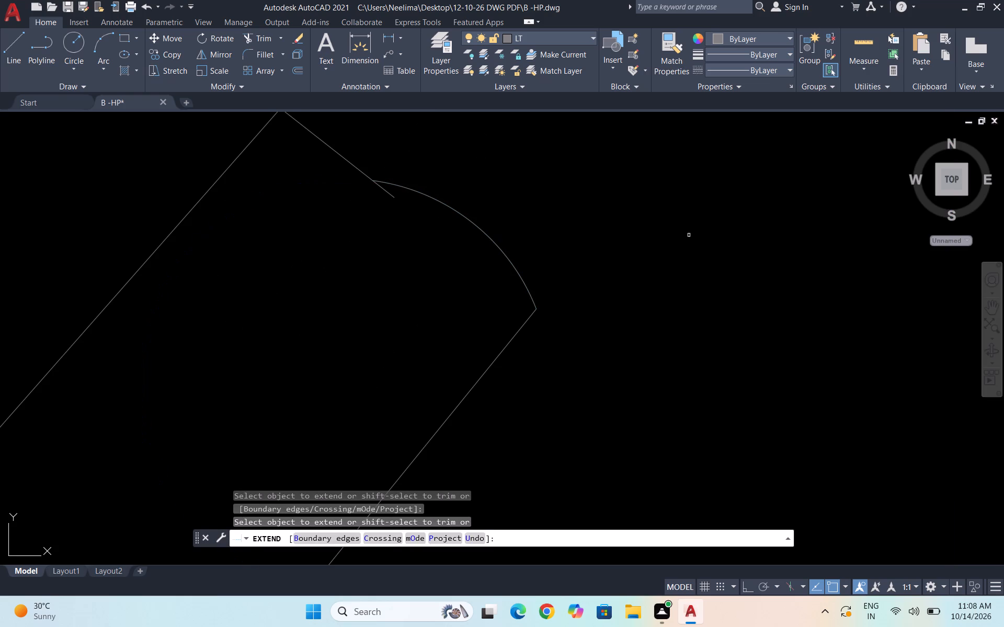
{"action": "scroll", "coordinate": [565, 314], "scroll_direction": "down", "scroll_amount": 3}
{"action": "key", "text": "Escape"}
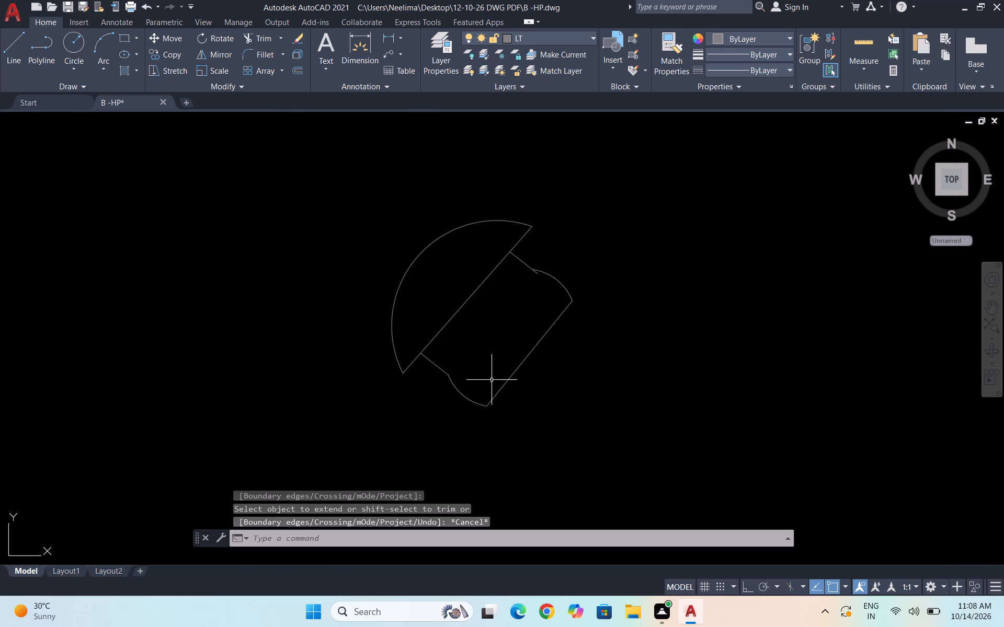
Move the large back arc slightly down and to the right so its ends cross the chord line.
{"action": "scroll", "coordinate": [516, 307], "scroll_direction": "up", "scroll_amount": 2}
{"action": "scroll", "coordinate": [483, 310], "scroll_direction": "down", "scroll_amount": 2}
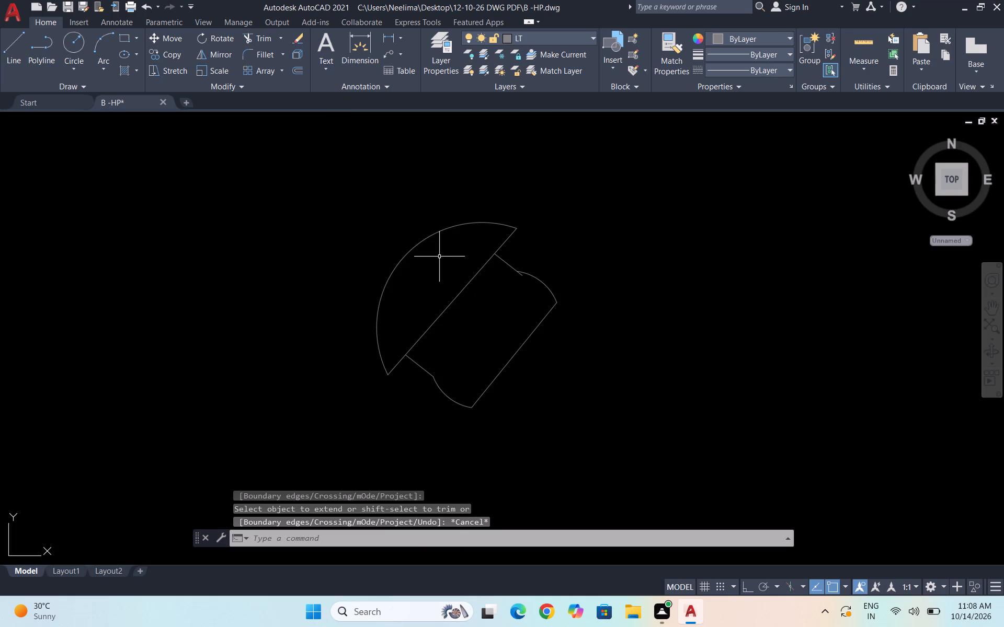
{"action": "left_click", "coordinate": [433, 254]}
{"action": "left_click", "coordinate": [371, 248]}
{"action": "key", "text": "m"}
{"action": "key", "text": "Return"}
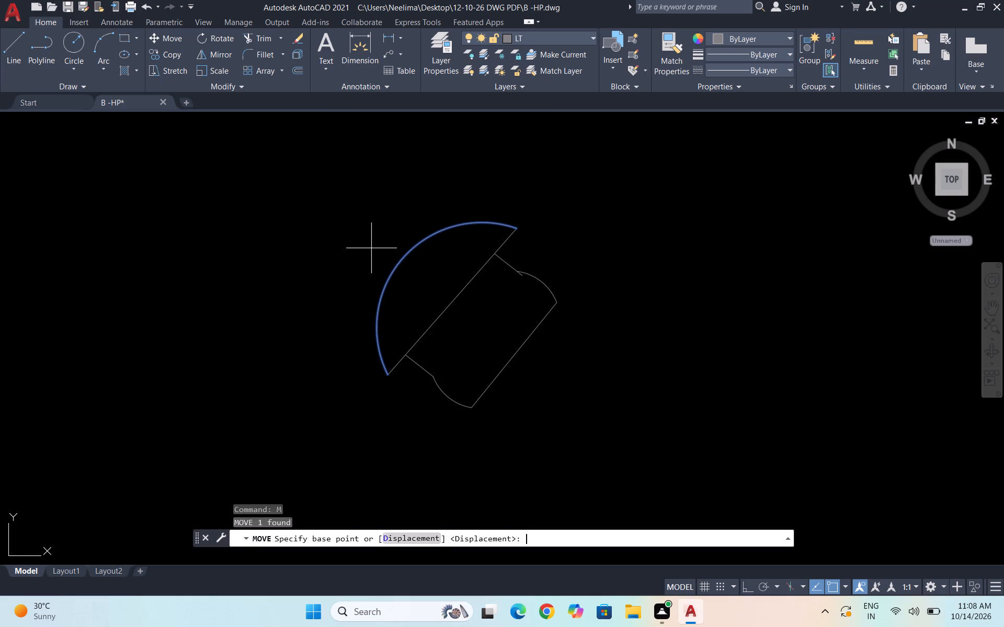
{"action": "left_click", "coordinate": [385, 372]}
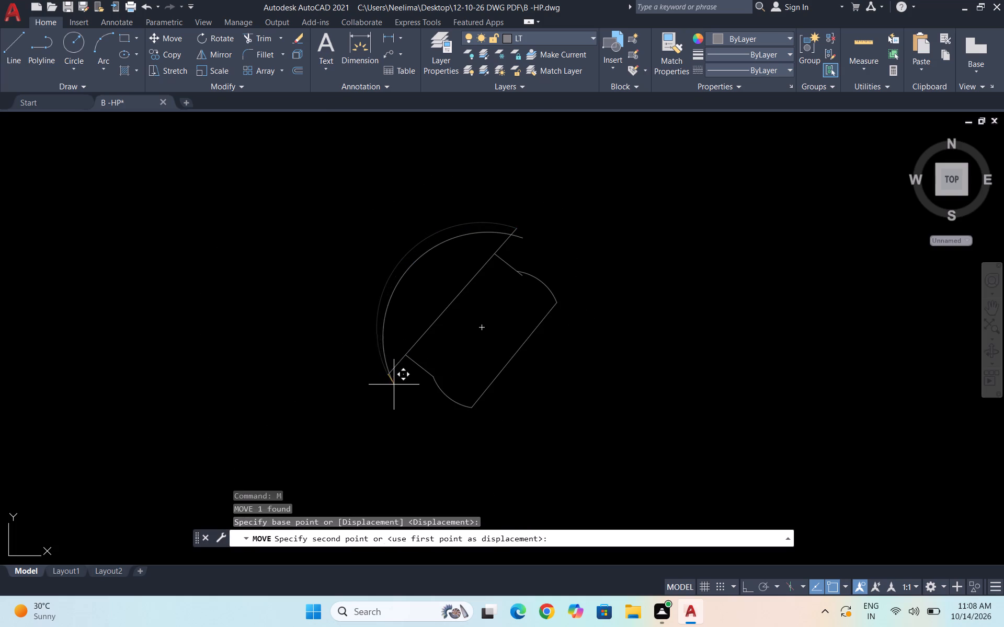
{"action": "left_click", "coordinate": [397, 386]}
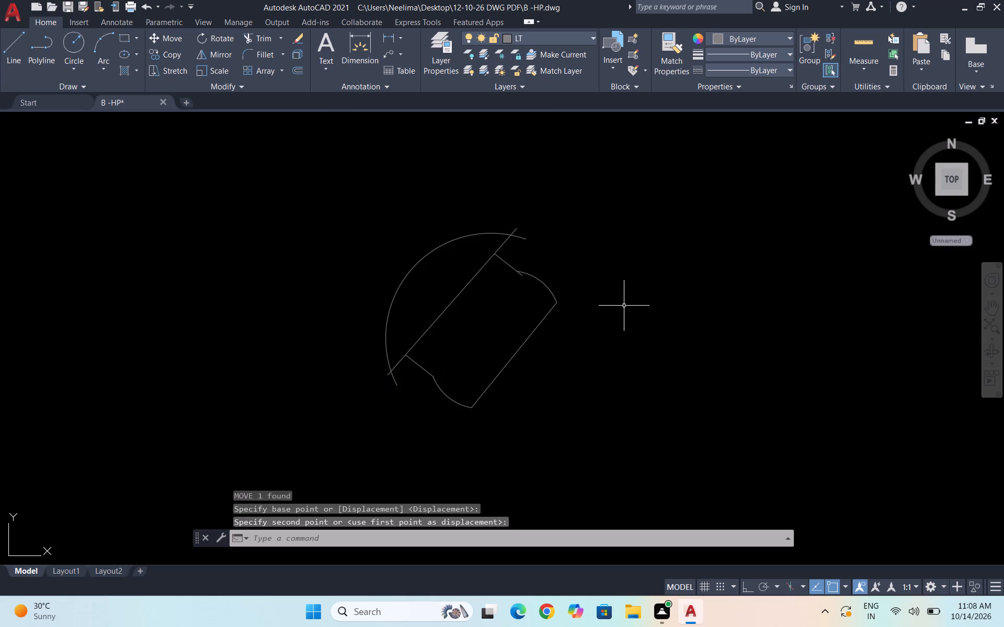
{"action": "key", "text": "Escape"}
Trim both chord line ends outside the large arc and the upper short line's end beyond the mirrored arc.
{"action": "key", "text": "t"}
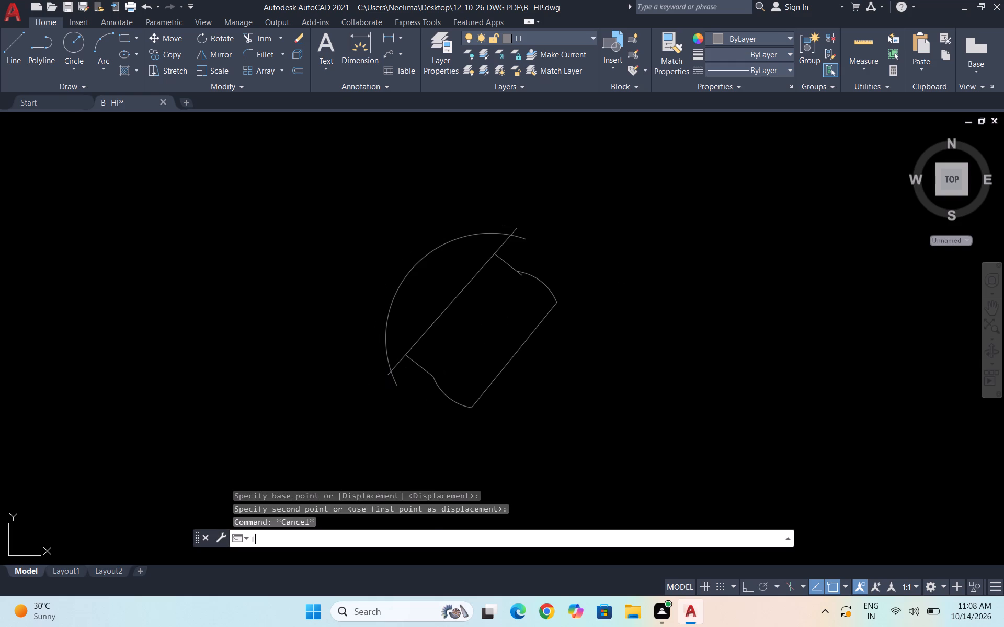
{"action": "key", "text": "r"}
{"action": "key", "text": "shift+Return"}
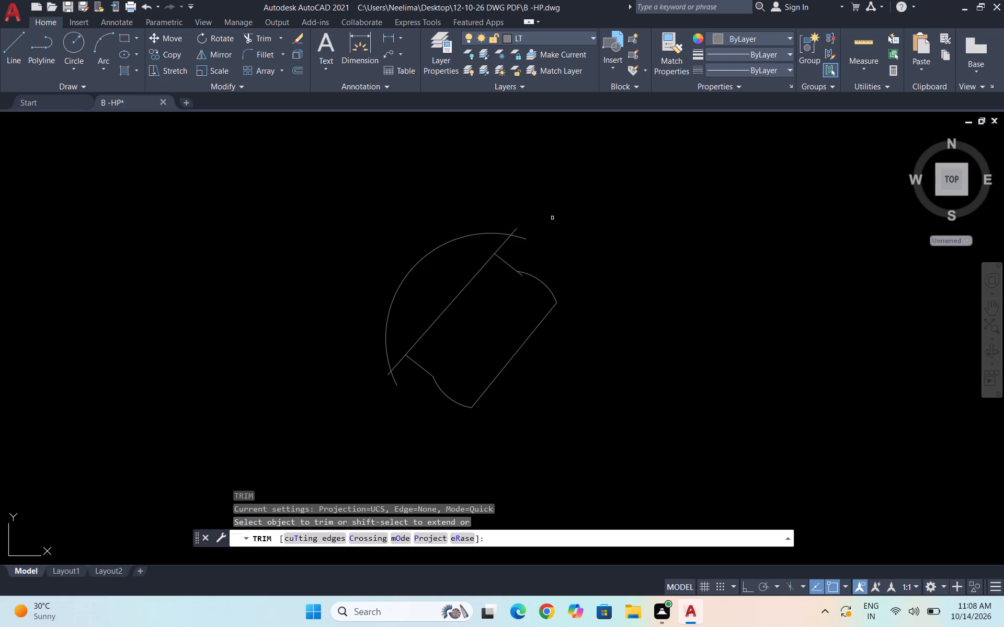
{"action": "left_click", "coordinate": [517, 230]}
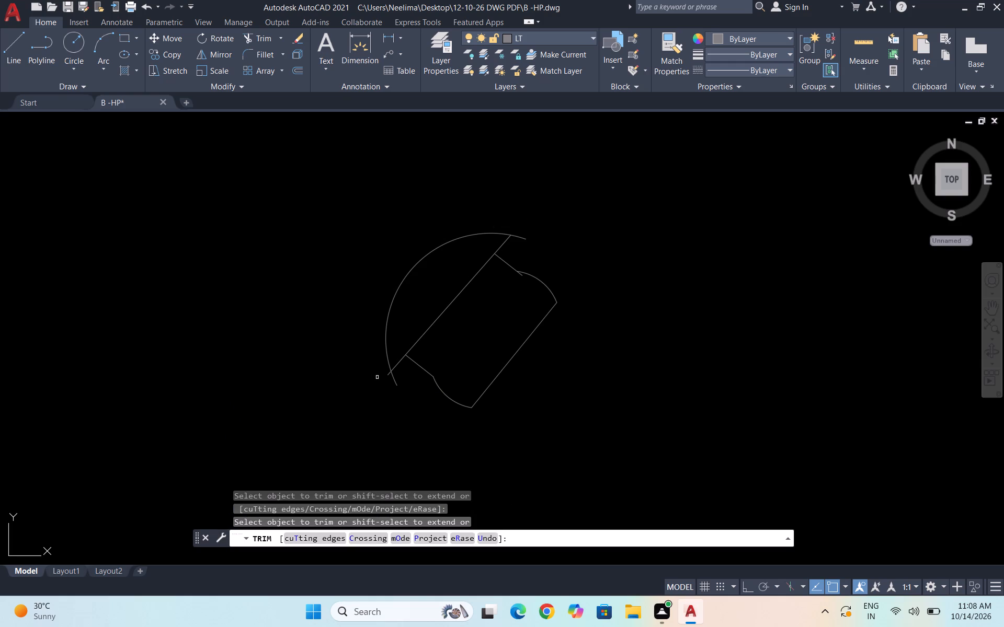
{"action": "left_click", "coordinate": [386, 374]}
{"action": "left_click", "coordinate": [521, 276]}
{"action": "key", "text": "Escape"}
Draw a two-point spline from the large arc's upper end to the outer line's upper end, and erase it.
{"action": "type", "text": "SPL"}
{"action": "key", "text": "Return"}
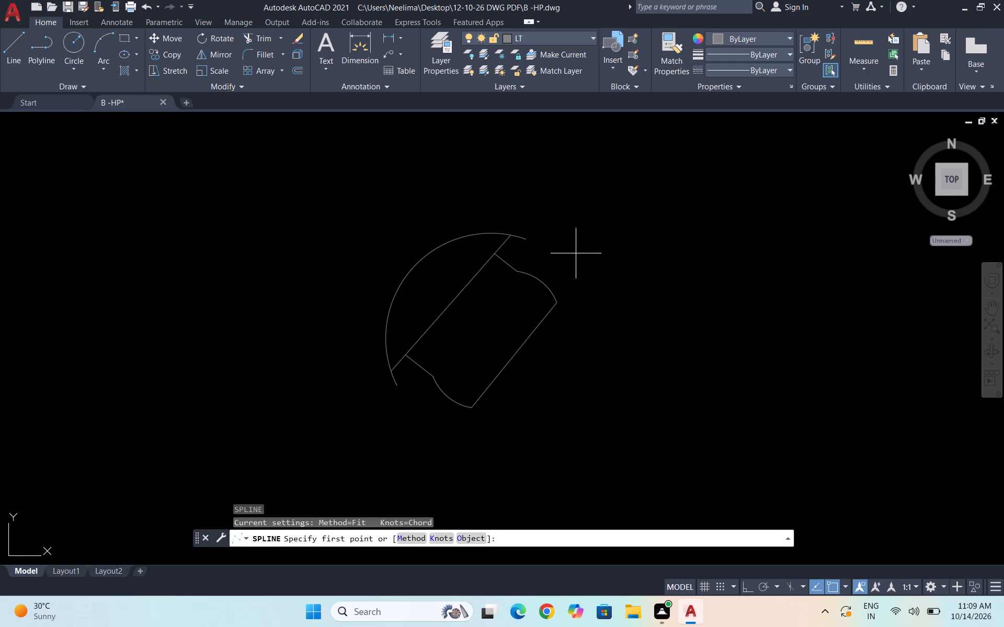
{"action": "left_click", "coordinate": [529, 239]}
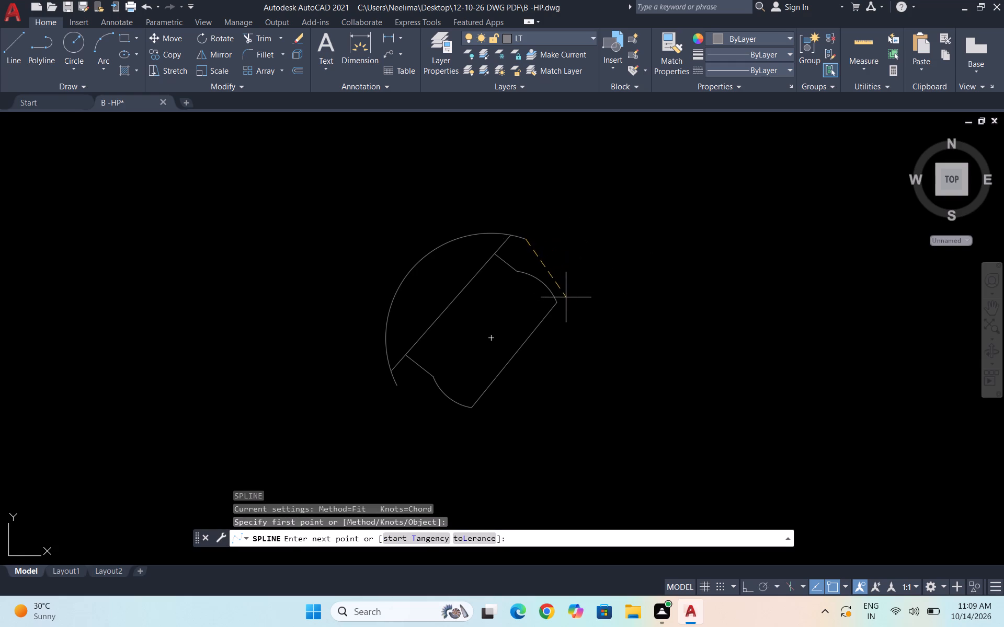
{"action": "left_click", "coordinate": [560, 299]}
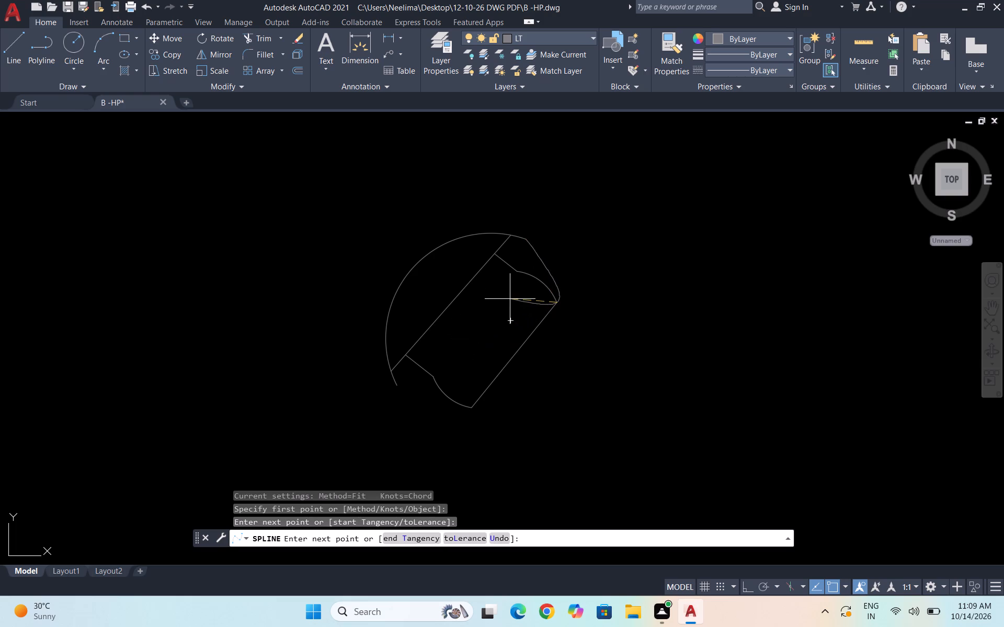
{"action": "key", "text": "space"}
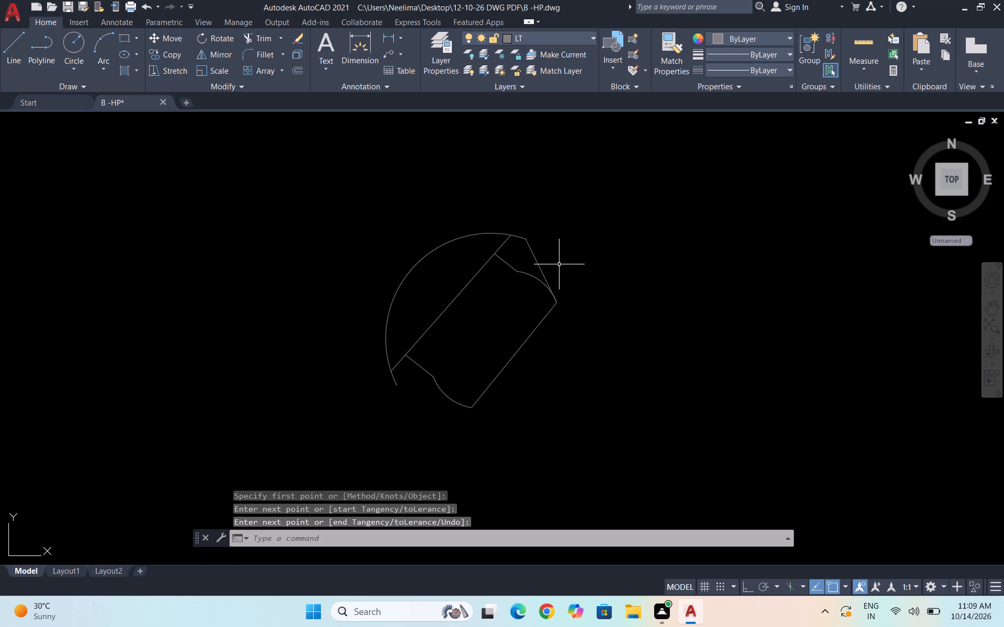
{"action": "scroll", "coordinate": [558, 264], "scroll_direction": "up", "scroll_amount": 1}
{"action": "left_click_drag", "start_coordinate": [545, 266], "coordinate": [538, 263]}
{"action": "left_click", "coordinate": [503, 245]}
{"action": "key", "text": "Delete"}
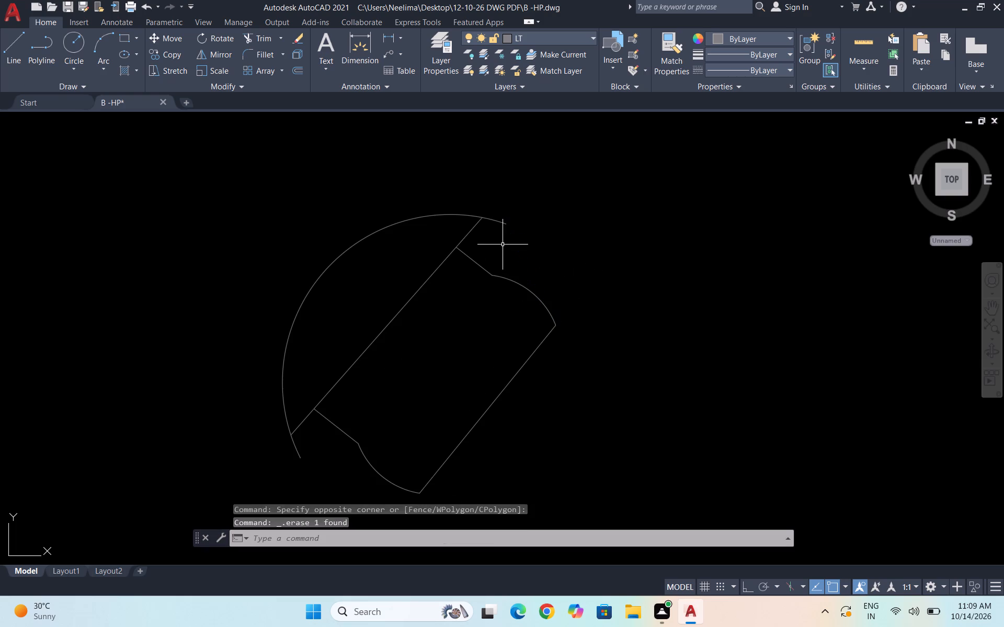
Draw a three-point spline from the large arc's upper end, bulging outward, to the outer line's upper end.
{"action": "type", "text": "SPL"}
{"action": "key", "text": "Return"}
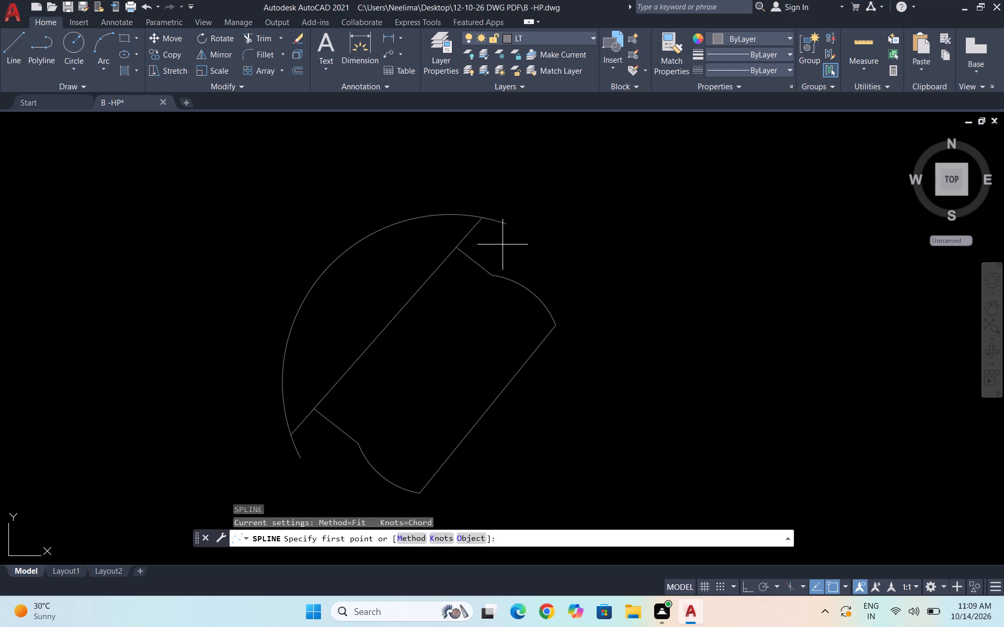
{"action": "left_click", "coordinate": [507, 224]}
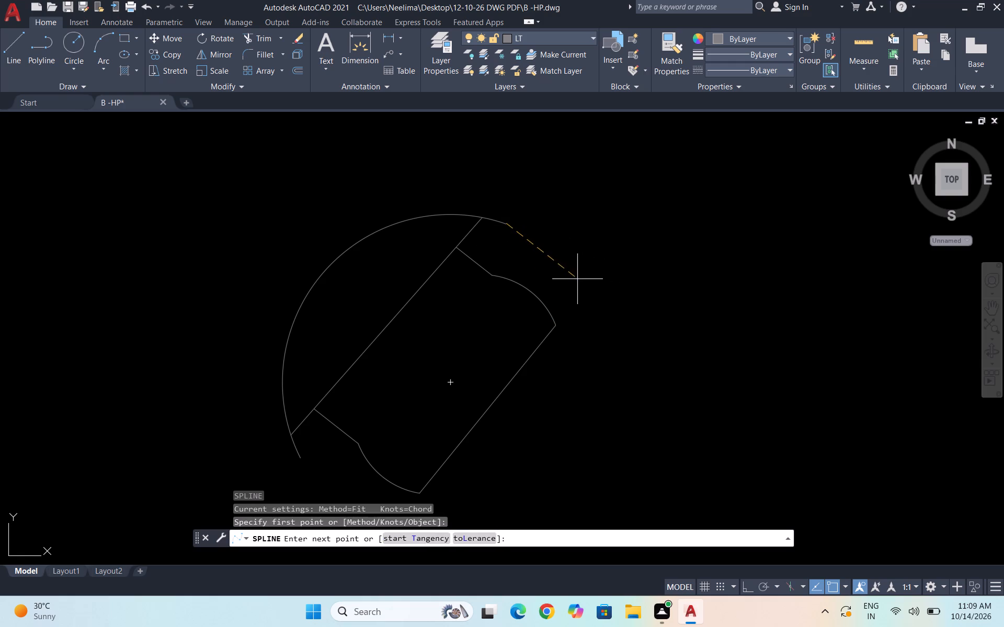
{"action": "left_click", "coordinate": [575, 277]}
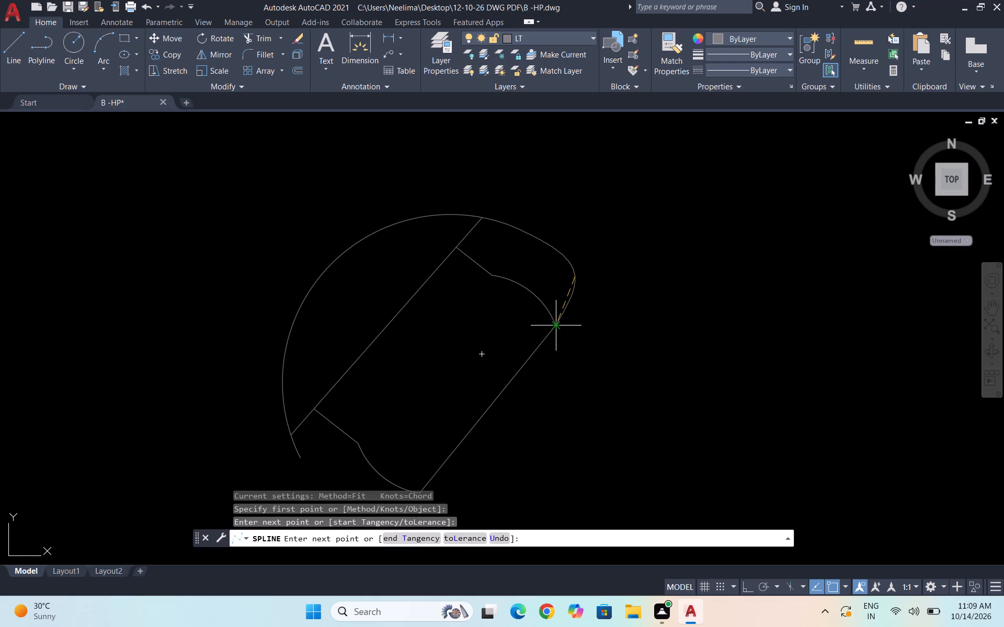
{"action": "left_click", "coordinate": [557, 328]}
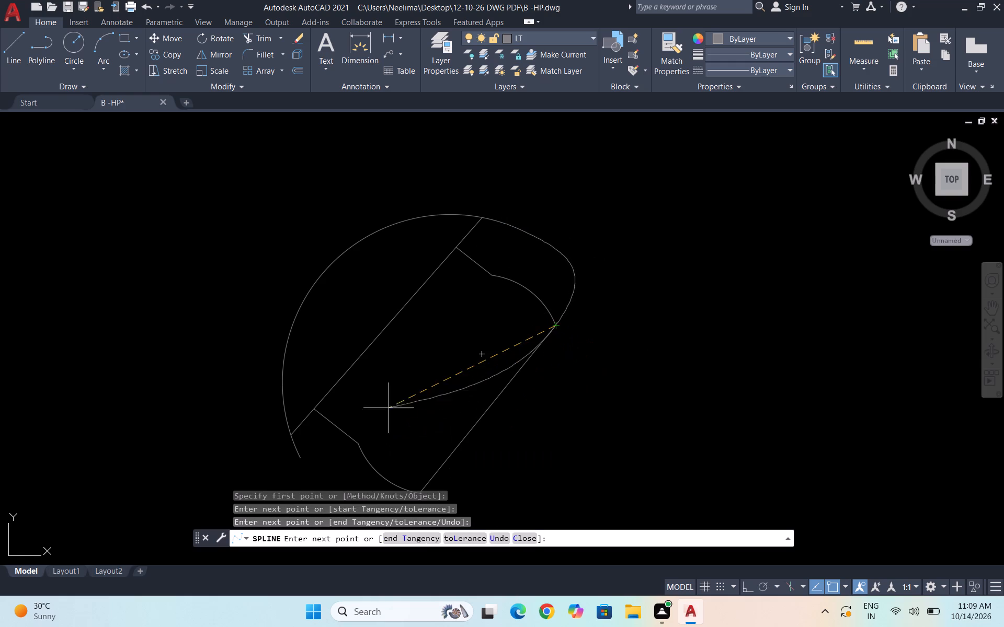
{"action": "key", "text": "space"}
Copy the three-point spline slightly down and to the left so a second curve runs just inside it.
{"action": "scroll", "coordinate": [635, 280], "scroll_direction": "down", "scroll_amount": 1}
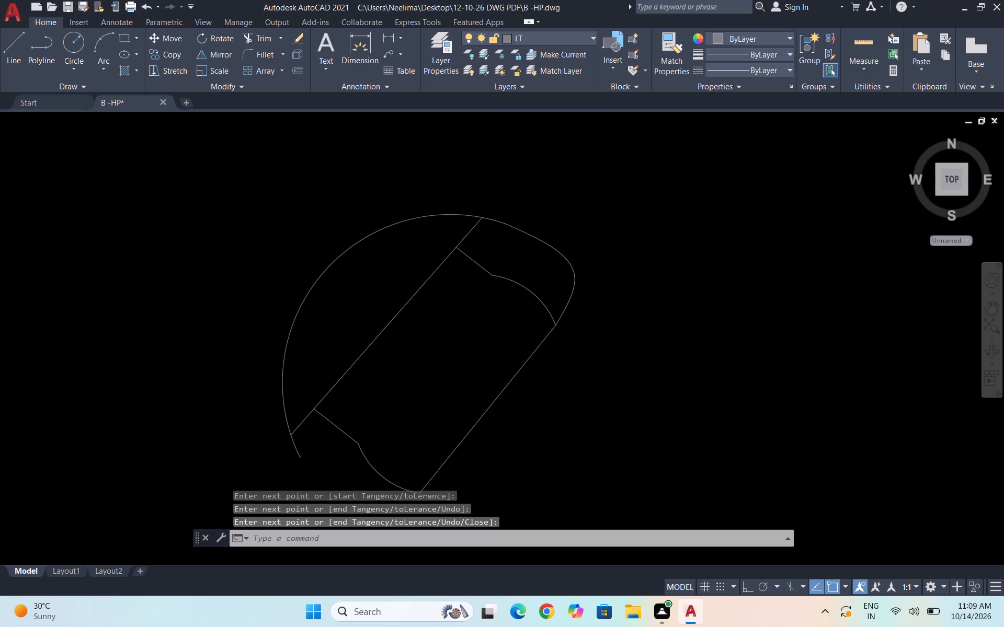
{"action": "left_click", "coordinate": [597, 270]}
{"action": "type", "text": "CO"}
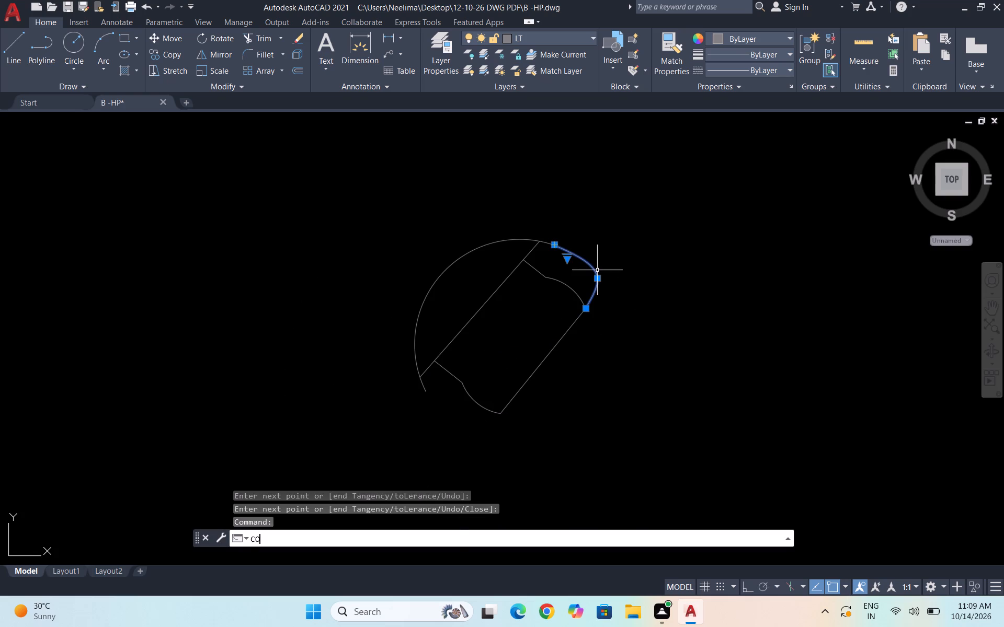
{"action": "key", "text": "Return"}
{"action": "scroll", "coordinate": [556, 236], "scroll_direction": "up", "scroll_amount": 2}
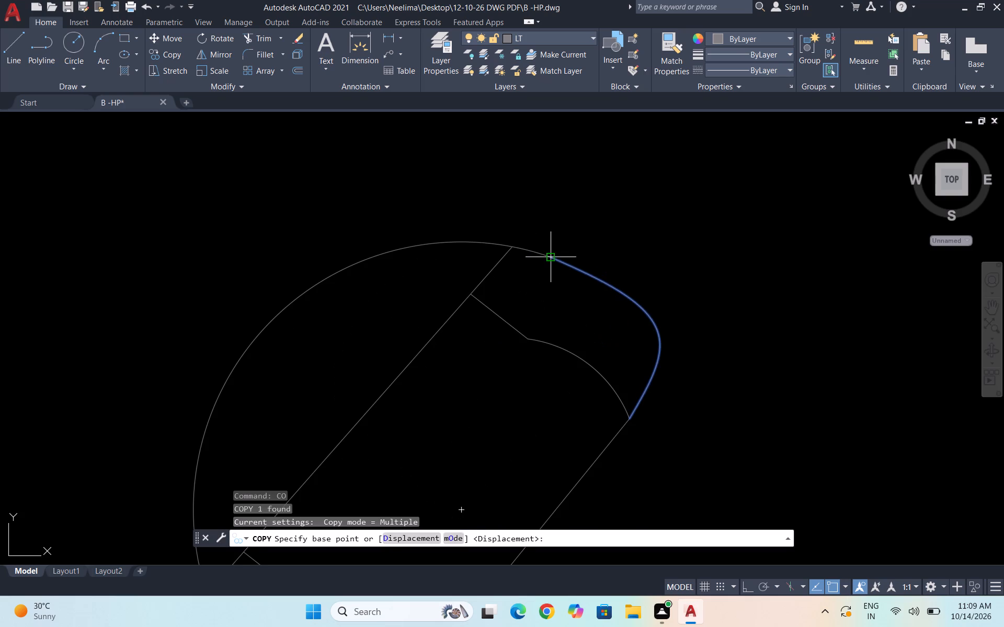
{"action": "left_click", "coordinate": [552, 256]}
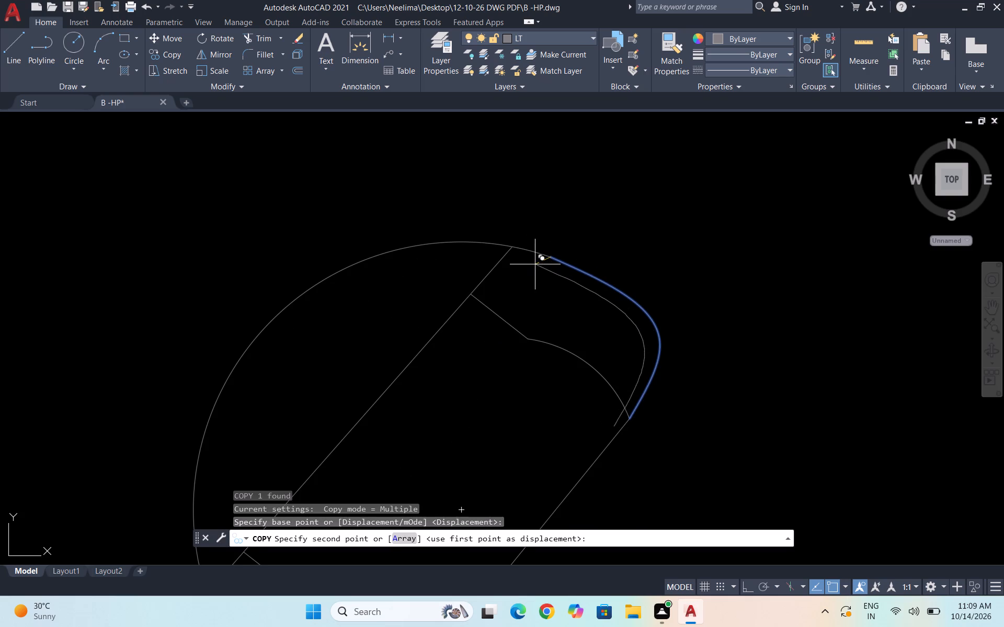
{"action": "left_click", "coordinate": [540, 268]}
{"action": "scroll", "coordinate": [595, 263], "scroll_direction": "down", "scroll_amount": 2}
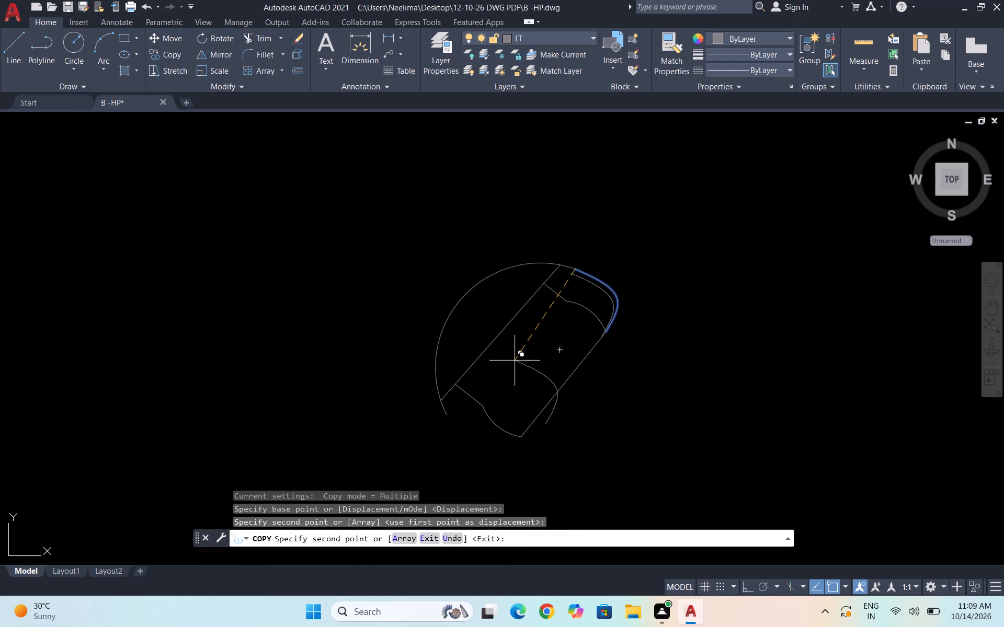
{"action": "key", "text": "Escape"}
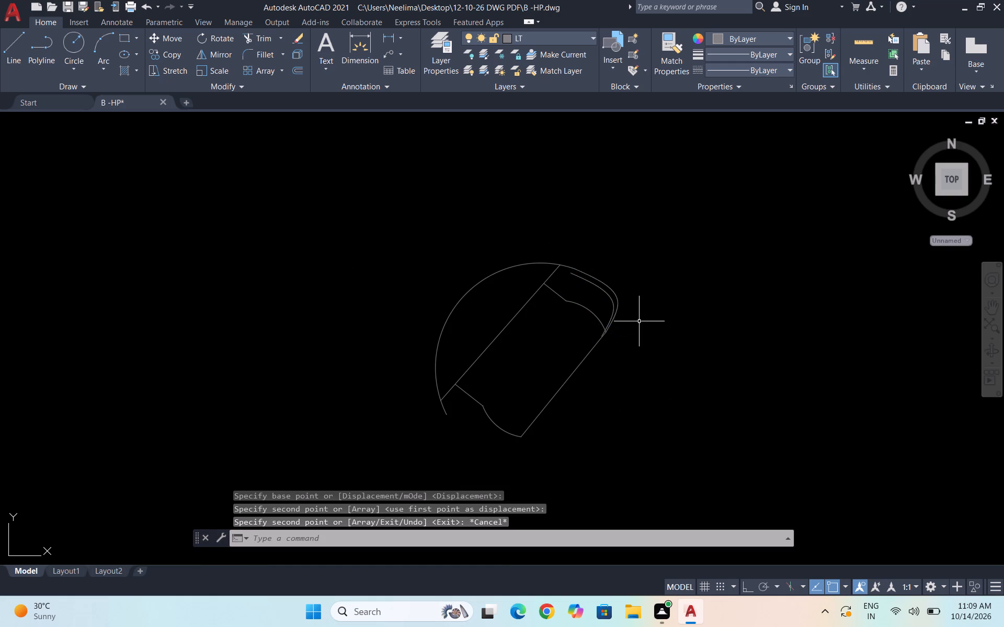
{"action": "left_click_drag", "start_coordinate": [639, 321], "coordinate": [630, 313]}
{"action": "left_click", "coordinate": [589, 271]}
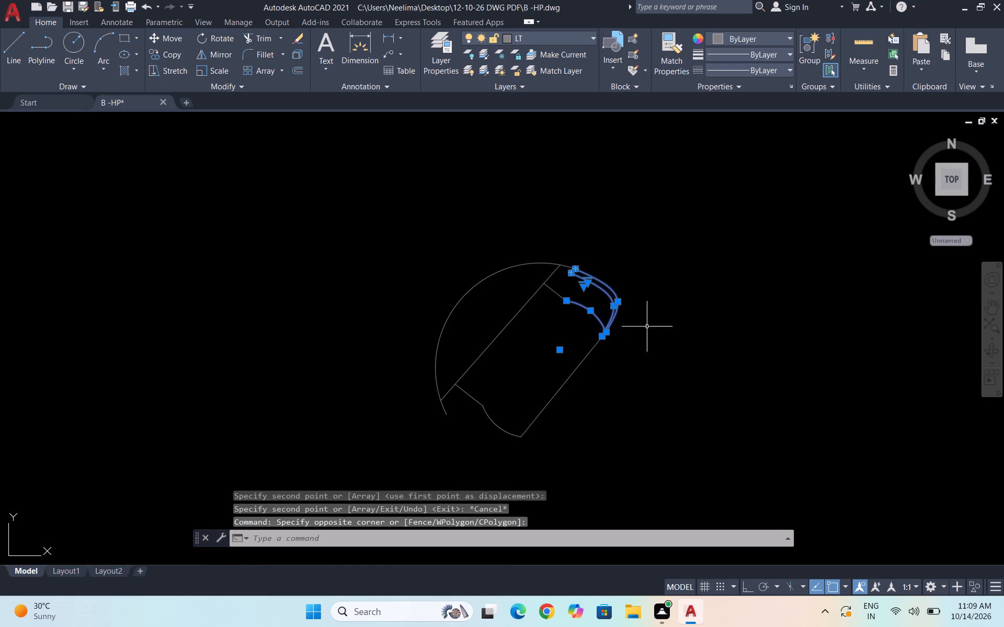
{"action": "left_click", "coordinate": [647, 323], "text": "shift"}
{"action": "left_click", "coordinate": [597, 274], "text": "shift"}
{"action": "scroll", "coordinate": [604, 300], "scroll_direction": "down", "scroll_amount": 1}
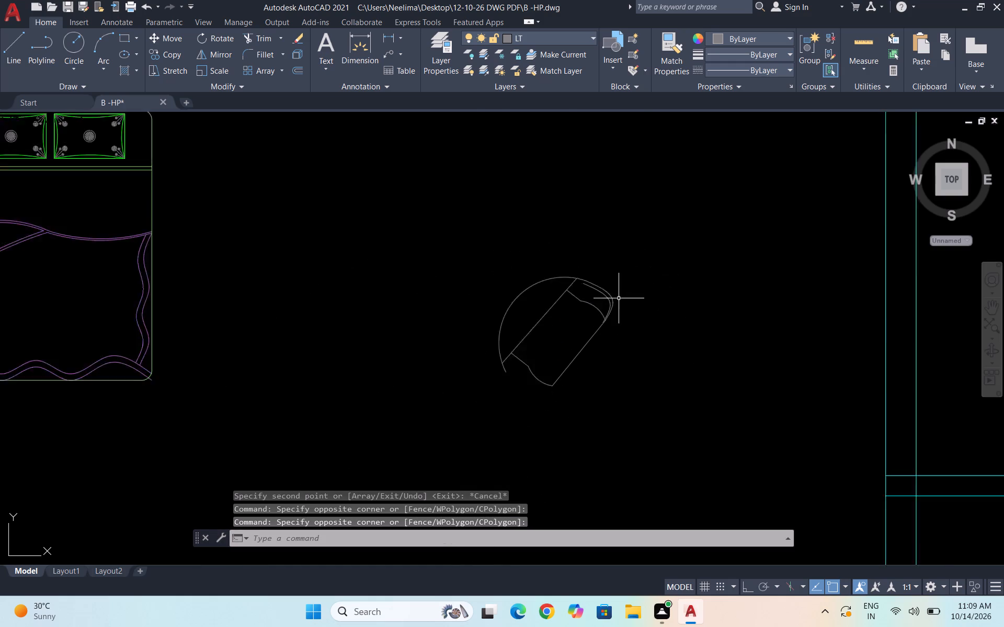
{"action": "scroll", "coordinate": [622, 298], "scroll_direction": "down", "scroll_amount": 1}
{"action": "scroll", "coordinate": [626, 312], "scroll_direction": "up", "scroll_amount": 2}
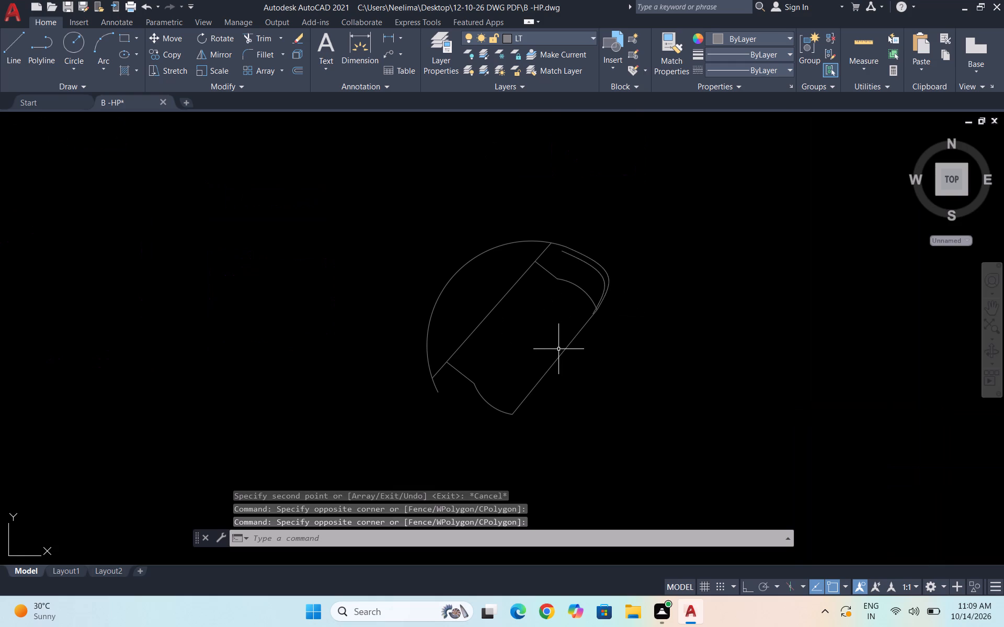
Trim the large back arc's lower end and upper end where they extend beyond the chord line.
{"action": "type", "text": "TR"}
{"action": "key", "text": "Return"}
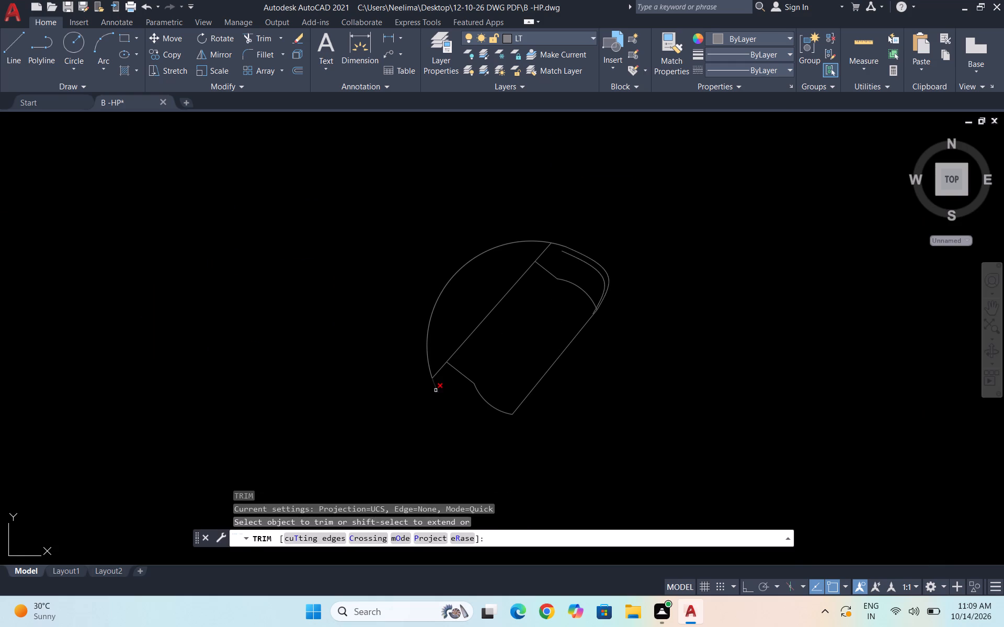
{"action": "left_click", "coordinate": [435, 391]}
{"action": "left_click", "coordinate": [563, 242]}
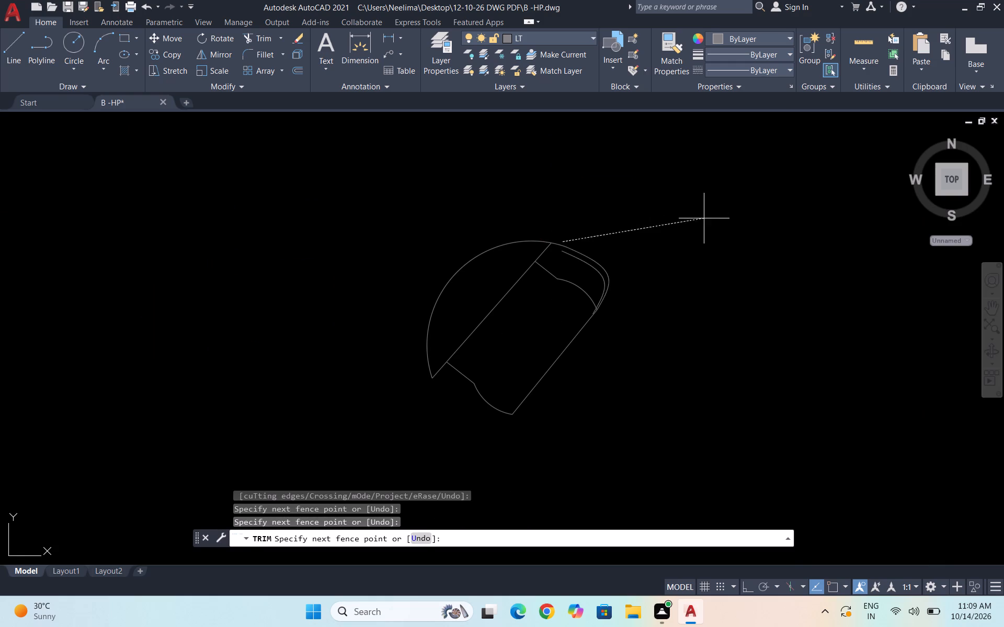
{"action": "left_click", "coordinate": [553, 258]}
{"action": "key", "text": "Escape"}
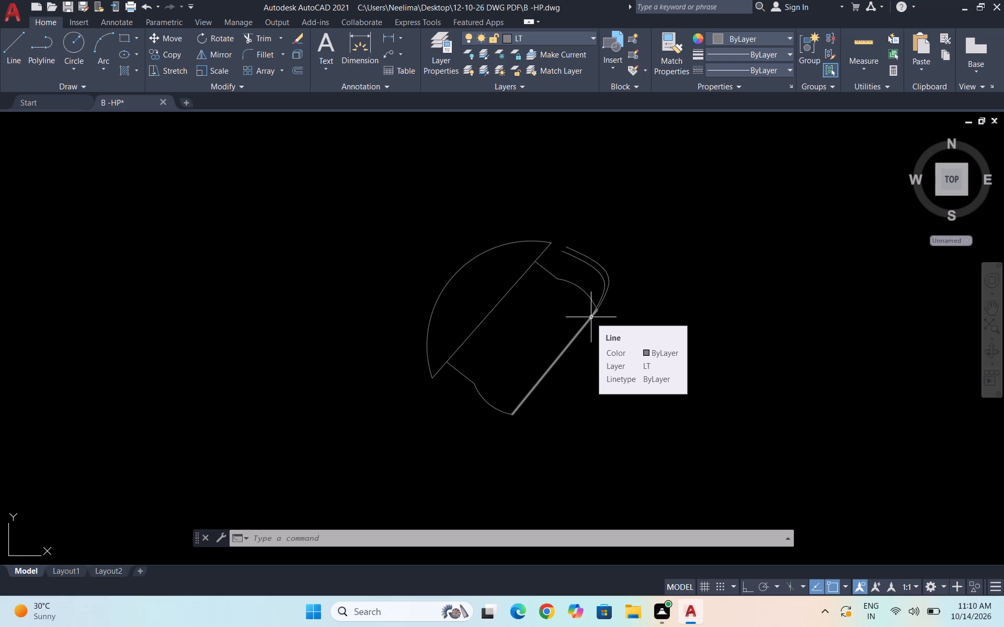
Turn on Ortho and draw a vertical line downward from where the upper short line meets the chord line.
{"action": "key", "text": "l"}
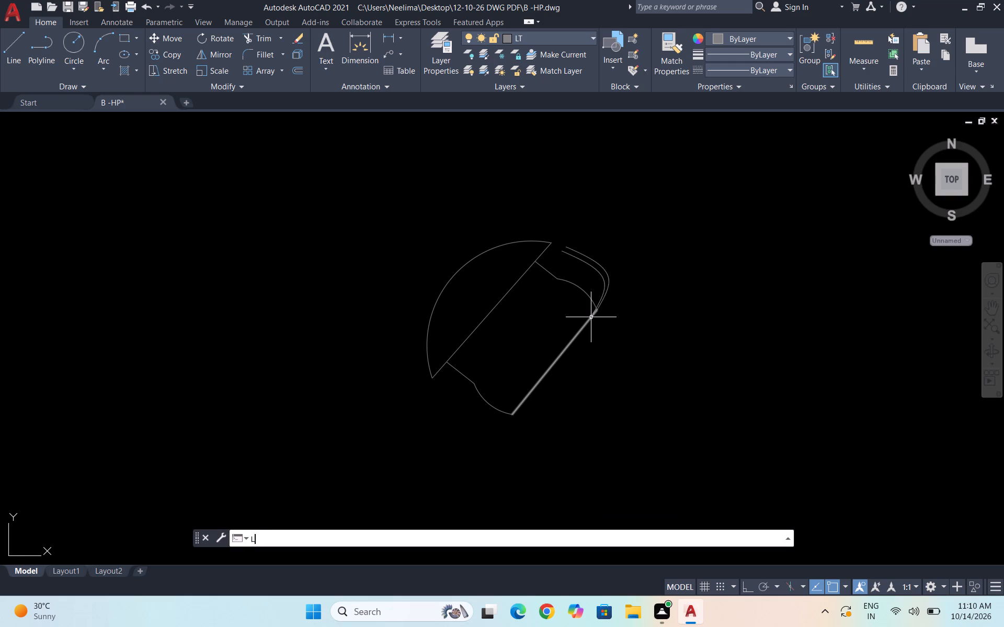
{"action": "key", "text": "Return"}
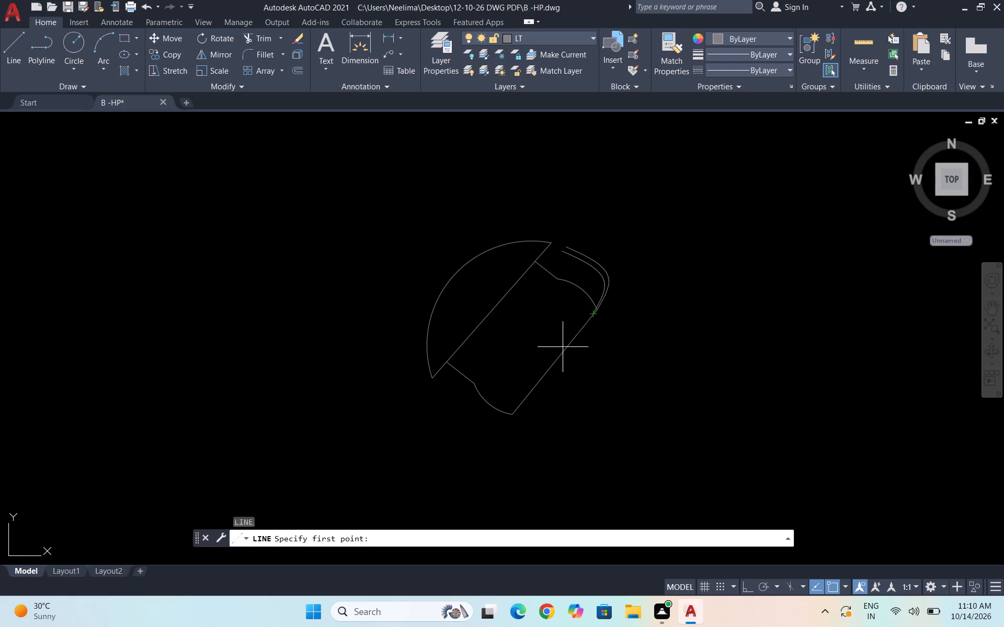
{"action": "left_click", "coordinate": [556, 363]}
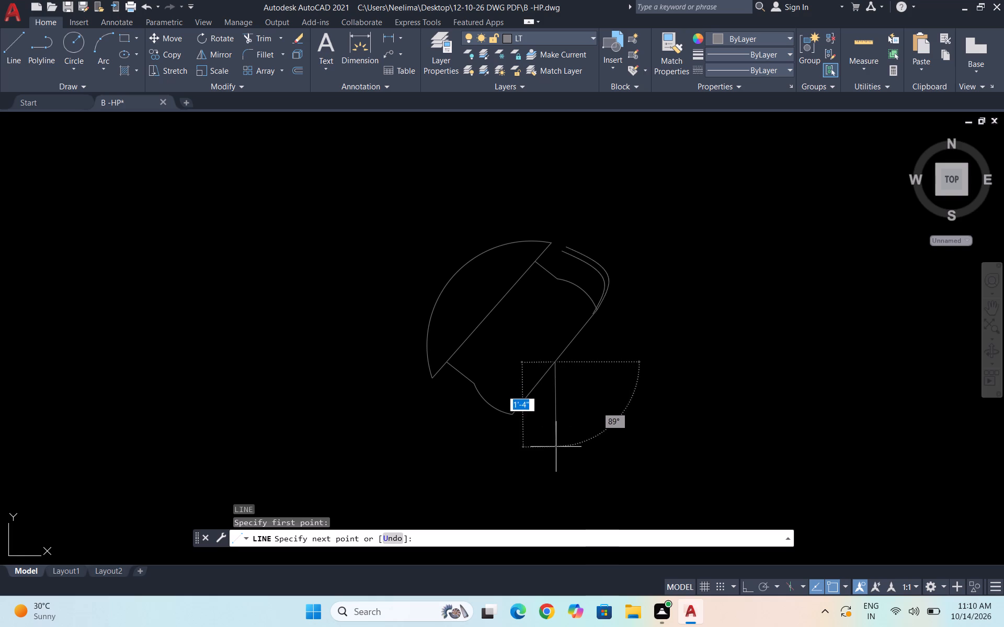
{"action": "key", "text": "F8"}
{"action": "left_click", "coordinate": [557, 447]}
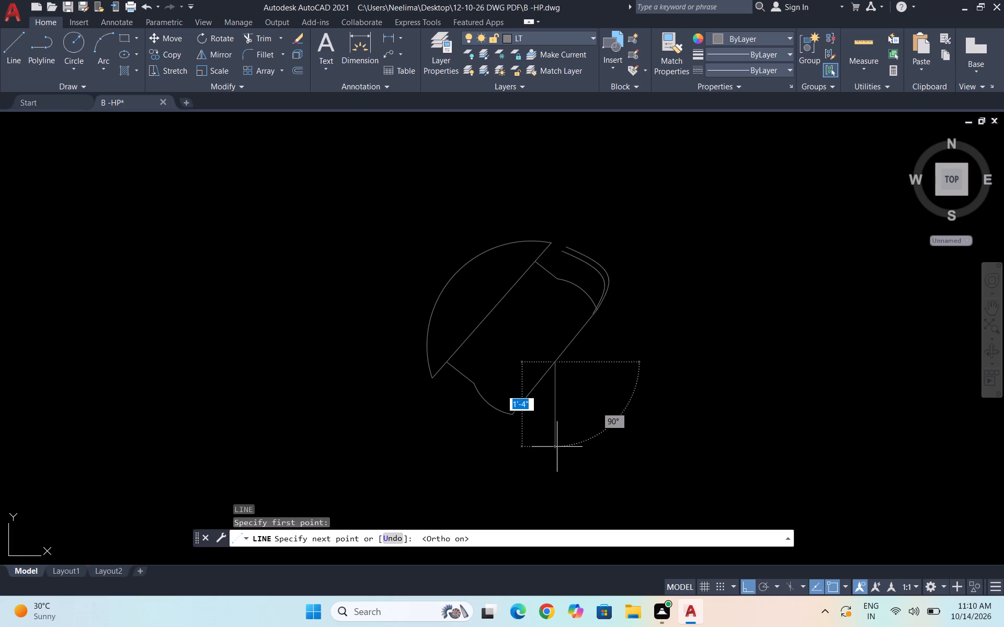
{"action": "key", "text": "Escape"}
{"action": "key", "text": "l"}
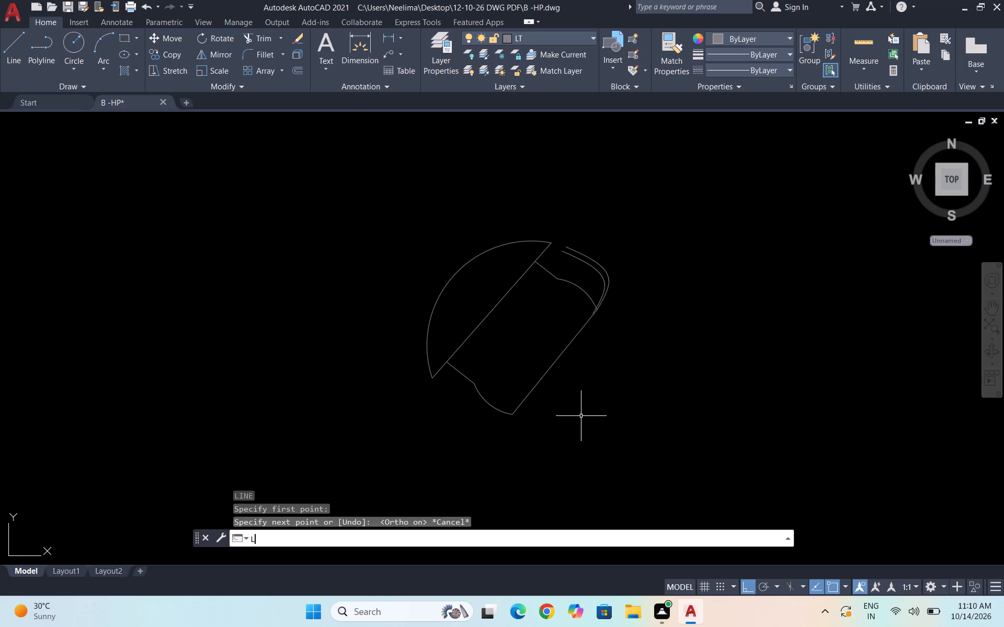
{"action": "key", "text": "Return"}
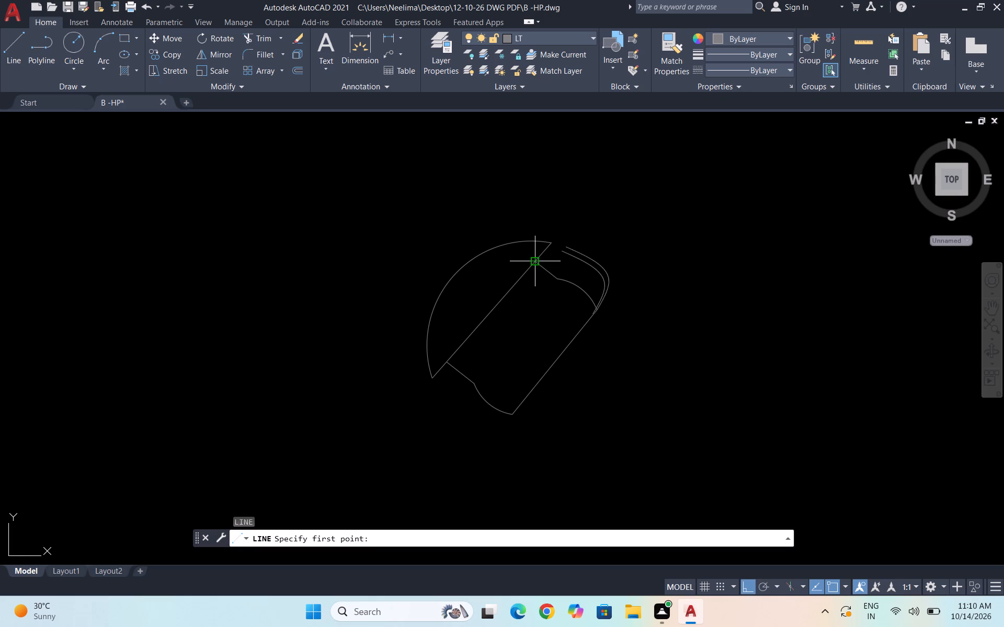
{"action": "left_click", "coordinate": [539, 265]}
{"action": "left_click", "coordinate": [537, 345]}
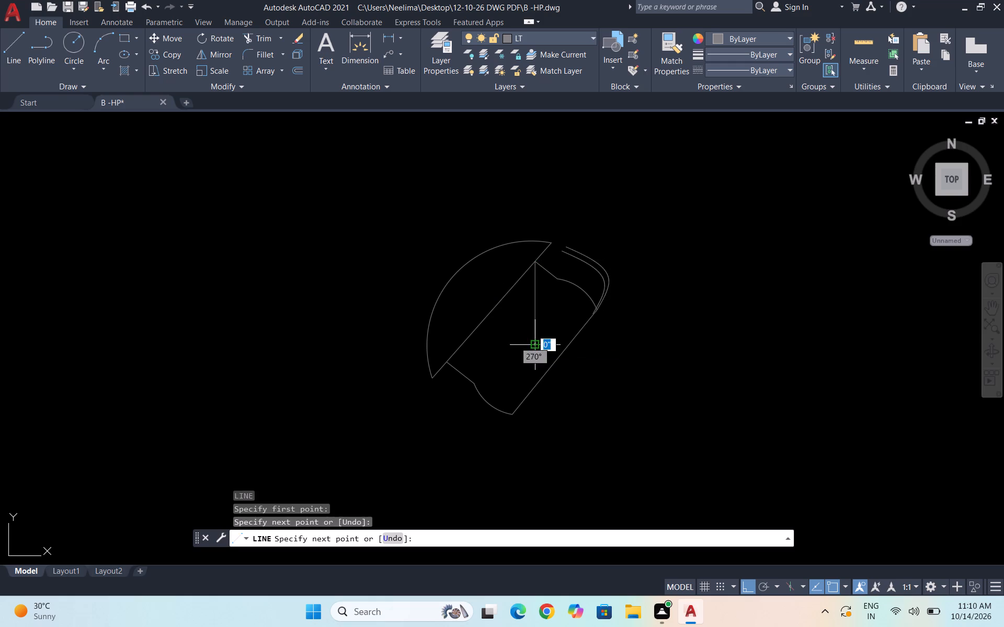
{"action": "key", "text": "Escape"}
Copy the vertical line about 3'-9" horizontally to the left, clear of the chair symbol.
{"action": "left_click", "coordinate": [555, 319]}
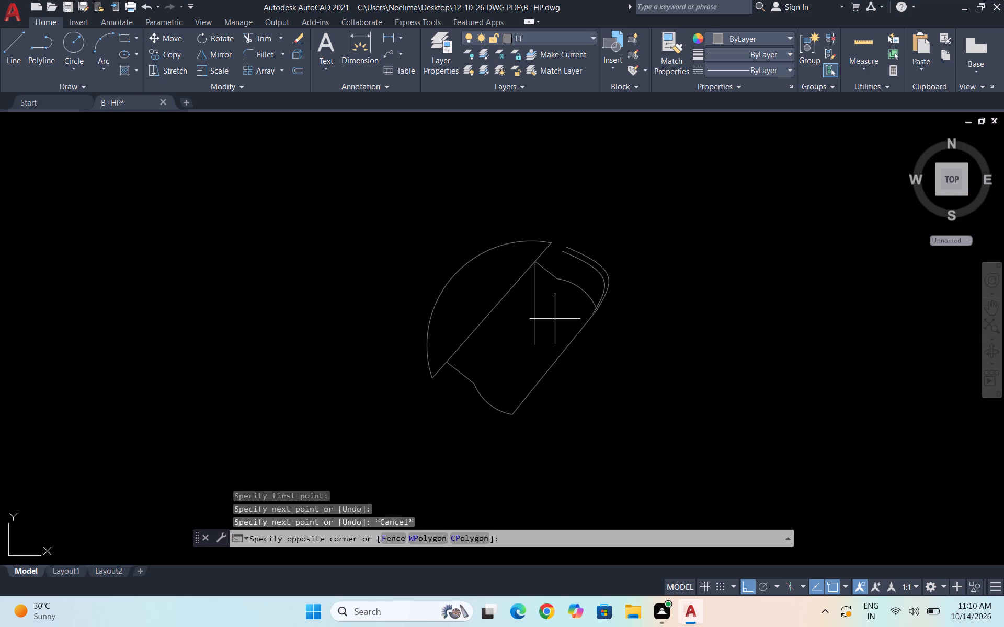
{"action": "left_click", "coordinate": [530, 303]}
{"action": "type", "text": "CO"}
{"action": "key", "text": "Return"}
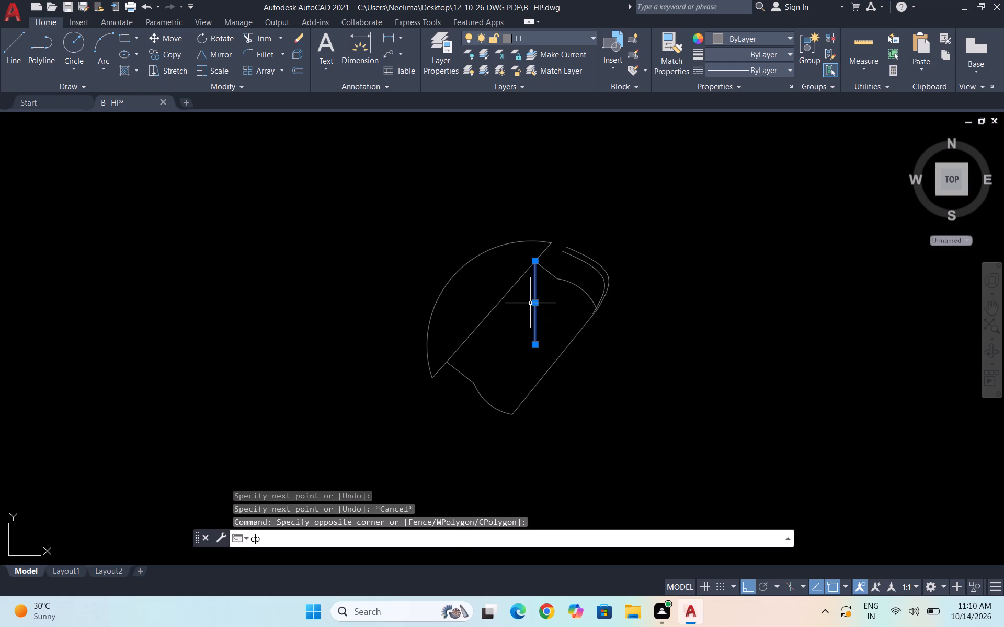
{"action": "left_click", "coordinate": [535, 264]}
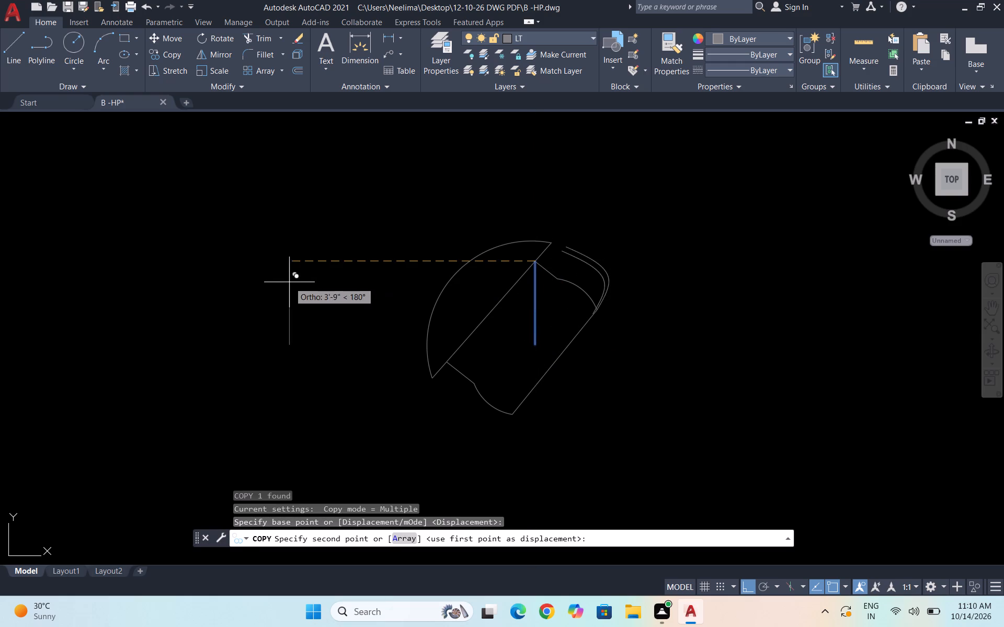
{"action": "left_click", "coordinate": [287, 282]}
{"action": "key", "text": "Escape"}
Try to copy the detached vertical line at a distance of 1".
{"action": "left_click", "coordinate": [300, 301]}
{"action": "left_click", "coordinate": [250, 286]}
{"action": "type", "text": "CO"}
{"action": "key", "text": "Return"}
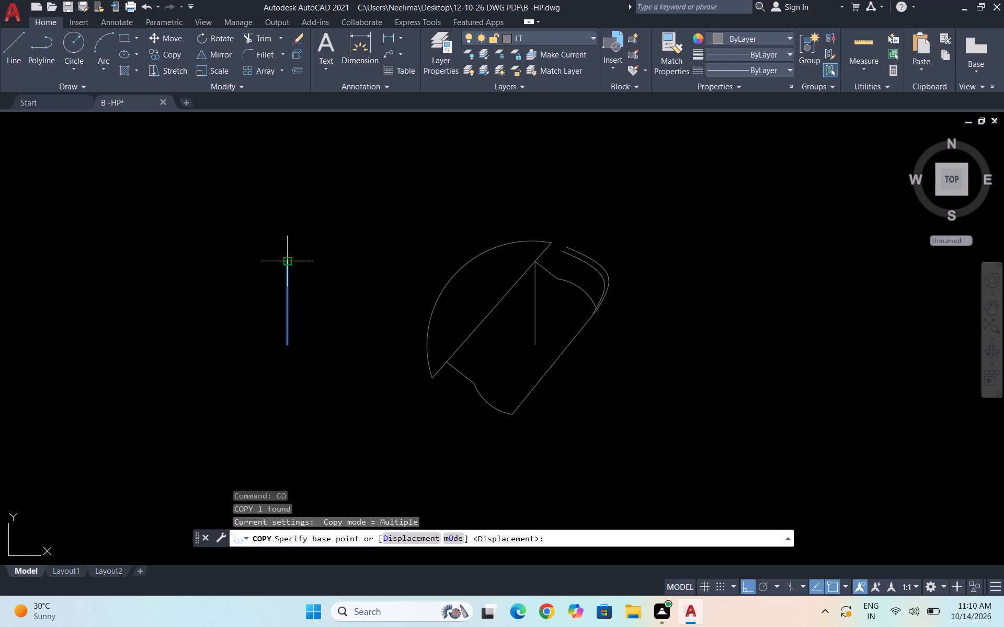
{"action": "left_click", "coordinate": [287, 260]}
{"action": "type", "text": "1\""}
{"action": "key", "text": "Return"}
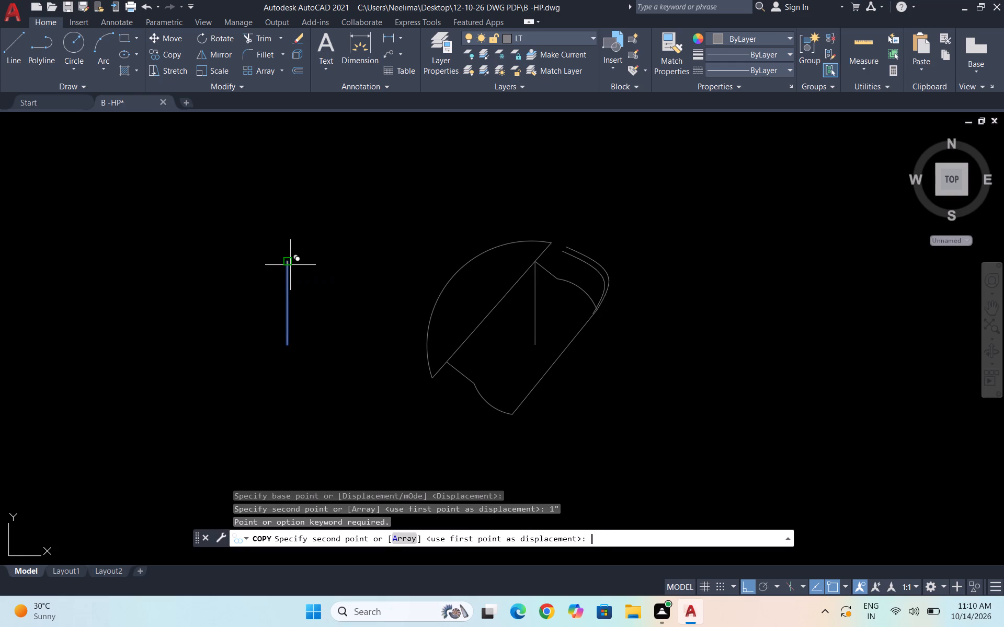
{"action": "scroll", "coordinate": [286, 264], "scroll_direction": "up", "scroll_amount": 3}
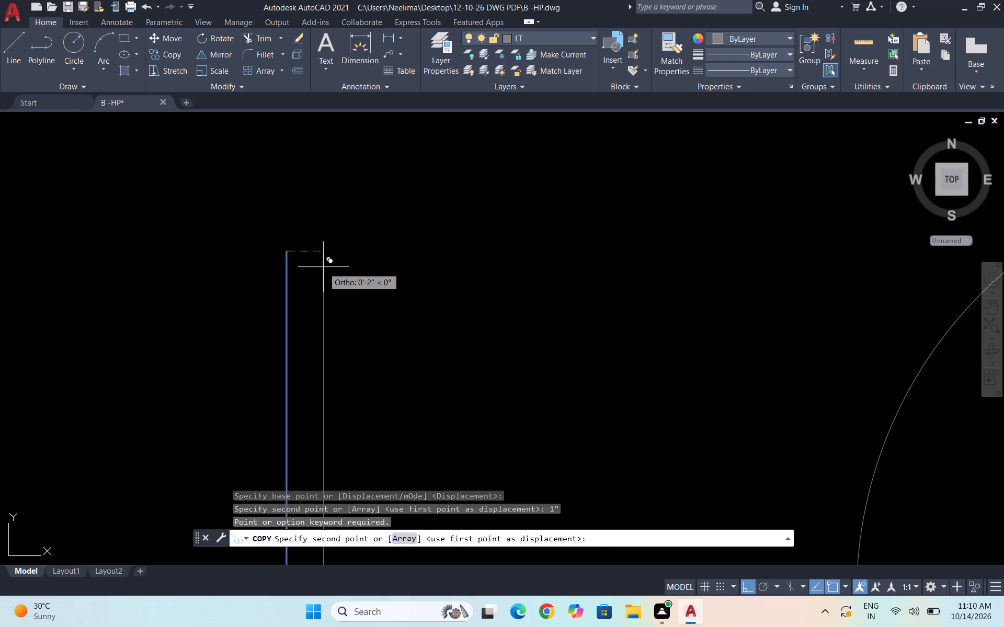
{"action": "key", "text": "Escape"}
Offset the detached vertical line 1" to its right, toward the chair symbol.
{"action": "left_click_drag", "start_coordinate": [312, 275], "coordinate": [305, 272]}
{"action": "left_click", "coordinate": [259, 247]}
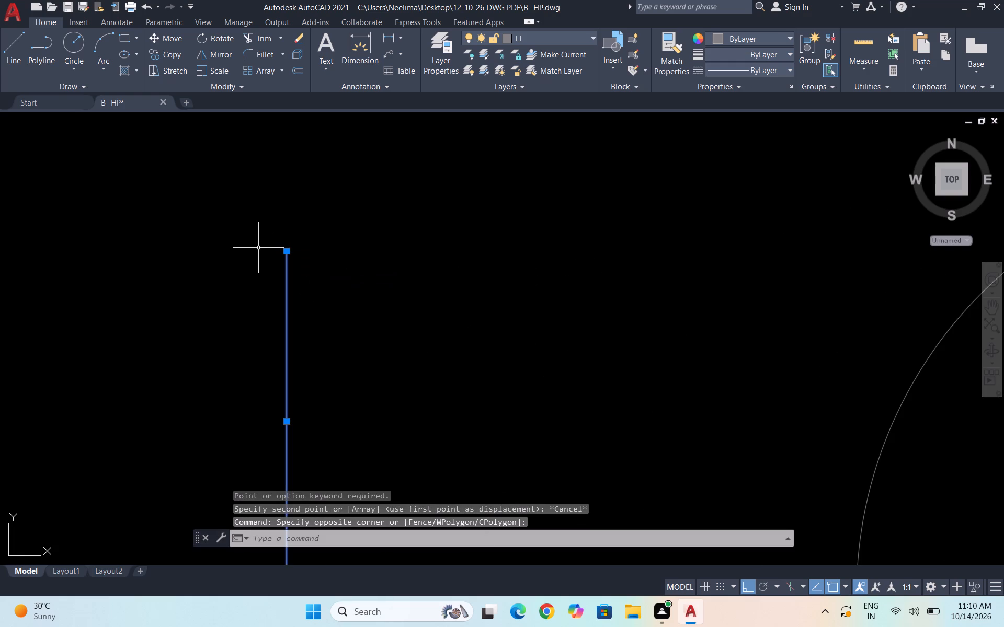
{"action": "key", "text": "o"}
{"action": "key", "text": "Return"}
{"action": "key", "text": "2"}
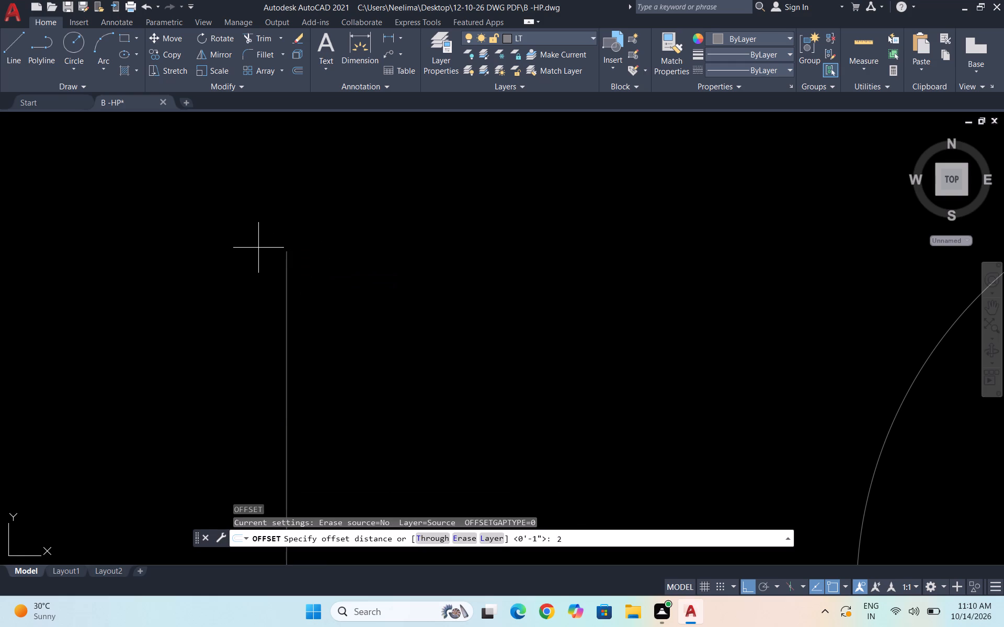
{"action": "key", "text": "BackSpace"}
{"action": "type", "text": "1\""}
{"action": "key", "text": "Return"}
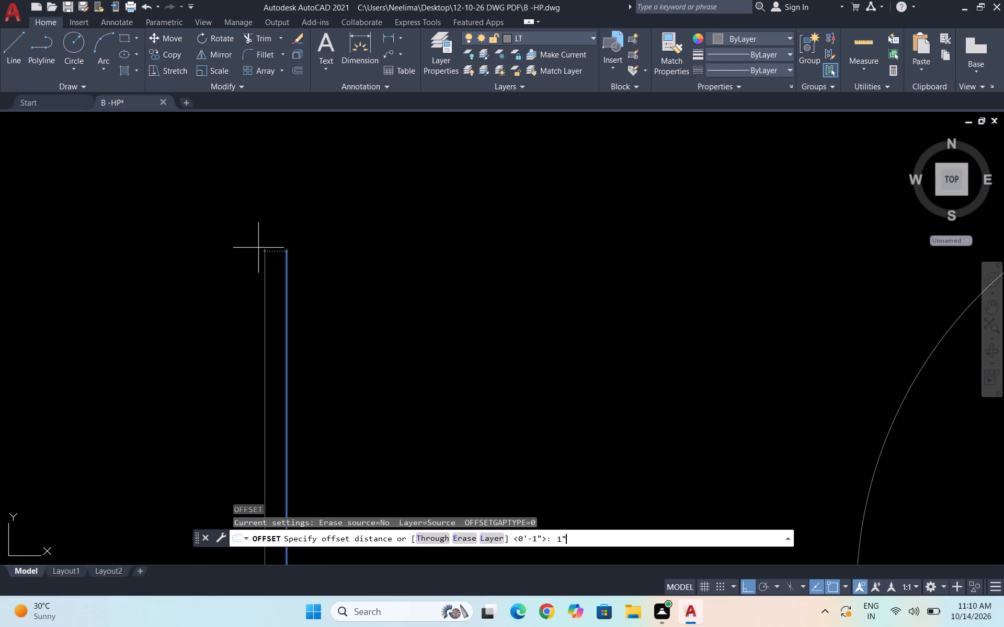
{"action": "left_click", "coordinate": [403, 293]}
{"action": "scroll", "coordinate": [436, 237], "scroll_direction": "down", "scroll_amount": 4}
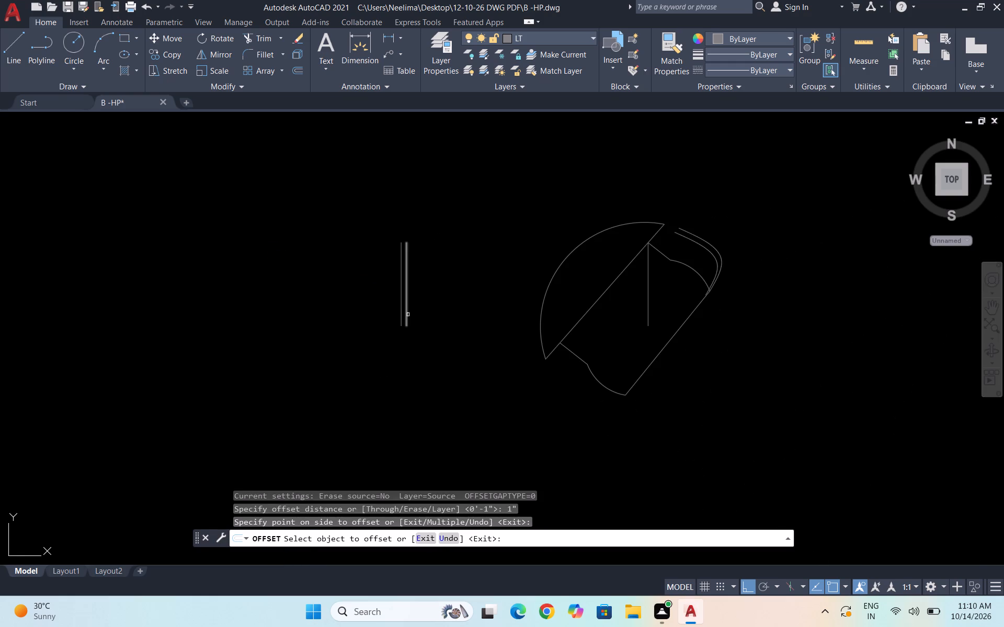
{"action": "key", "text": "Escape"}
Start a circle near the upper end of the two parallel vertical lines.
{"action": "scroll", "coordinate": [392, 237], "scroll_direction": "up", "scroll_amount": 3}
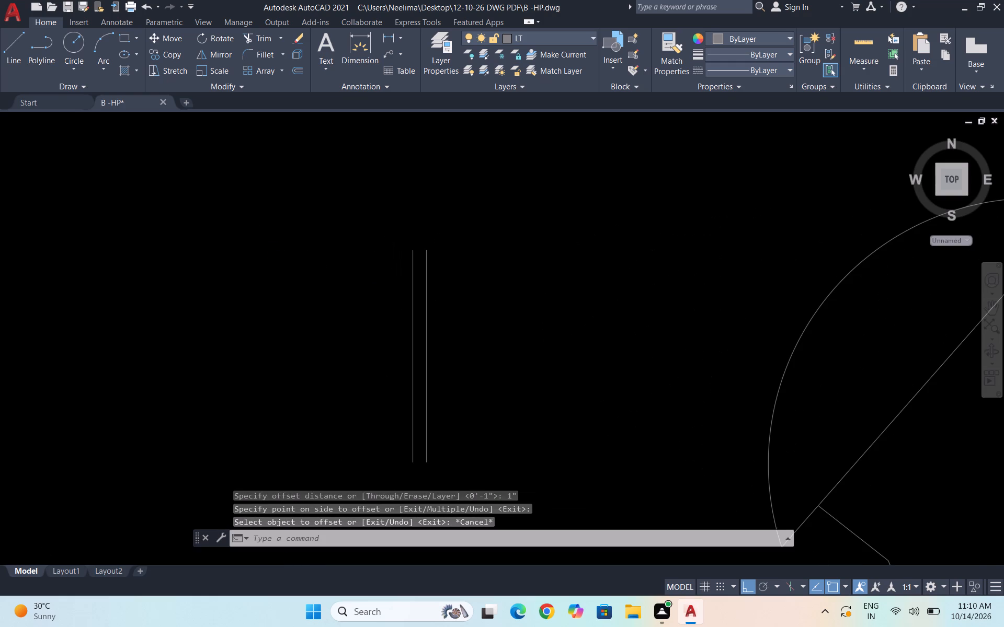
{"action": "key", "text": "c"}
{"action": "key", "text": "Return"}
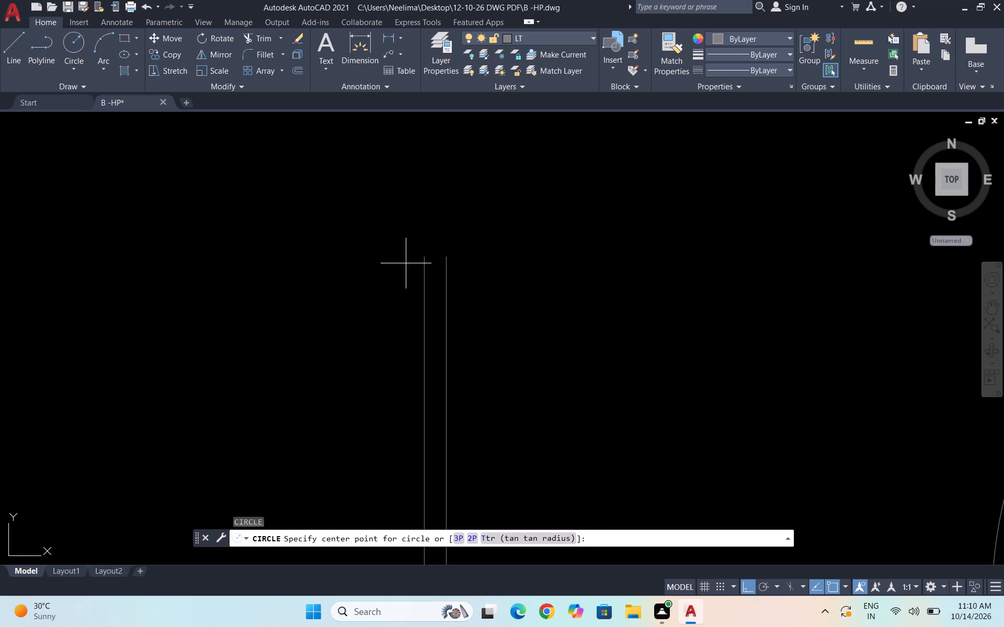
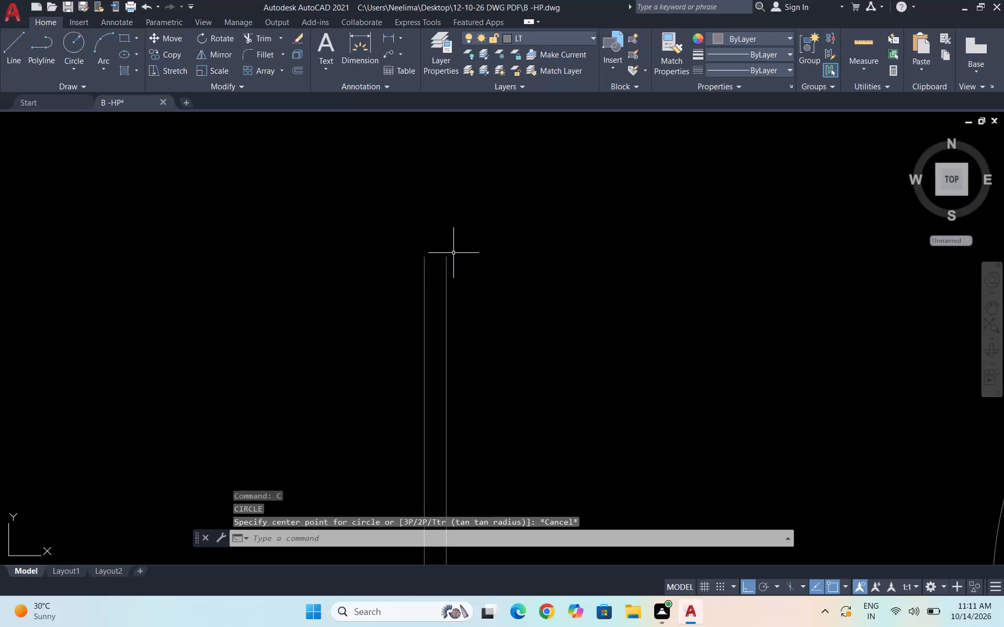
Draw a line joining the upper ends of the two parallel vertical lines.
{"action": "key", "text": "l"}
{"action": "key", "text": "Return"}
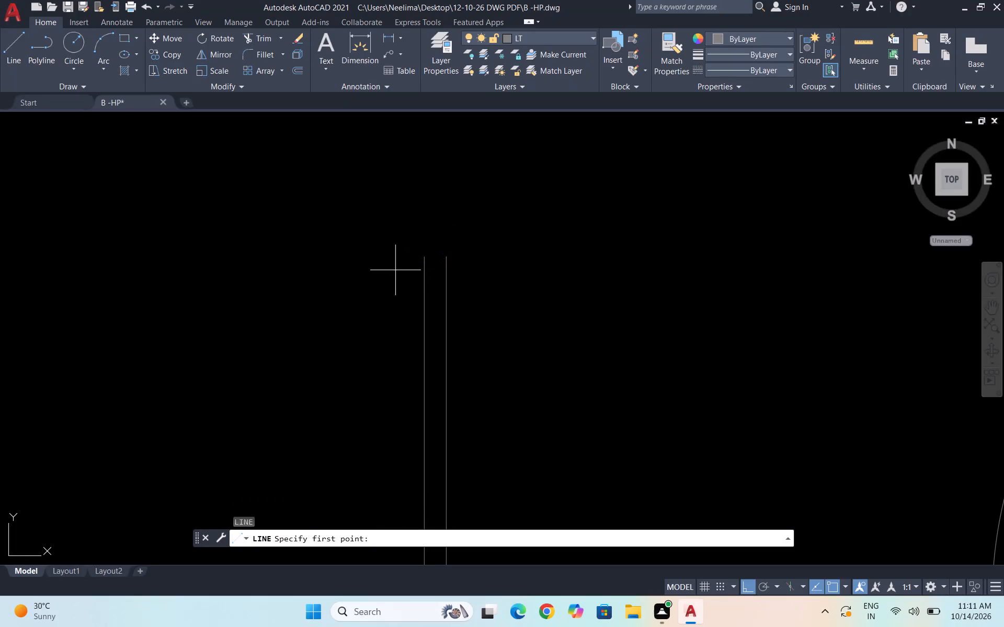
{"action": "scroll", "coordinate": [496, 245], "scroll_direction": "up", "scroll_amount": 2}
{"action": "left_click", "coordinate": [312, 273]}
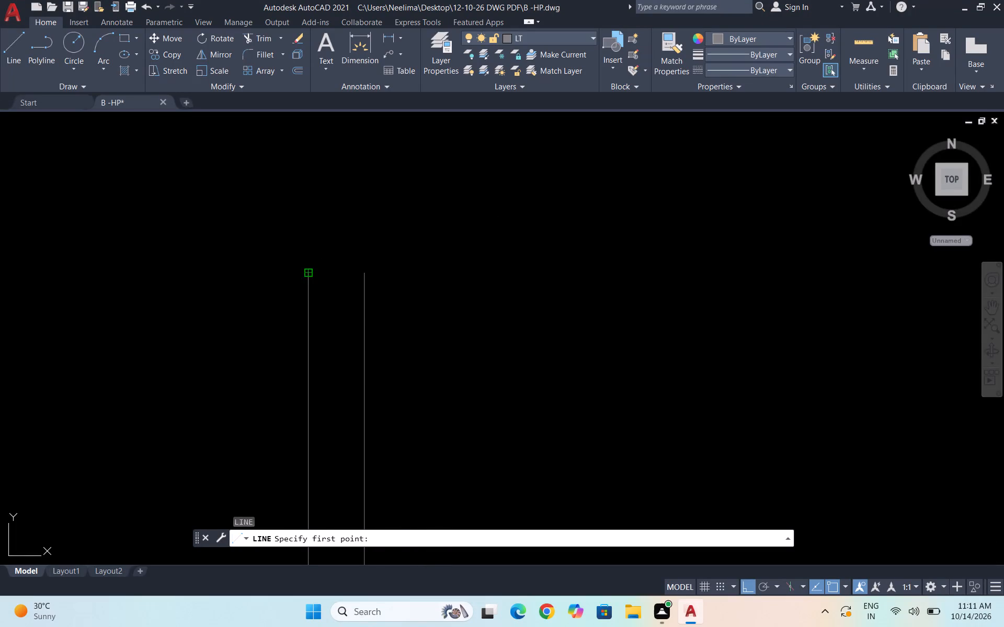
{"action": "left_click", "coordinate": [368, 275]}
{"action": "key", "text": "Escape"}
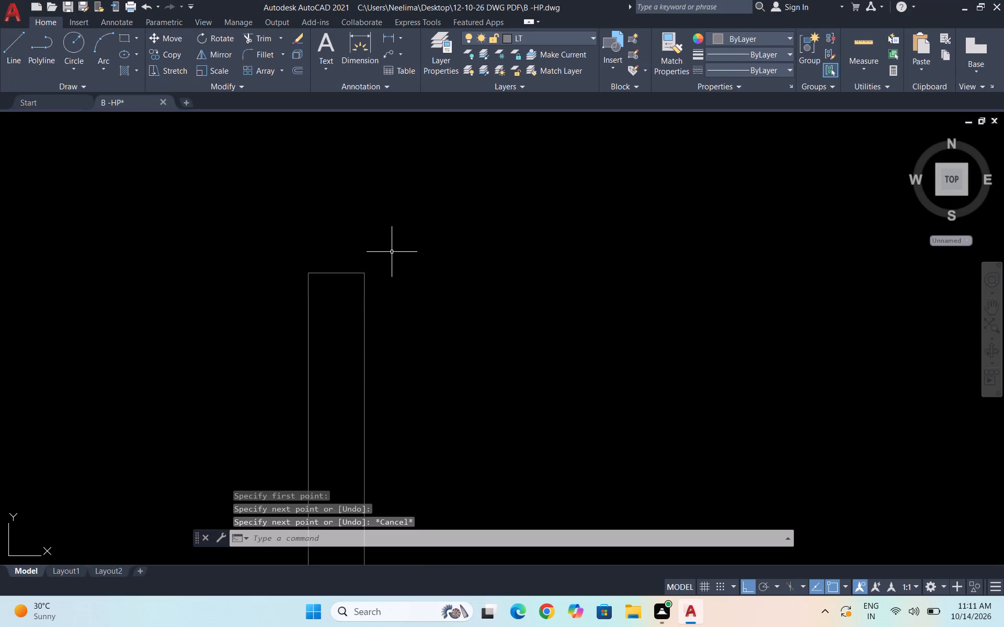
Draw a circle centred on the short closing line's midpoint, with its radius reaching the left vertical line's upper end.
{"action": "key", "text": "c"}
{"action": "key", "text": "Return"}
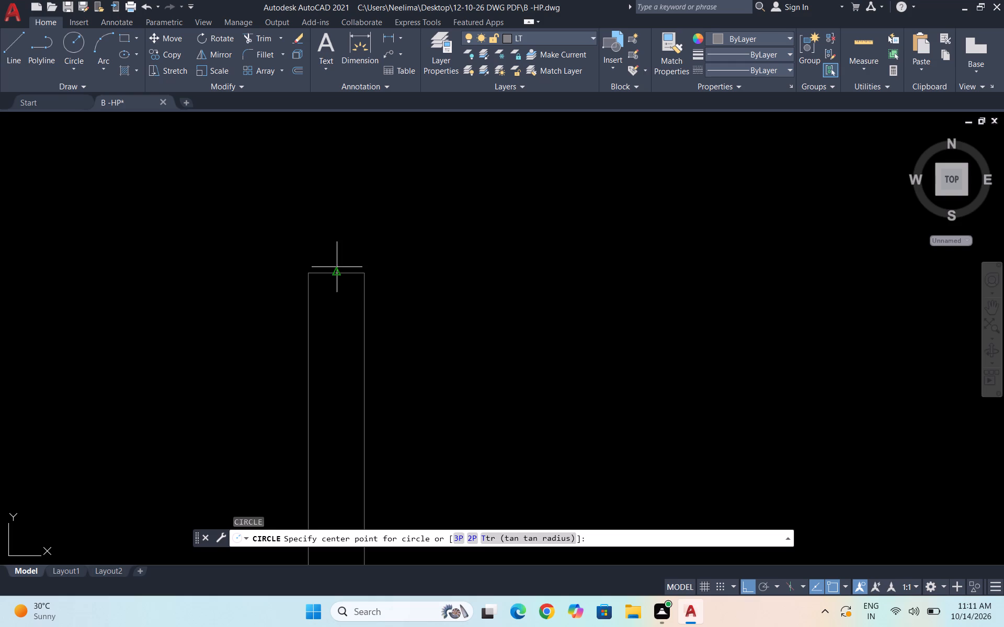
{"action": "left_click", "coordinate": [335, 274]}
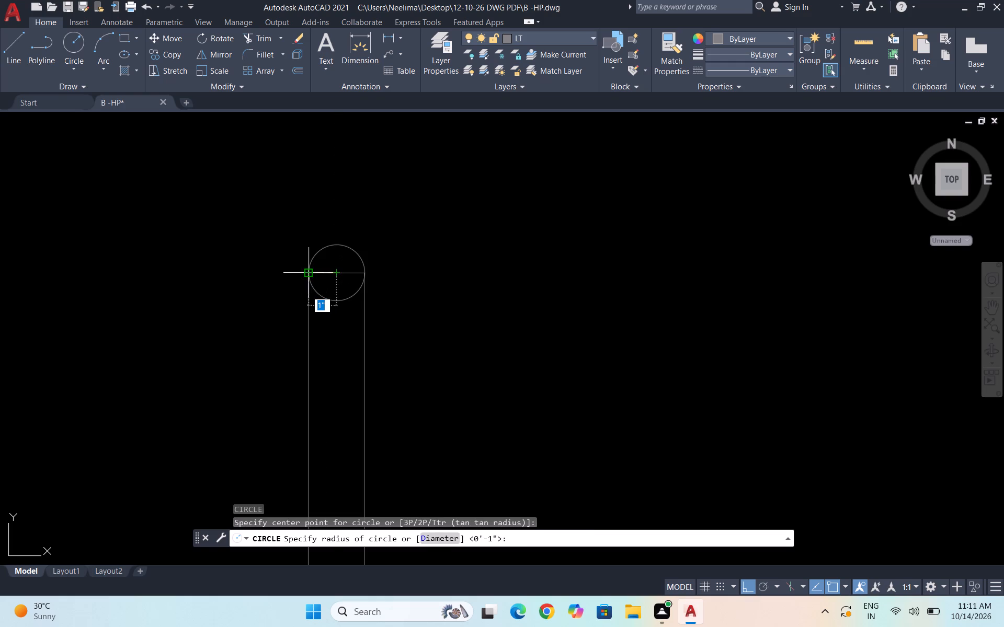
{"action": "left_click", "coordinate": [308, 274]}
{"action": "key", "text": "Escape"}
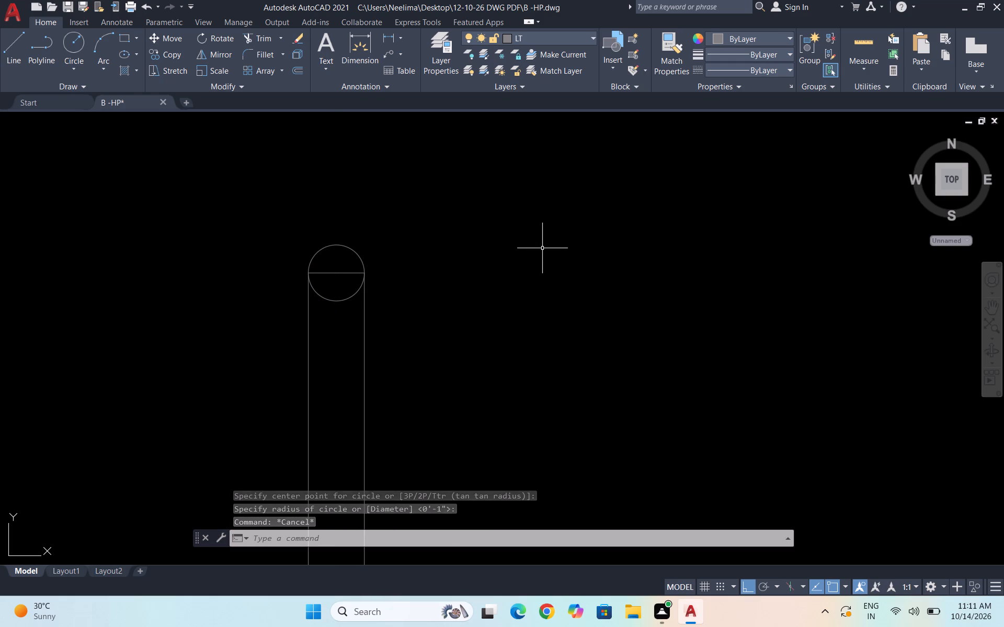
Copy the bar of two vertical lines, closing line and circle a short distance horizontally toward the chair symbol.
{"action": "scroll", "coordinate": [542, 248], "scroll_direction": "down", "scroll_amount": 3}
{"action": "scroll", "coordinate": [498, 260], "scroll_direction": "up", "scroll_amount": 3}
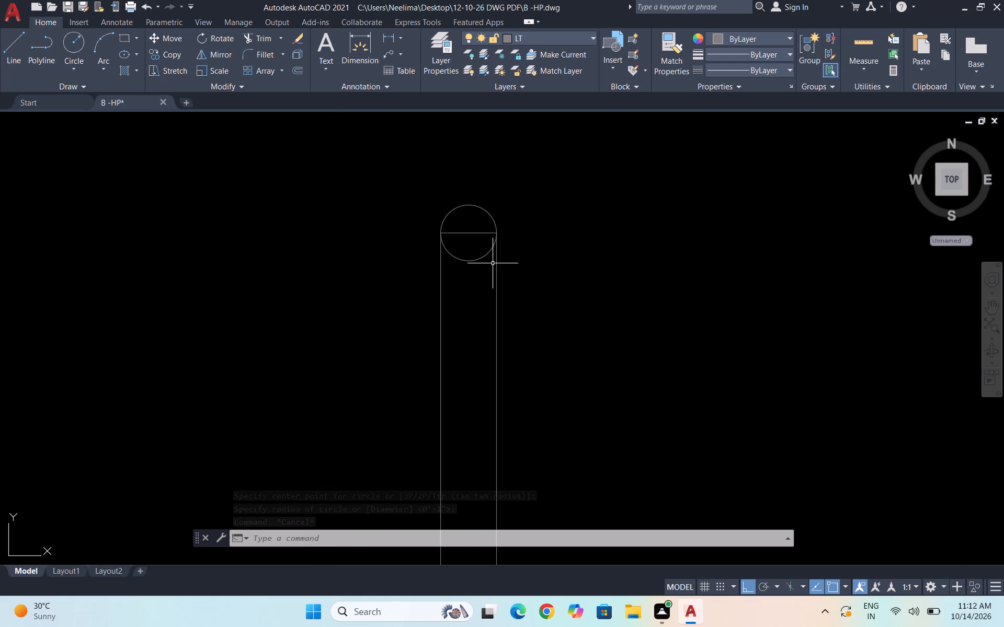
{"action": "scroll", "coordinate": [489, 247], "scroll_direction": "down", "scroll_amount": 3}
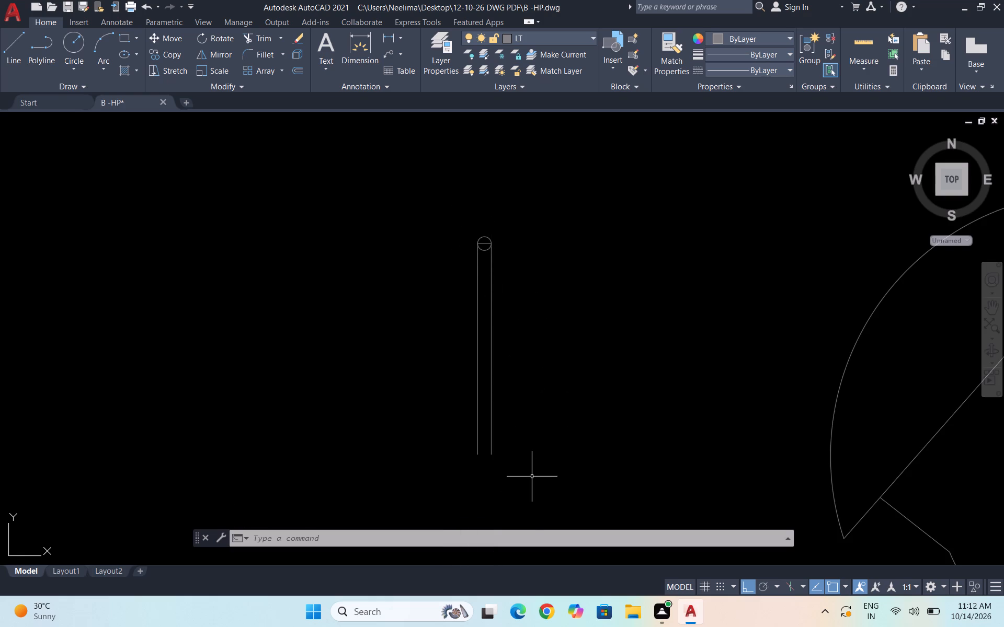
{"action": "left_click", "coordinate": [535, 513]}
{"action": "left_click", "coordinate": [374, 193]}
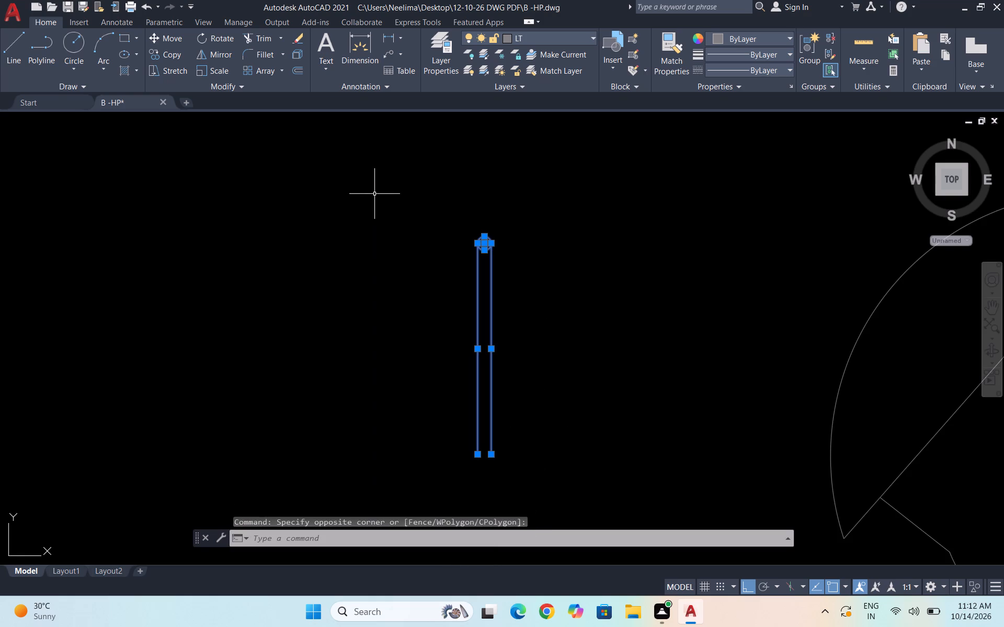
{"action": "type", "text": "CO"}
{"action": "key", "text": "Return"}
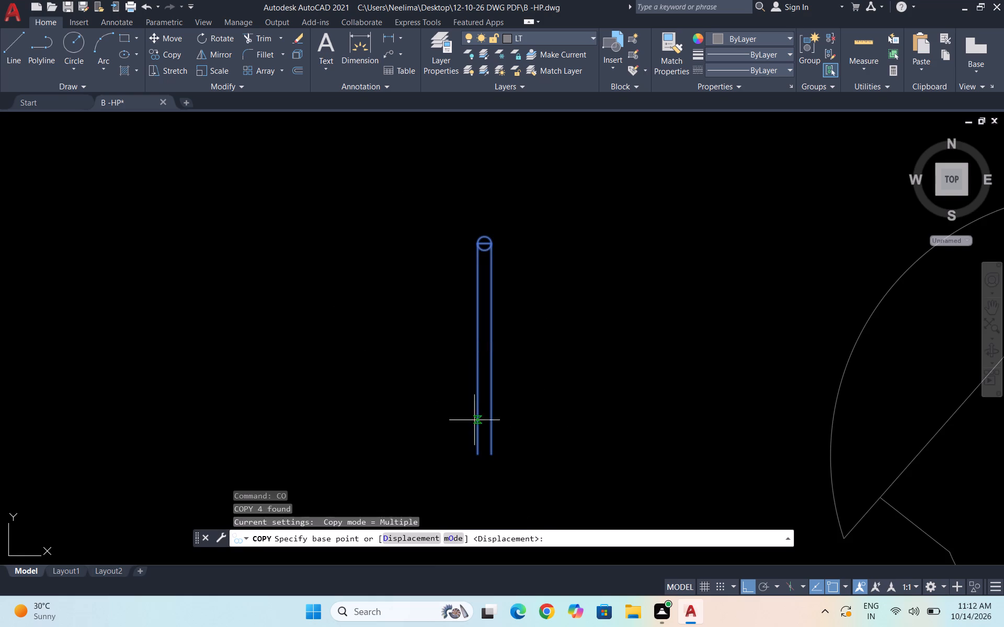
{"action": "left_click", "coordinate": [494, 456]}
{"action": "left_click", "coordinate": [626, 398]}
{"action": "key", "text": "Escape"}
Rotate the copied bar half a turn about its lower-left endpoint so its circle end points down.
{"action": "left_click_drag", "start_coordinate": [673, 482], "coordinate": [655, 465]}
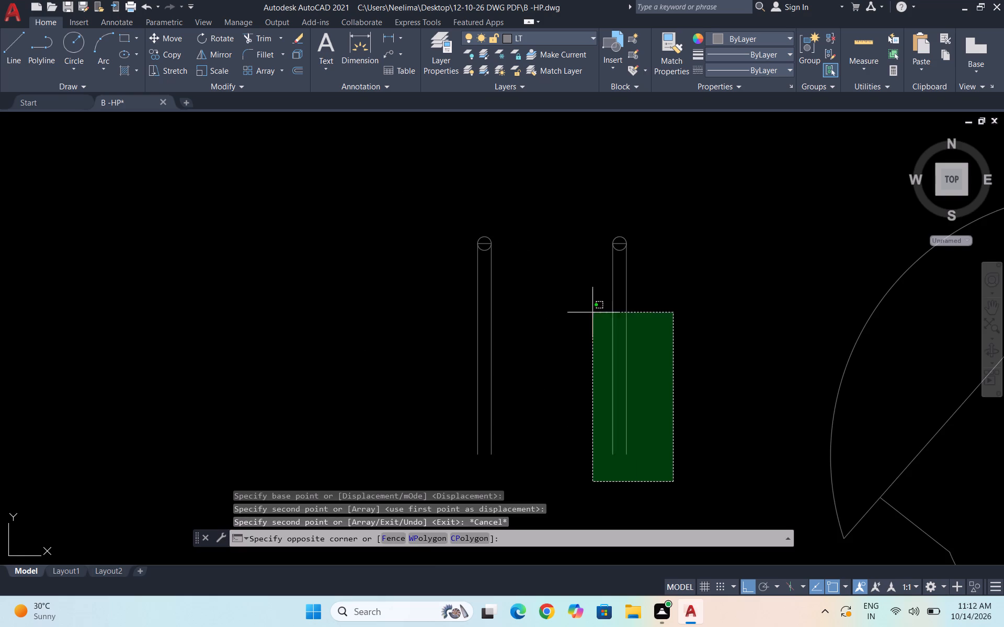
{"action": "left_click", "coordinate": [570, 206]}
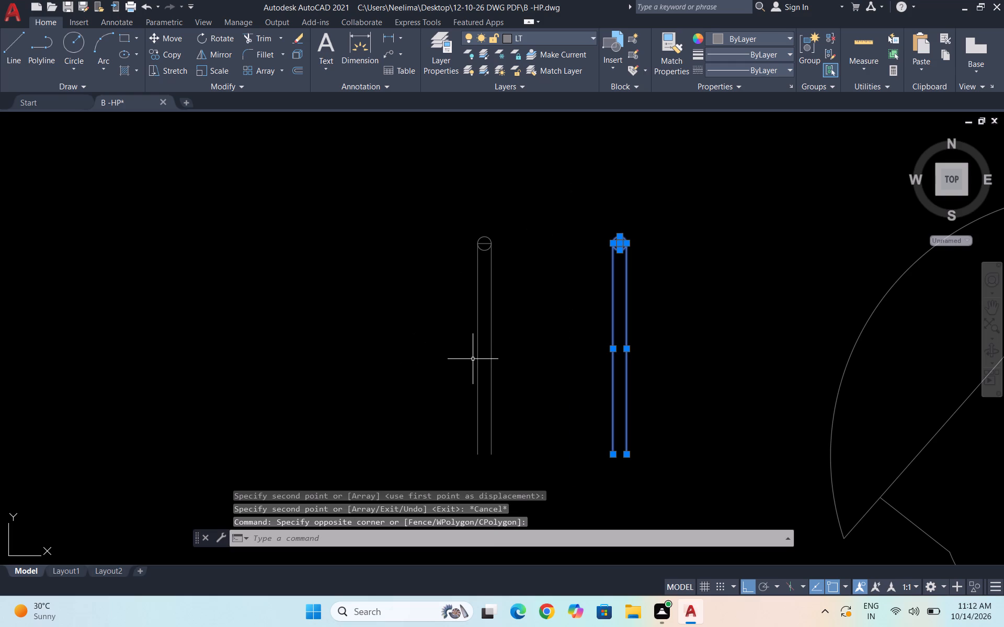
{"action": "type", "text": "RO"}
{"action": "key", "text": "Return"}
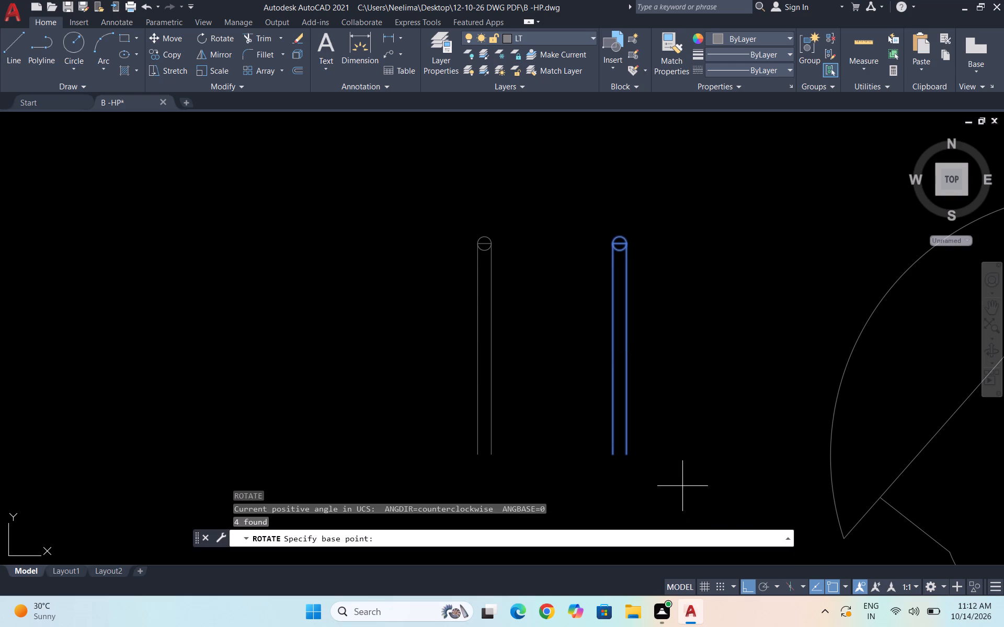
{"action": "left_click", "coordinate": [610, 450]}
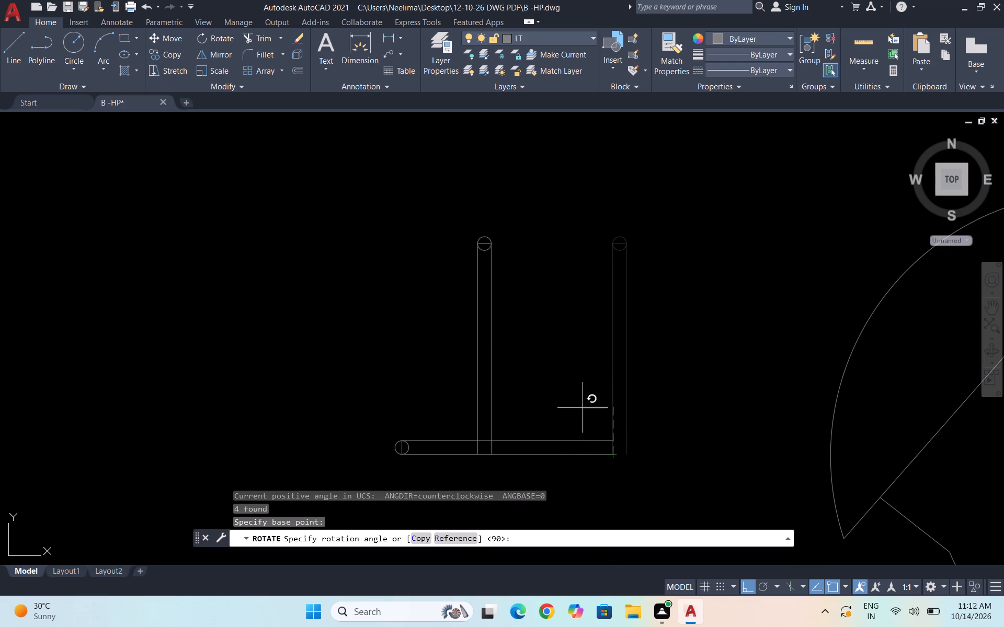
{"action": "left_click", "coordinate": [563, 503]}
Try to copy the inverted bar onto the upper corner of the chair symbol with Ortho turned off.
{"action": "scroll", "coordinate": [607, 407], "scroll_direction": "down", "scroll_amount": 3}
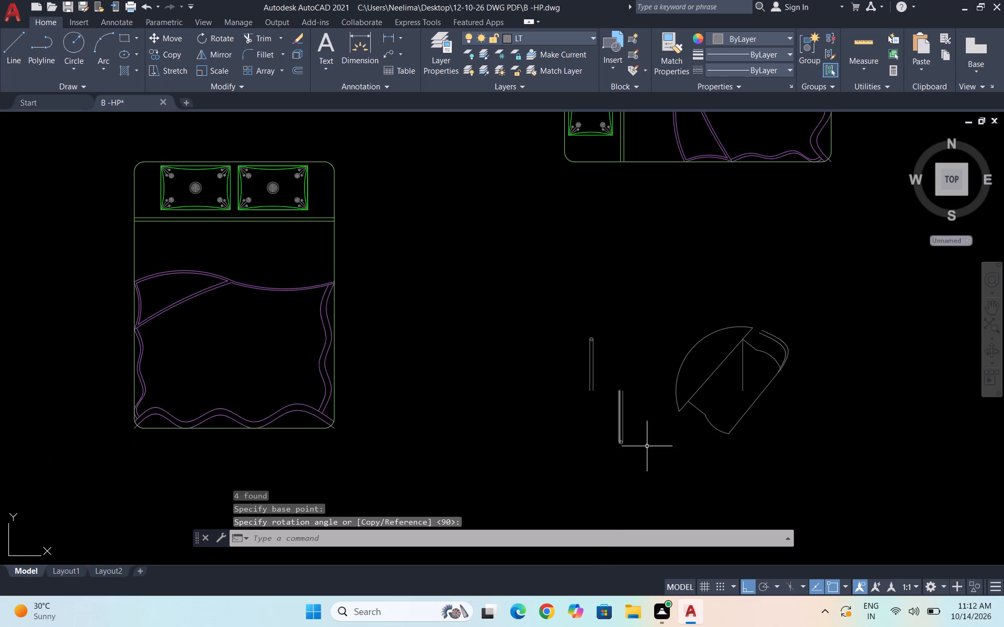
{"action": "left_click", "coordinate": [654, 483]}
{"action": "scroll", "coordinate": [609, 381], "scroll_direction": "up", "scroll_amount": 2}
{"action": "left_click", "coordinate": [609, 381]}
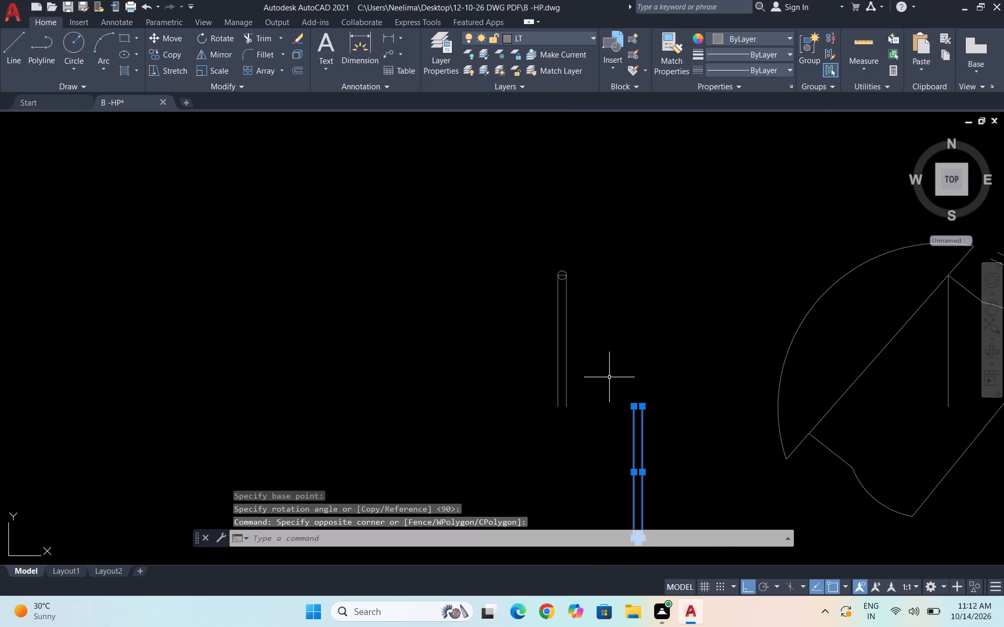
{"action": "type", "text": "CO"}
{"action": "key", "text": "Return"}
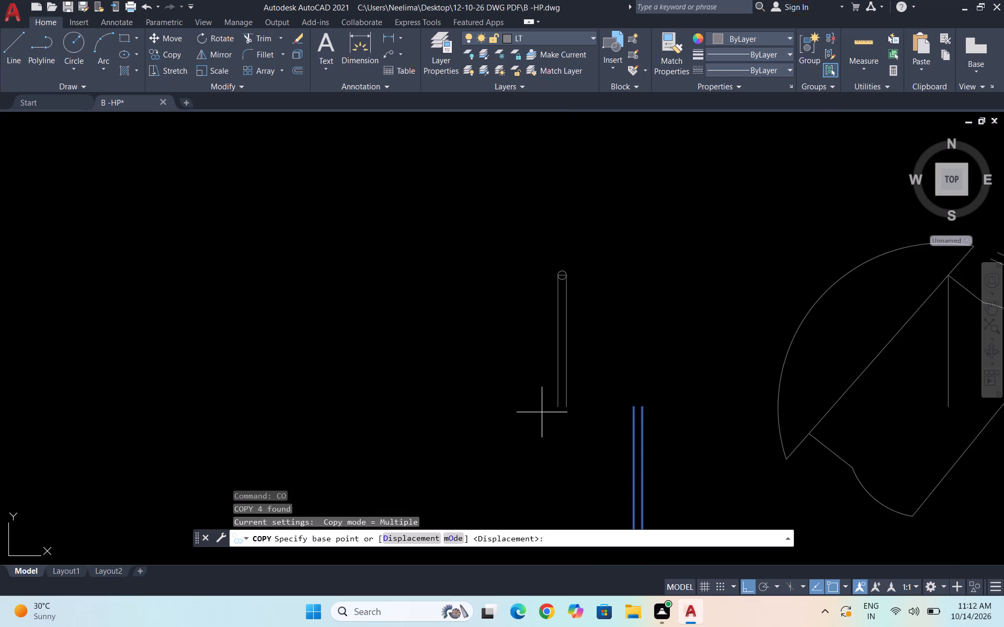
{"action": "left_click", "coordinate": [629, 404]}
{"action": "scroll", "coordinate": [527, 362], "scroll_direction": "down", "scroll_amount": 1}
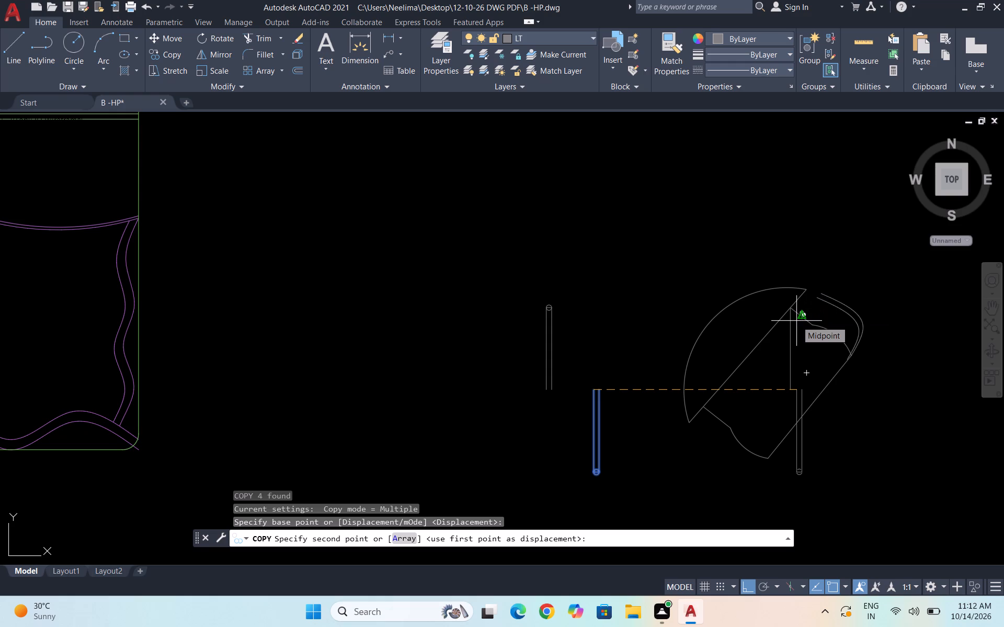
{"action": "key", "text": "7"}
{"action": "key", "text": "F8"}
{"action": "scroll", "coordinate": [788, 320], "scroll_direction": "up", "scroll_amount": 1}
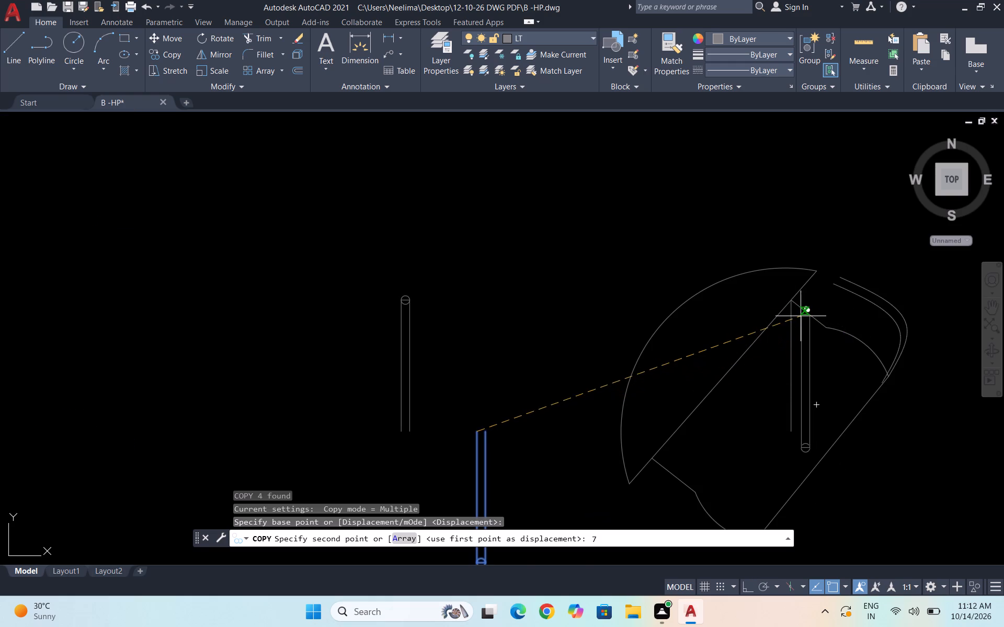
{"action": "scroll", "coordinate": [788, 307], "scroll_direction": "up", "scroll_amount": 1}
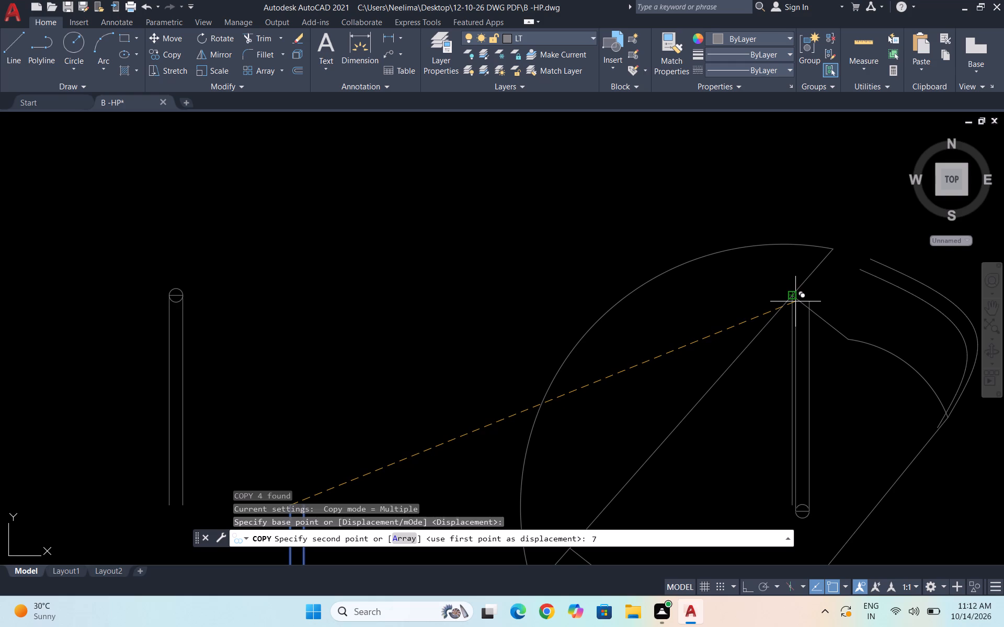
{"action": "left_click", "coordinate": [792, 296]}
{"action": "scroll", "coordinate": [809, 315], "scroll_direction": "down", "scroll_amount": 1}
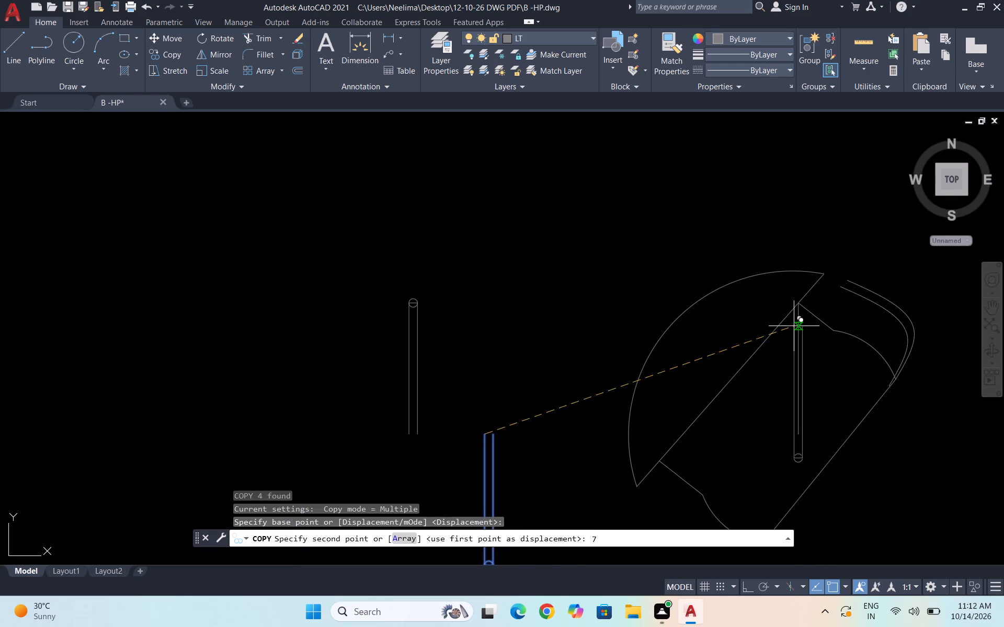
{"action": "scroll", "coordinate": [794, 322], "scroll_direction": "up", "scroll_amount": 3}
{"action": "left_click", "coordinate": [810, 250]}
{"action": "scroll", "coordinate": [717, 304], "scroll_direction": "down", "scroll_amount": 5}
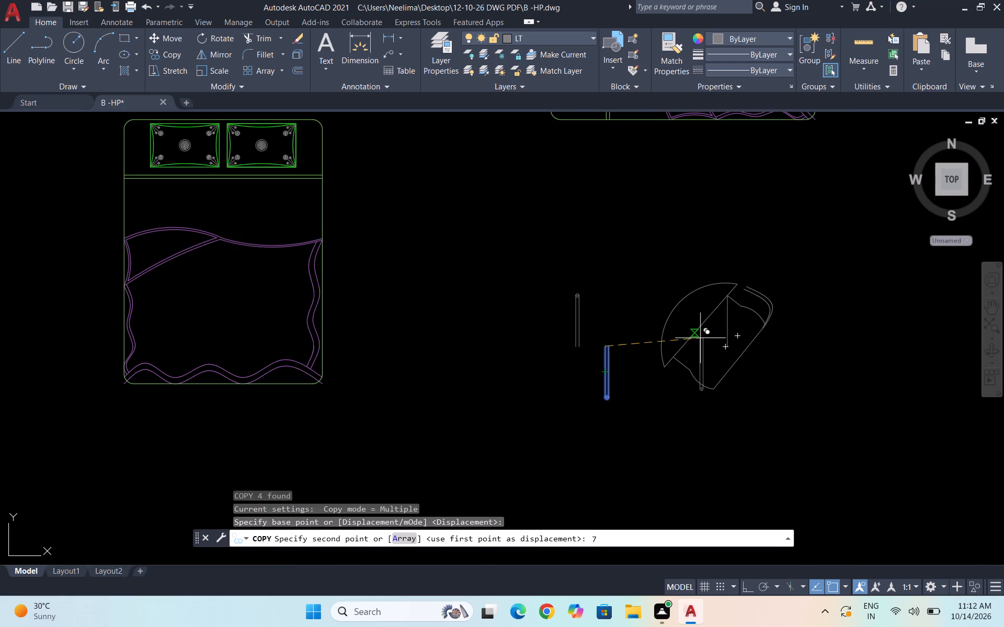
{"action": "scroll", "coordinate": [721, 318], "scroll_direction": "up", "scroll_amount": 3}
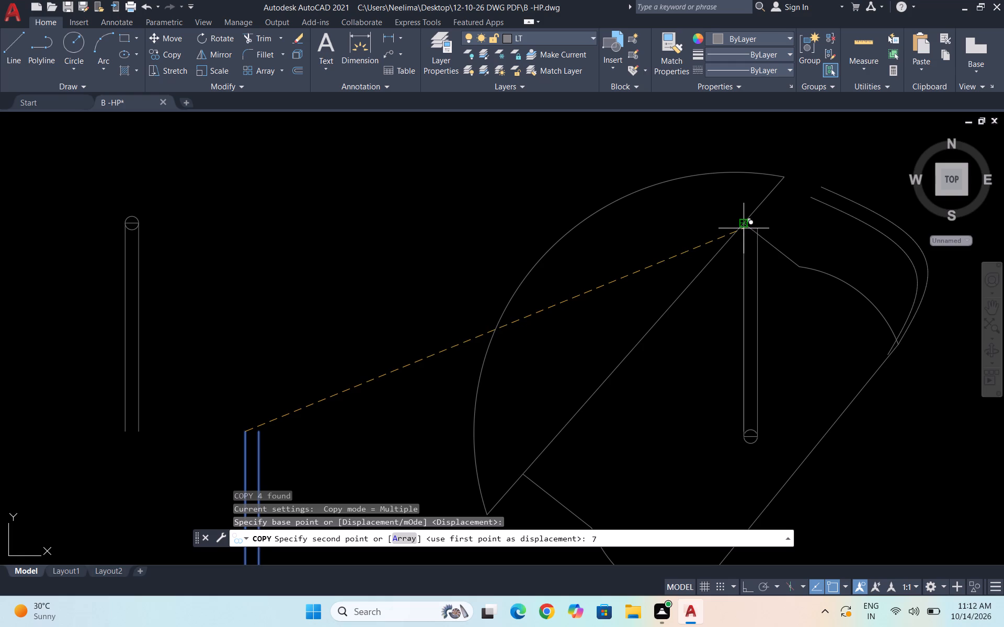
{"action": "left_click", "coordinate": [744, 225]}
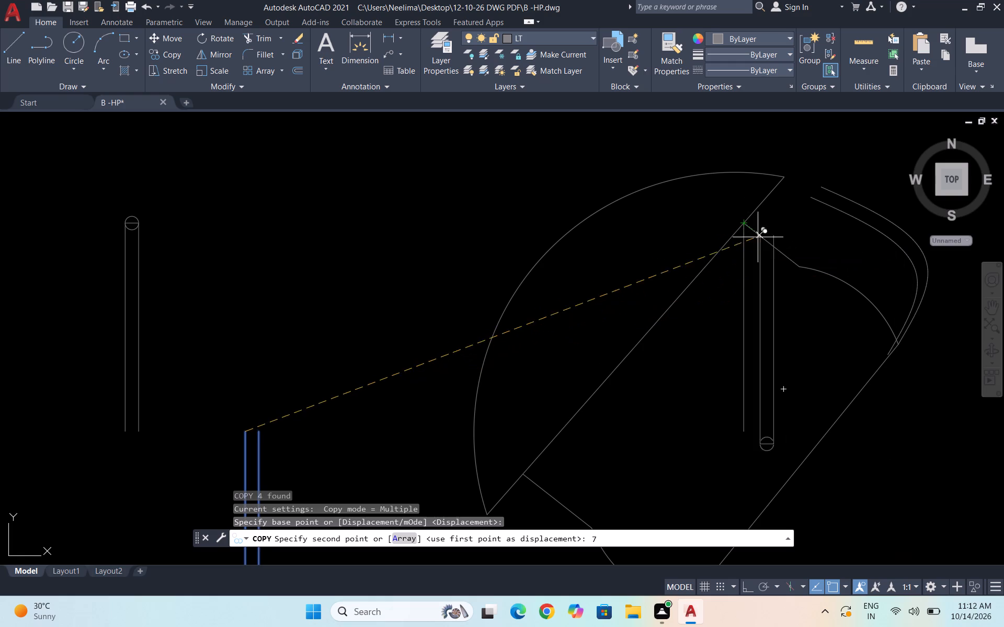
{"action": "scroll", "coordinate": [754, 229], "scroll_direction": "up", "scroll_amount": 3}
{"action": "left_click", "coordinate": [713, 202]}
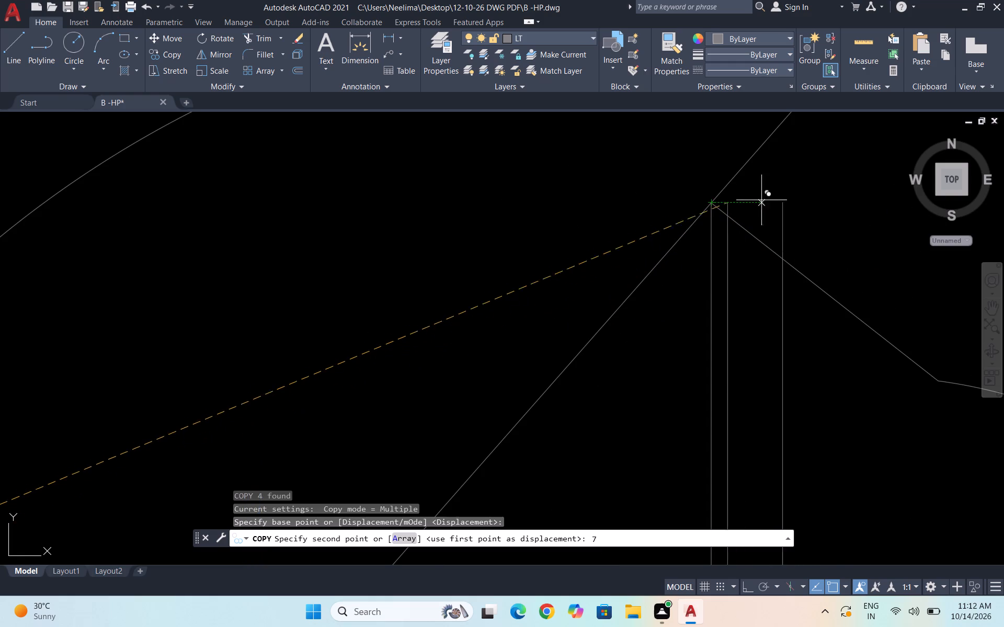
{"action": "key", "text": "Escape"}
Delete the vertical construction line hanging from the upper corner inside the chair symbol.
{"action": "left_click_drag", "start_coordinate": [727, 280], "coordinate": [718, 272]}
{"action": "left_click", "coordinate": [700, 268]}
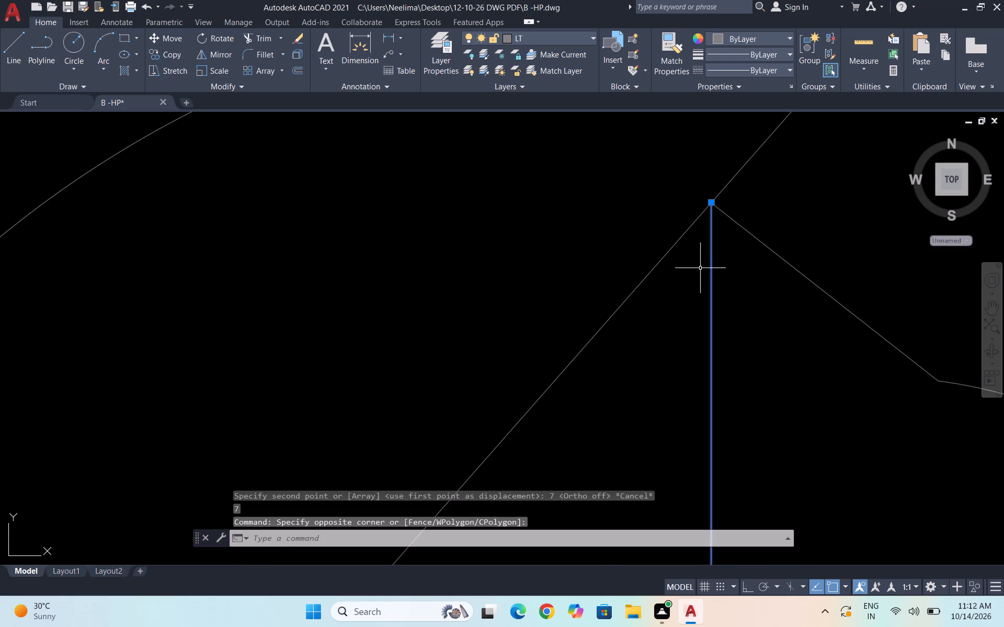
{"action": "key", "text": "Delete"}
Copy the inverted bar into the chair symbol, placing its top-left endpoint on the long diagonal just below the upper corner.
{"action": "scroll", "coordinate": [795, 332], "scroll_direction": "down", "scroll_amount": 5}
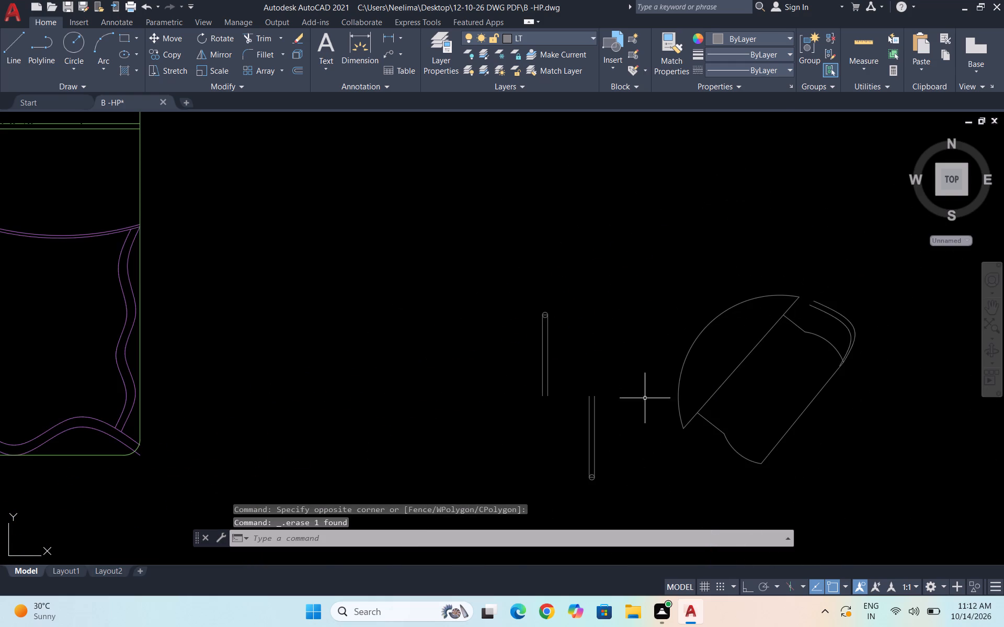
{"action": "left_click_drag", "start_coordinate": [607, 499], "coordinate": [598, 489]}
{"action": "left_click", "coordinate": [546, 378]}
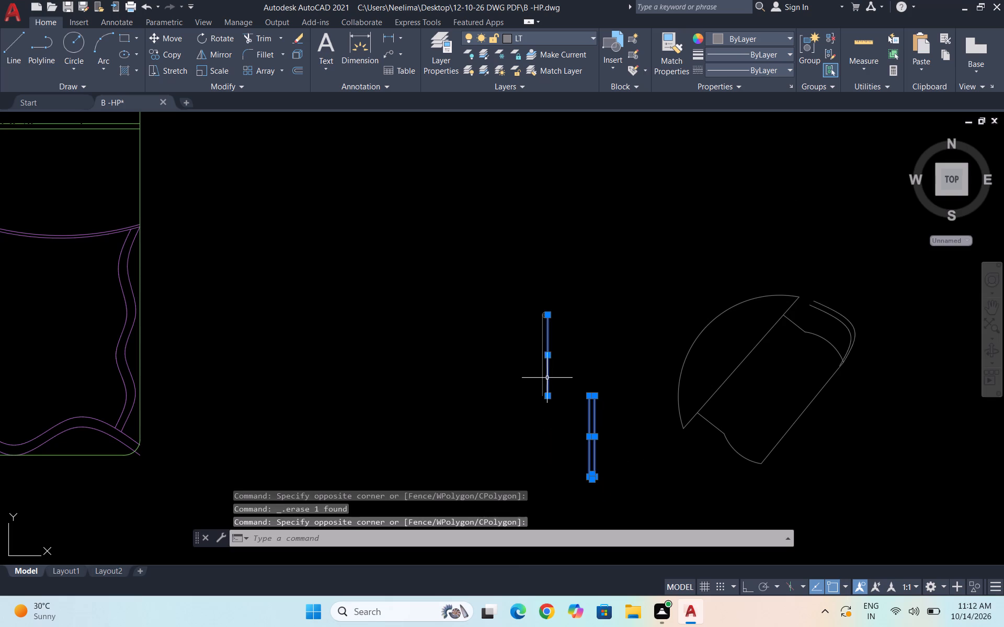
{"action": "key", "text": "Escape"}
{"action": "scroll", "coordinate": [623, 500], "scroll_direction": "up", "scroll_amount": 1}
{"action": "left_click_drag", "start_coordinate": [622, 502], "coordinate": [613, 494]}
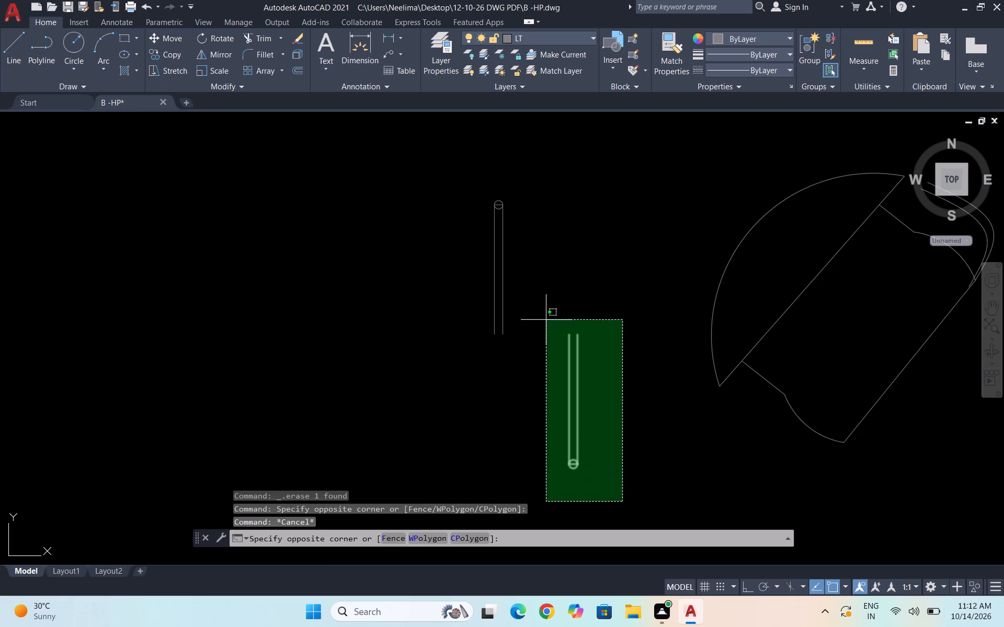
{"action": "left_click", "coordinate": [546, 320]}
{"action": "type", "text": "CO"}
{"action": "key", "text": "Return"}
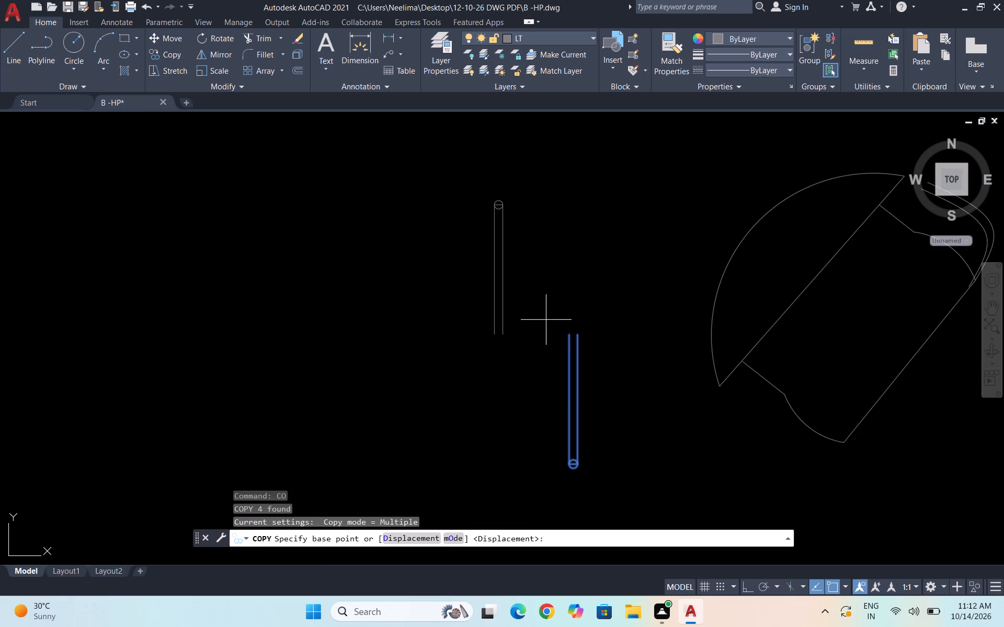
{"action": "left_click", "coordinate": [568, 334]}
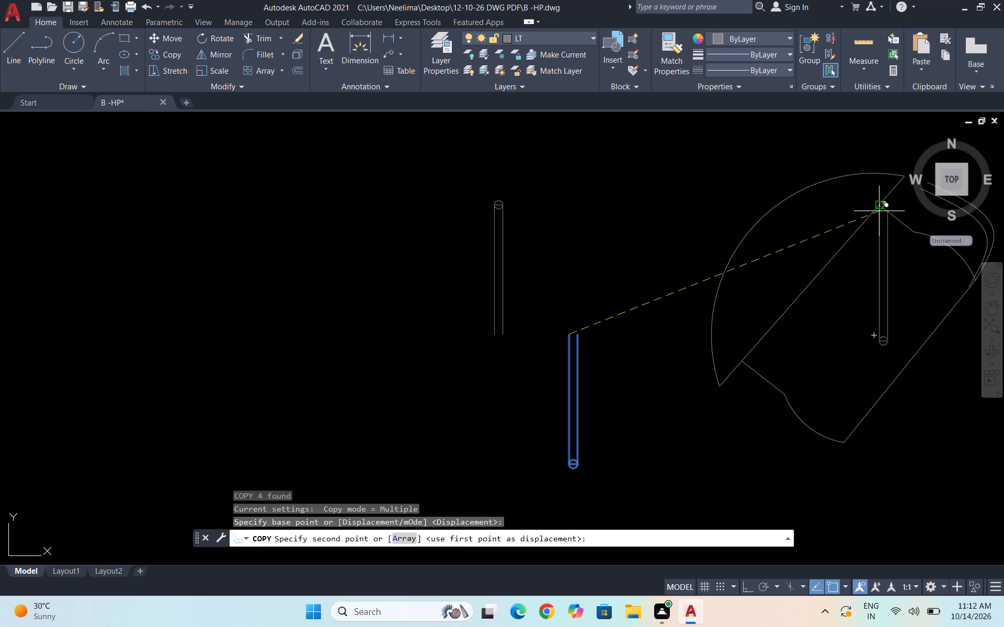
{"action": "scroll", "coordinate": [873, 216], "scroll_direction": "up", "scroll_amount": 4}
{"action": "scroll", "coordinate": [850, 223], "scroll_direction": "down", "scroll_amount": 3}
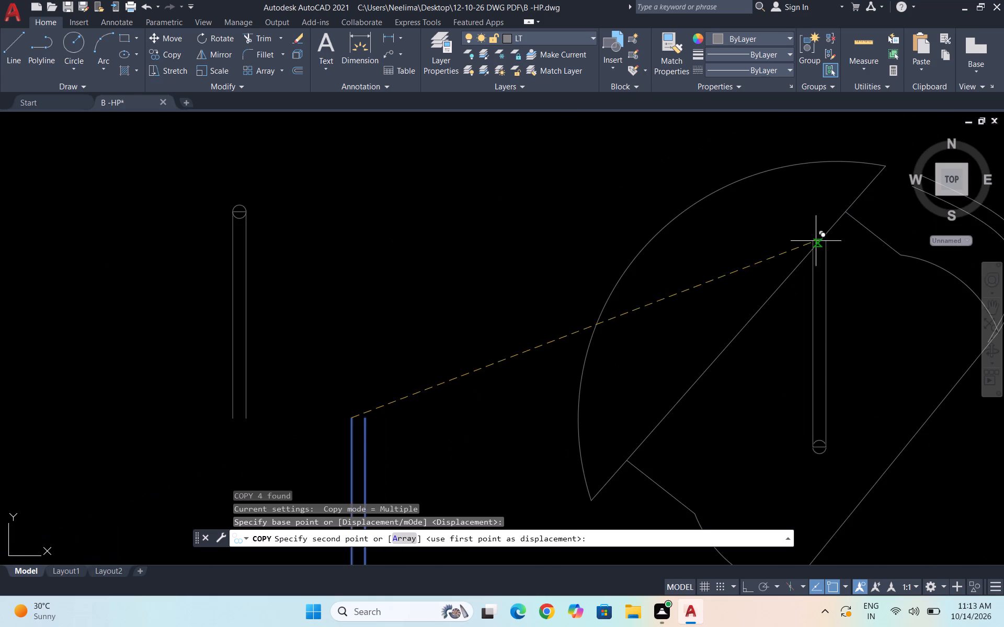
{"action": "scroll", "coordinate": [844, 236], "scroll_direction": "up", "scroll_amount": 3}
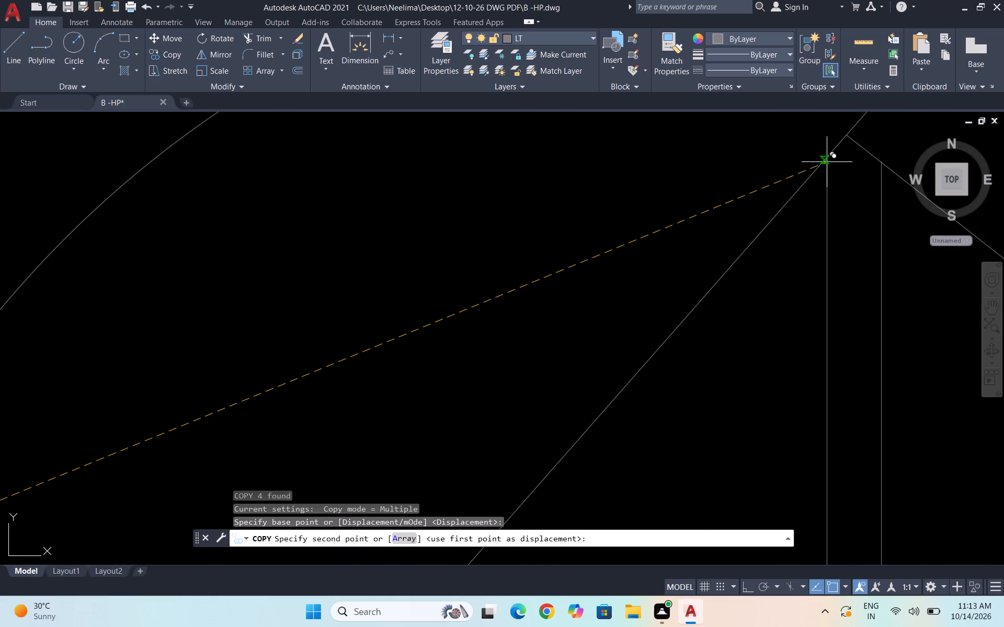
{"action": "left_click", "coordinate": [827, 162]}
{"action": "scroll", "coordinate": [741, 232], "scroll_direction": "down", "scroll_amount": 5}
{"action": "key", "text": "Escape"}
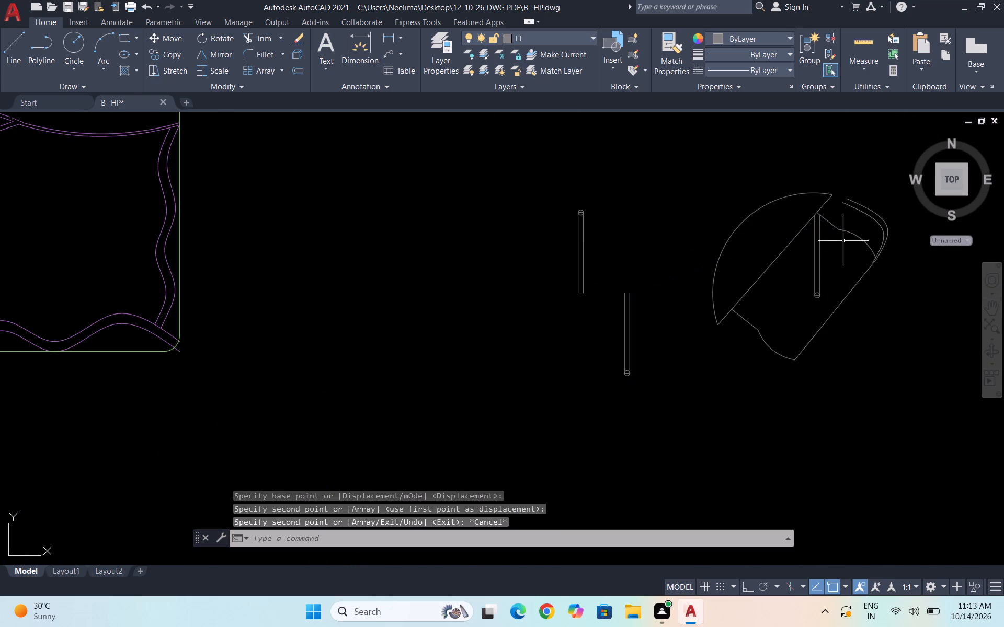
{"action": "scroll", "coordinate": [833, 244], "scroll_direction": "up", "scroll_amount": 2}
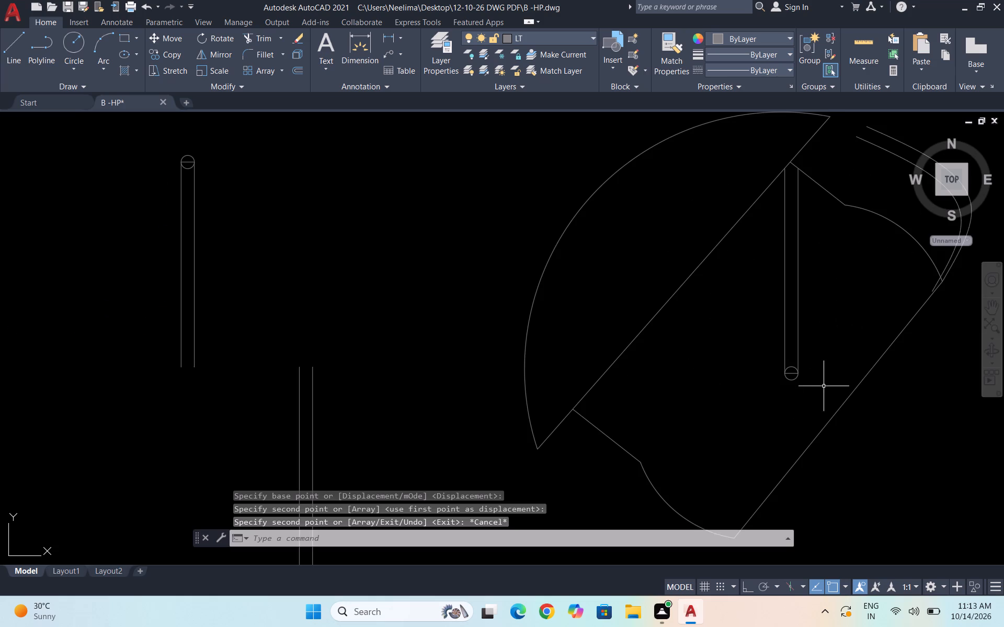
Copy the inverted bar by its top-left endpoint onto the chair symbol's lowest corner and just inside the curved edge near its right corner.
{"action": "scroll", "coordinate": [784, 248], "scroll_direction": "down", "scroll_amount": 4}
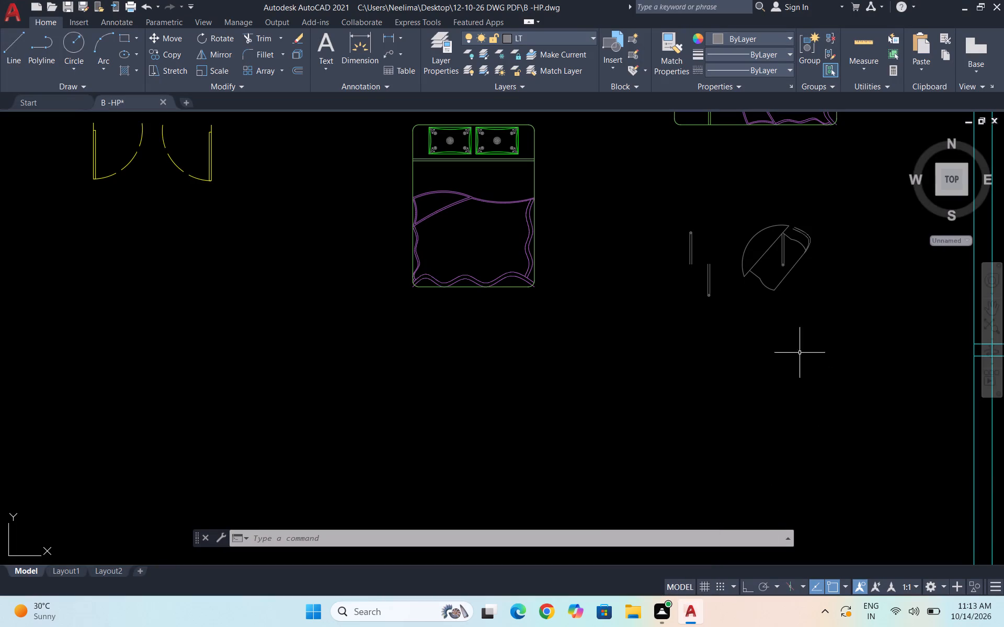
{"action": "scroll", "coordinate": [711, 301], "scroll_direction": "up", "scroll_amount": 1}
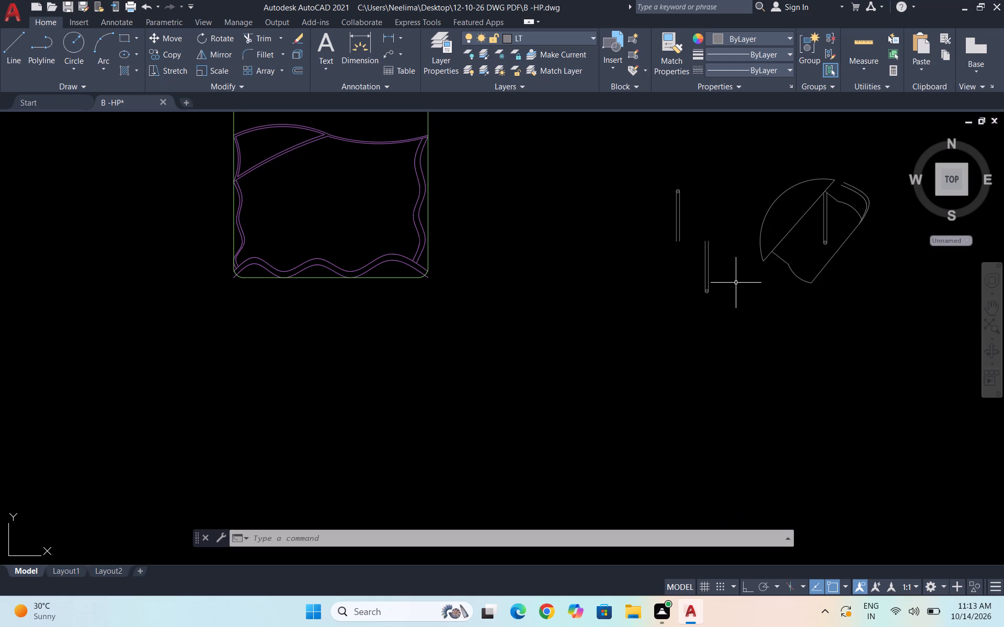
{"action": "scroll", "coordinate": [745, 277], "scroll_direction": "up", "scroll_amount": 1}
{"action": "left_click", "coordinate": [740, 330]}
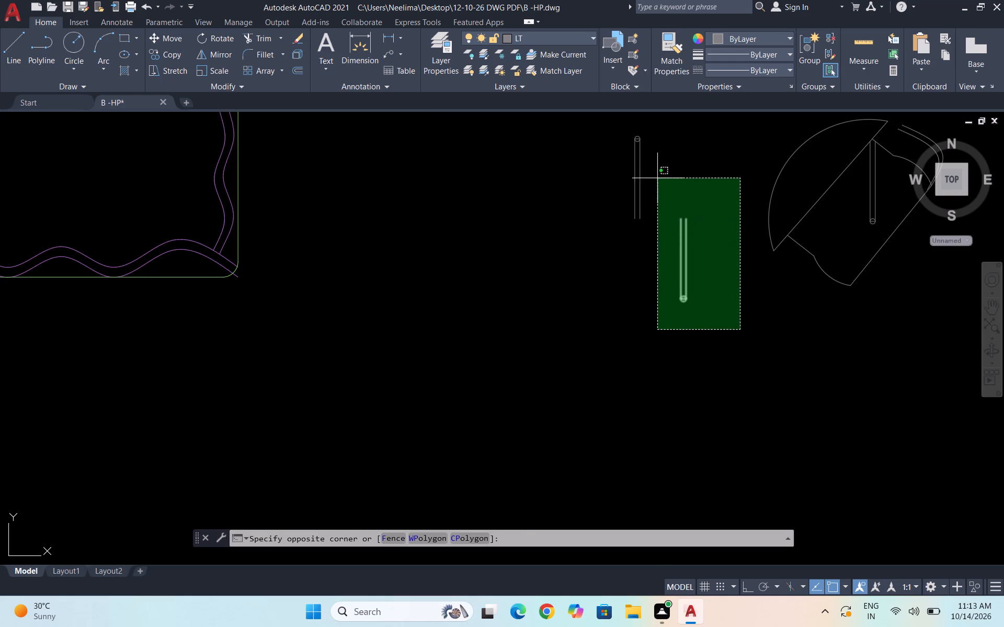
{"action": "left_click", "coordinate": [657, 178]}
{"action": "type", "text": "CO"}
{"action": "key", "text": "Return"}
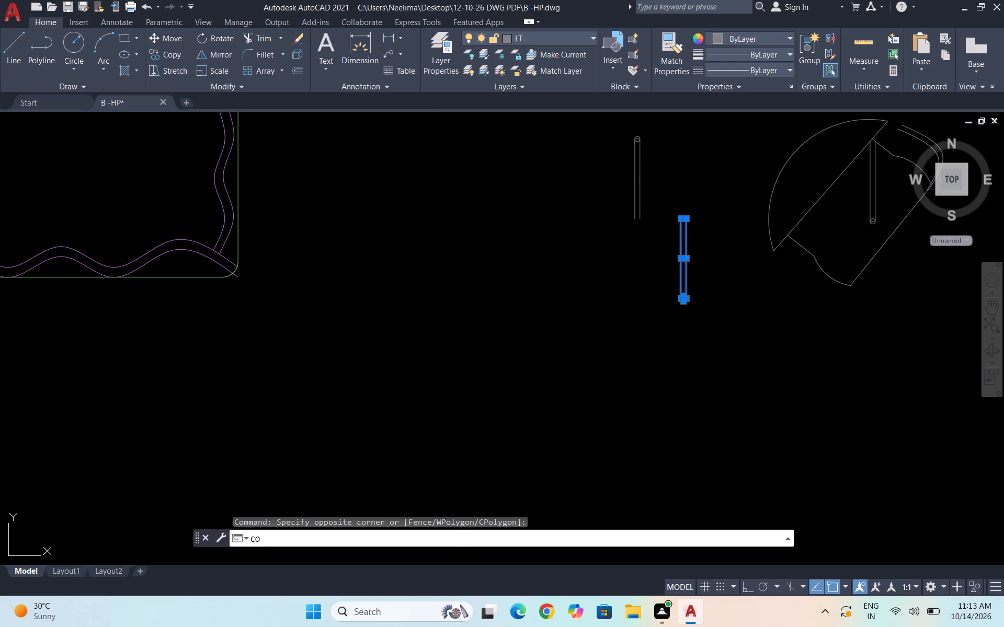
{"action": "left_click", "coordinate": [681, 221]}
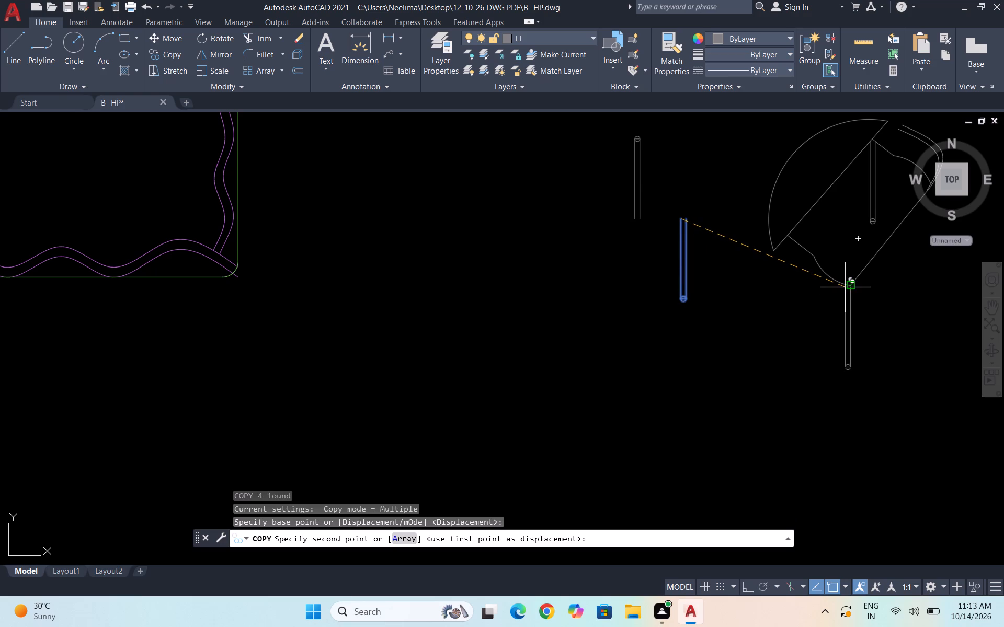
{"action": "left_click", "coordinate": [846, 285]}
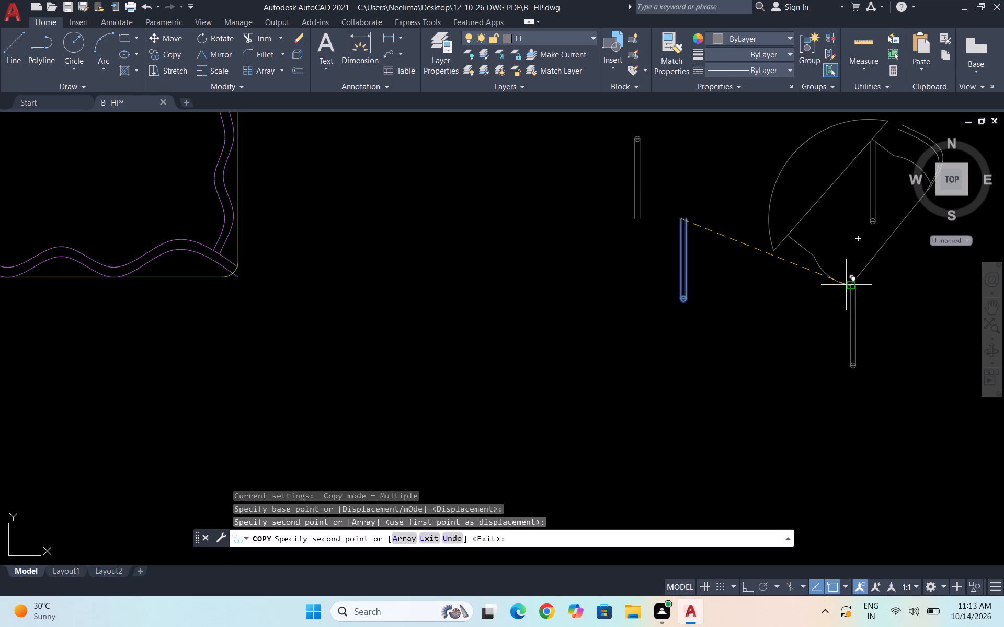
{"action": "scroll", "coordinate": [415, 412], "scroll_direction": "down", "scroll_amount": 2}
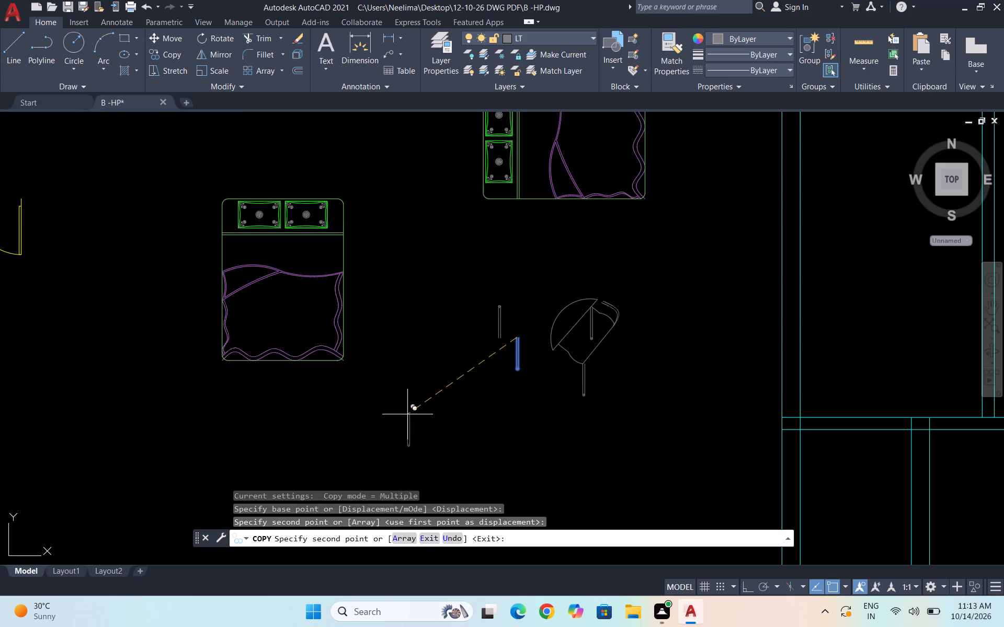
{"action": "scroll", "coordinate": [592, 359], "scroll_direction": "up", "scroll_amount": 4}
{"action": "scroll", "coordinate": [661, 242], "scroll_direction": "down", "scroll_amount": 2}
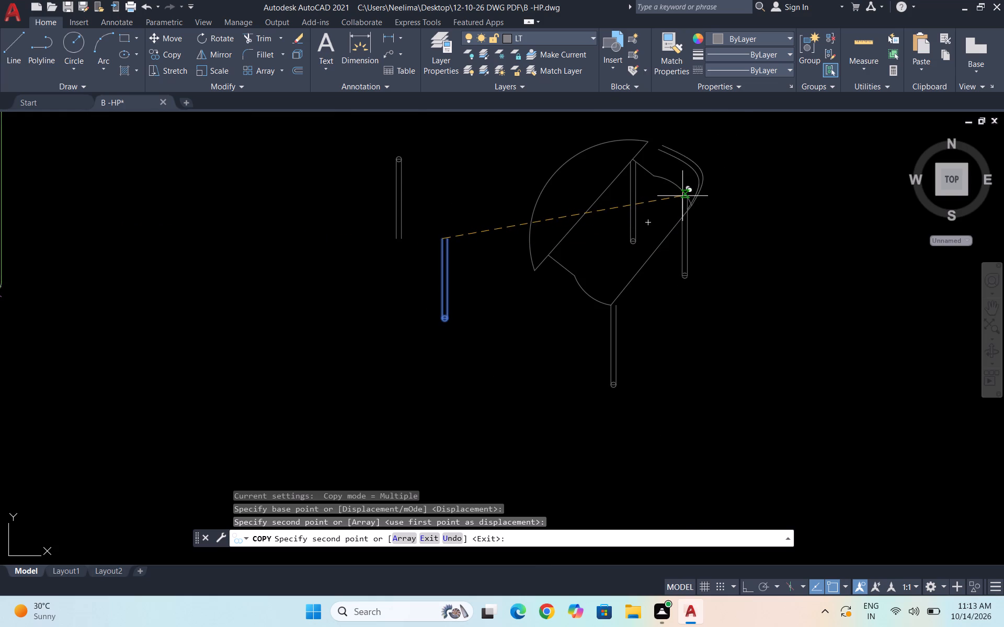
{"action": "scroll", "coordinate": [682, 196], "scroll_direction": "up", "scroll_amount": 3}
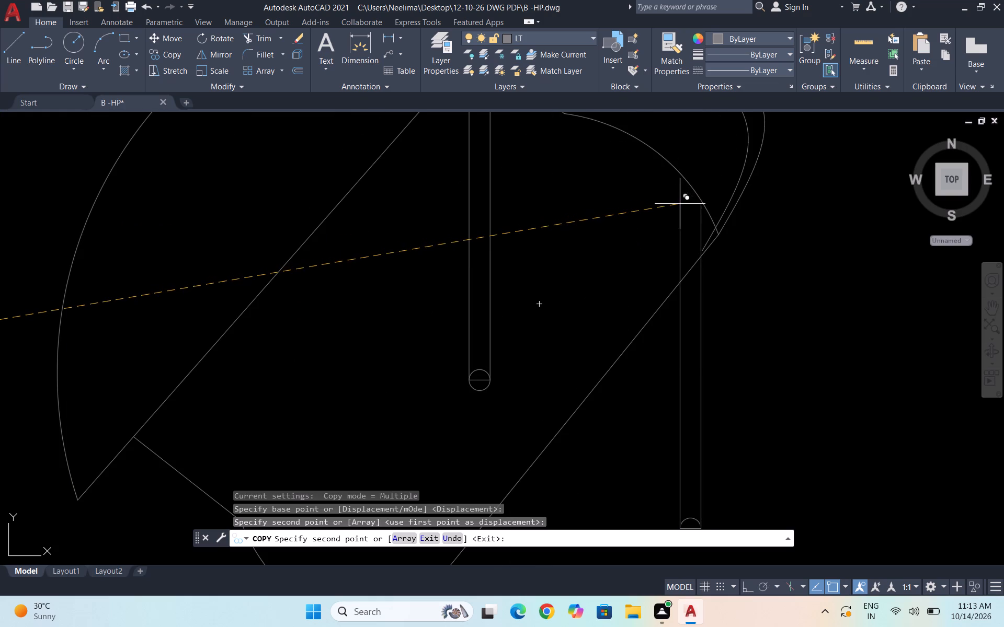
{"action": "left_click", "coordinate": [682, 203]}
{"action": "scroll", "coordinate": [733, 193], "scroll_direction": "down", "scroll_amount": 3}
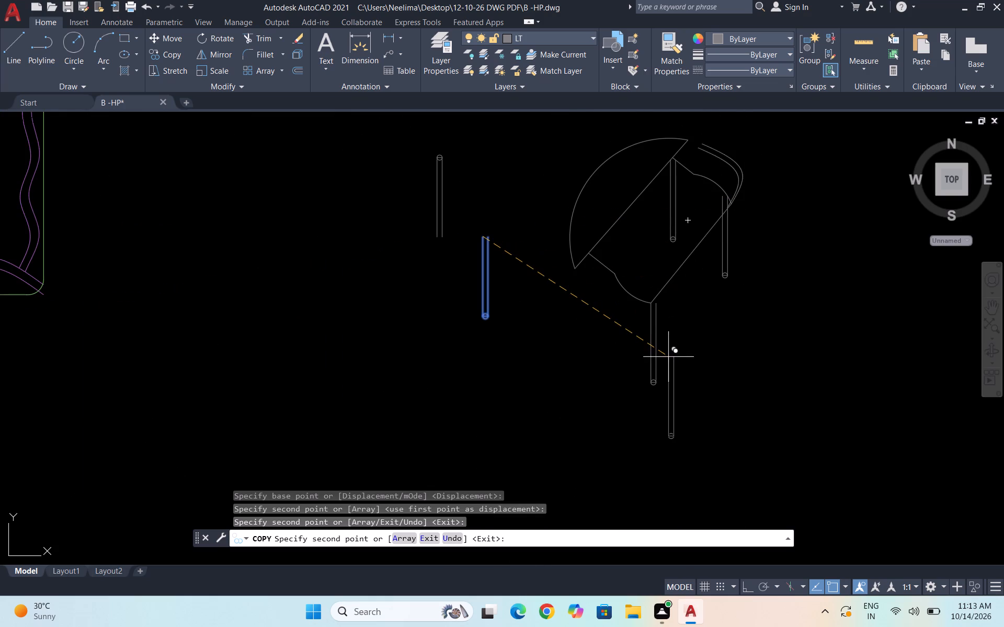
{"action": "key", "text": "Escape"}
Extend the left line of the right-hand bar up to the chair symbol's curved edge.
{"action": "scroll", "coordinate": [723, 200], "scroll_direction": "up", "scroll_amount": 4}
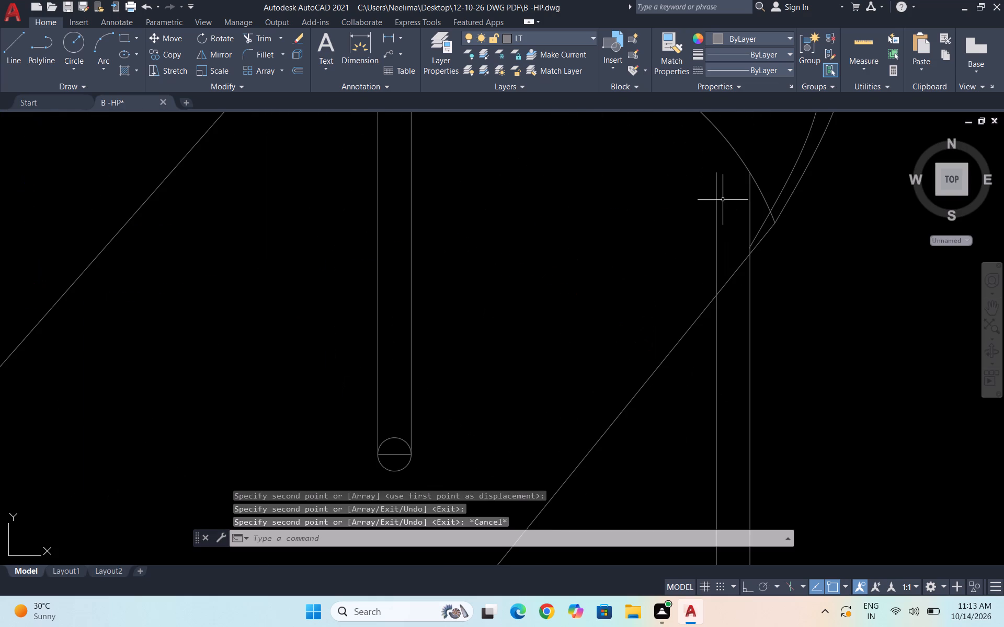
{"action": "type", "text": "EX"}
{"action": "key", "text": "Return"}
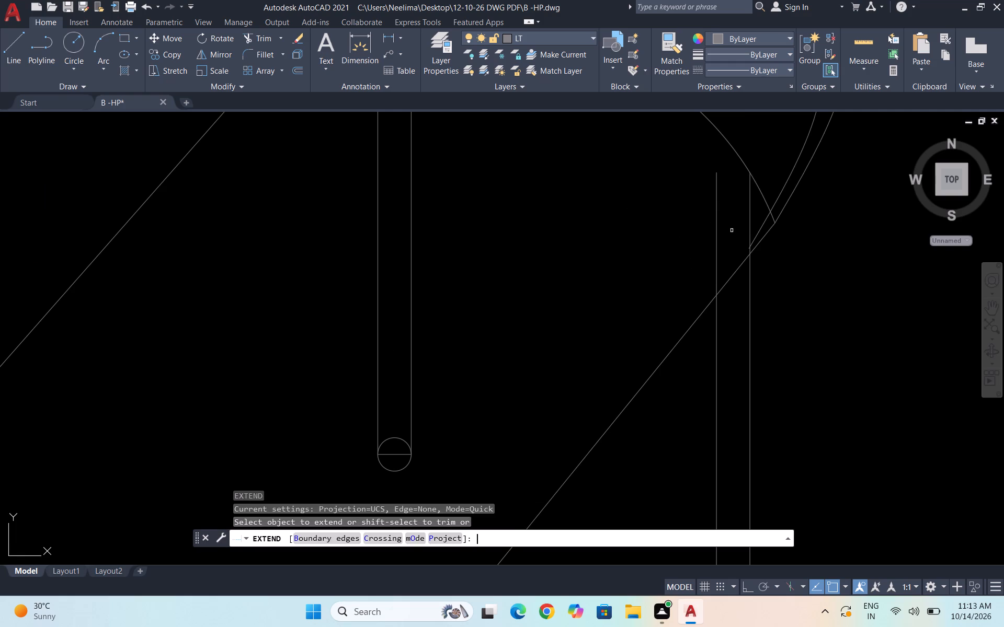
{"action": "left_click", "coordinate": [715, 189]}
{"action": "key", "text": "Escape"}
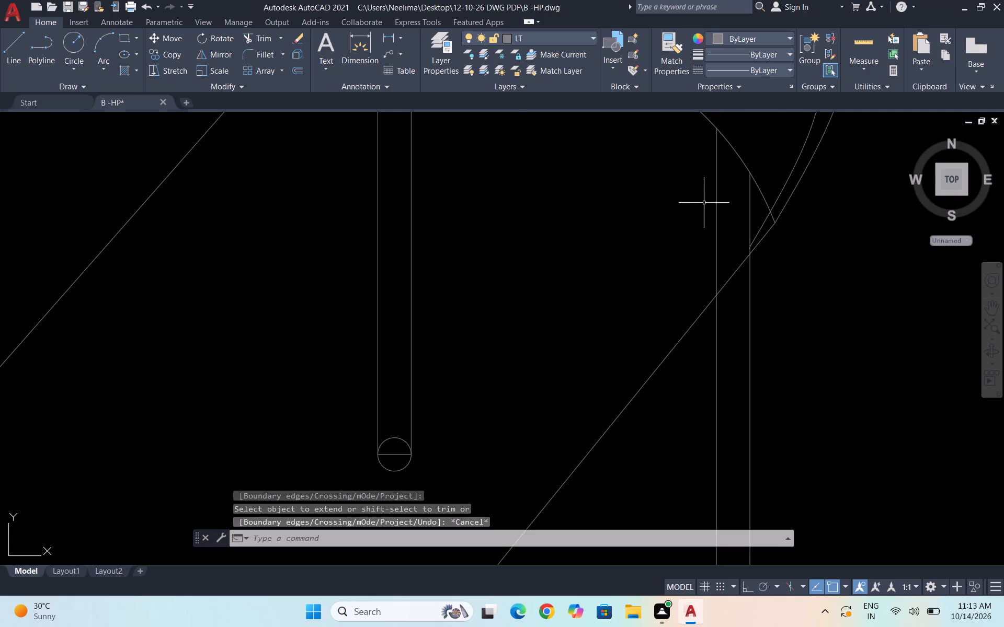
Delete the bar hanging from the chair symbol's lowest corner, including its end circle and cross line.
{"action": "scroll", "coordinate": [741, 300], "scroll_direction": "down", "scroll_amount": 3}
{"action": "left_click_drag", "start_coordinate": [680, 506], "coordinate": [671, 503]}
{"action": "left_click", "coordinate": [592, 496]}
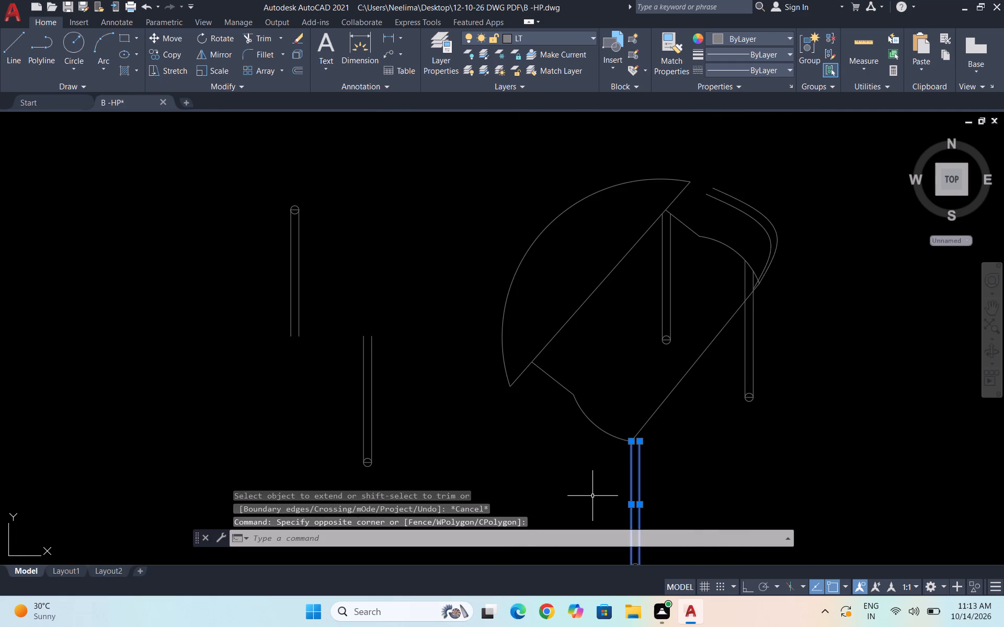
{"action": "key", "text": "Delete"}
{"action": "scroll", "coordinate": [667, 455], "scroll_direction": "down", "scroll_amount": 3}
{"action": "scroll", "coordinate": [667, 498], "scroll_direction": "up", "scroll_amount": 2}
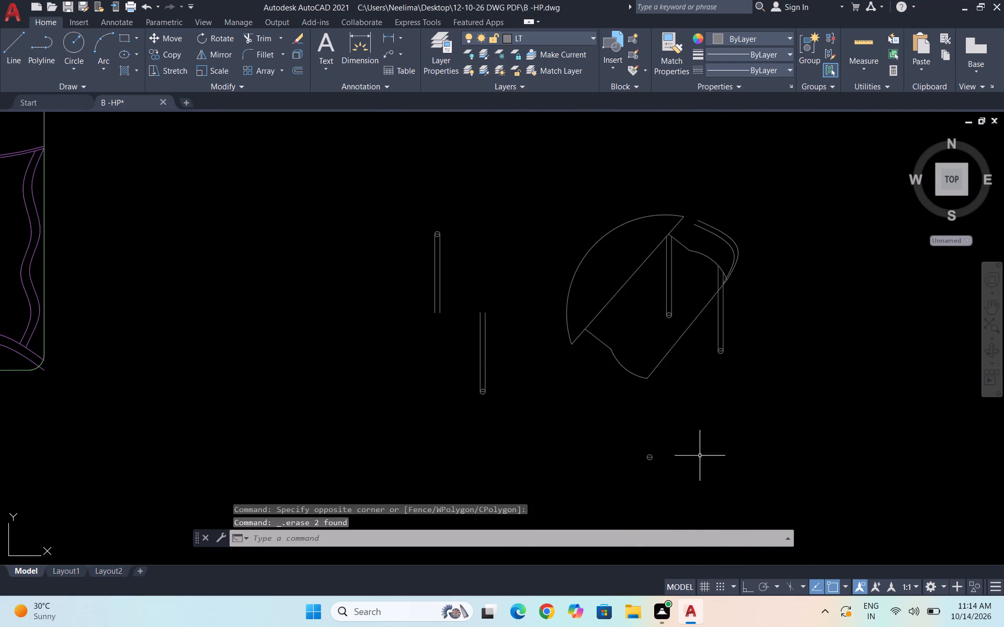
{"action": "scroll", "coordinate": [687, 432], "scroll_direction": "down", "scroll_amount": 2}
{"action": "left_click_drag", "start_coordinate": [687, 453], "coordinate": [679, 441]}
{"action": "left_click", "coordinate": [647, 433]}
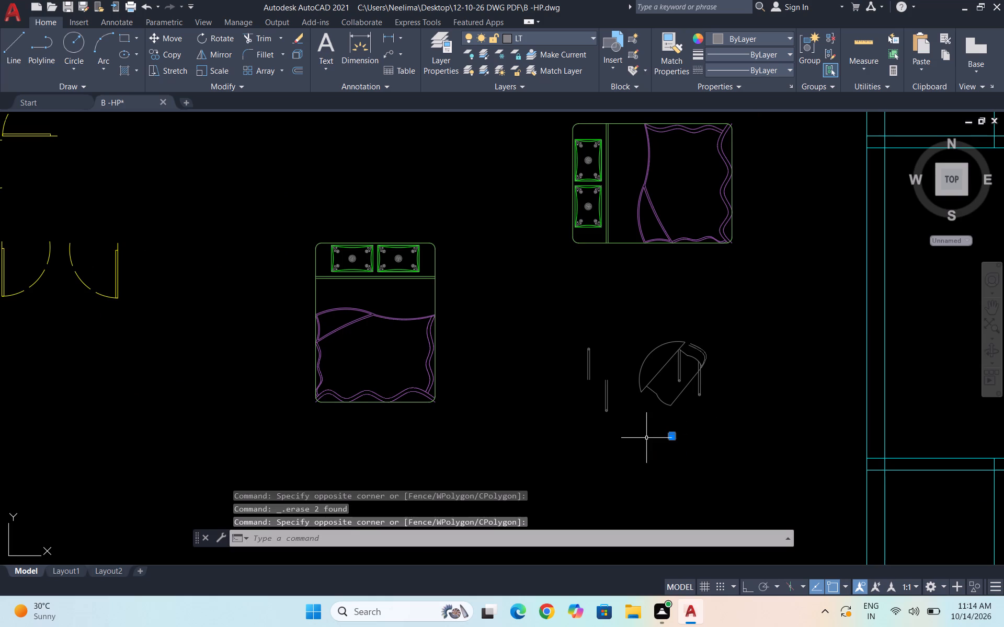
{"action": "key", "text": "Delete"}
Delete the two parallel curved lines outside the chair symbol's upper-right edge.
{"action": "scroll", "coordinate": [661, 380], "scroll_direction": "up", "scroll_amount": 3}
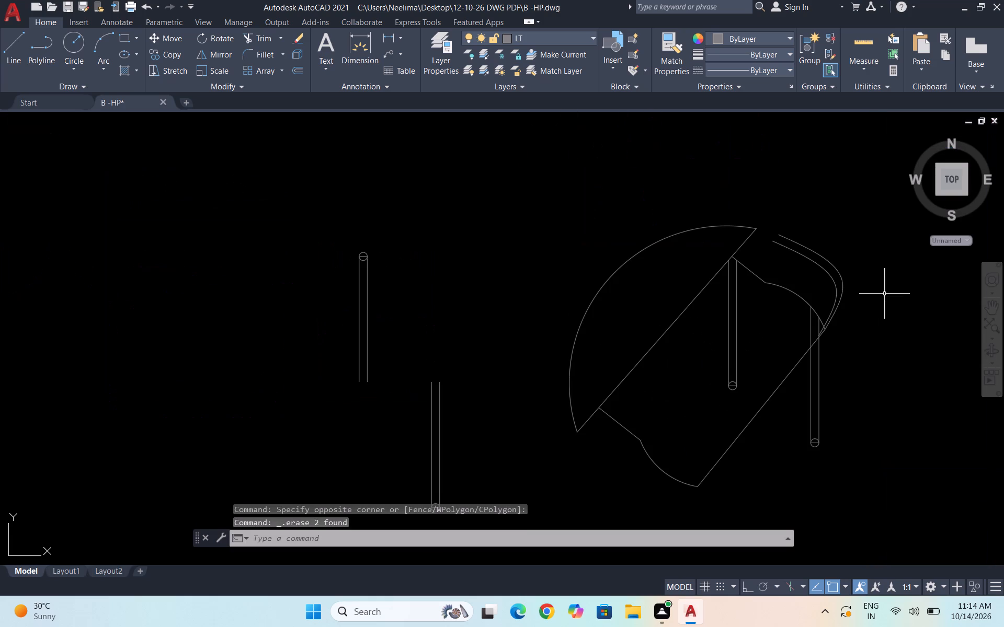
{"action": "left_click", "coordinate": [884, 289]}
{"action": "left_click", "coordinate": [823, 270]}
{"action": "key", "text": "Delete"}
{"action": "key", "text": "Escape"}
Copy both bars in the chair symbol together, placing the upper bar's top-left endpoint on the short lower-left edge.
{"action": "left_click", "coordinate": [874, 485]}
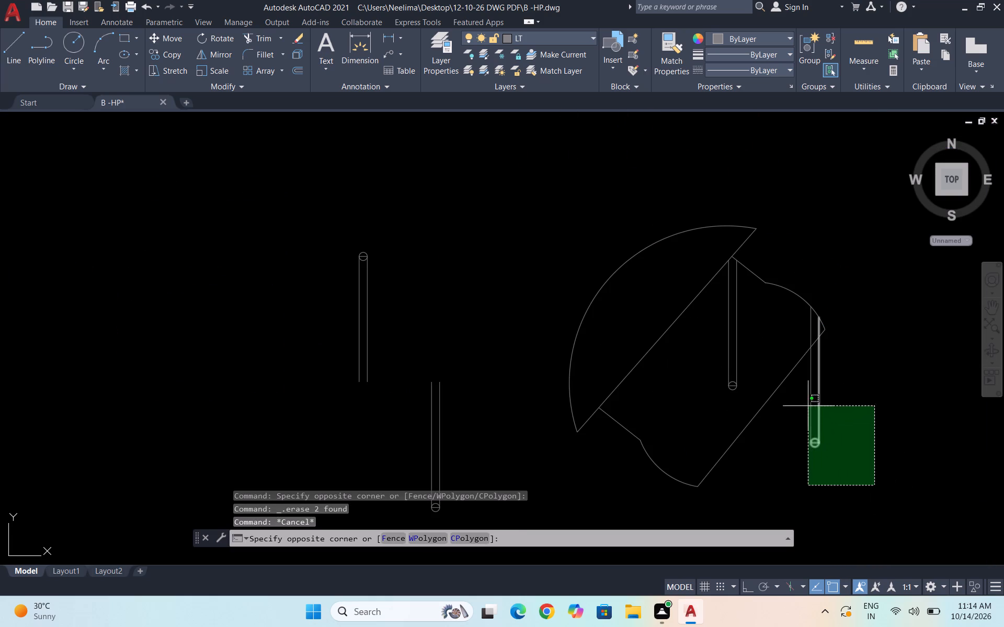
{"action": "left_click", "coordinate": [793, 401]}
{"action": "left_click", "coordinate": [749, 380]}
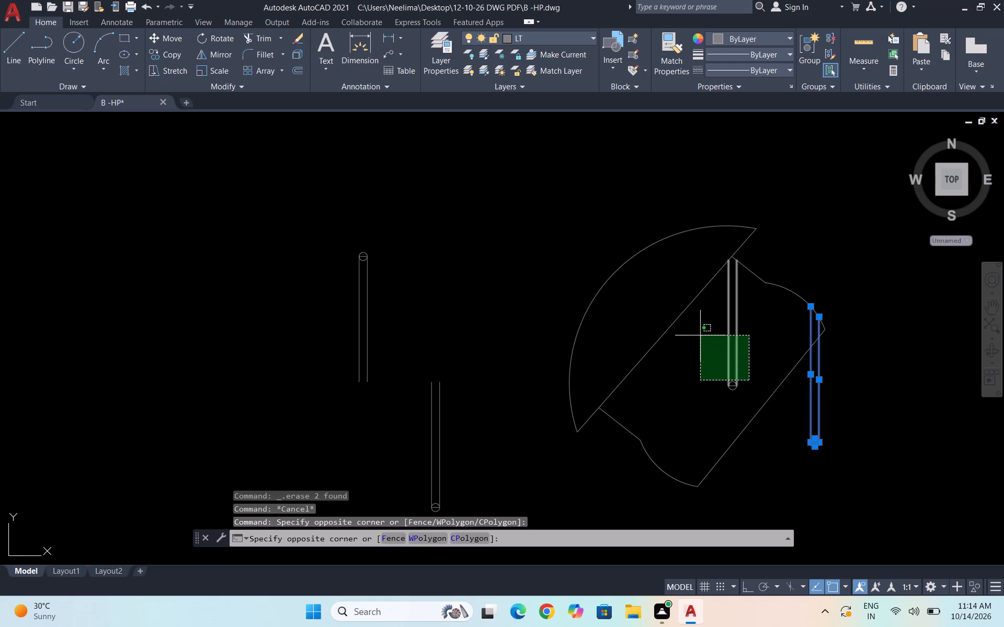
{"action": "left_click", "coordinate": [703, 340]}
{"action": "scroll", "coordinate": [746, 398], "scroll_direction": "up", "scroll_amount": 3}
{"action": "left_click_drag", "start_coordinate": [731, 395], "coordinate": [725, 388]}
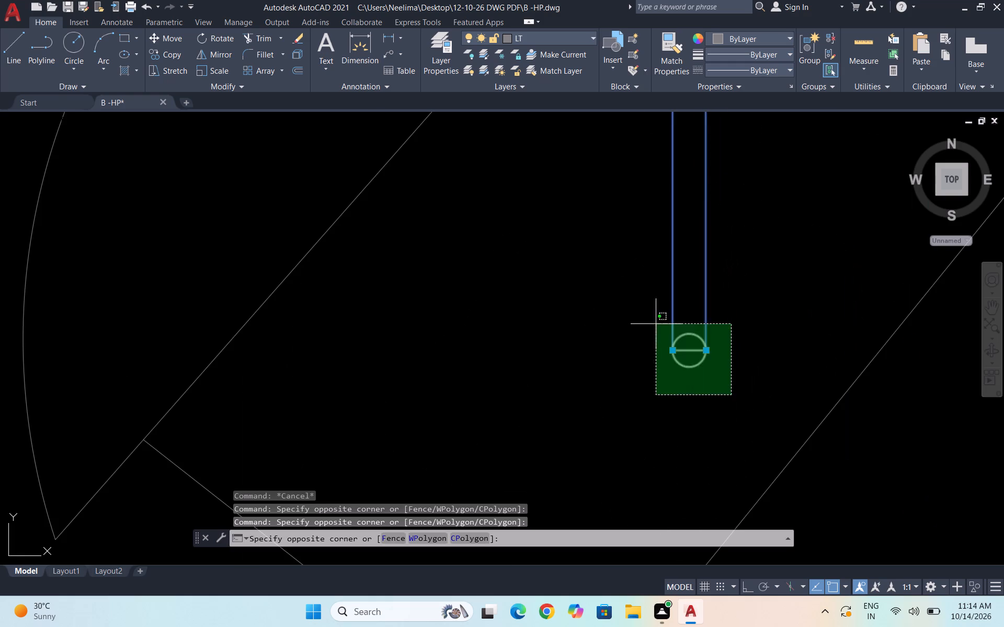
{"action": "left_click", "coordinate": [655, 324]}
{"action": "scroll", "coordinate": [650, 318], "scroll_direction": "down", "scroll_amount": 4}
{"action": "type", "text": "CO"}
{"action": "key", "text": "Return"}
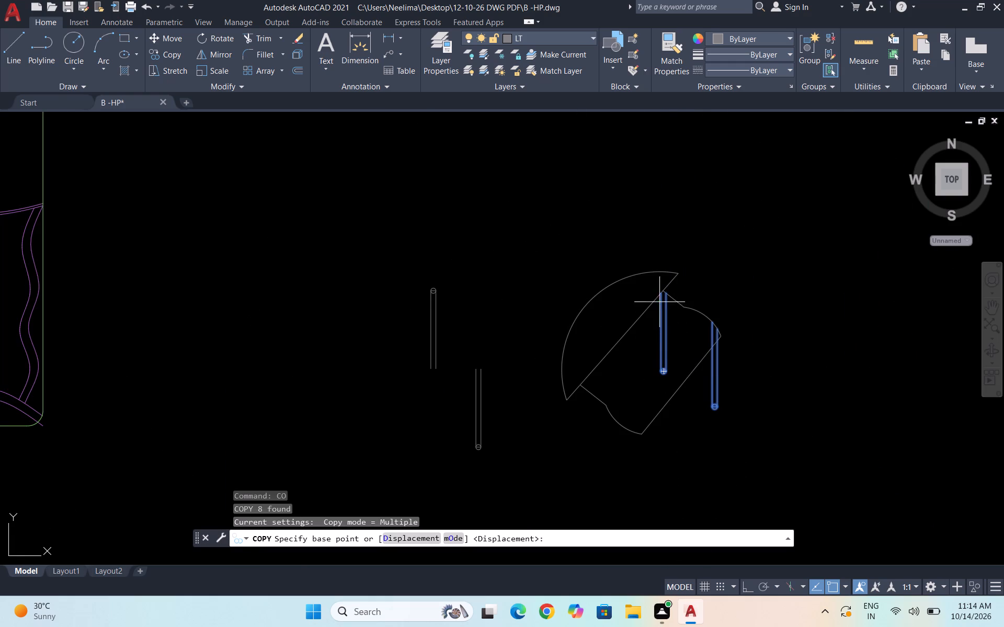
{"action": "left_click", "coordinate": [659, 294]}
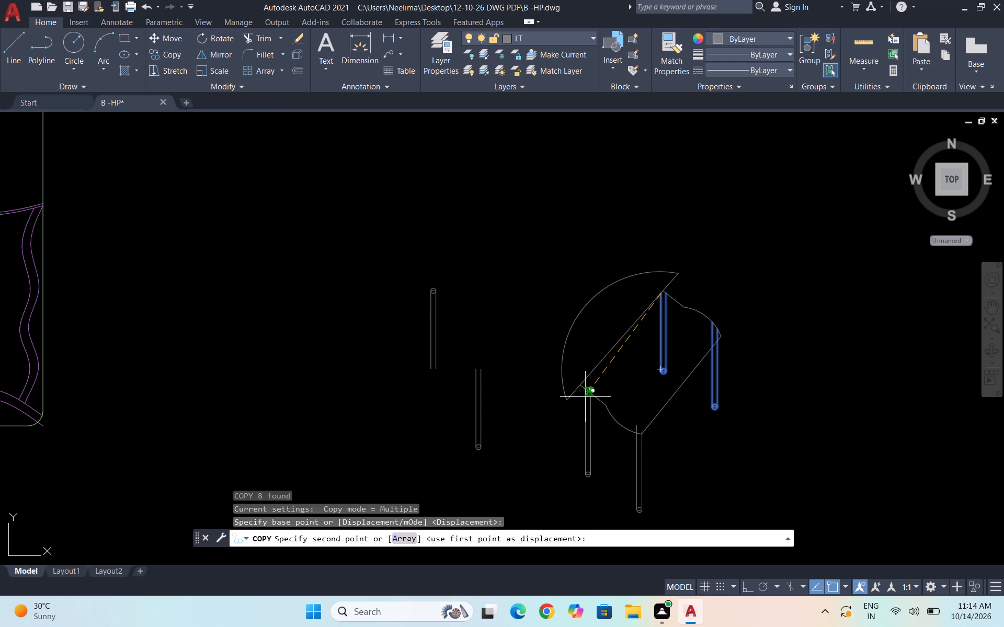
{"action": "left_click", "coordinate": [585, 397]}
{"action": "key", "text": "Escape"}
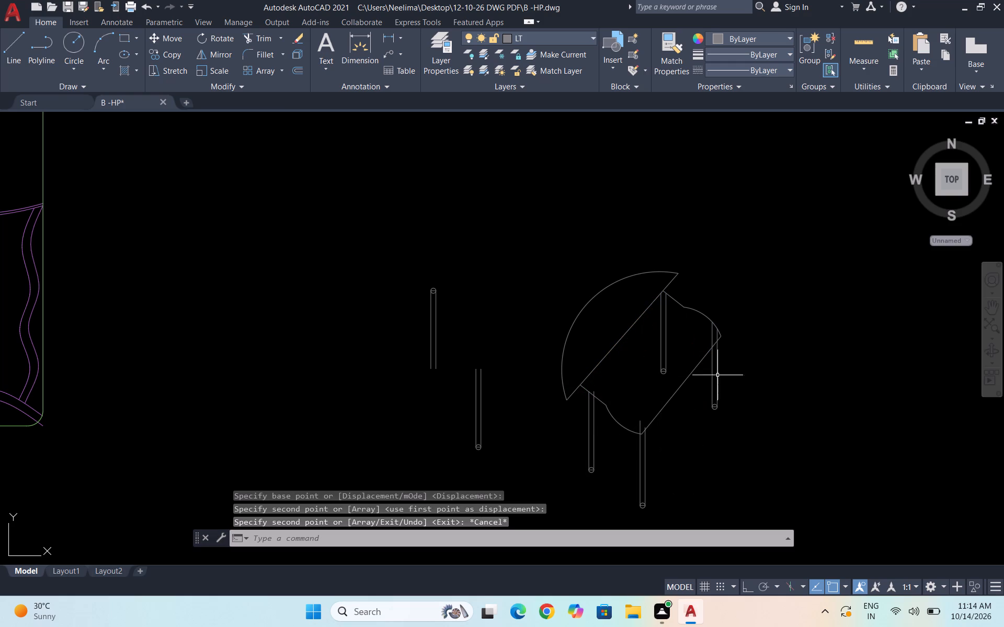
Trim the tops of the two copied bars where they project inside the chair symbol's lower outline.
{"action": "scroll", "coordinate": [600, 435], "scroll_direction": "up", "scroll_amount": 2}
{"action": "type", "text": "TR"}
{"action": "key", "text": "Return"}
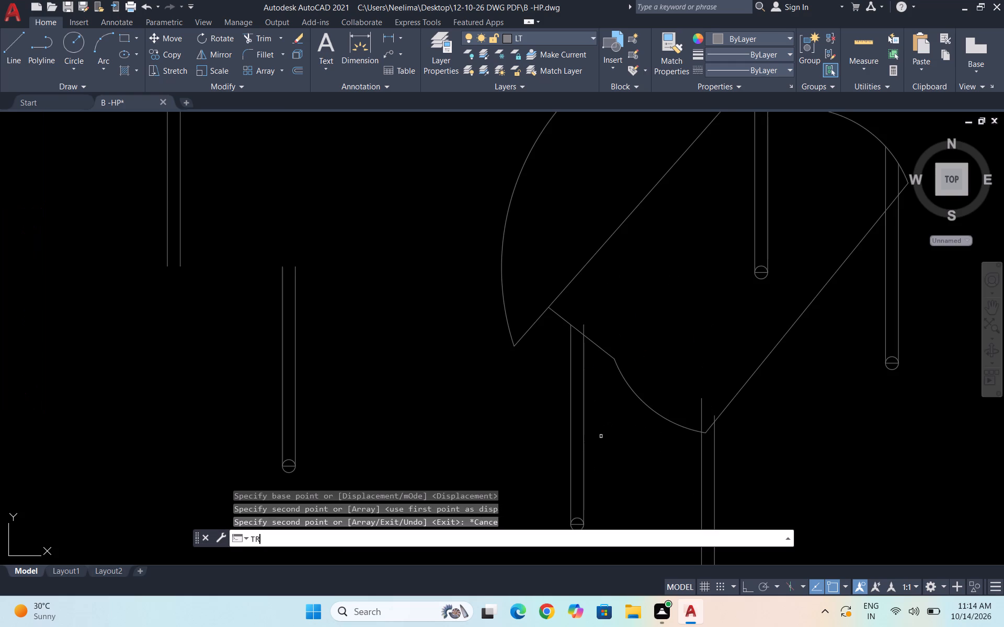
{"action": "left_click", "coordinate": [703, 413]}
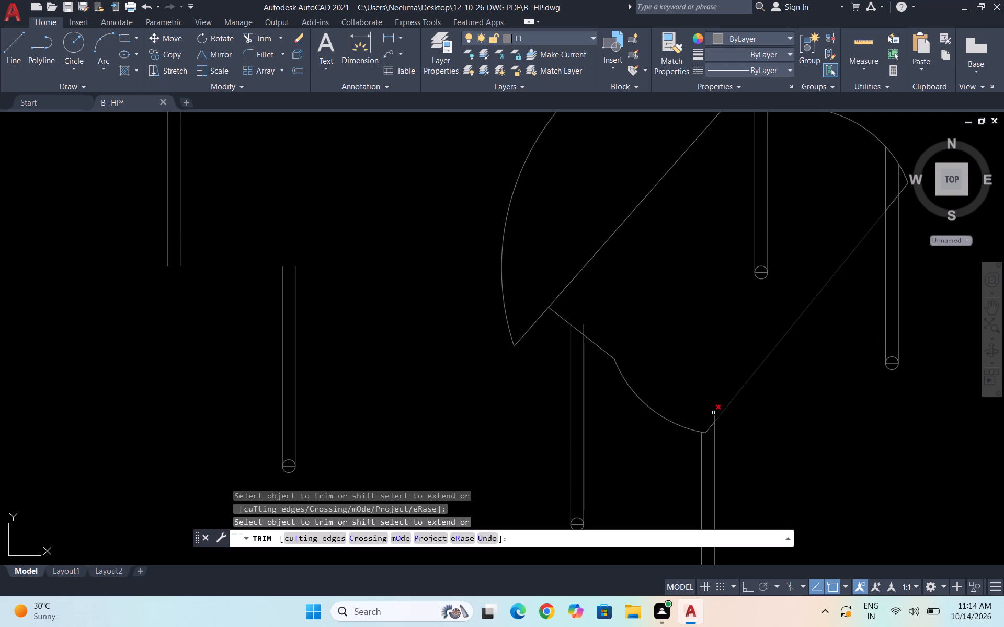
{"action": "scroll", "coordinate": [711, 412], "scroll_direction": "up", "scroll_amount": 4}
{"action": "left_click", "coordinate": [732, 444]}
{"action": "scroll", "coordinate": [723, 421], "scroll_direction": "down", "scroll_amount": 4}
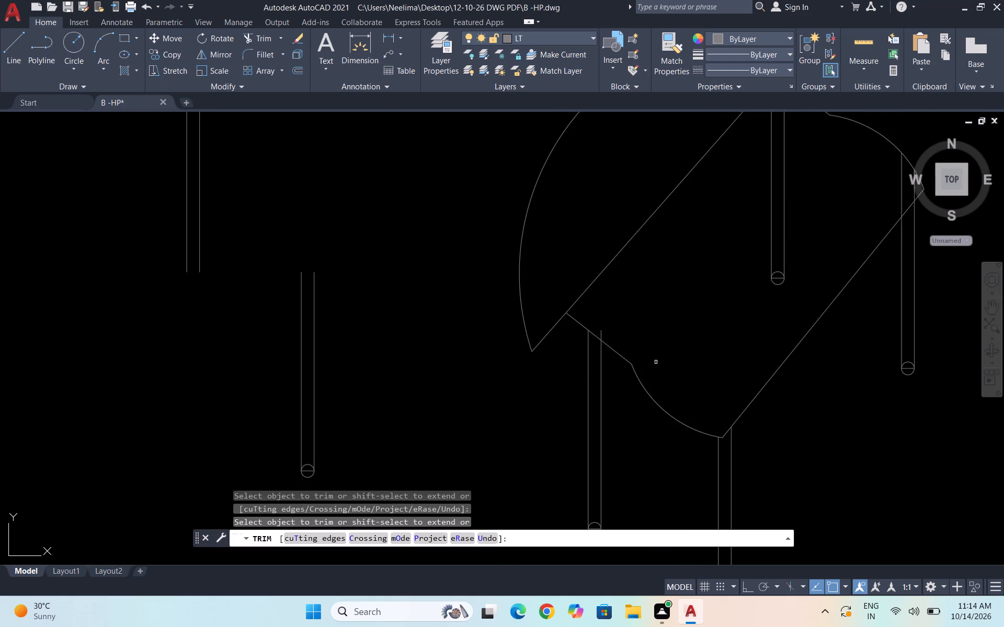
{"action": "scroll", "coordinate": [625, 337], "scroll_direction": "up", "scroll_amount": 3}
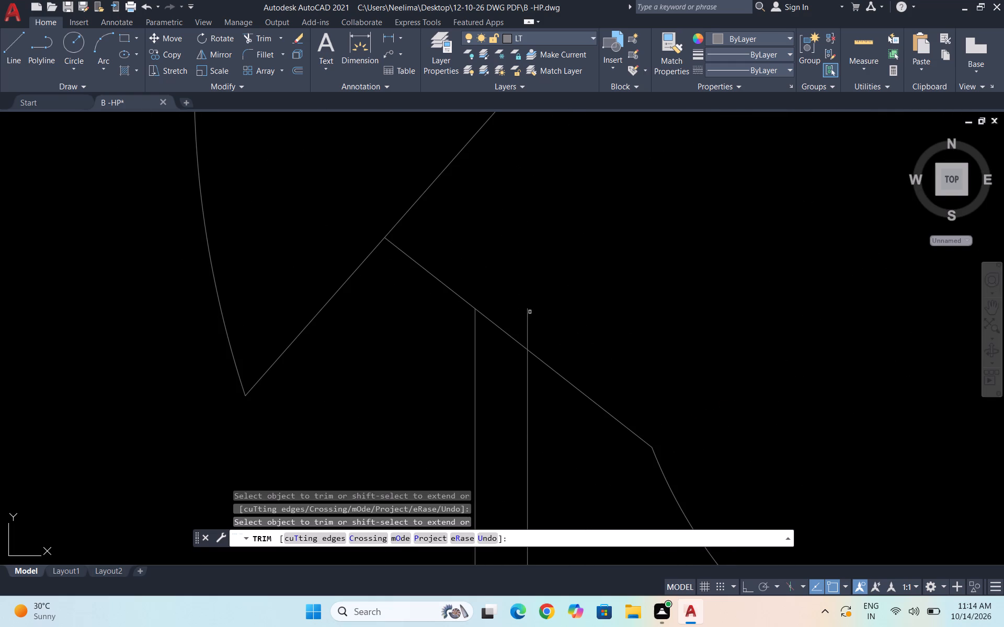
{"action": "left_click", "coordinate": [527, 304]}
{"action": "left_click", "coordinate": [527, 319]}
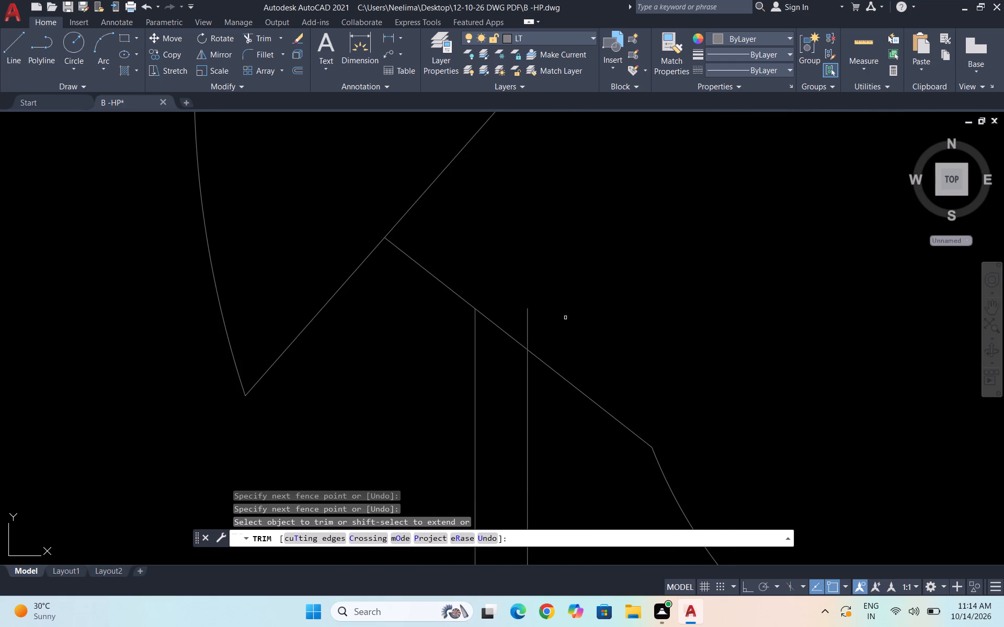
{"action": "left_click", "coordinate": [567, 322]}
{"action": "left_click", "coordinate": [523, 311]}
{"action": "scroll", "coordinate": [523, 310], "scroll_direction": "down", "scroll_amount": 4}
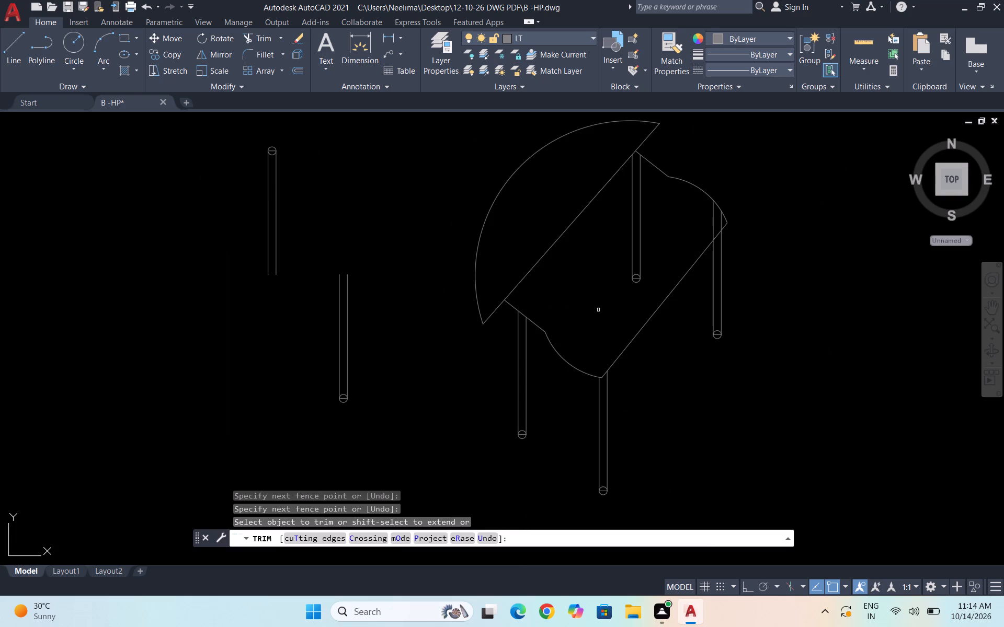
{"action": "key", "text": "Escape"}
Delete the large arc on the upper-left side of the chair symbol's long diagonal line.
{"action": "scroll", "coordinate": [620, 297], "scroll_direction": "down", "scroll_amount": 2}
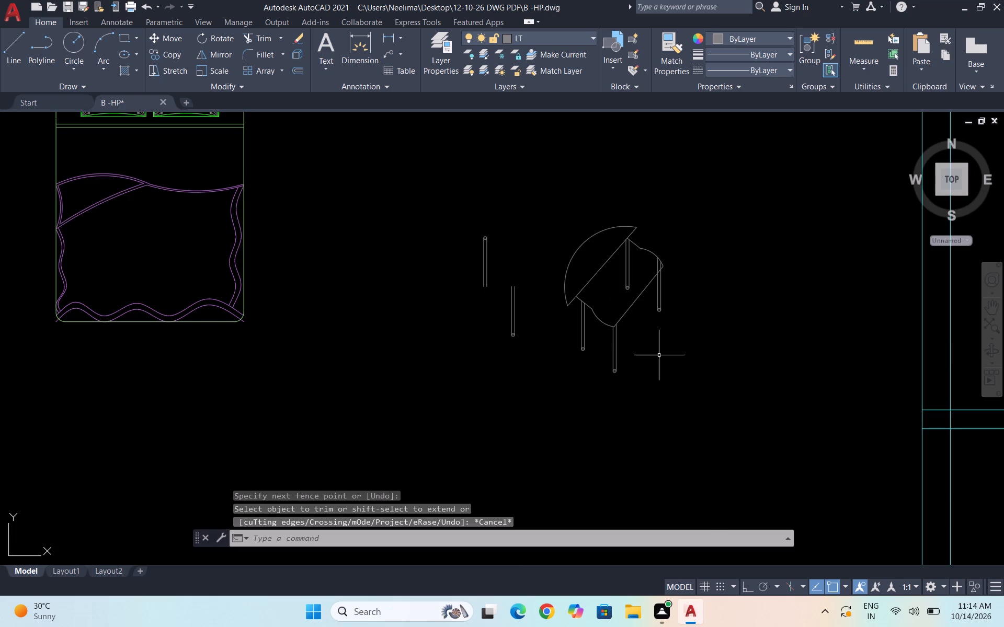
{"action": "scroll", "coordinate": [601, 252], "scroll_direction": "up", "scroll_amount": 2}
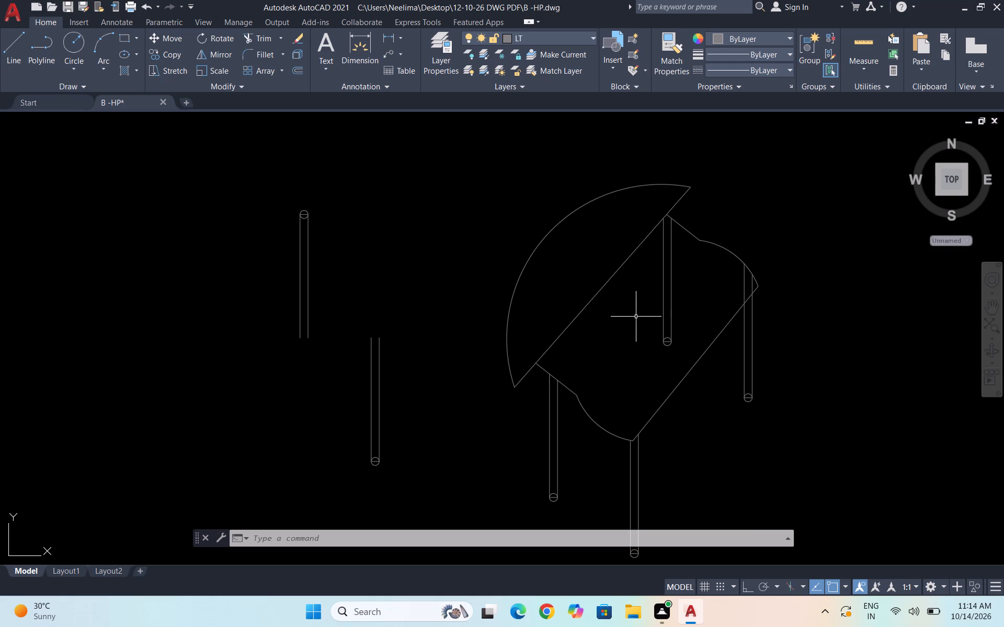
{"action": "left_click", "coordinate": [573, 254]}
{"action": "left_click", "coordinate": [495, 227]}
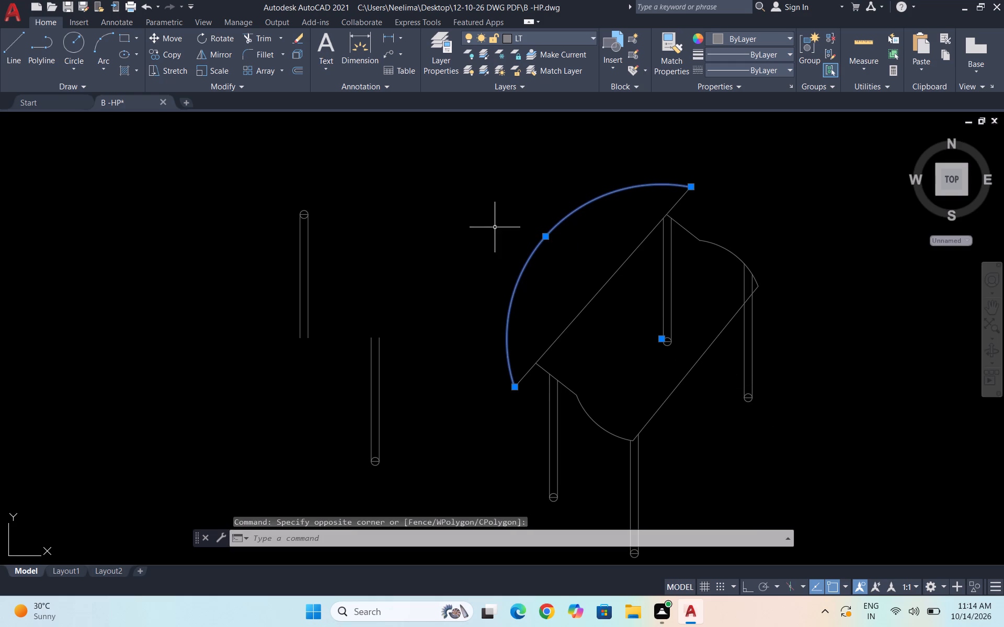
{"action": "key", "text": "Delete"}
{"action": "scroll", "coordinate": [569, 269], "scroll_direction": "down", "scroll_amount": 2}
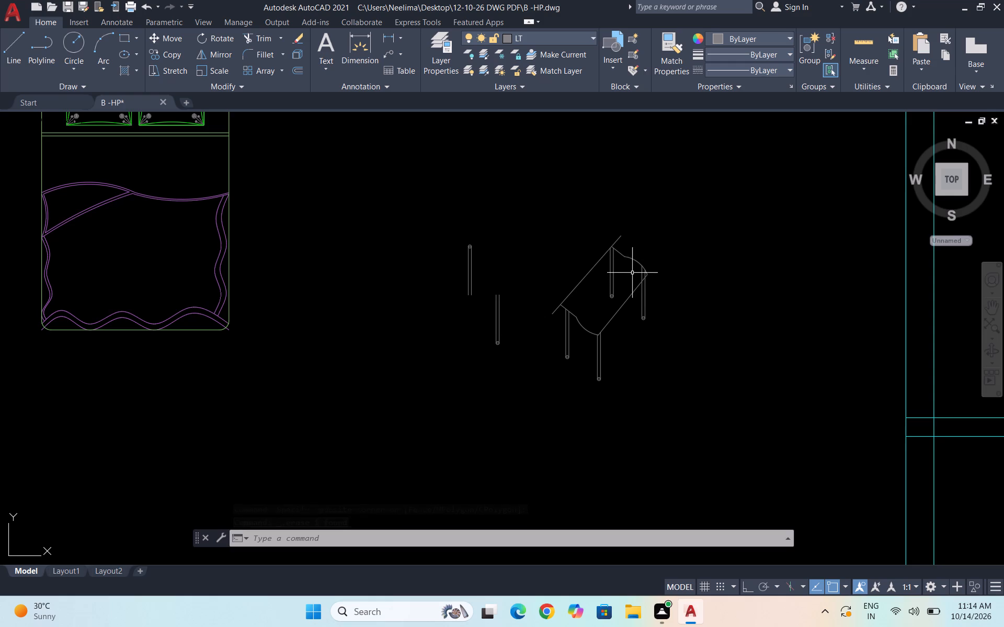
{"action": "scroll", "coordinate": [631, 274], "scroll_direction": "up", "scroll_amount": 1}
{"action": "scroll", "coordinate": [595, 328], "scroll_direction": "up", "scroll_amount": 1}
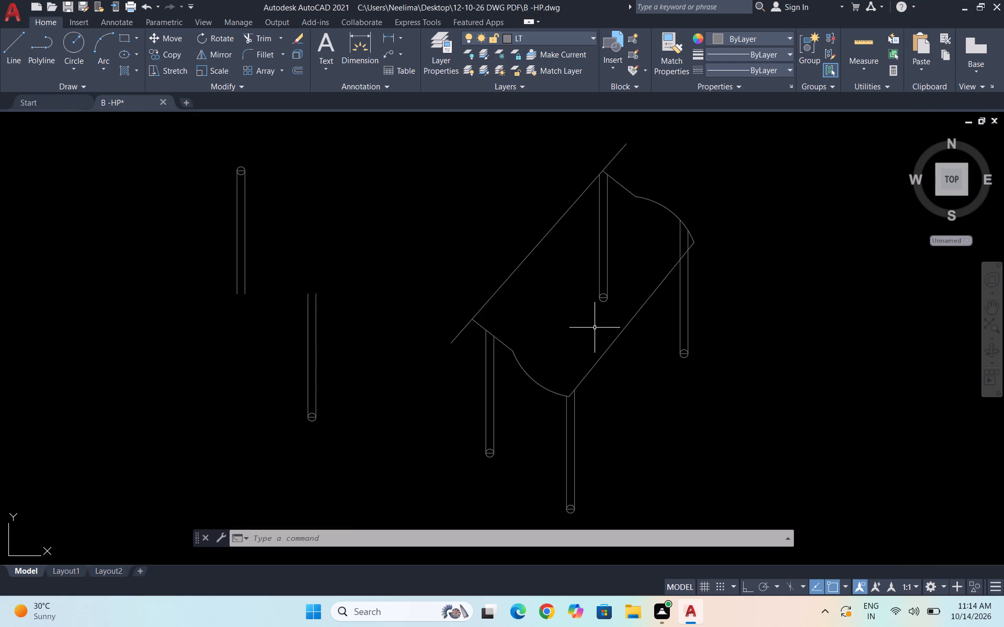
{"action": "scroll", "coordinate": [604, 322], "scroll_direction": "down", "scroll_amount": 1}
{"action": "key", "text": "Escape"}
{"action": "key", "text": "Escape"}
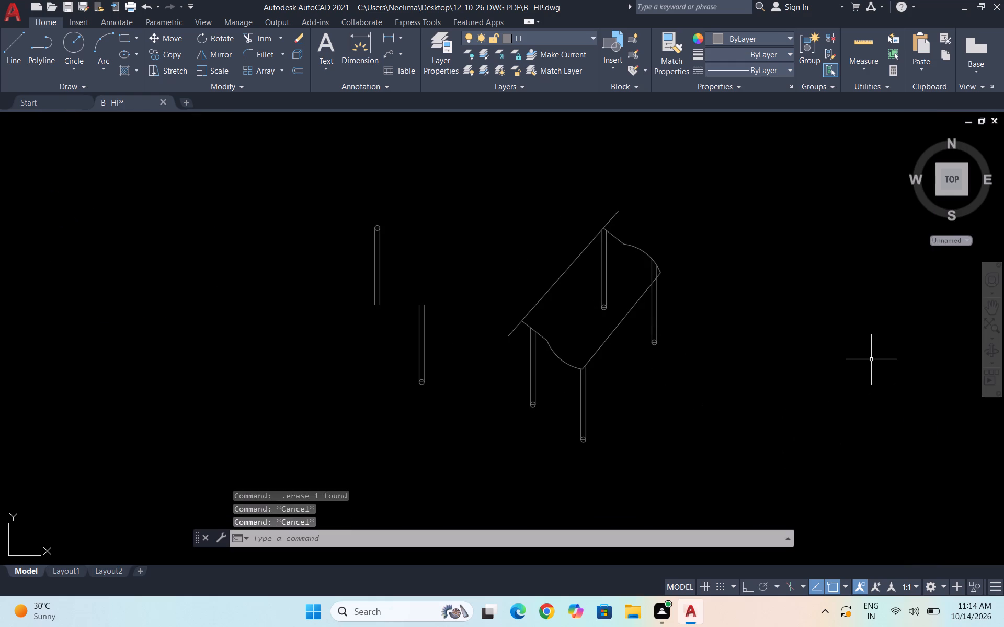
Save the drawing.
{"action": "key", "text": "ctrl+s"}
{"action": "key", "text": "ctrl+s"}
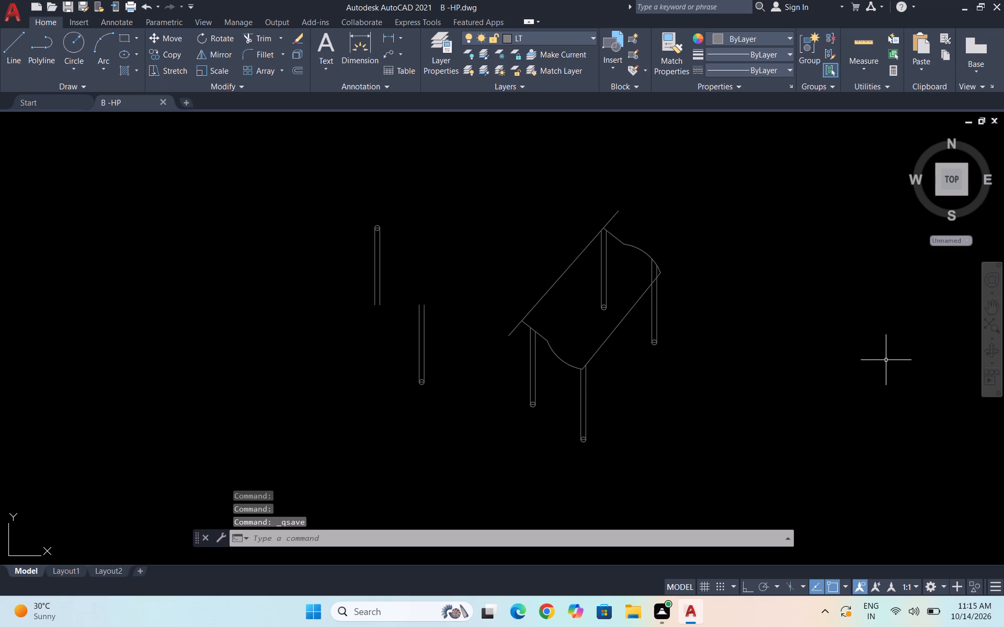
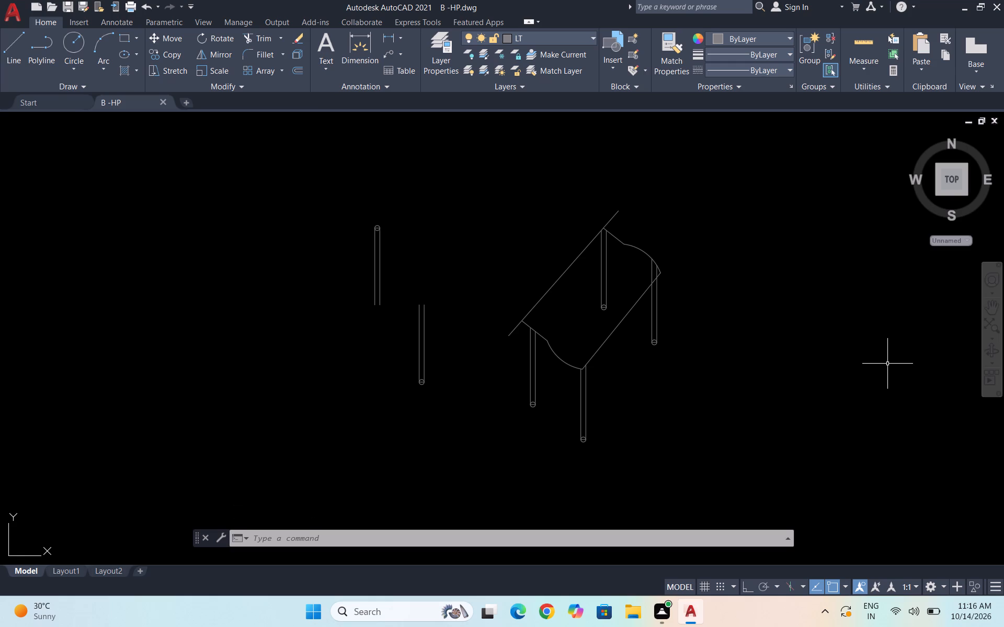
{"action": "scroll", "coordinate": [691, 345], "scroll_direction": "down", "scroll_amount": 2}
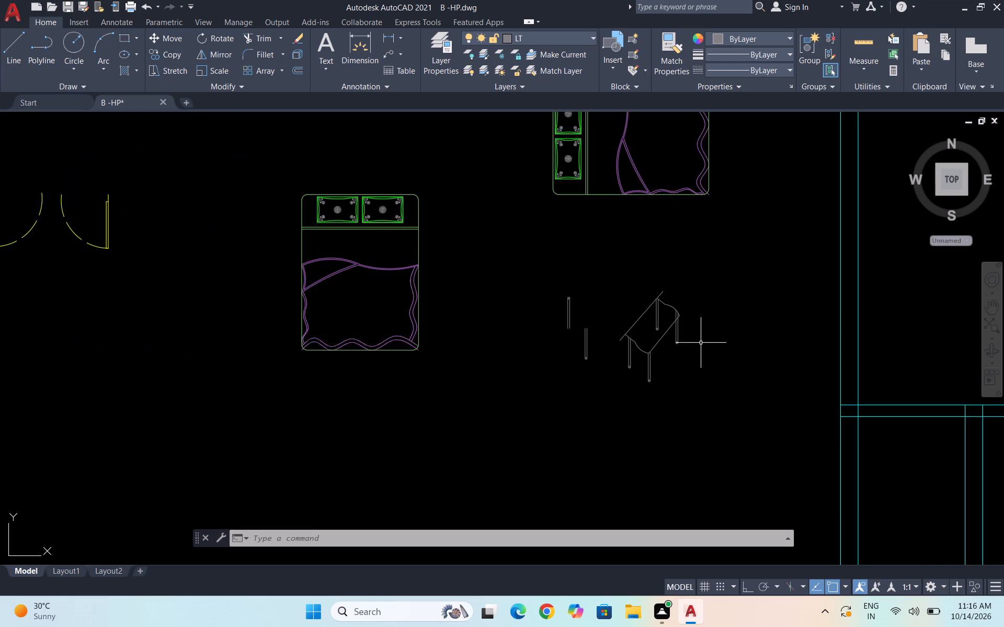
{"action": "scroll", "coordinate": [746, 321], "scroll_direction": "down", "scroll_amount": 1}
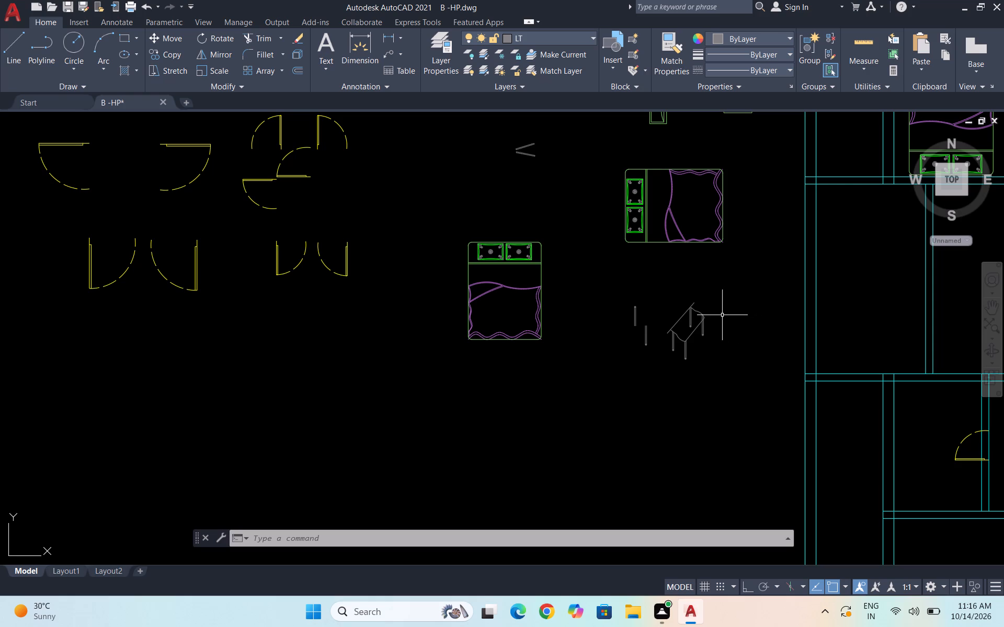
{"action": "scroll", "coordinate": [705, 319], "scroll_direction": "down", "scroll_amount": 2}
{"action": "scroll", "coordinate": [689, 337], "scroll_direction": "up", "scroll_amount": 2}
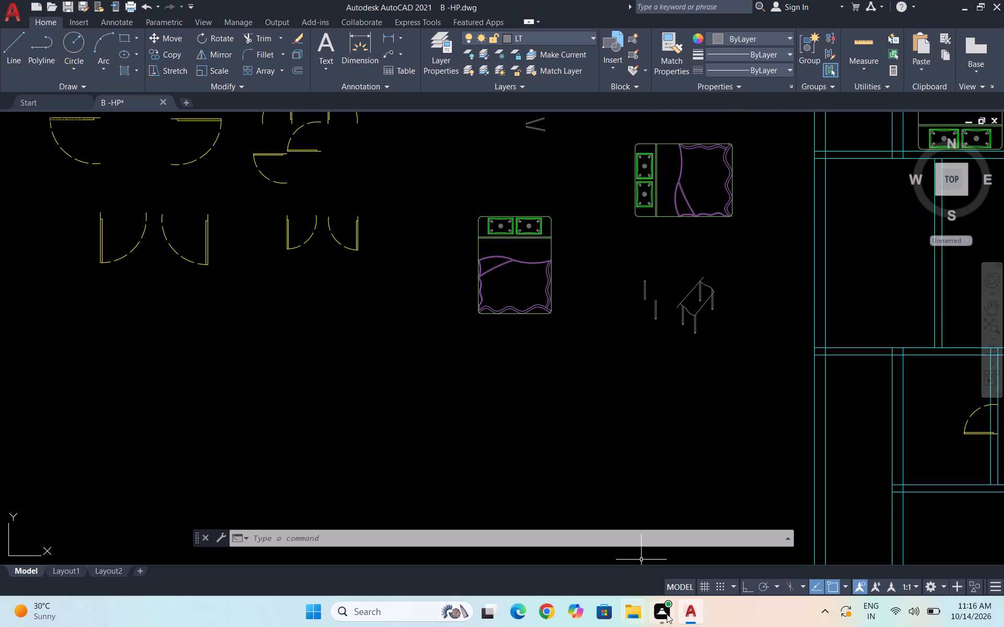
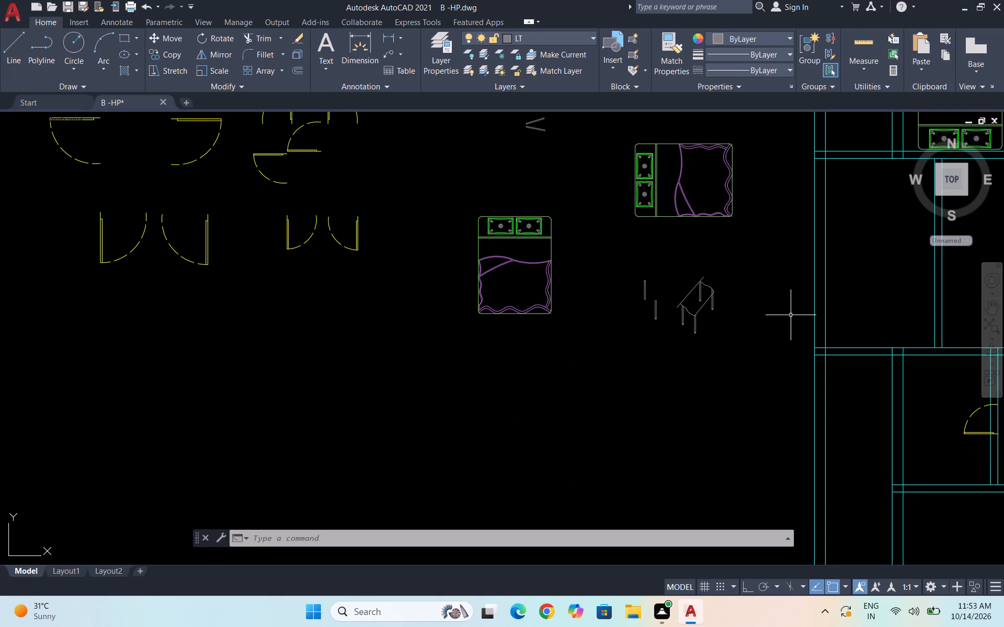
Copy one side line of the loose lower leg bar to two points on the seat's long back edge as backrest uprights.
{"action": "scroll", "coordinate": [695, 298], "scroll_direction": "up", "scroll_amount": 4}
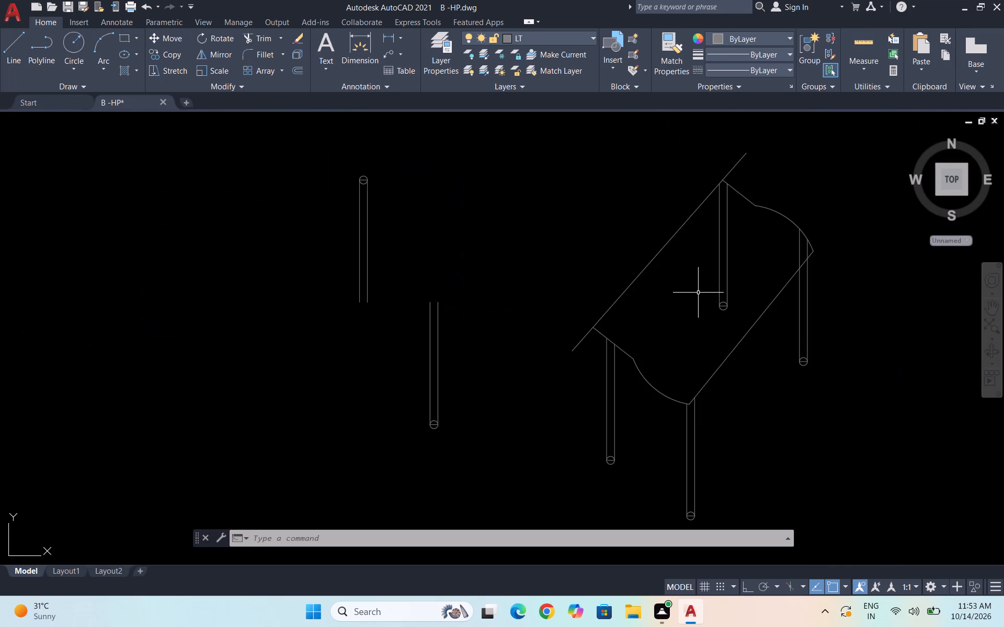
{"action": "scroll", "coordinate": [699, 293], "scroll_direction": "down", "scroll_amount": 1}
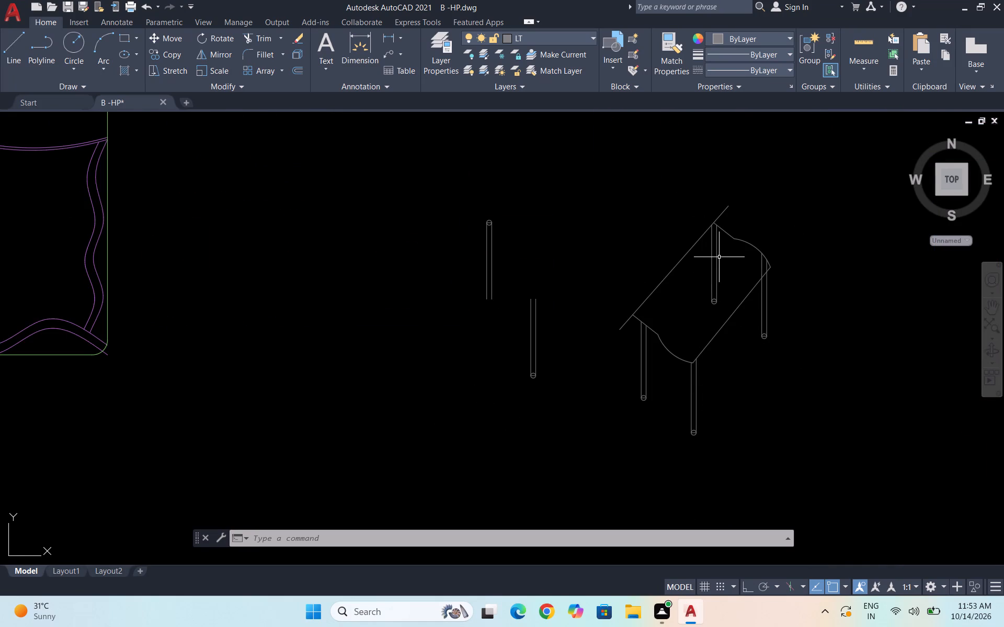
{"action": "left_click", "coordinate": [534, 340]}
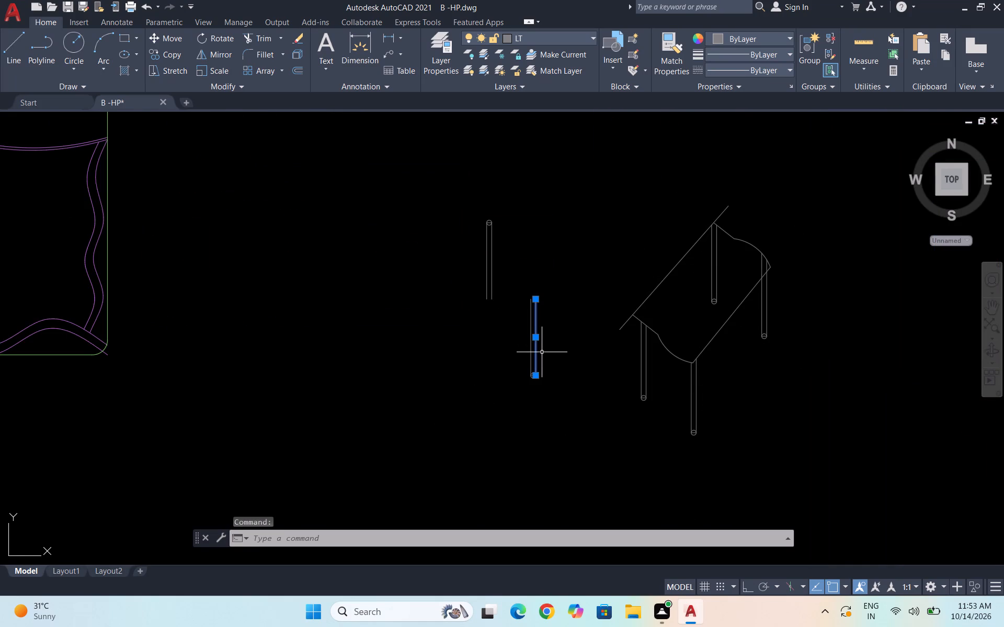
{"action": "type", "text": "CO"}
{"action": "key", "text": "Return"}
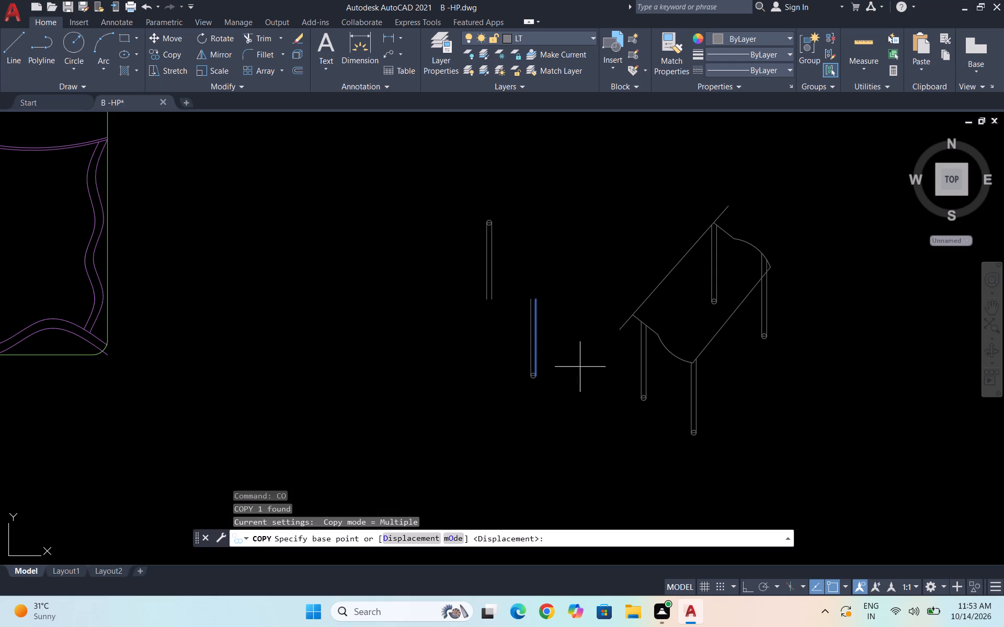
{"action": "left_click", "coordinate": [534, 375]}
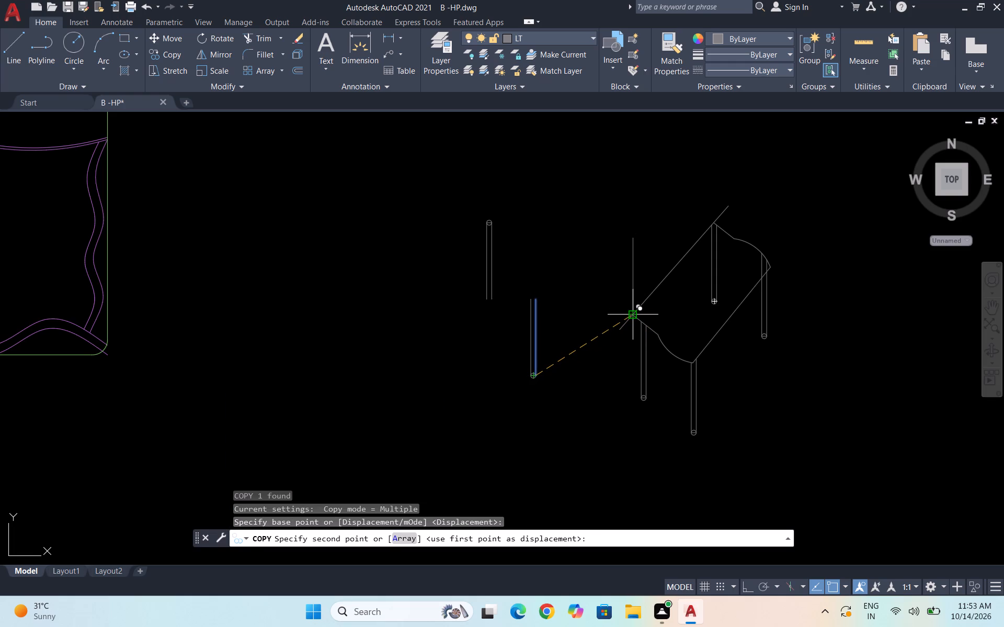
{"action": "left_click", "coordinate": [642, 305]}
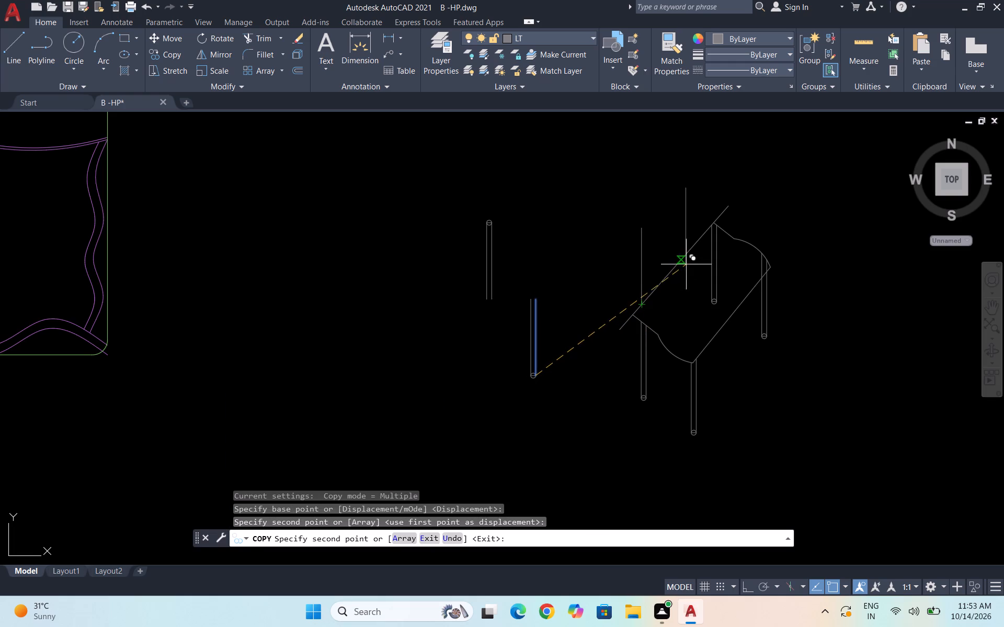
{"action": "left_click", "coordinate": [701, 237]}
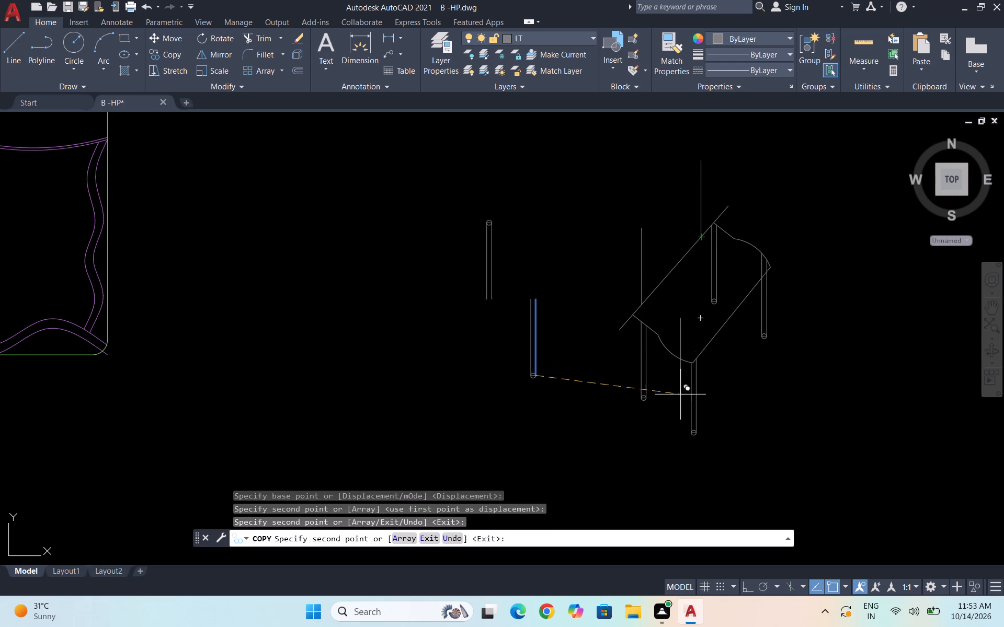
{"action": "key", "text": "Escape"}
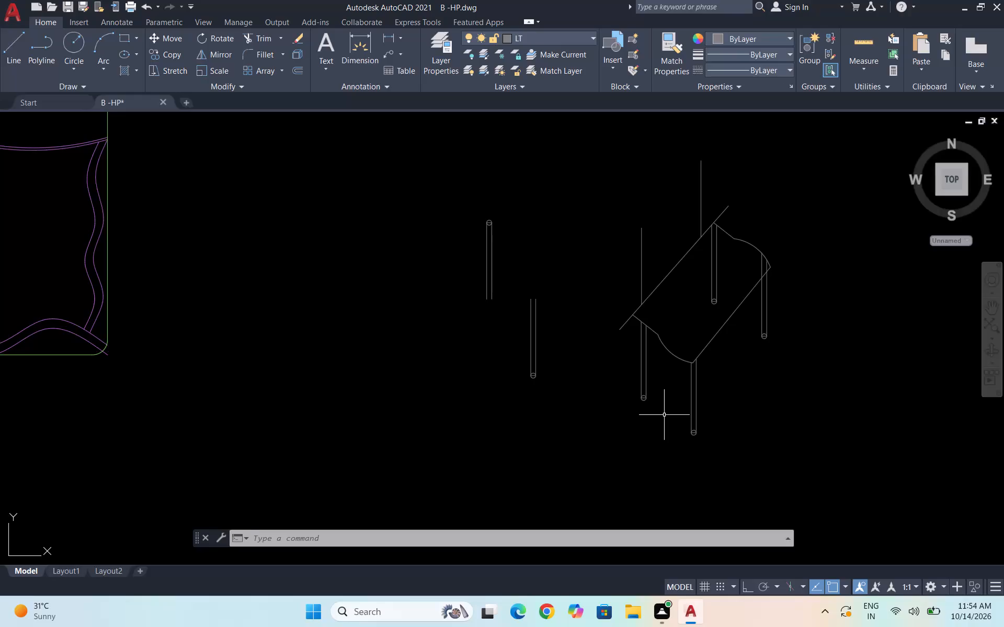
Draw a three-point arc from the top of the shorter-standing front upright through the other upright's top, ending beyond the seat's far leg.
{"action": "key", "text": "a"}
{"action": "key", "text": "Return"}
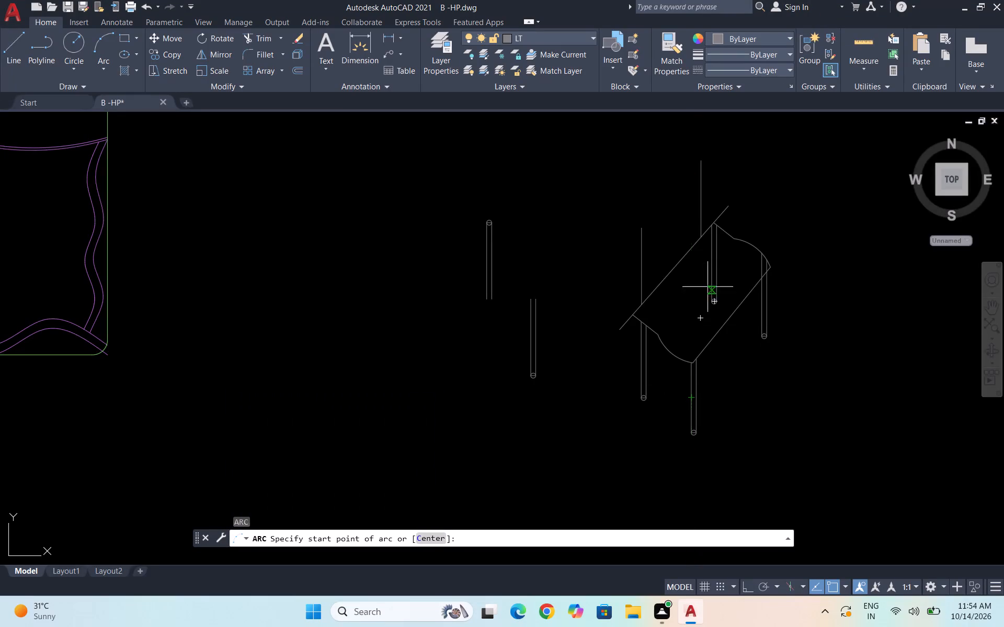
{"action": "left_click", "coordinate": [642, 228]}
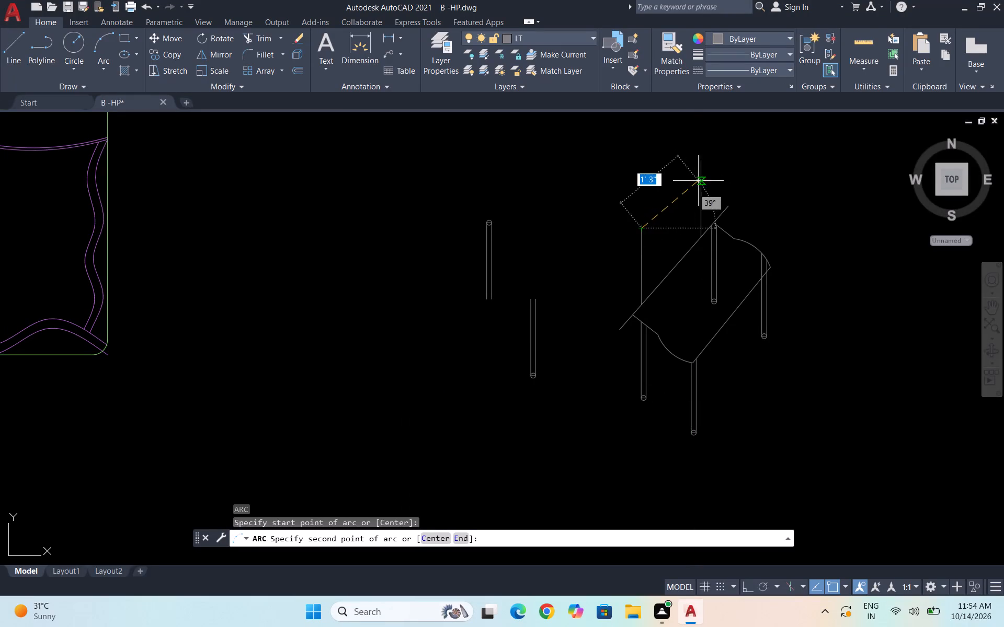
{"action": "left_click", "coordinate": [699, 160]}
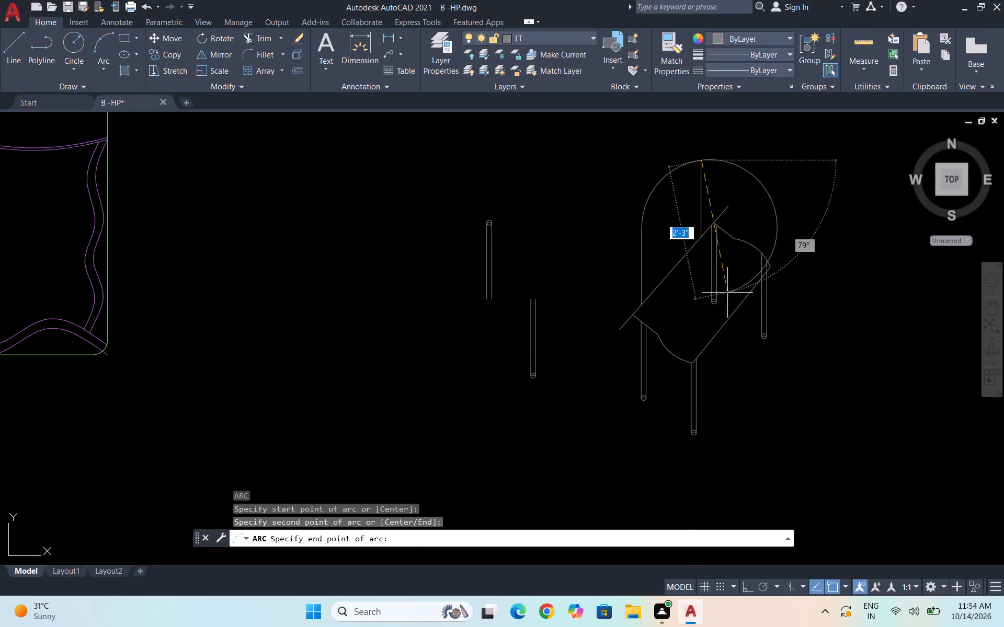
{"action": "left_click", "coordinate": [766, 355]}
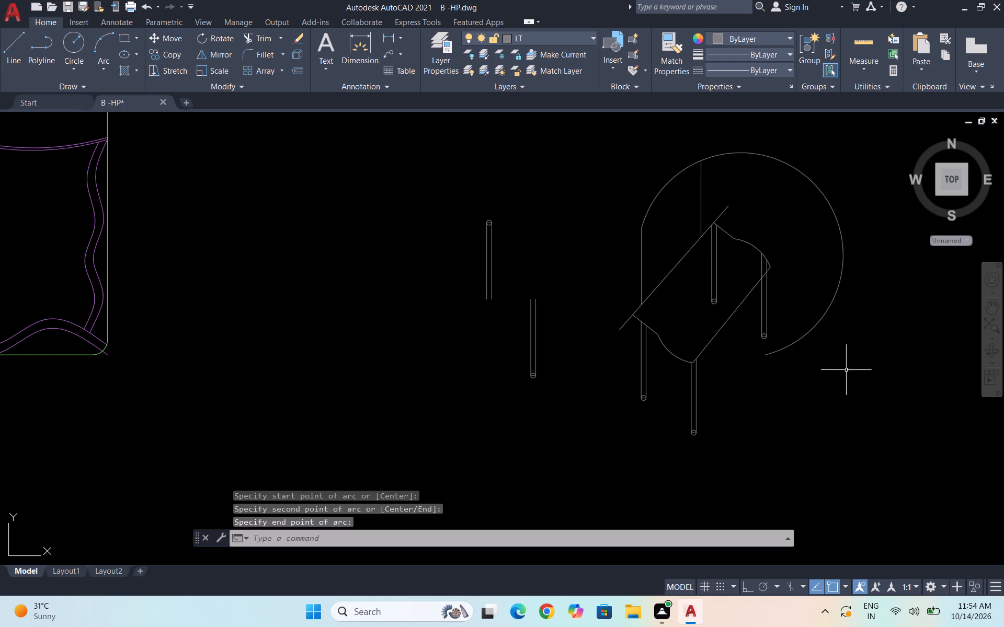
Trim the arc beyond the second upright and both overhanging ends of the seat's back edge.
{"action": "type", "text": "TR"}
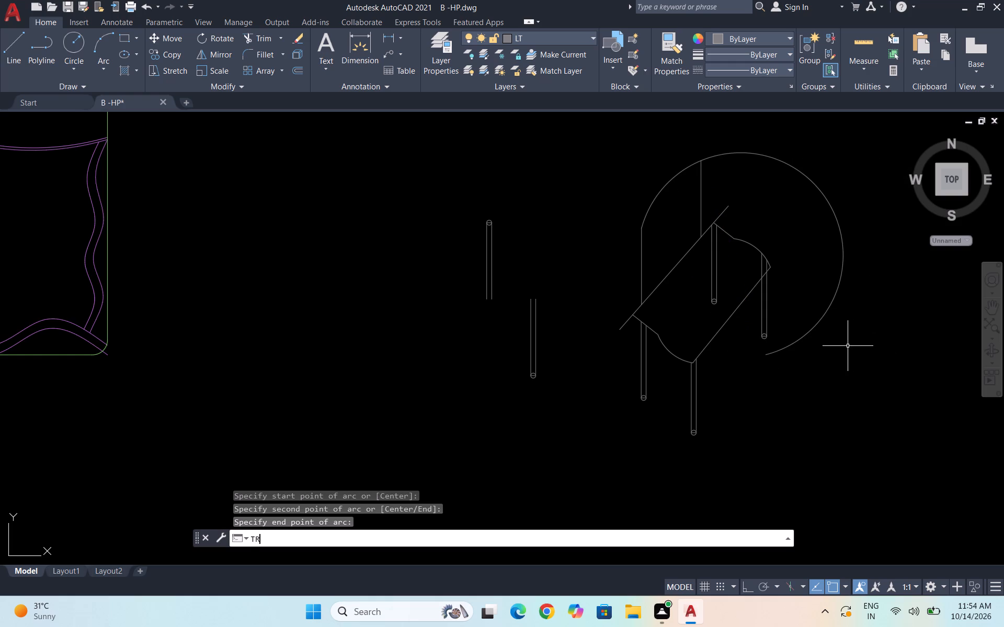
{"action": "key", "text": "Return"}
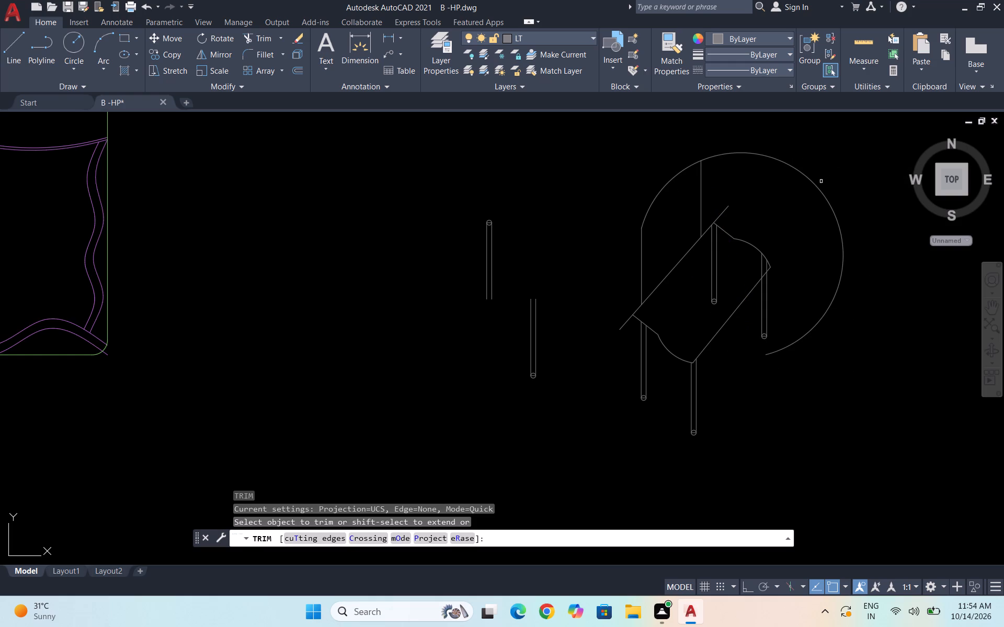
{"action": "left_click", "coordinate": [815, 184]}
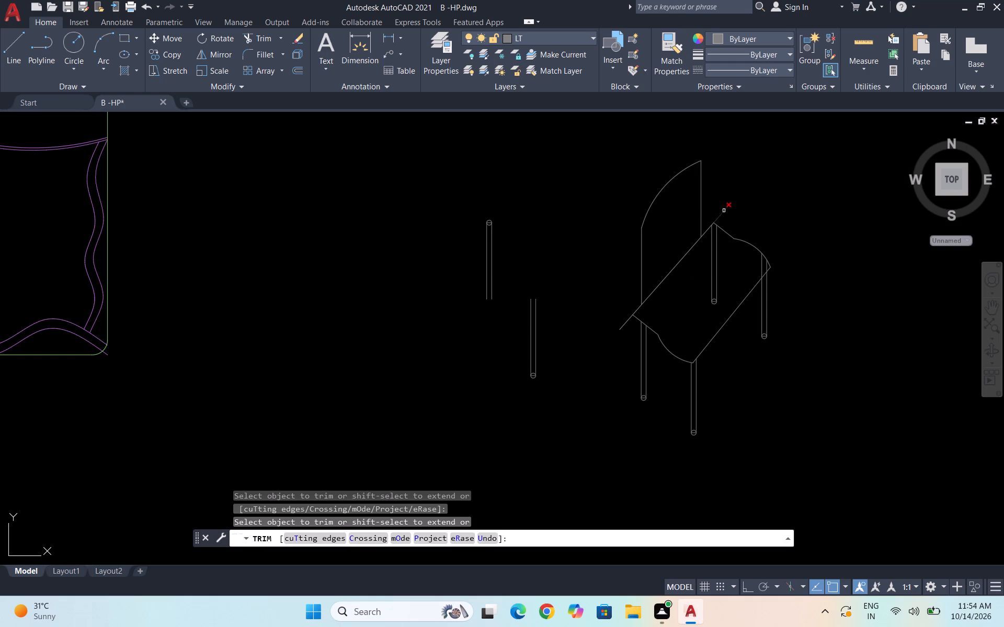
{"action": "left_click", "coordinate": [723, 210]}
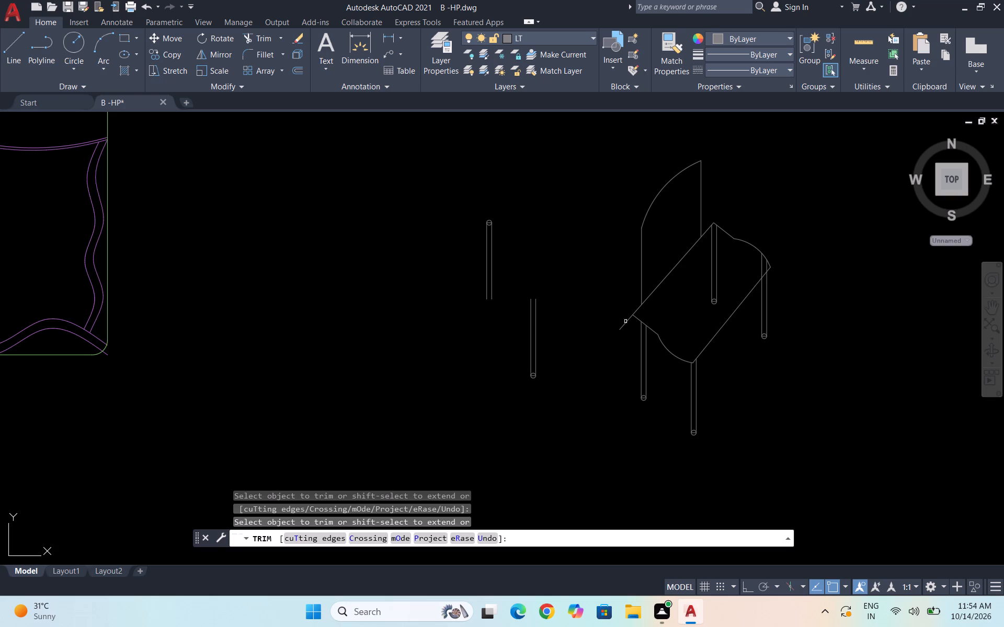
{"action": "left_click", "coordinate": [625, 323]}
{"action": "scroll", "coordinate": [791, 268], "scroll_direction": "down", "scroll_amount": 1}
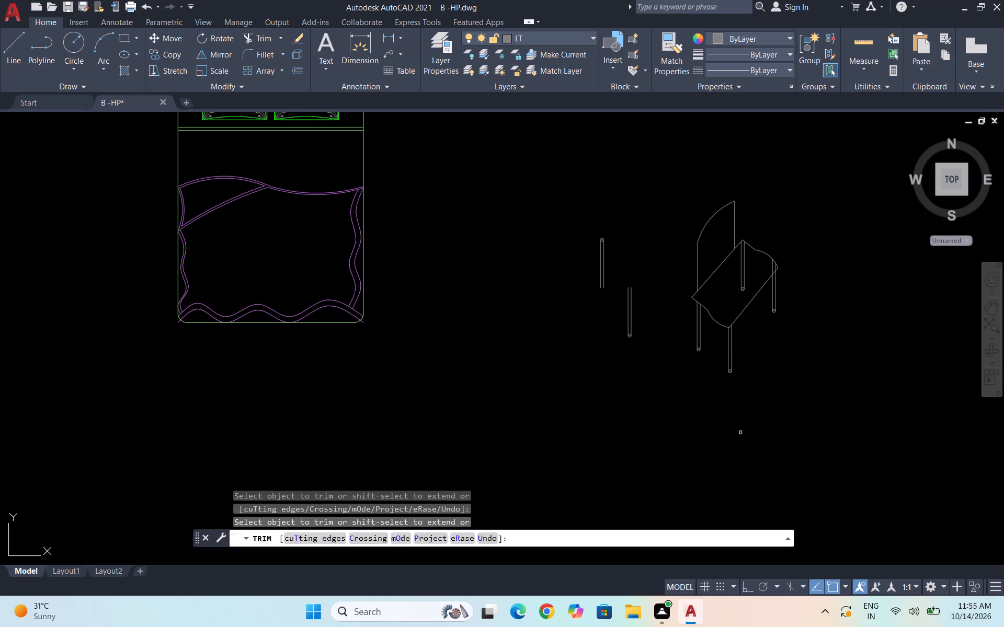
{"action": "key", "text": "Escape"}
Scale up the backrest's arc and two uprights slightly, using the lower-left upright's foot as the base point.
{"action": "scroll", "coordinate": [727, 226], "scroll_direction": "up", "scroll_amount": 2}
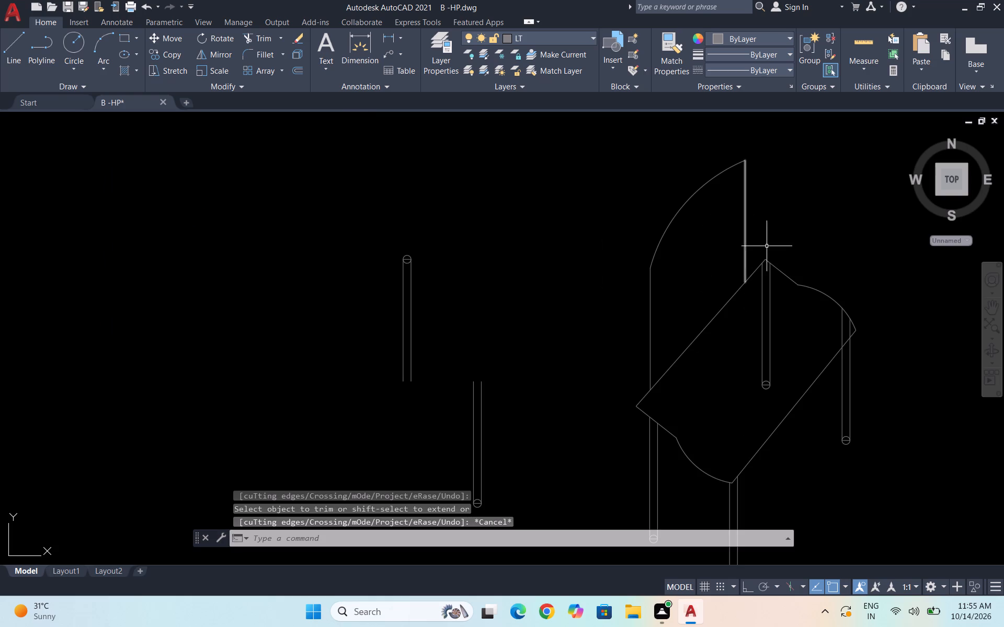
{"action": "left_click", "coordinate": [754, 235]}
{"action": "left_click", "coordinate": [553, 215]}
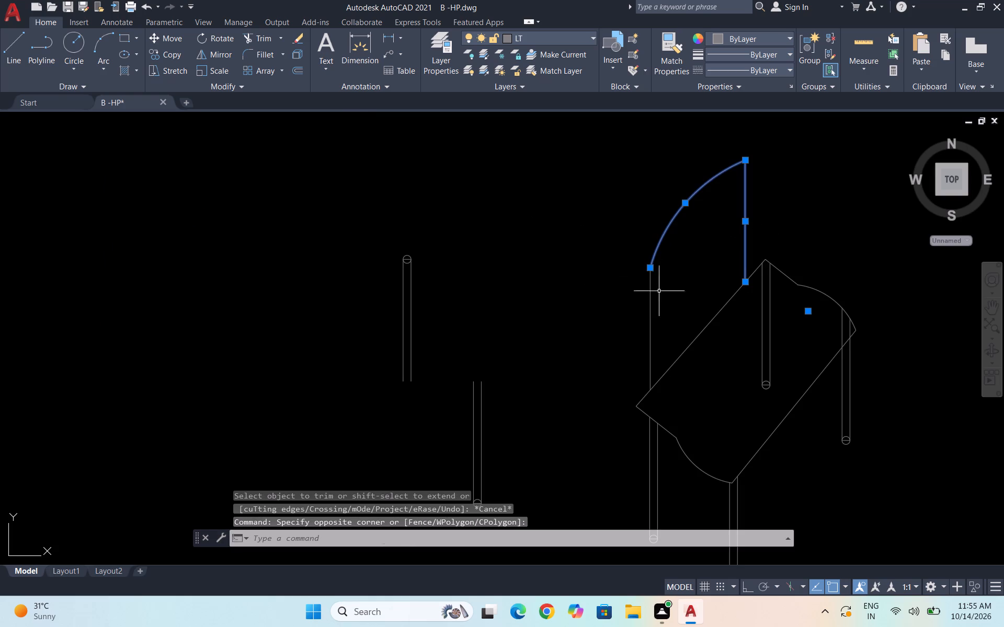
{"action": "left_click_drag", "start_coordinate": [680, 289], "coordinate": [661, 292]}
{"action": "left_click", "coordinate": [578, 315]}
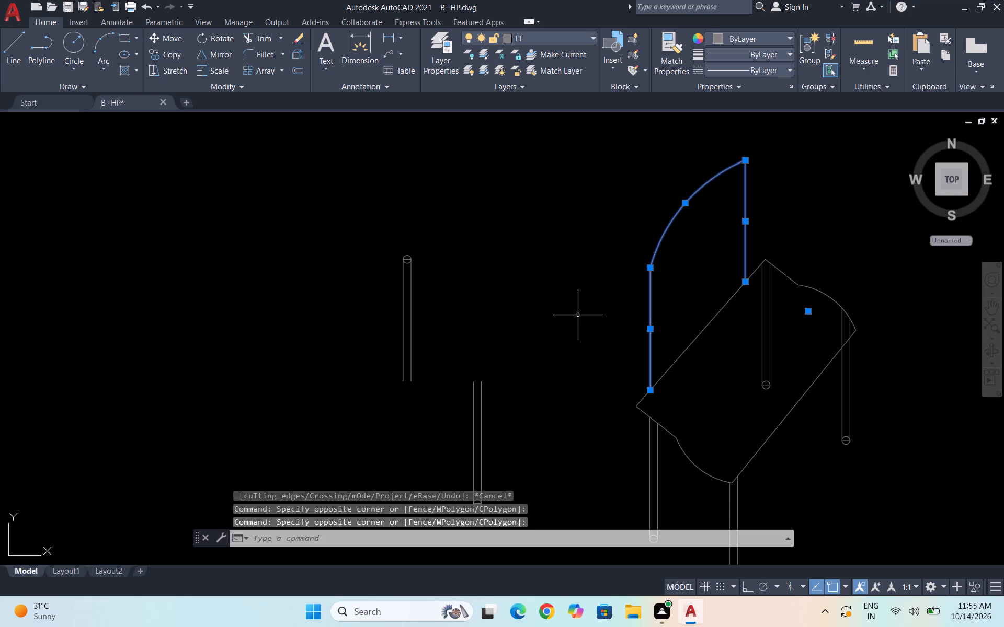
{"action": "type", "text": "SC"}
{"action": "key", "text": "Return"}
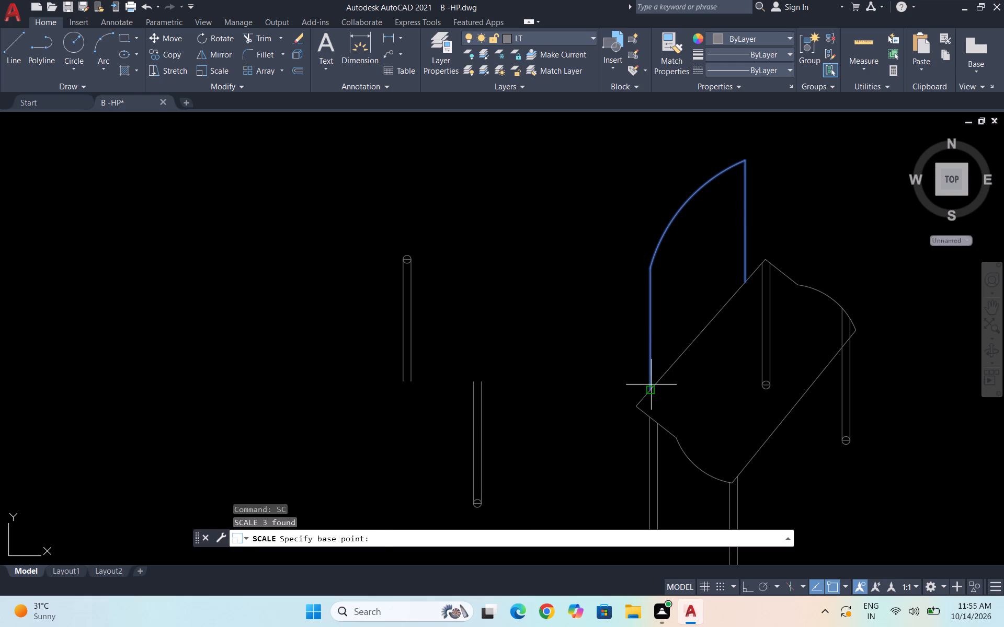
{"action": "left_click", "coordinate": [651, 387]}
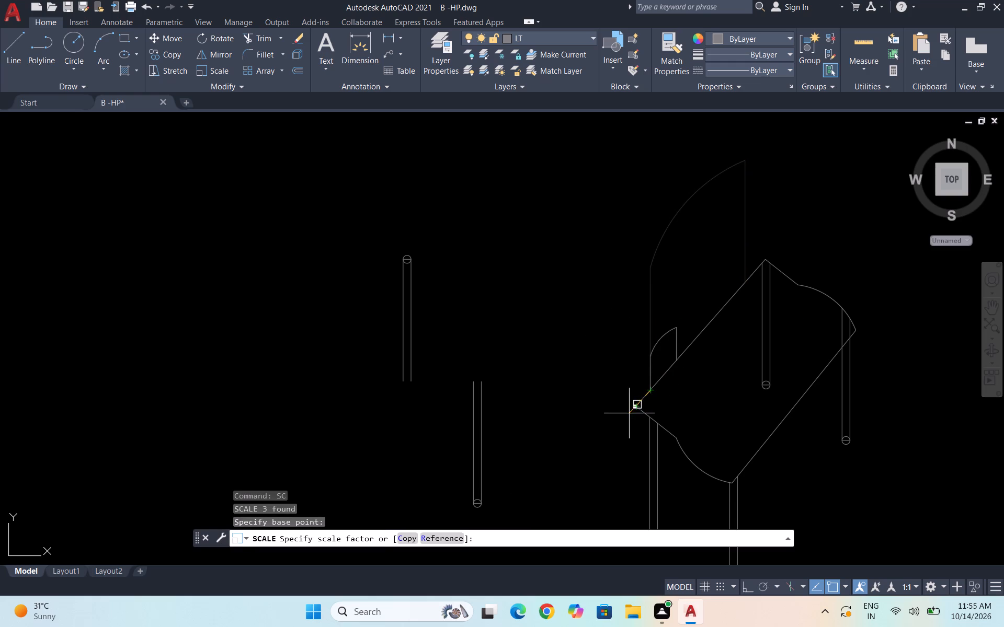
{"action": "left_click", "coordinate": [562, 489]}
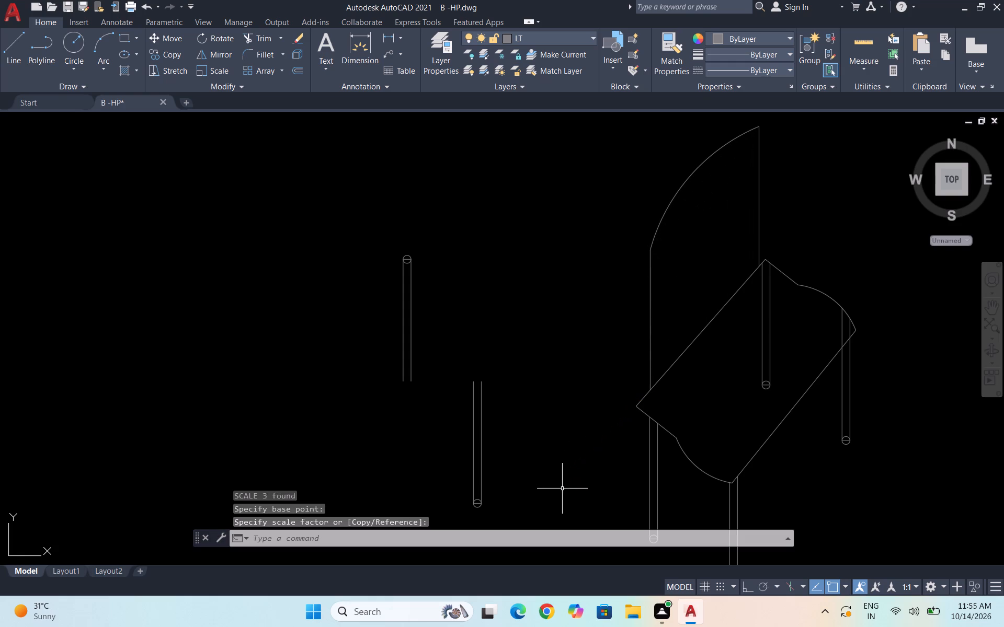
Move the backrest's arc and two uprights slightly along the seat's back edge toward its lower-left corner.
{"action": "left_click", "coordinate": [778, 217]}
{"action": "left_click", "coordinate": [608, 153]}
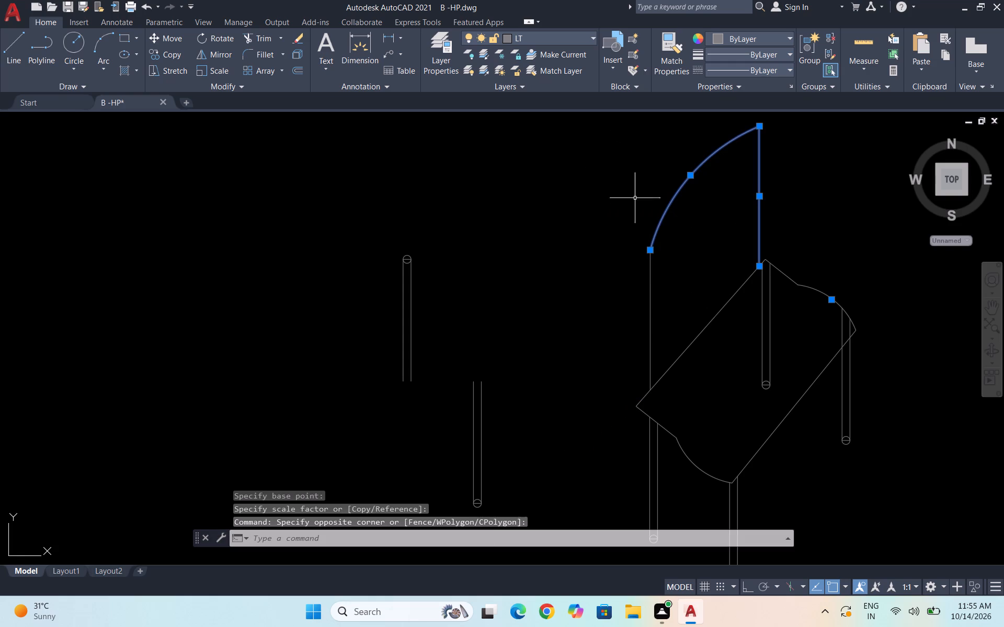
{"action": "left_click_drag", "start_coordinate": [678, 292], "coordinate": [647, 284]}
{"action": "left_click", "coordinate": [595, 263]}
{"action": "key", "text": "m"}
{"action": "key", "text": "Return"}
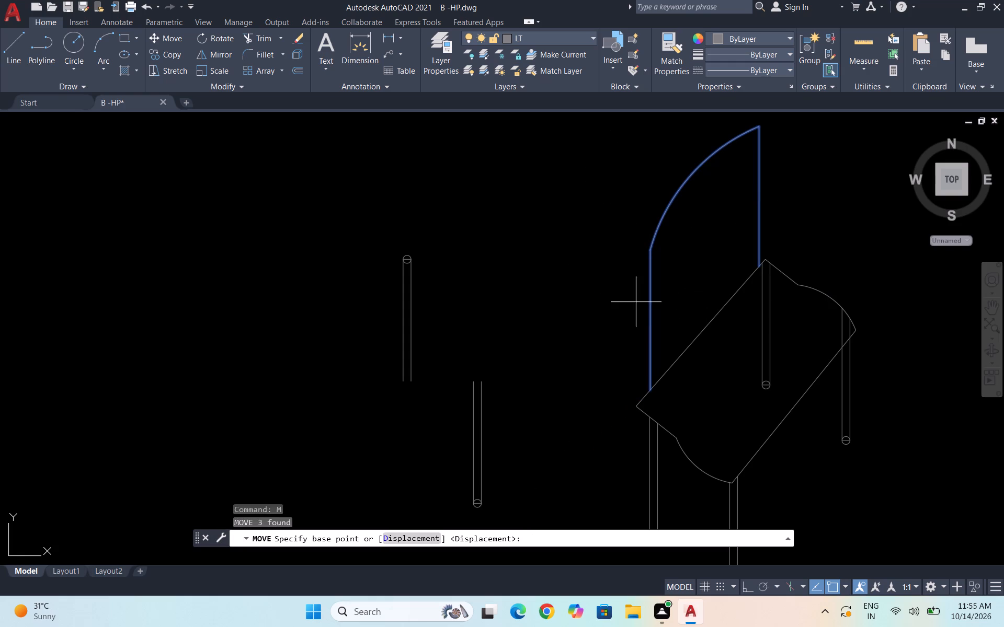
{"action": "left_click", "coordinate": [653, 389]}
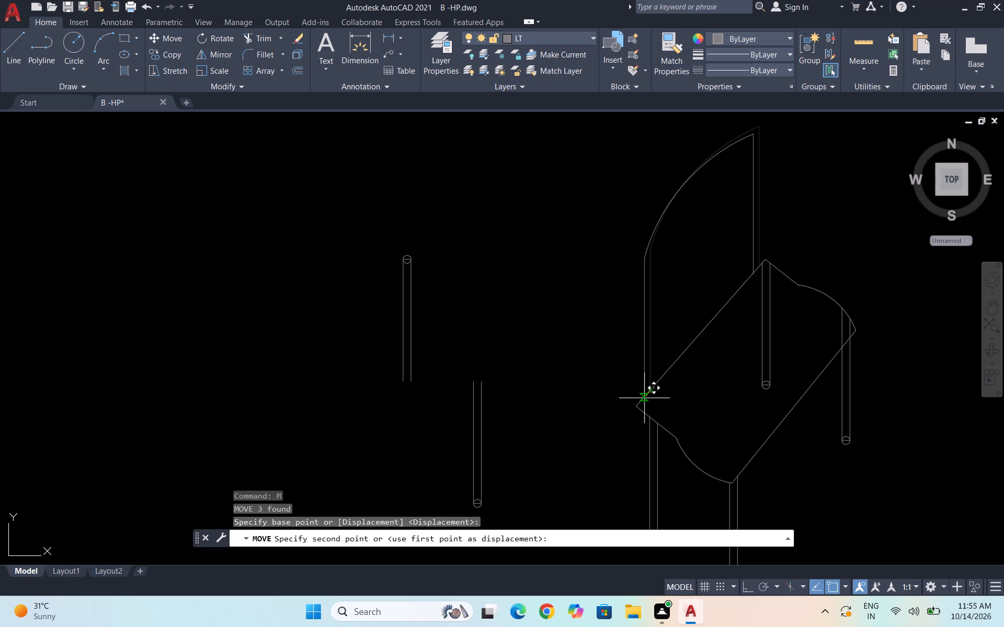
{"action": "left_click", "coordinate": [644, 398]}
{"action": "scroll", "coordinate": [775, 308], "scroll_direction": "down", "scroll_amount": 2}
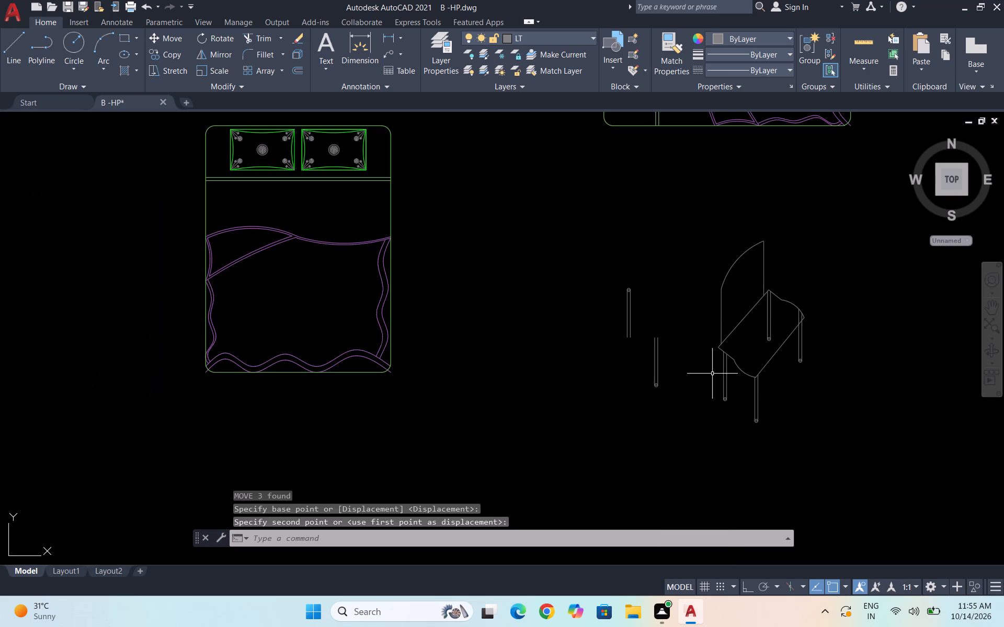
{"action": "scroll", "coordinate": [774, 352], "scroll_direction": "up", "scroll_amount": 1}
{"action": "key", "text": "Escape"}
{"action": "key", "text": "Escape"}
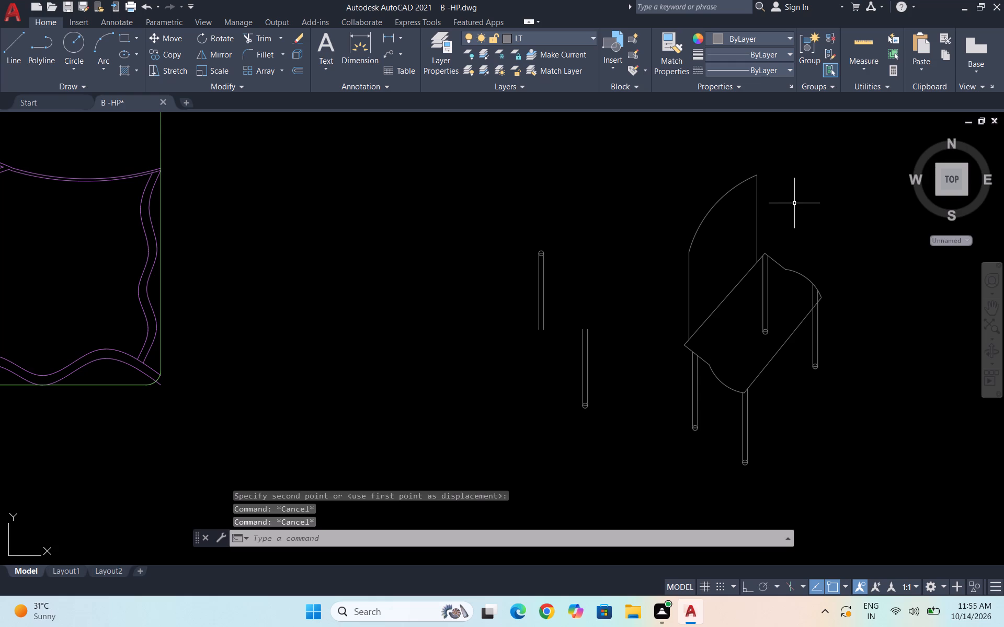
Copy the backrest's shorter-standing upright slightly inward along the seat's back edge to double it.
{"action": "left_click", "coordinate": [692, 281]}
{"action": "left_click", "coordinate": [682, 281]}
{"action": "type", "text": "CO"}
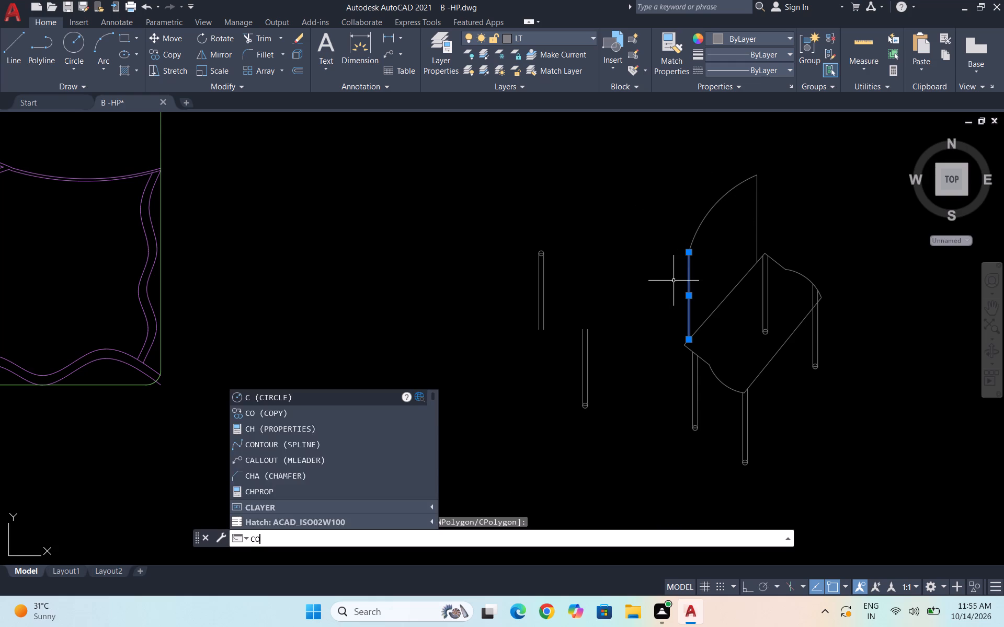
{"action": "key", "text": "Return"}
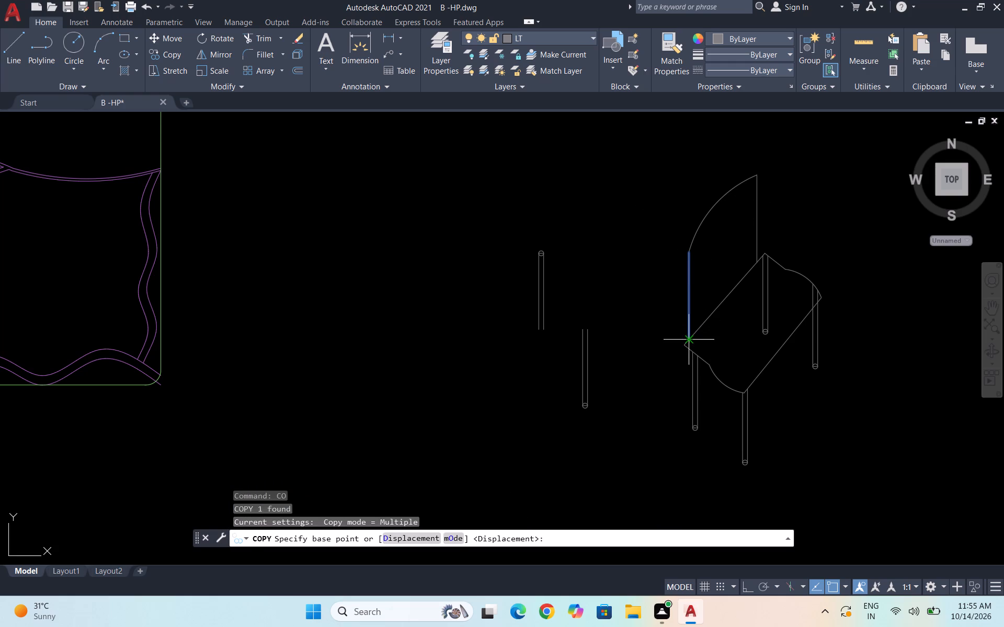
{"action": "left_click", "coordinate": [691, 338]}
{"action": "scroll", "coordinate": [691, 332], "scroll_direction": "up", "scroll_amount": 3}
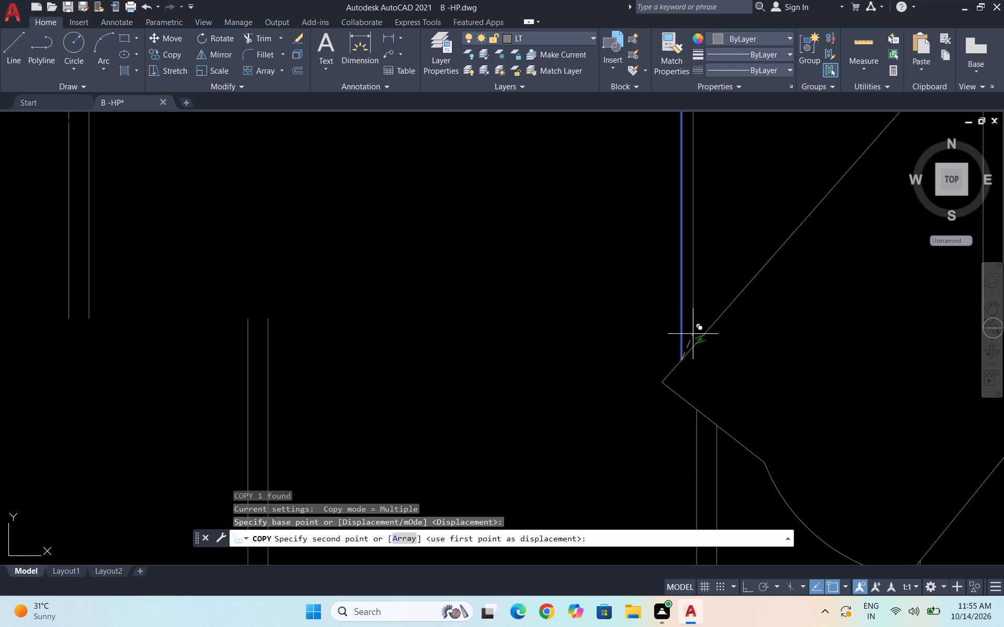
{"action": "scroll", "coordinate": [689, 349], "scroll_direction": "down", "scroll_amount": 1}
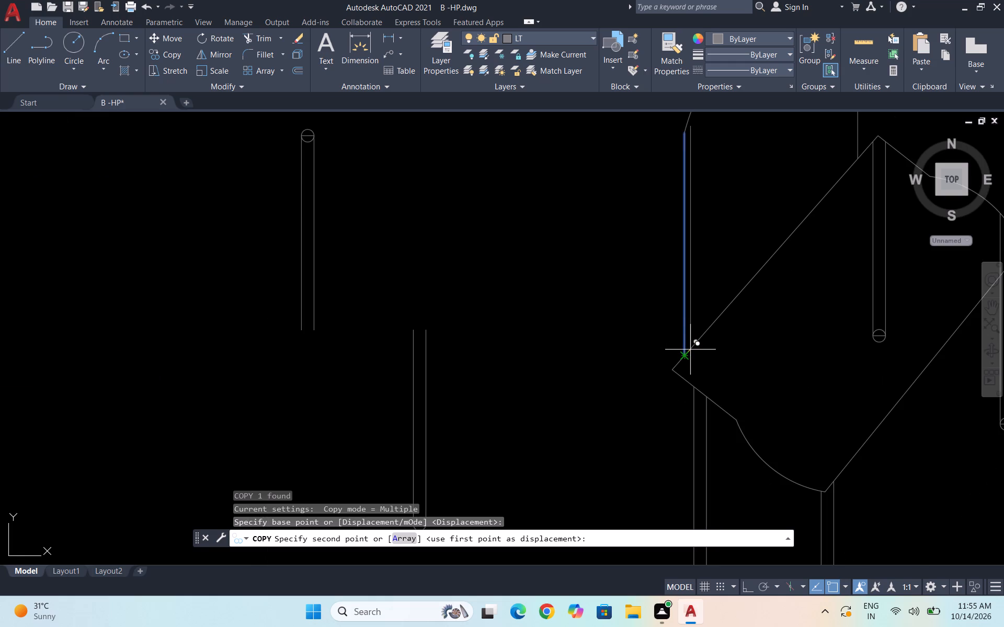
{"action": "left_click", "coordinate": [691, 350]}
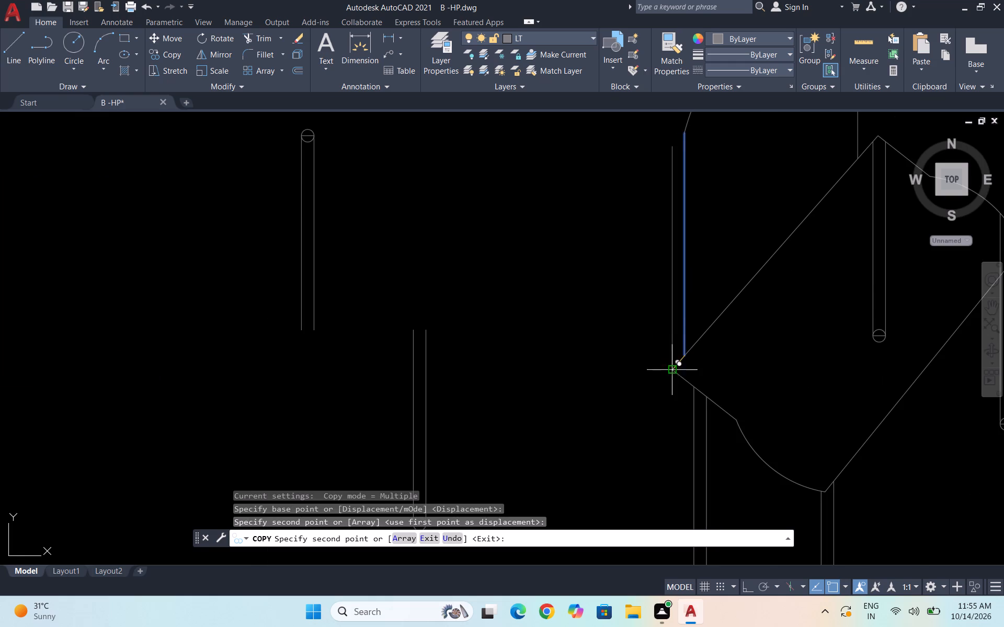
{"action": "scroll", "coordinate": [671, 376], "scroll_direction": "down", "scroll_amount": 1}
{"action": "scroll", "coordinate": [689, 358], "scroll_direction": "up", "scroll_amount": 2}
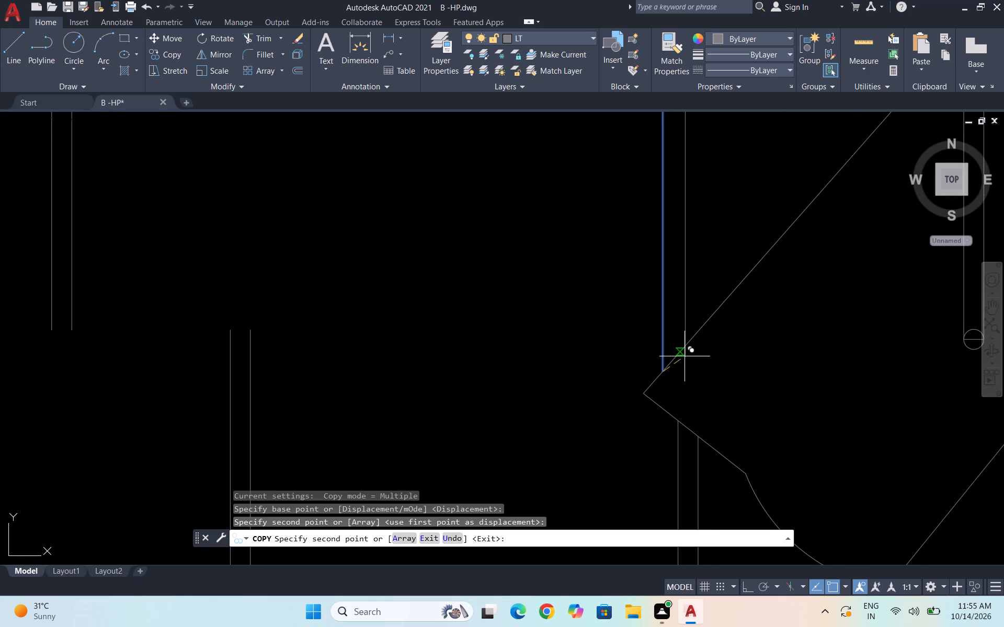
{"action": "left_click", "coordinate": [676, 356]}
{"action": "scroll", "coordinate": [557, 438], "scroll_direction": "down", "scroll_amount": 3}
{"action": "key", "text": "grave"}
{"action": "key", "text": "Escape"}
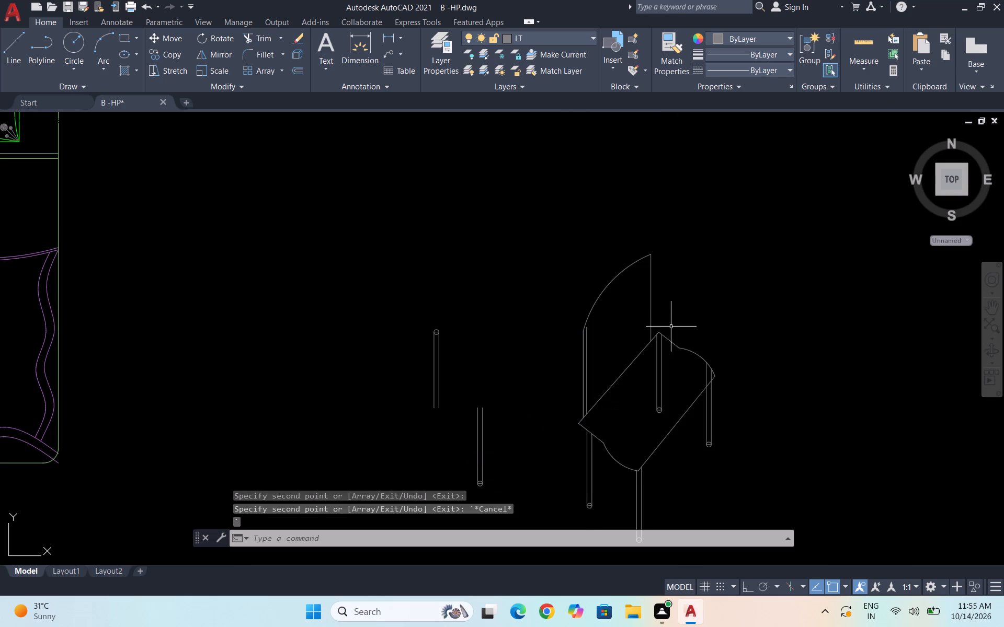
Copy the backrest's upright near the seat's top corner slightly inward along the seat's back edge.
{"action": "scroll", "coordinate": [654, 336], "scroll_direction": "up", "scroll_amount": 1}
{"action": "scroll", "coordinate": [598, 375], "scroll_direction": "up", "scroll_amount": 1}
{"action": "left_click", "coordinate": [688, 275]}
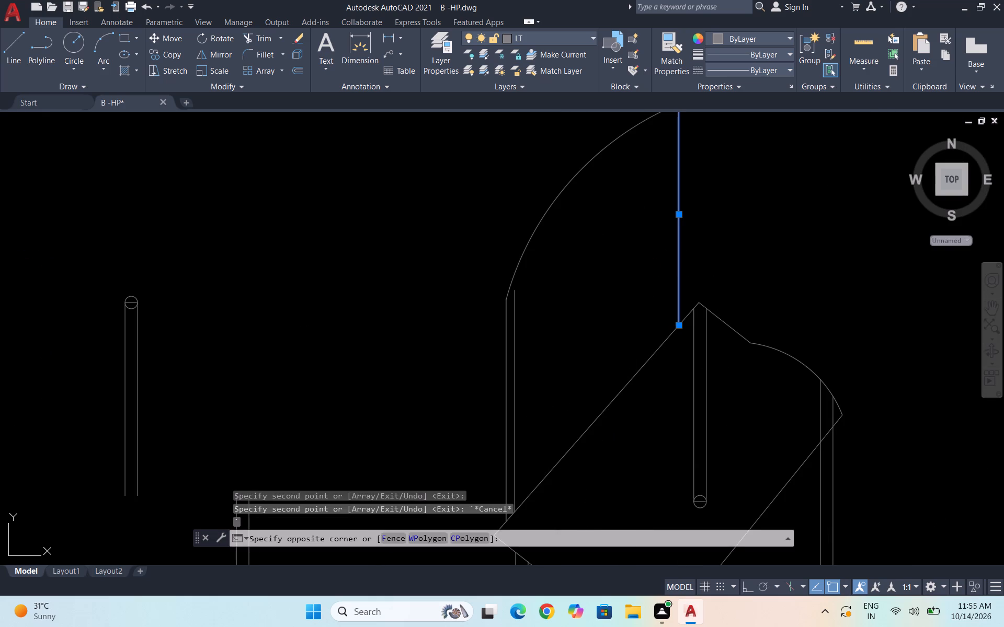
{"action": "left_click", "coordinate": [651, 271]}
{"action": "type", "text": "CO"}
{"action": "key", "text": "Return"}
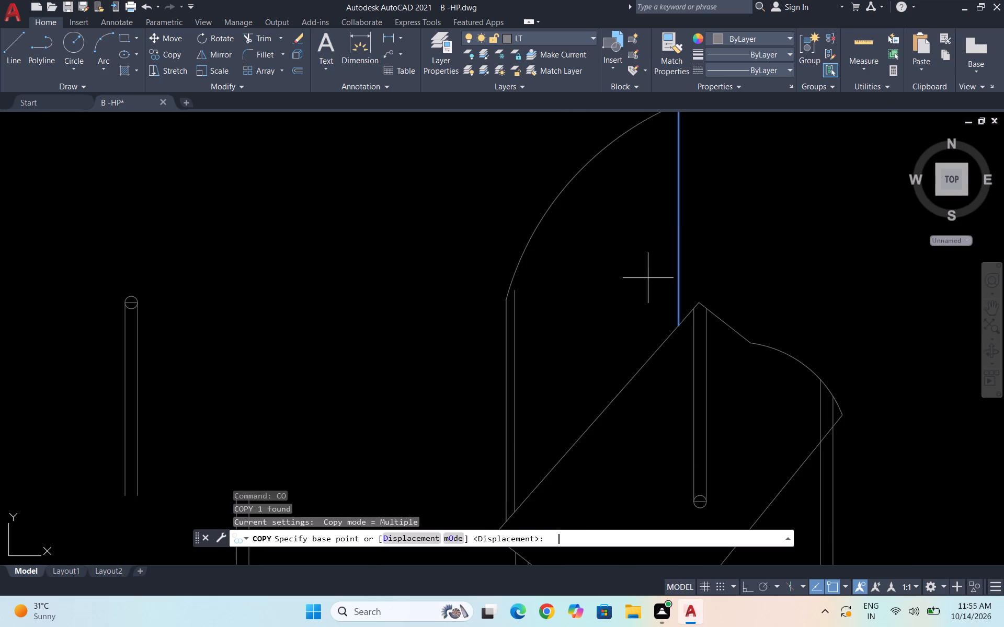
{"action": "left_click", "coordinate": [681, 323]}
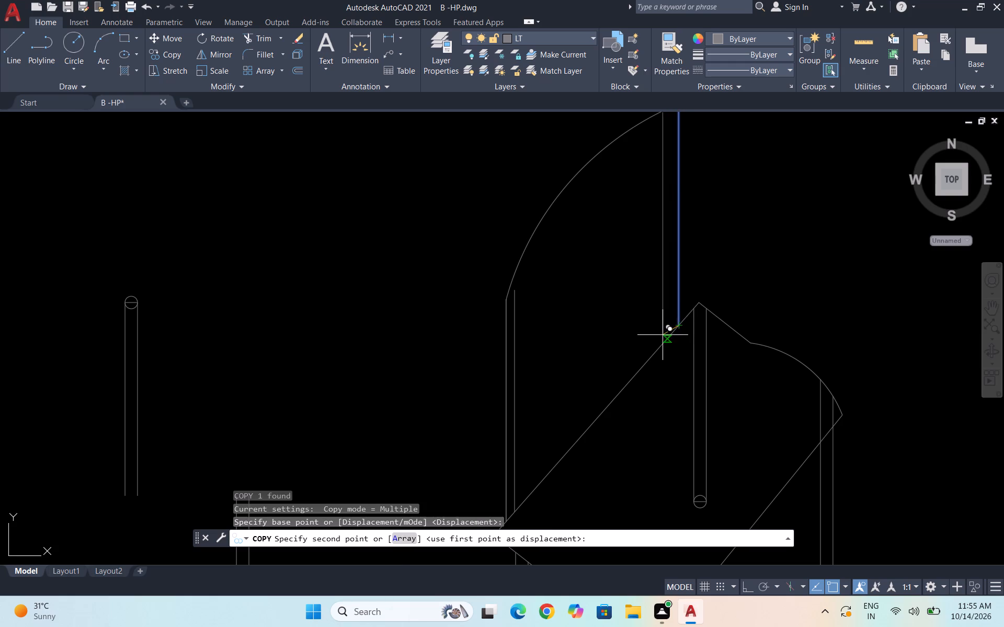
{"action": "scroll", "coordinate": [663, 335], "scroll_direction": "down", "scroll_amount": 1}
{"action": "scroll", "coordinate": [666, 334], "scroll_direction": "up", "scroll_amount": 2}
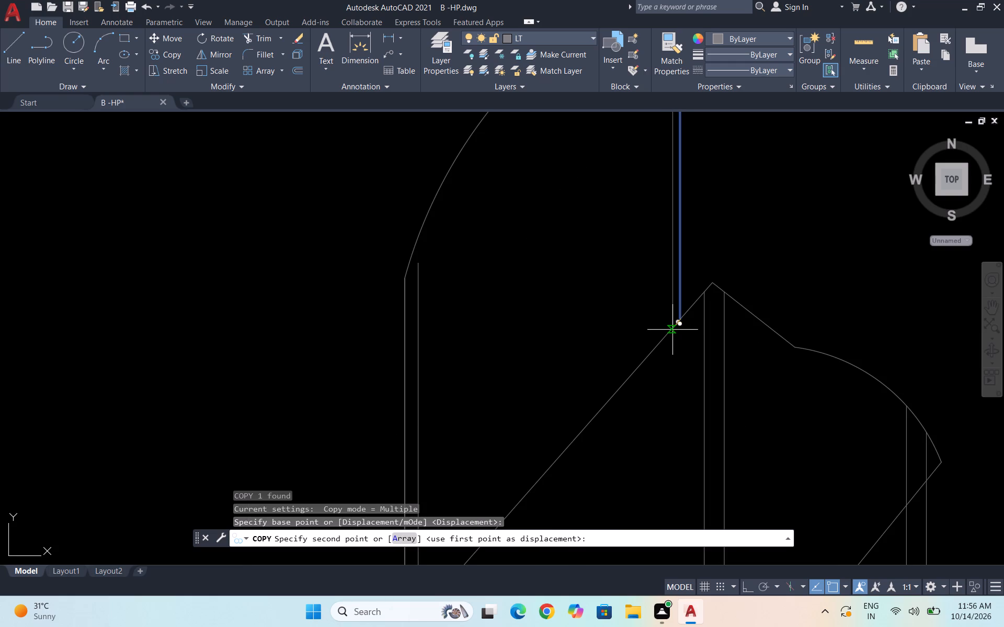
{"action": "left_click", "coordinate": [670, 330]}
{"action": "scroll", "coordinate": [666, 340], "scroll_direction": "down", "scroll_amount": 2}
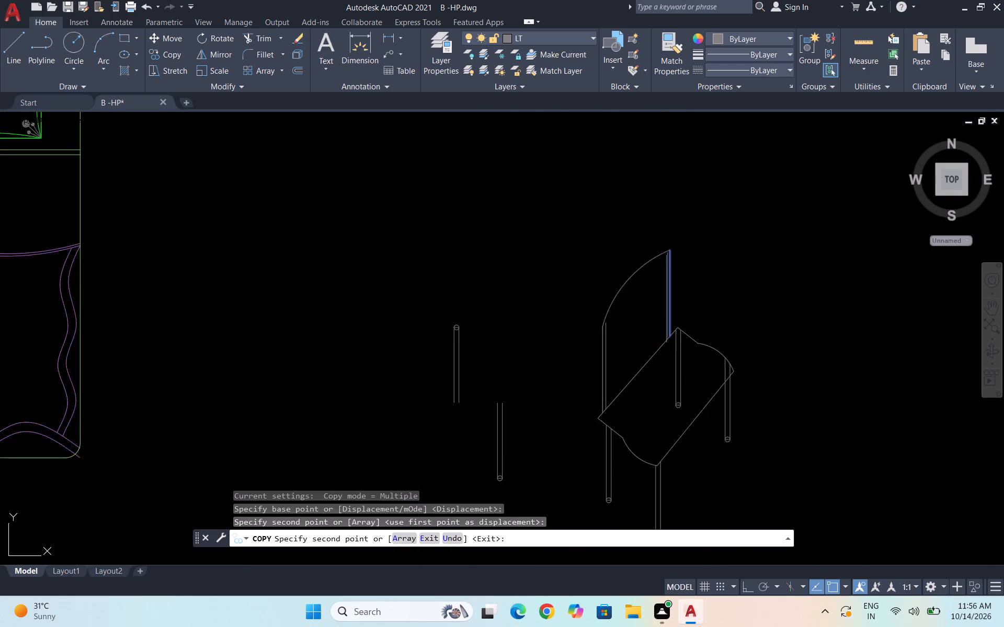
{"action": "scroll", "coordinate": [666, 343], "scroll_direction": "down", "scroll_amount": 2}
{"action": "scroll", "coordinate": [644, 361], "scroll_direction": "up", "scroll_amount": 2}
{"action": "scroll", "coordinate": [684, 344], "scroll_direction": "up", "scroll_amount": 1}
{"action": "key", "text": "Escape"}
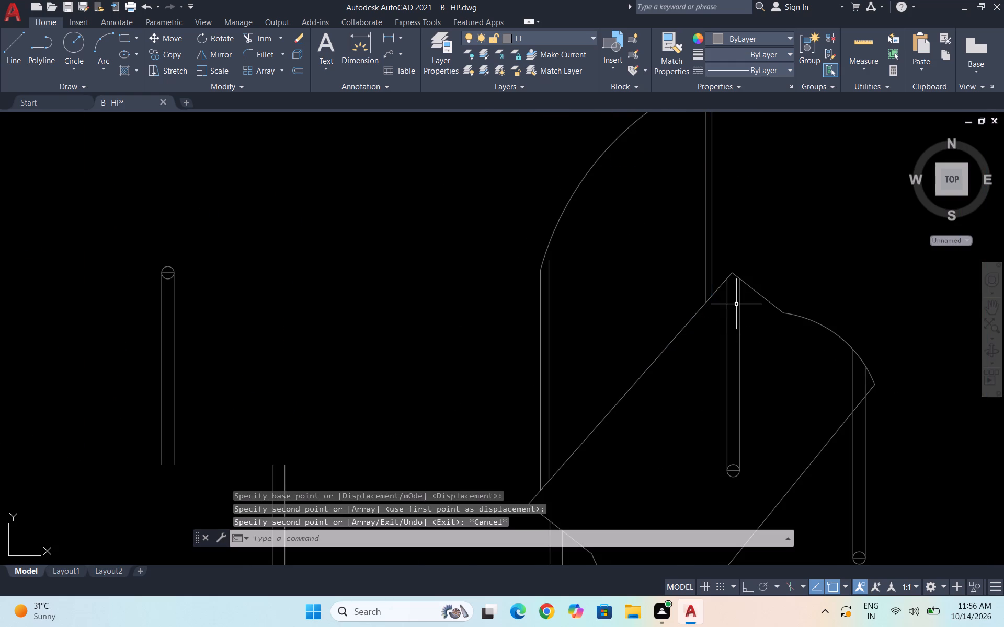
Move the copied inner upright near the seat's top corner slightly farther from the outer one along the back edge.
{"action": "left_click", "coordinate": [706, 278]}
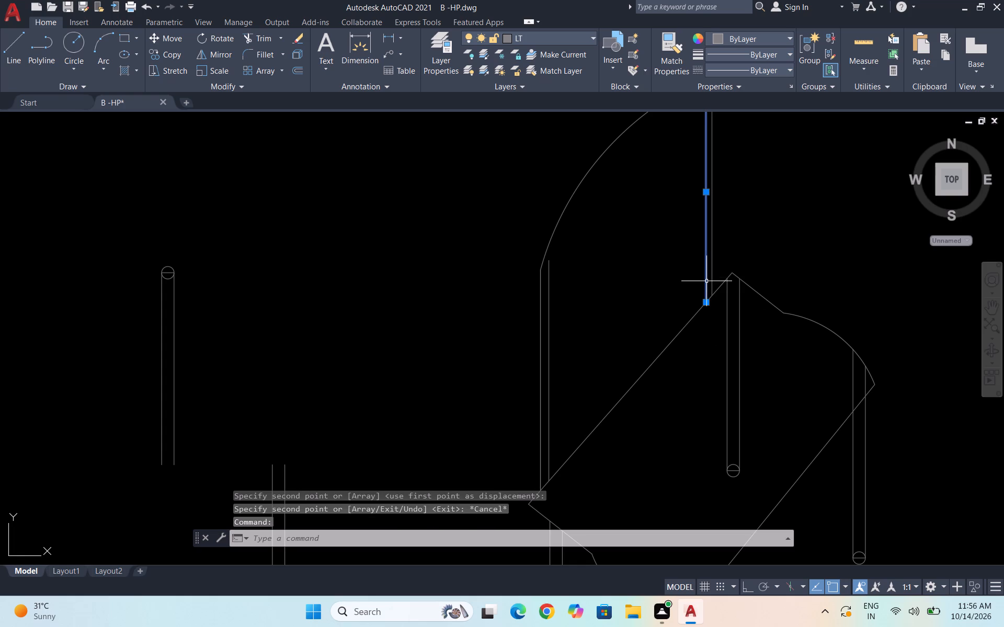
{"action": "key", "text": "m"}
{"action": "key", "text": "Return"}
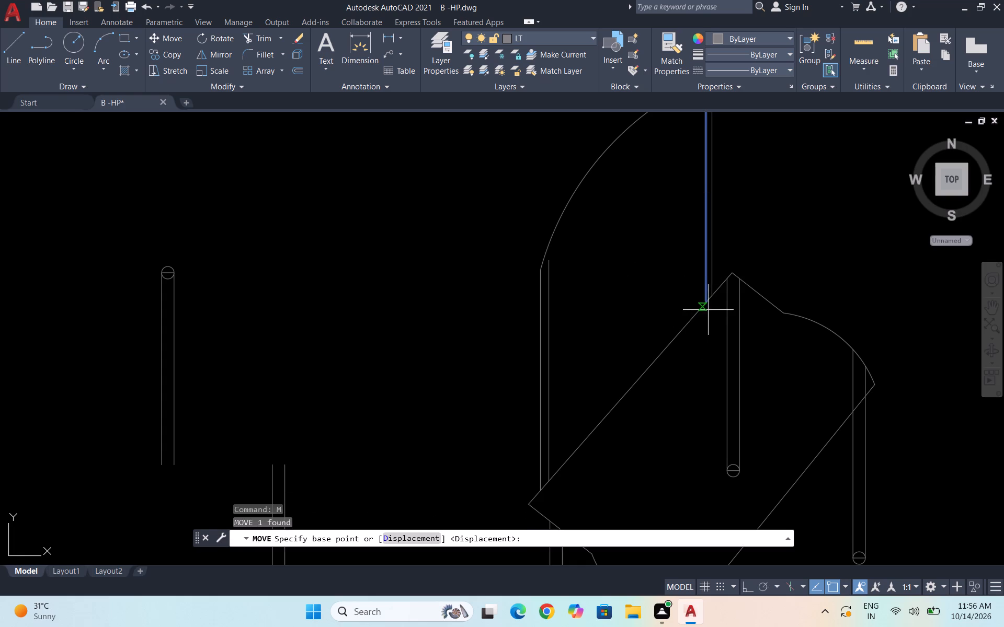
{"action": "left_click", "coordinate": [710, 300]}
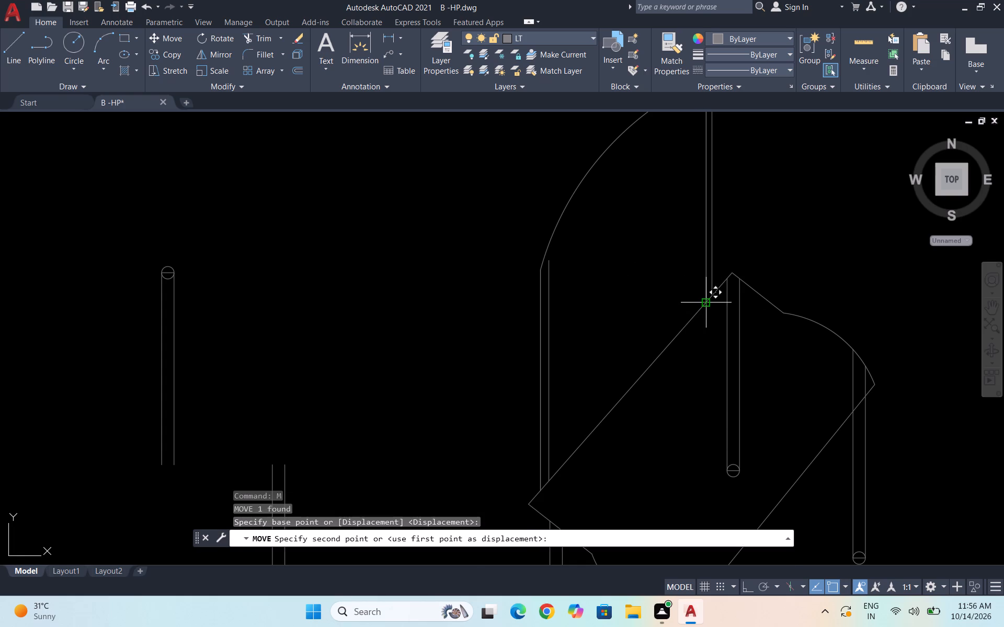
{"action": "scroll", "coordinate": [703, 305], "scroll_direction": "up", "scroll_amount": 3}
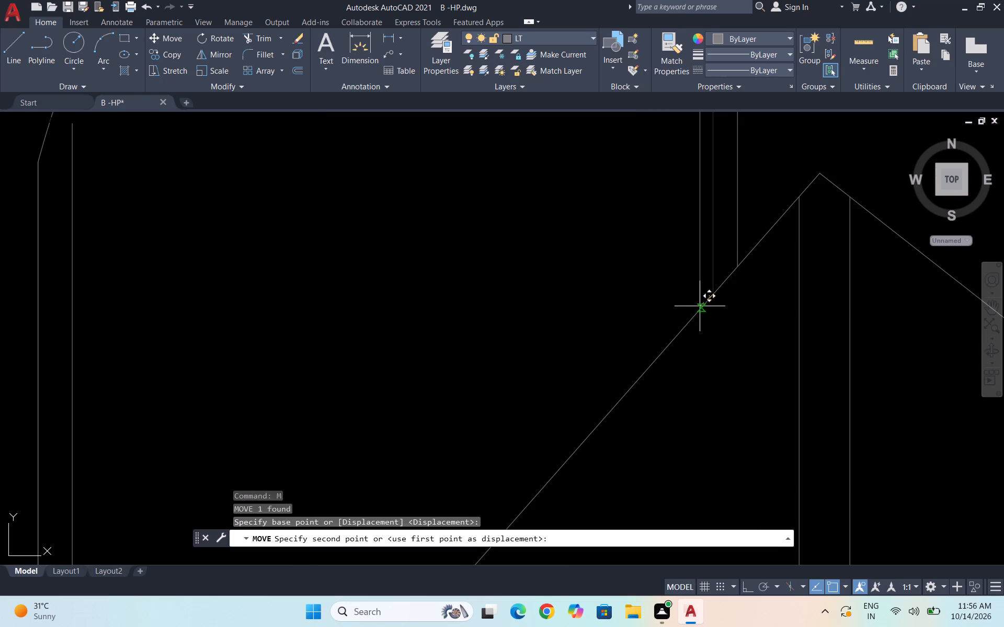
{"action": "left_click", "coordinate": [700, 306]}
{"action": "scroll", "coordinate": [708, 299], "scroll_direction": "down", "scroll_amount": 2}
{"action": "scroll", "coordinate": [672, 327], "scroll_direction": "down", "scroll_amount": 3}
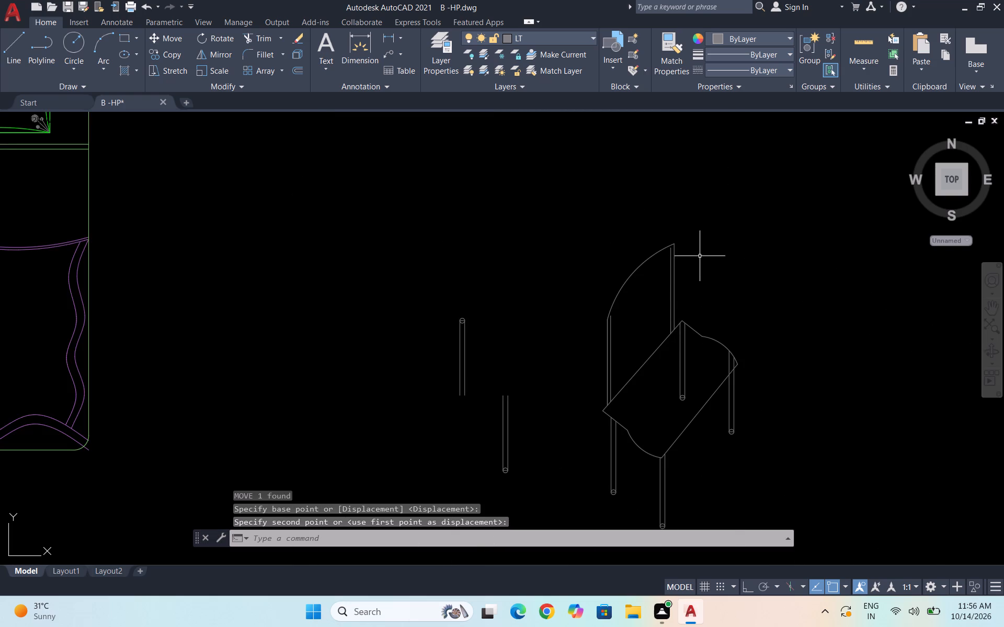
Draw a three-point arc from the lower inner upright's top through the other inner upright's top, ending well beyond the backrest.
{"action": "key", "text": "Escape"}
{"action": "key", "text": "a"}
{"action": "key", "text": "Return"}
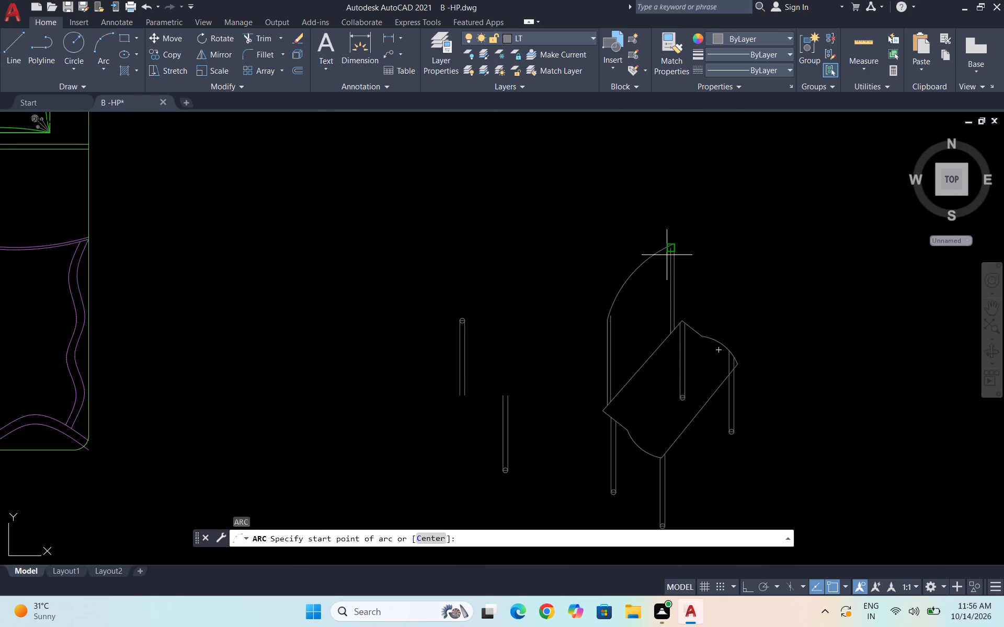
{"action": "scroll", "coordinate": [662, 265], "scroll_direction": "up", "scroll_amount": 2}
{"action": "left_click", "coordinate": [530, 393]}
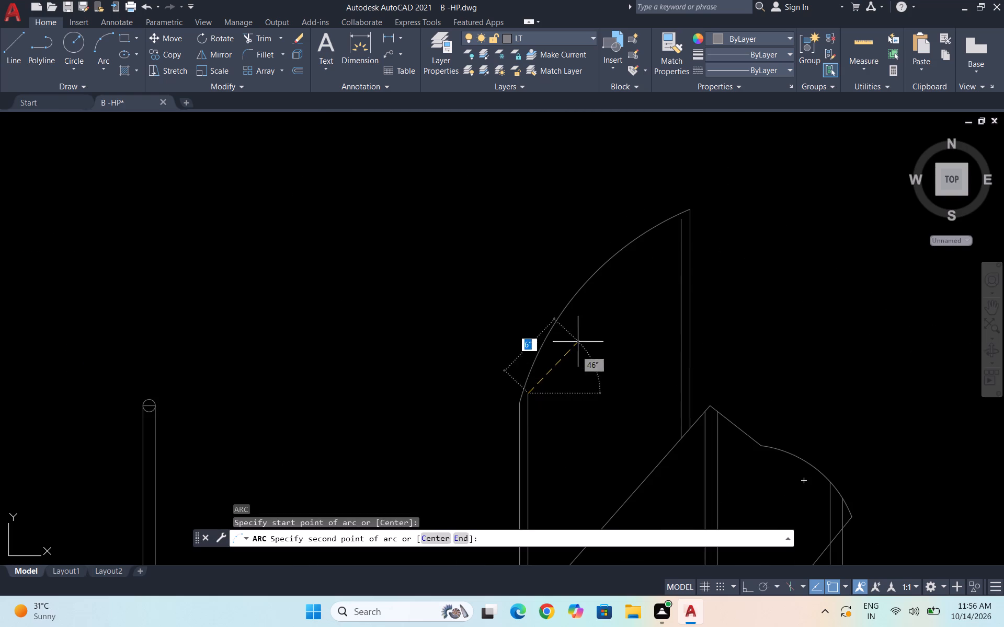
{"action": "left_click", "coordinate": [680, 222]}
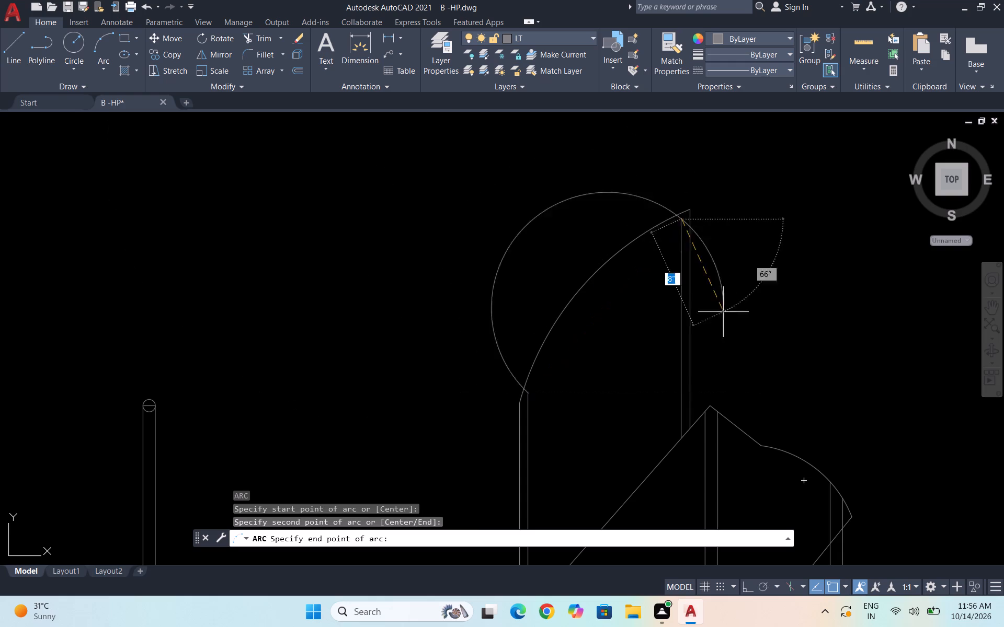
{"action": "scroll", "coordinate": [831, 304], "scroll_direction": "down", "scroll_amount": 1}
{"action": "scroll", "coordinate": [909, 317], "scroll_direction": "down", "scroll_amount": 1}
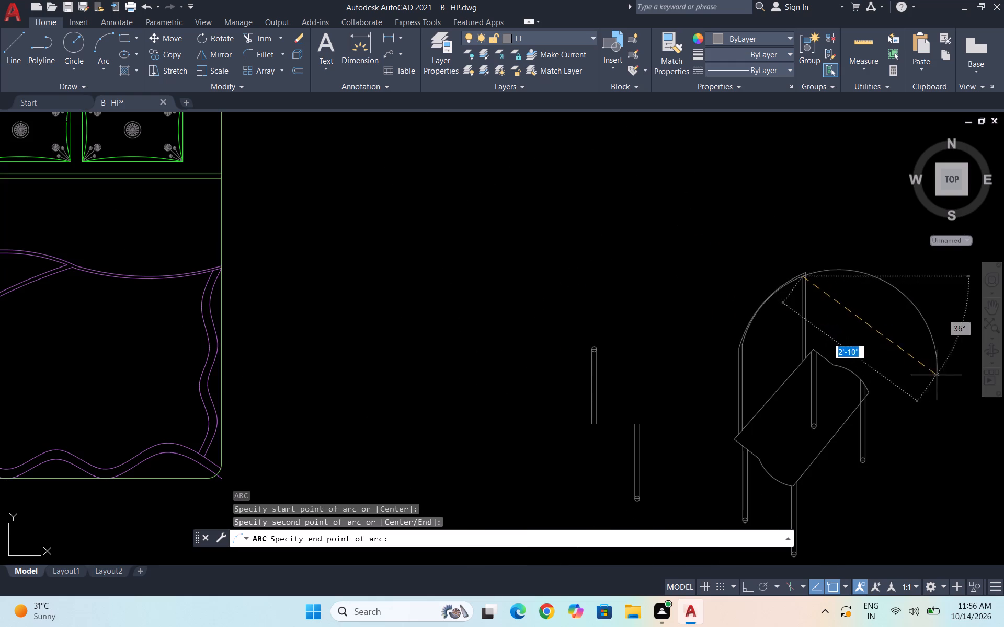
{"action": "scroll", "coordinate": [749, 358], "scroll_direction": "down", "scroll_amount": 3}
{"action": "scroll", "coordinate": [881, 340], "scroll_direction": "up", "scroll_amount": 3}
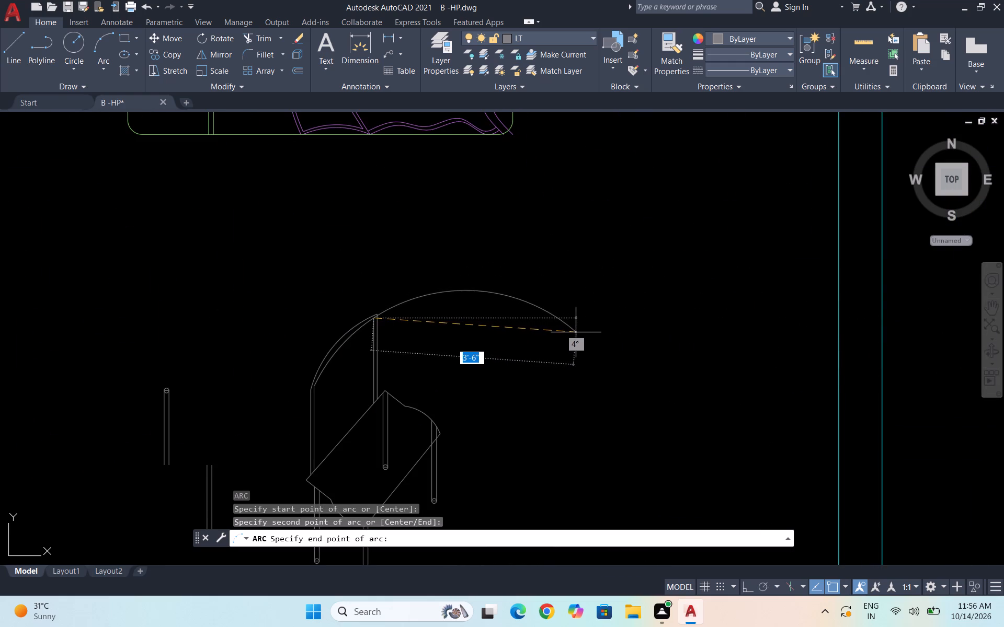
{"action": "left_click", "coordinate": [550, 332]}
Trim the inner arc beyond the outer upright and the short piece left between the paired uprights.
{"action": "type", "text": "TR"}
{"action": "key", "text": "Return"}
{"action": "left_click", "coordinate": [467, 298]}
{"action": "scroll", "coordinate": [369, 328], "scroll_direction": "up", "scroll_amount": 3}
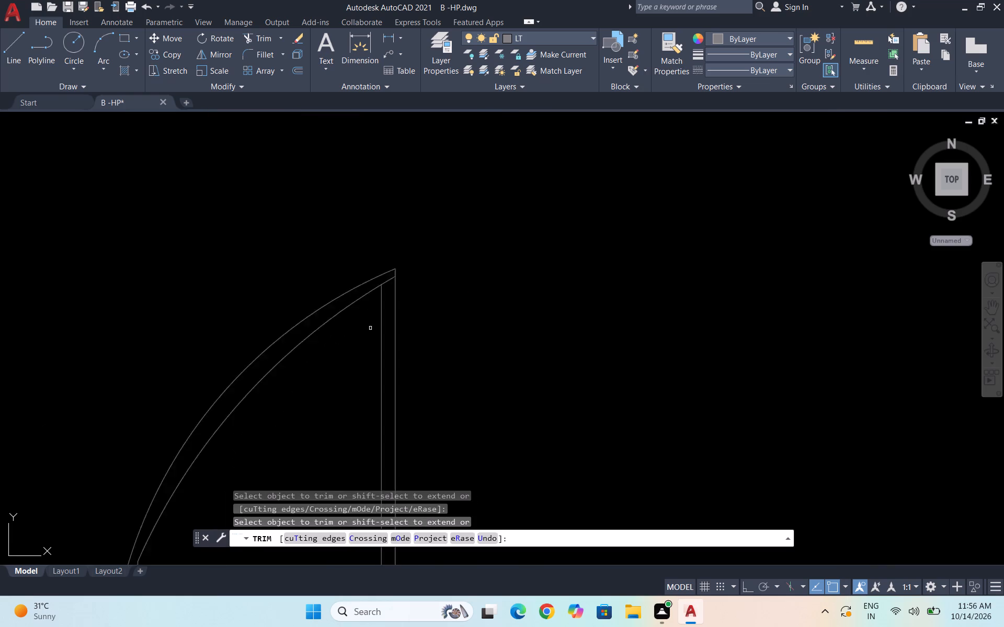
{"action": "scroll", "coordinate": [370, 328], "scroll_direction": "up", "scroll_amount": 2}
{"action": "left_click", "coordinate": [413, 204]}
{"action": "scroll", "coordinate": [672, 207], "scroll_direction": "down", "scroll_amount": 3}
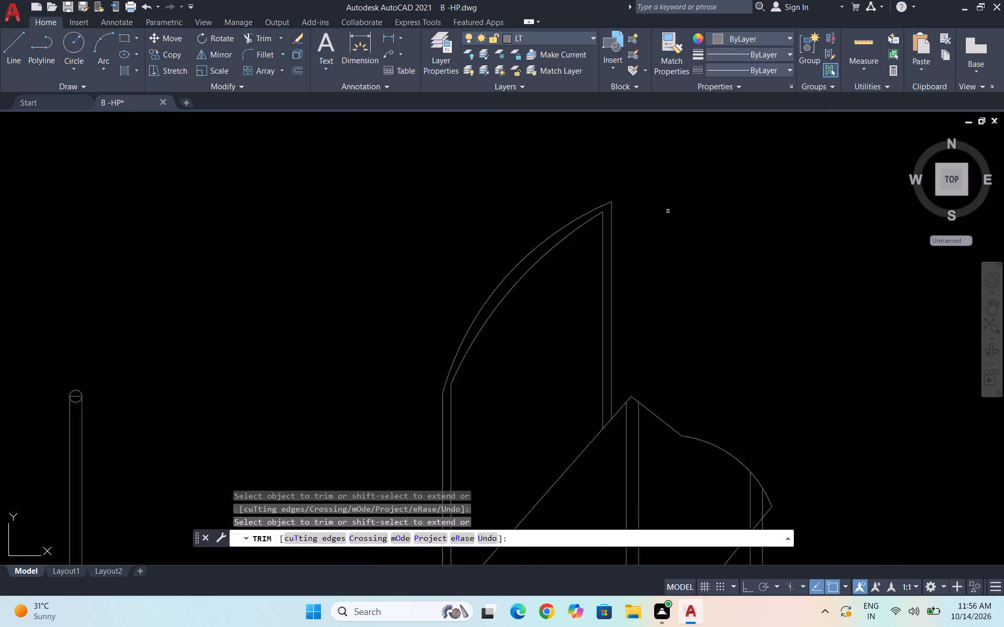
{"action": "scroll", "coordinate": [668, 211], "scroll_direction": "down", "scroll_amount": 1}
{"action": "scroll", "coordinate": [729, 226], "scroll_direction": "down", "scroll_amount": 3}
{"action": "scroll", "coordinate": [759, 237], "scroll_direction": "up", "scroll_amount": 3}
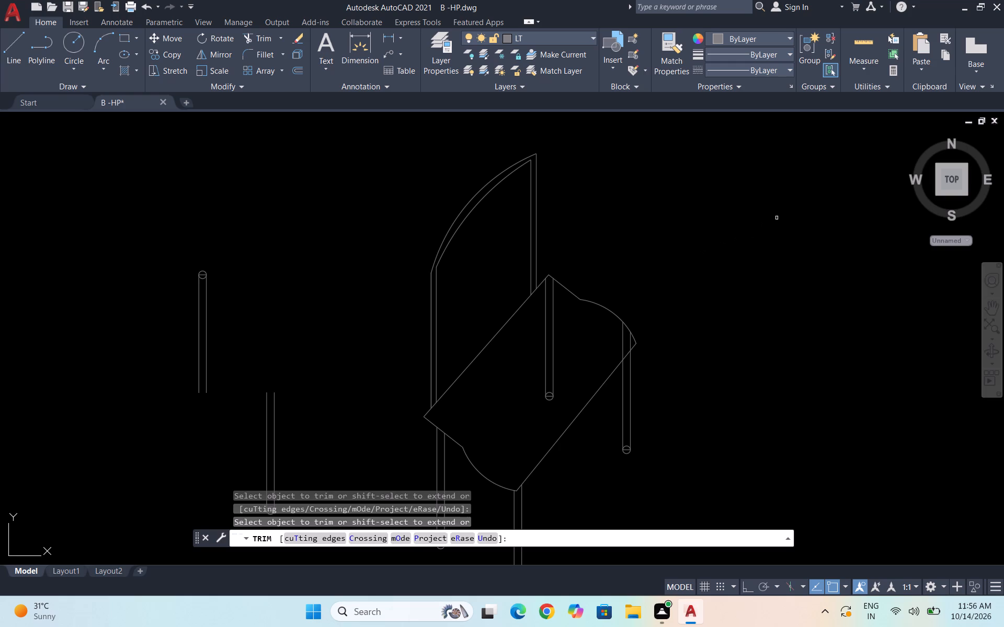
{"action": "key", "text": "Escape"}
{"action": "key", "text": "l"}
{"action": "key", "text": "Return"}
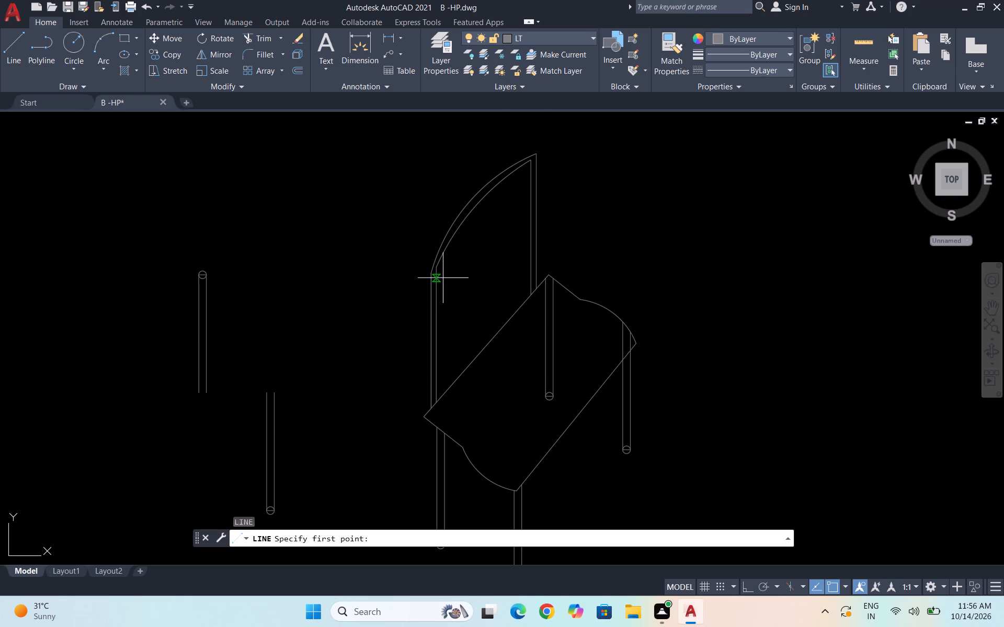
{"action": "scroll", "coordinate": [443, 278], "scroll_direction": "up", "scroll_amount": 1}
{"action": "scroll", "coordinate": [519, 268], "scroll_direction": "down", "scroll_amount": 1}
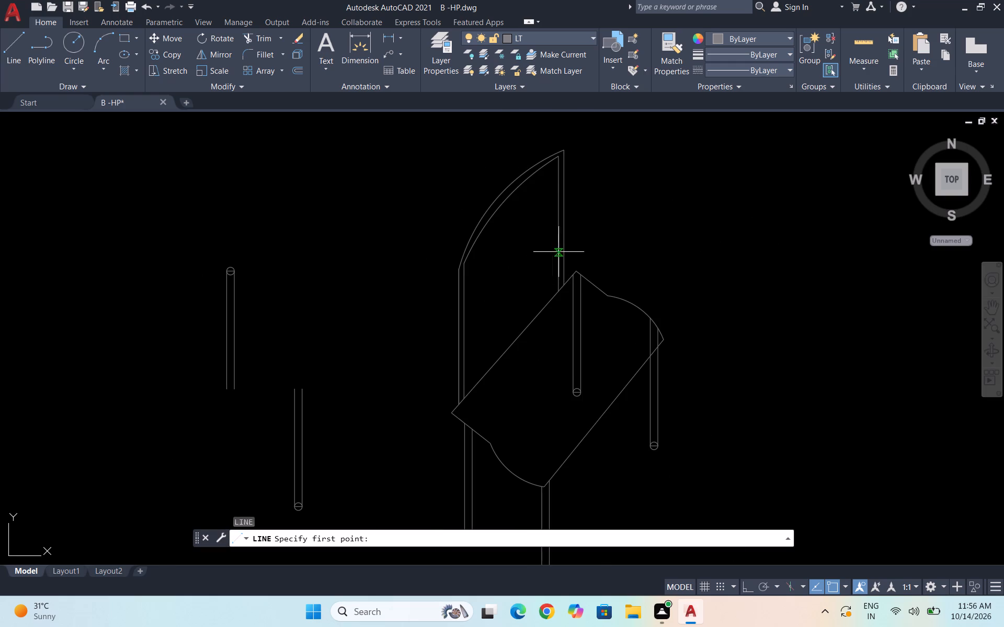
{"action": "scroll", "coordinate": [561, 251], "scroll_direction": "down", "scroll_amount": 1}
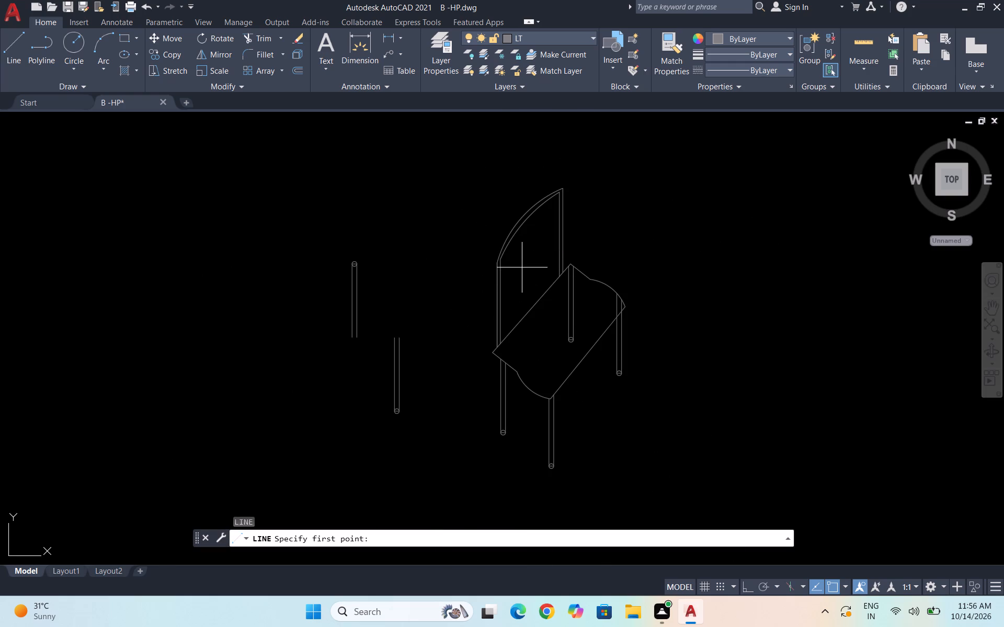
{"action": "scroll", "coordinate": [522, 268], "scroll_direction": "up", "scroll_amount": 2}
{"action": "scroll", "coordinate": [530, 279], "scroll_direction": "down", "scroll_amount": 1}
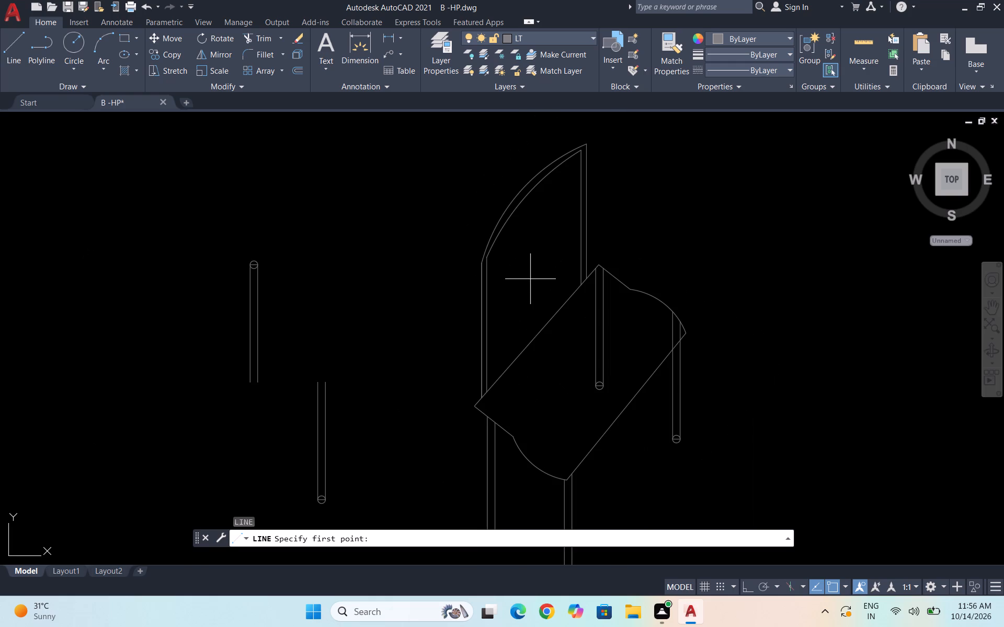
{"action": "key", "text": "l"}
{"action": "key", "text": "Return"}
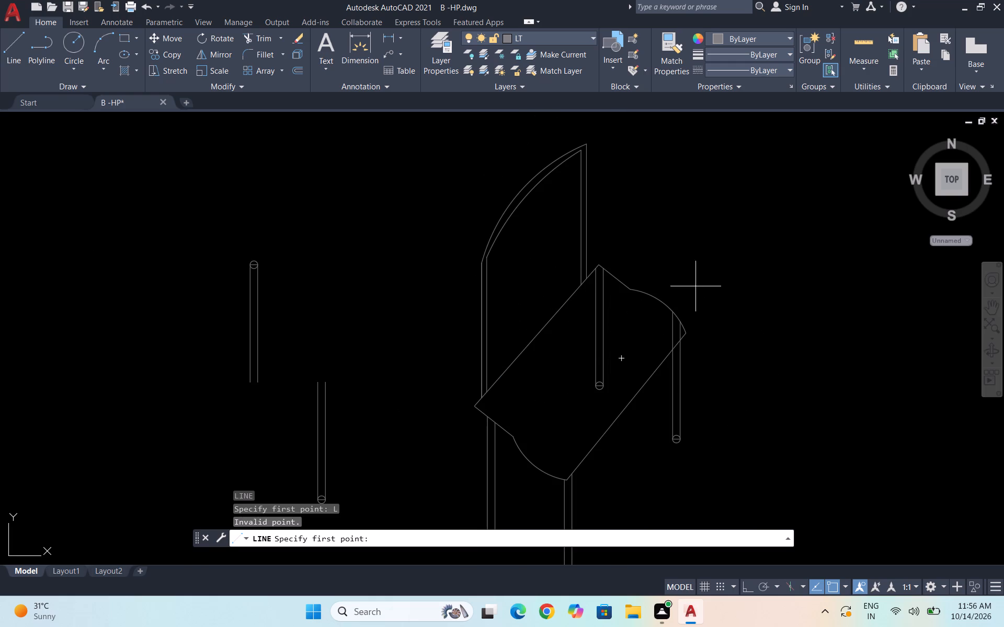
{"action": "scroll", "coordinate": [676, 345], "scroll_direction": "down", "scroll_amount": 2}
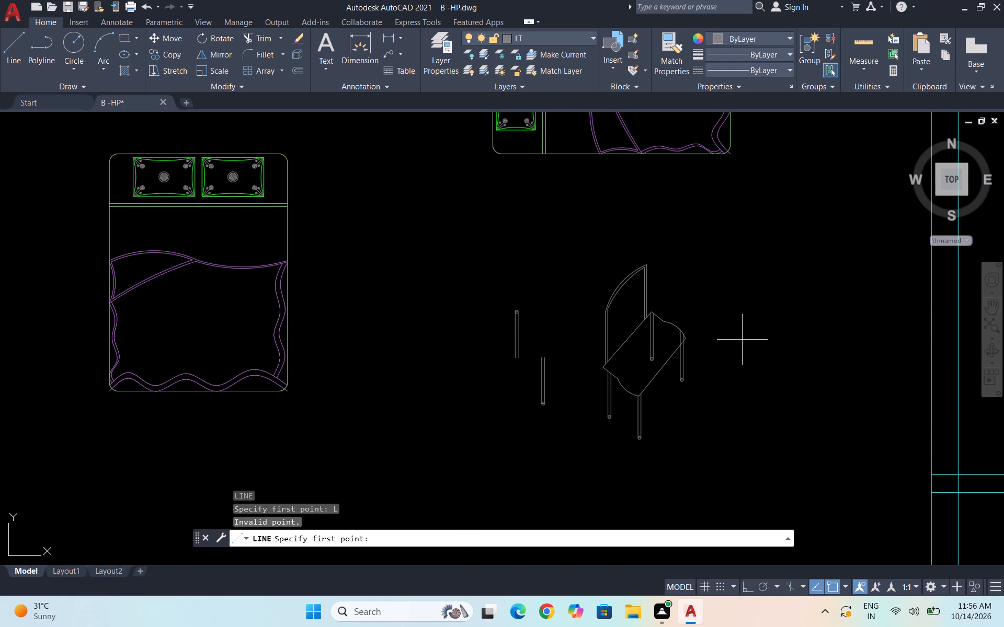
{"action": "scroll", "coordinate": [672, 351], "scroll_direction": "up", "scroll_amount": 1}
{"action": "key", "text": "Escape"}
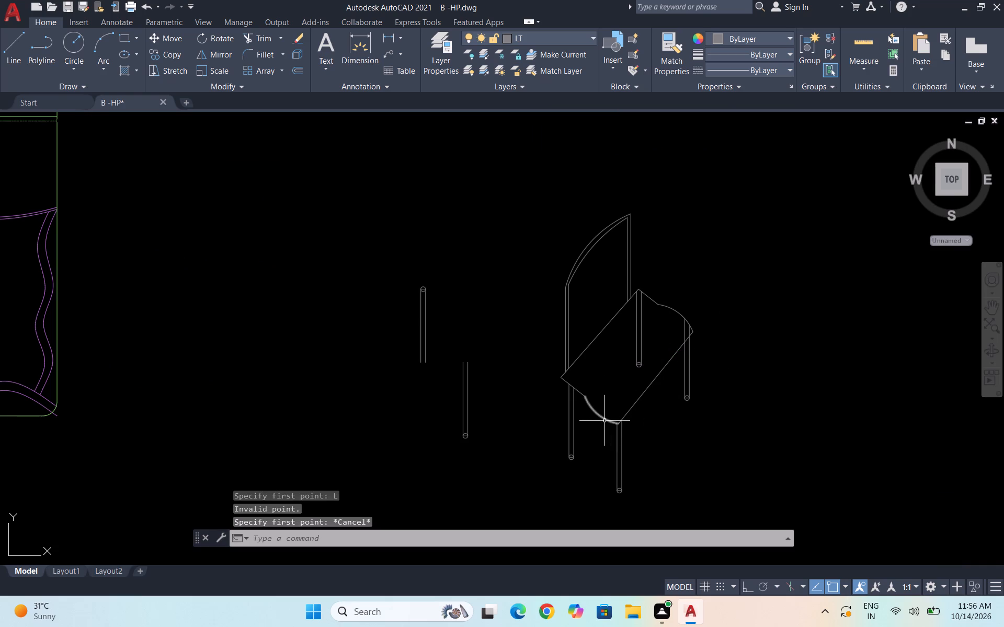
Erase the curved arc on the seat's lower short side.
{"action": "left_click", "coordinate": [603, 420]}
{"action": "key", "text": "Delete"}
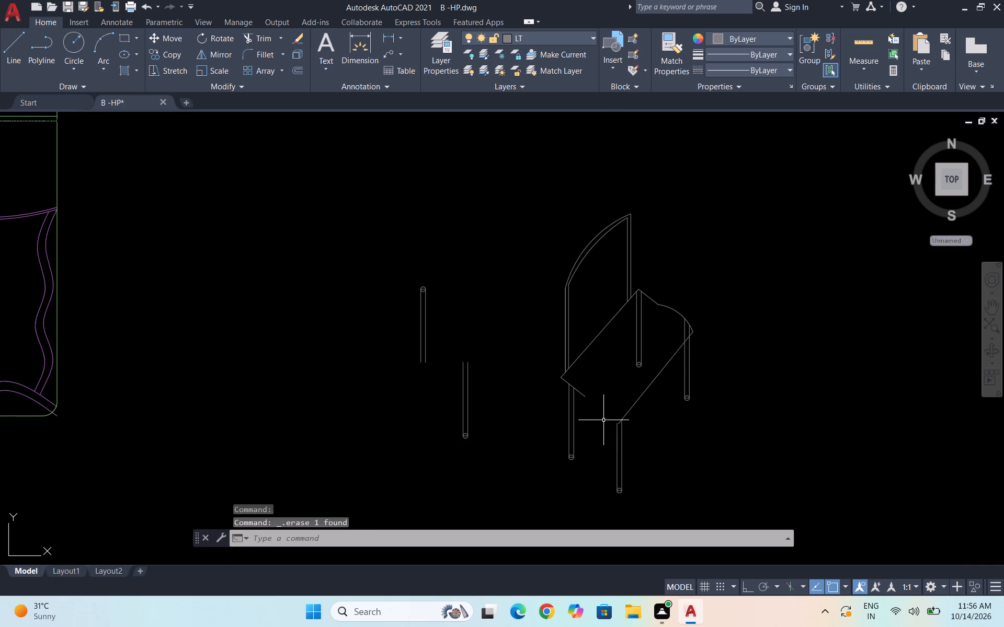
Erase the curved arc on the seat's upper short side.
{"action": "left_click", "coordinate": [680, 314]}
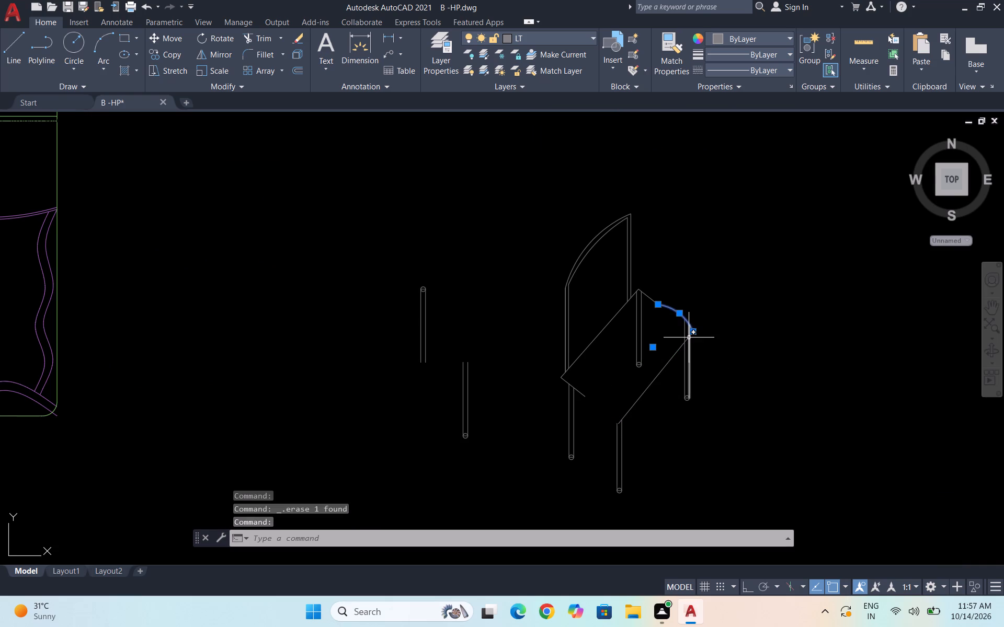
{"action": "key", "text": "Delete"}
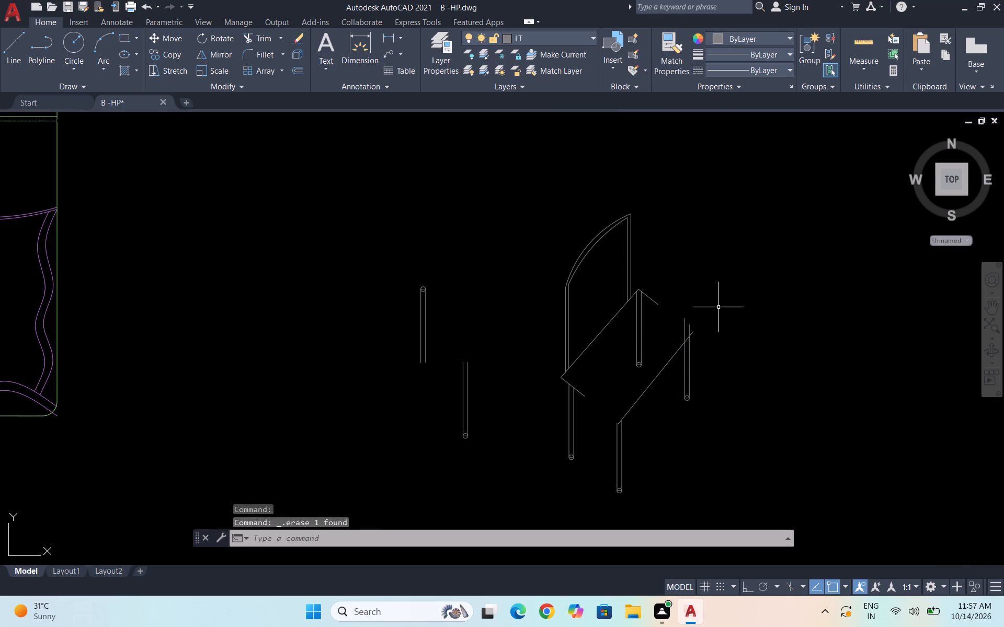
Draw a straight line closing the seat's lower short side, from the end of its edge stub to the bottom corner.
{"action": "key", "text": "l"}
{"action": "key", "text": "Return"}
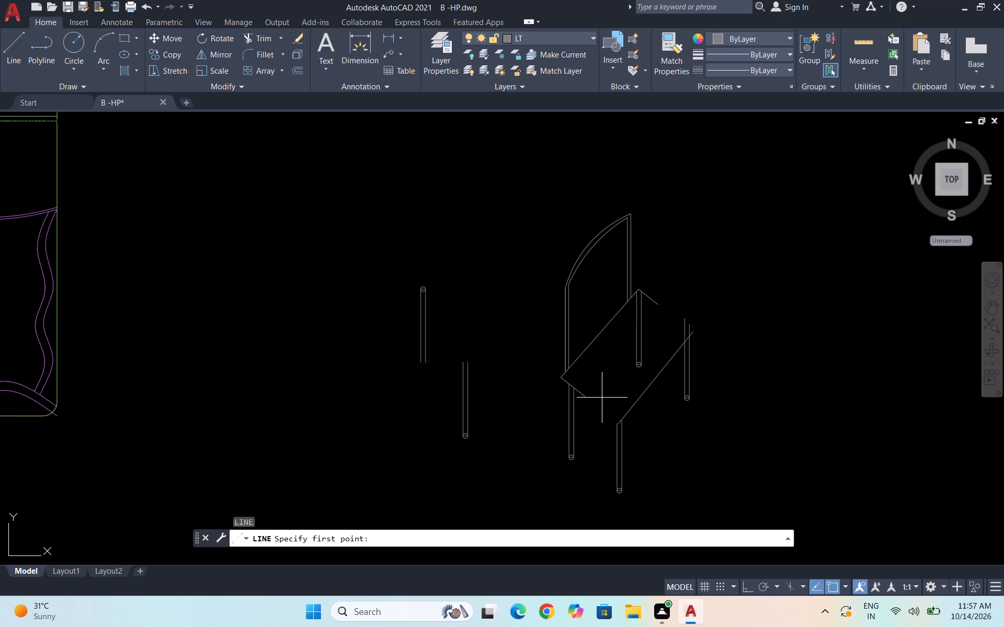
{"action": "left_click", "coordinate": [585, 397]}
{"action": "scroll", "coordinate": [622, 416], "scroll_direction": "up", "scroll_amount": 3}
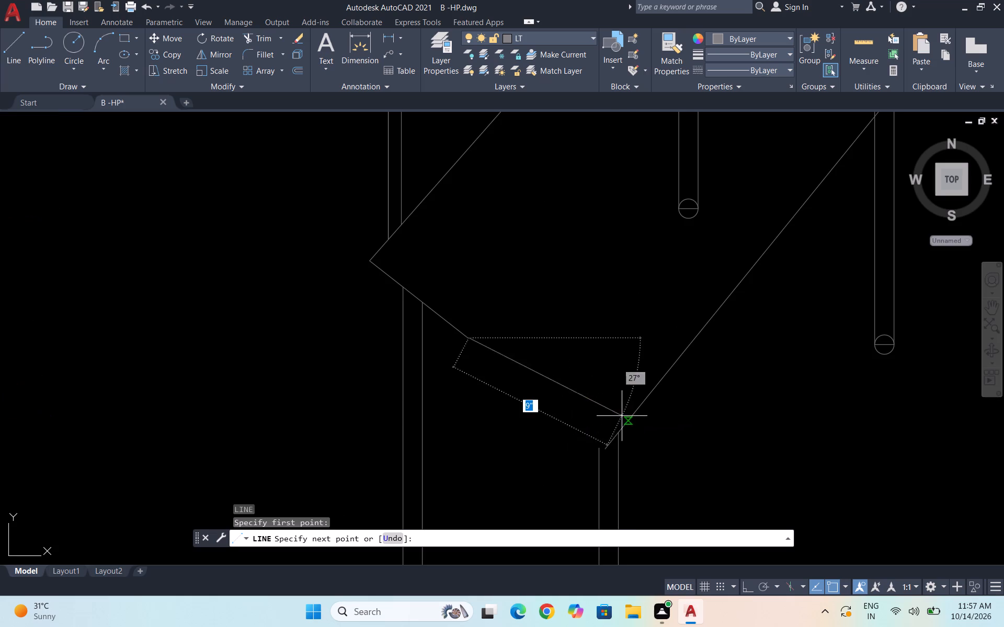
{"action": "left_click", "coordinate": [607, 446]}
{"action": "key", "text": "space"}
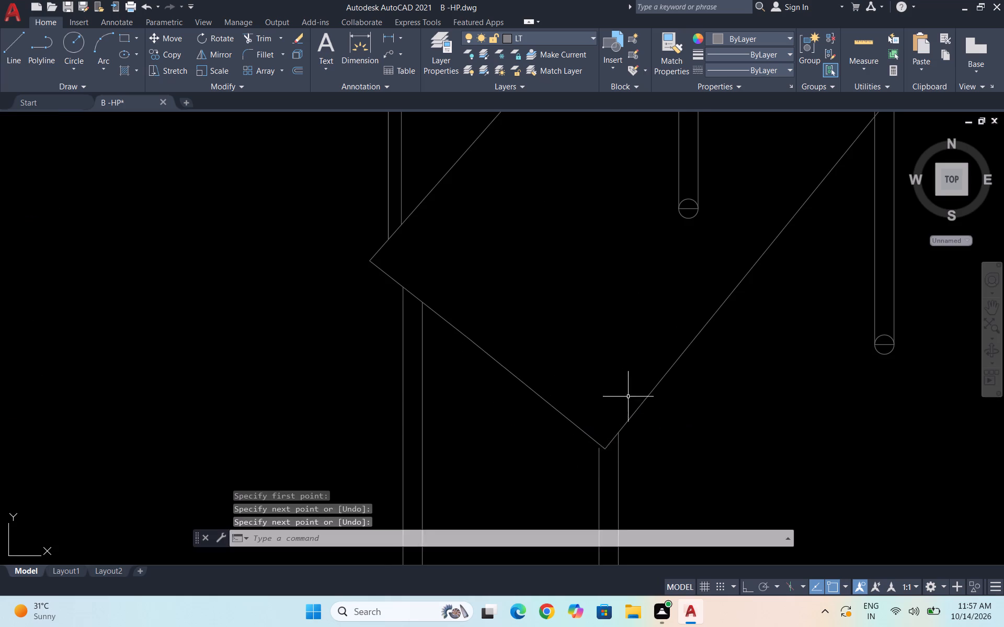
Draw a straight line closing the seat's upper short side, from the end of its edge stub to the right corner.
{"action": "scroll", "coordinate": [629, 386], "scroll_direction": "down", "scroll_amount": 3}
{"action": "key", "text": "space"}
{"action": "scroll", "coordinate": [677, 300], "scroll_direction": "up", "scroll_amount": 3}
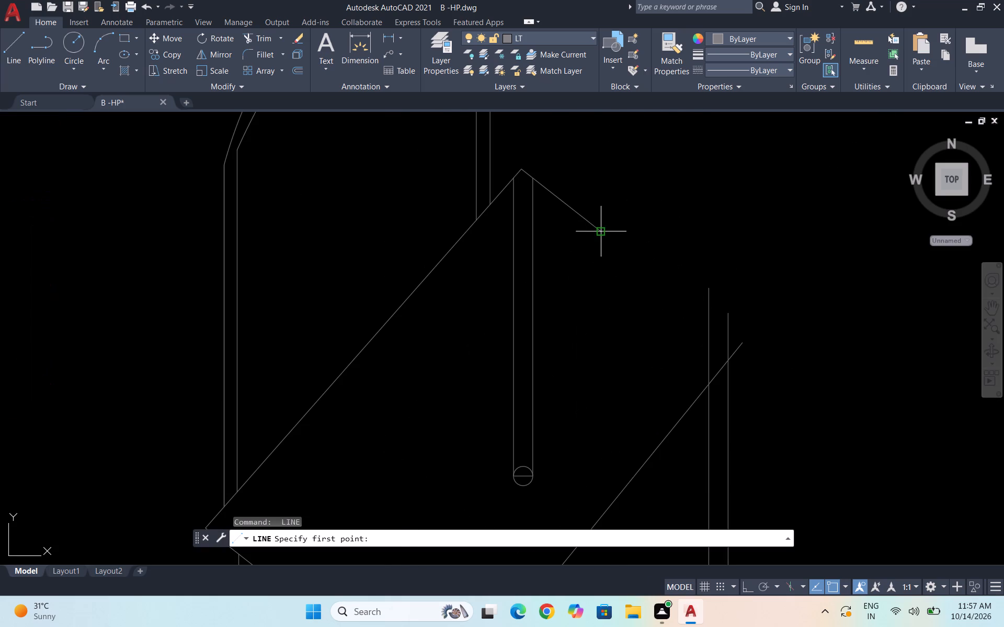
{"action": "left_click", "coordinate": [603, 234]}
{"action": "left_click", "coordinate": [739, 343]}
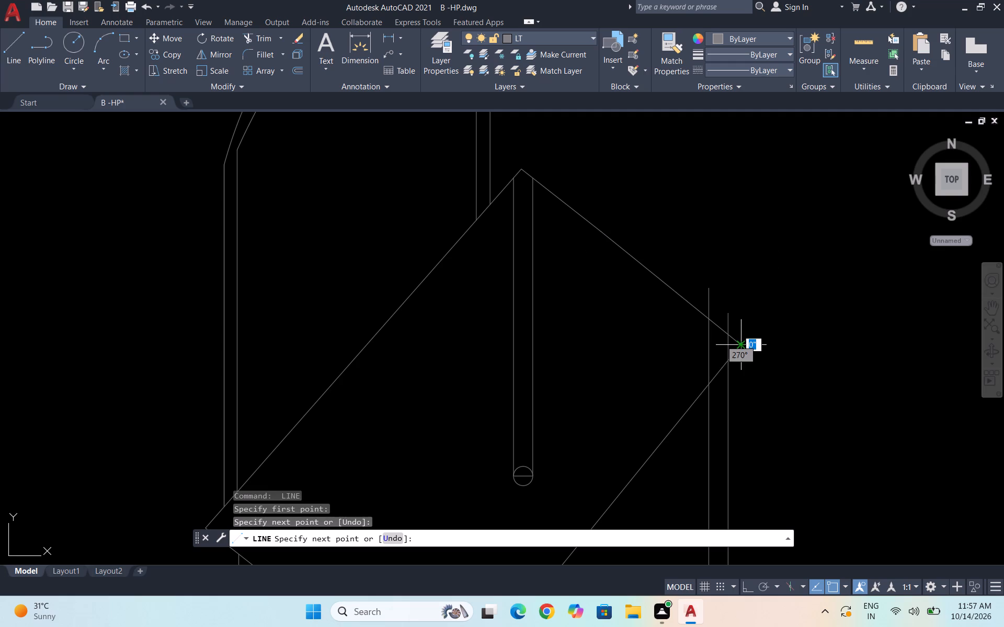
{"action": "key", "text": "space"}
Trim the leg lines projecting above the seat's upper short side and the edge overshoot at the right corner.
{"action": "scroll", "coordinate": [792, 273], "scroll_direction": "down", "scroll_amount": 2}
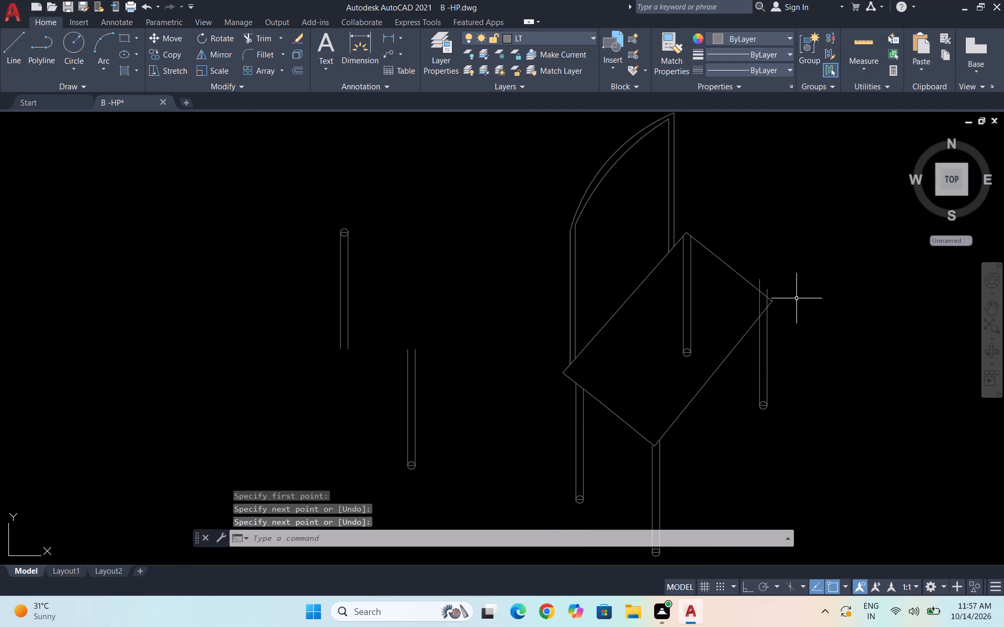
{"action": "type", "text": "TR"}
{"action": "key", "text": "Return"}
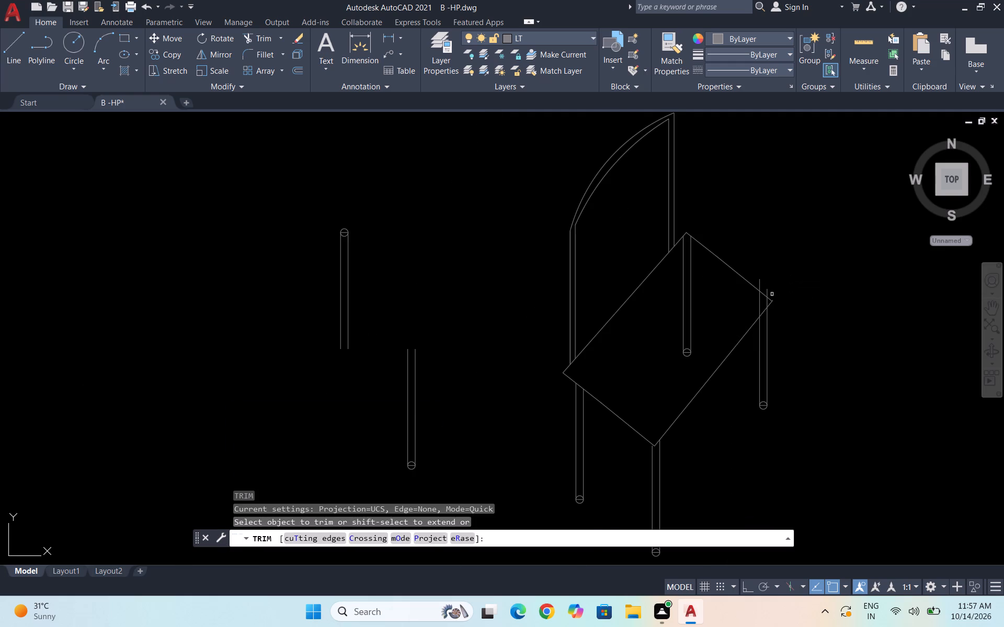
{"action": "scroll", "coordinate": [770, 293], "scroll_direction": "up", "scroll_amount": 3}
{"action": "left_click_drag", "start_coordinate": [722, 252], "coordinate": [779, 297]}
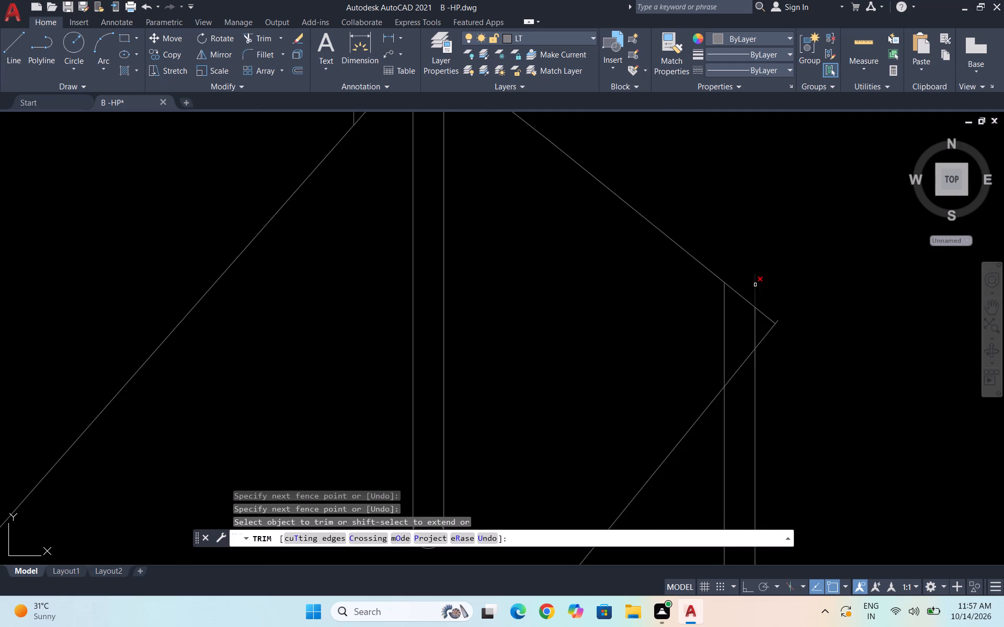
{"action": "left_click", "coordinate": [754, 283]}
{"action": "scroll", "coordinate": [785, 306], "scroll_direction": "up", "scroll_amount": 4}
{"action": "left_click", "coordinate": [728, 403]}
{"action": "scroll", "coordinate": [791, 337], "scroll_direction": "down", "scroll_amount": 2}
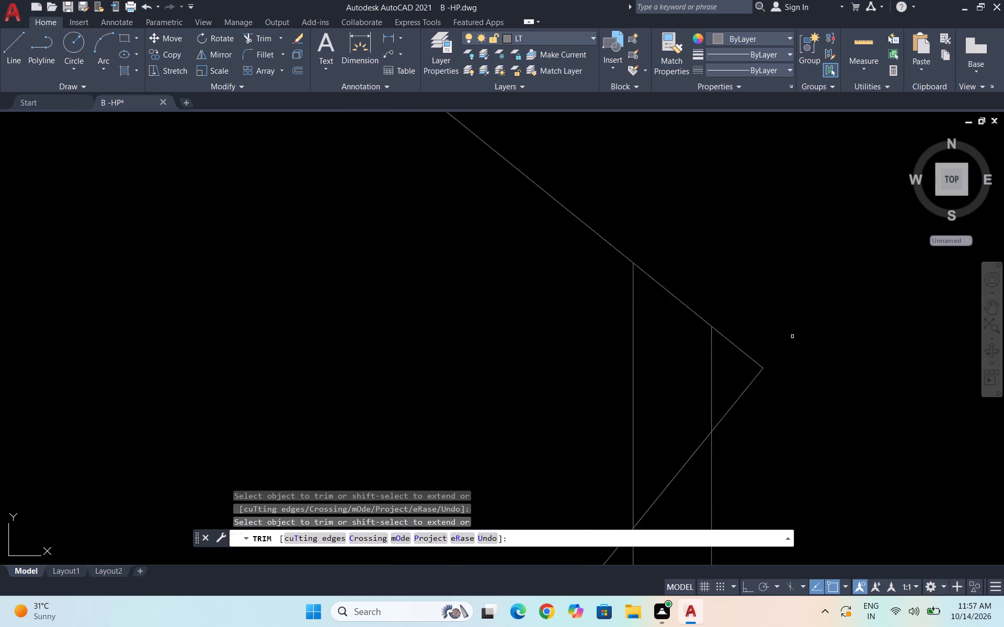
{"action": "scroll", "coordinate": [792, 336], "scroll_direction": "down", "scroll_amount": 6}
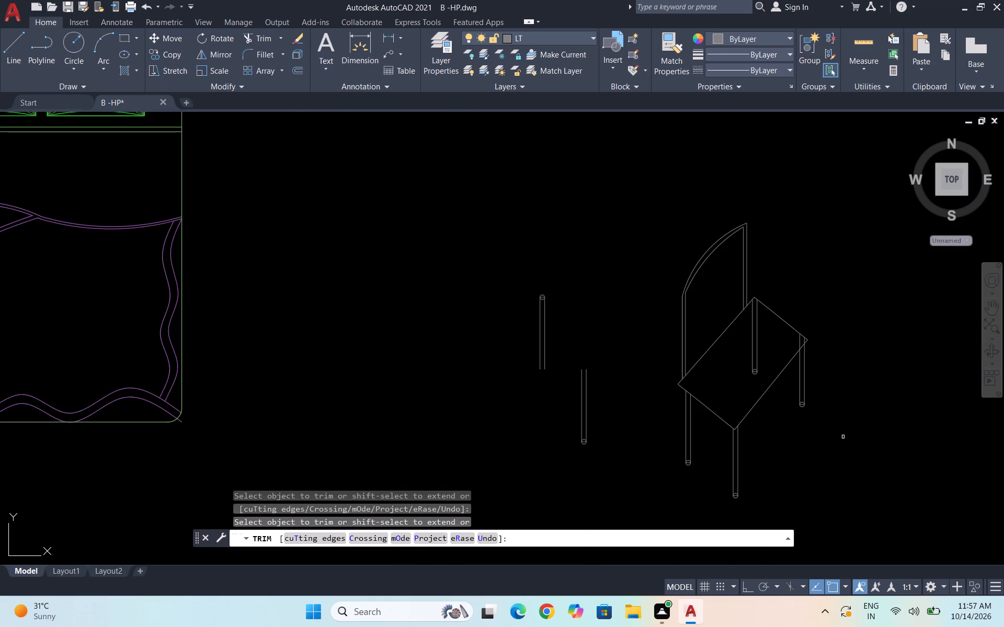
{"action": "key", "text": "Escape"}
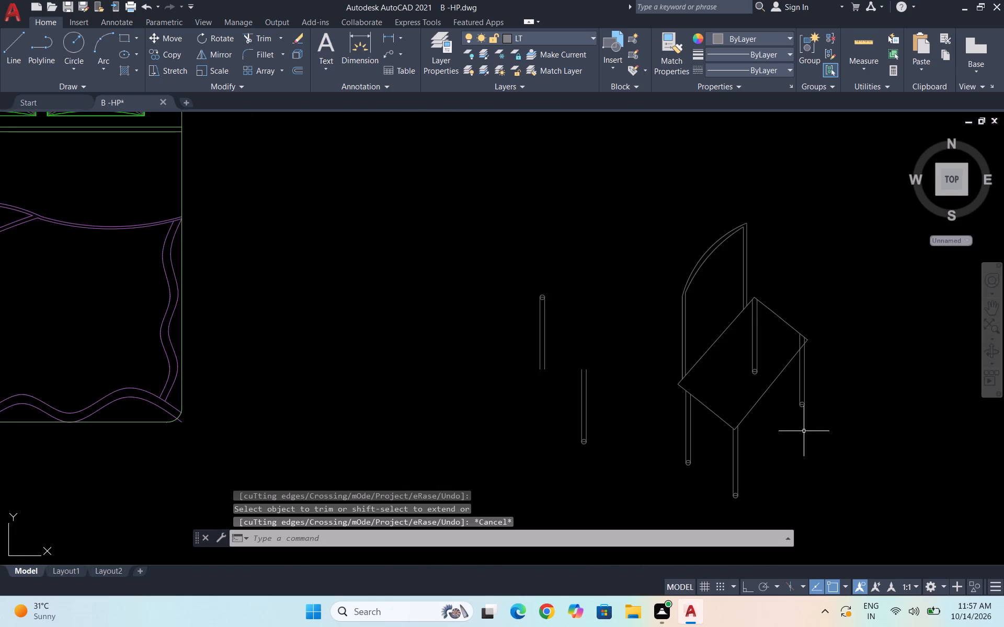
Offset all the seat's edge lines 1" inward, including both segments of each short side.
{"action": "left_click", "coordinate": [776, 377]}
{"action": "key", "text": "o"}
{"action": "key", "text": "Return"}
{"action": "type", "text": "1\""}
{"action": "key", "text": "Return"}
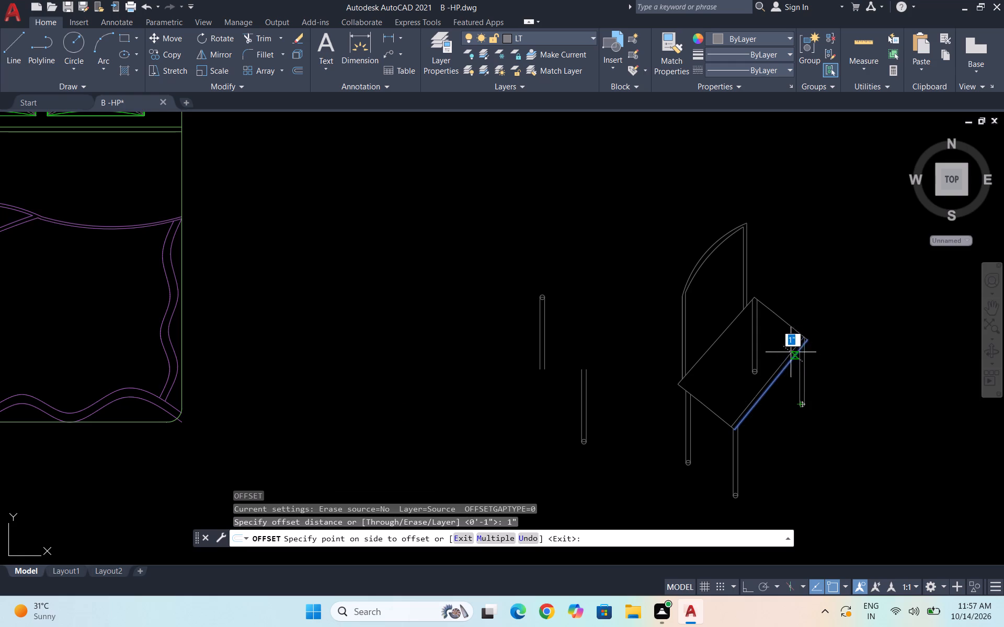
{"action": "left_click", "coordinate": [783, 347]}
{"action": "left_click", "coordinate": [786, 323]}
{"action": "left_click", "coordinate": [775, 336]}
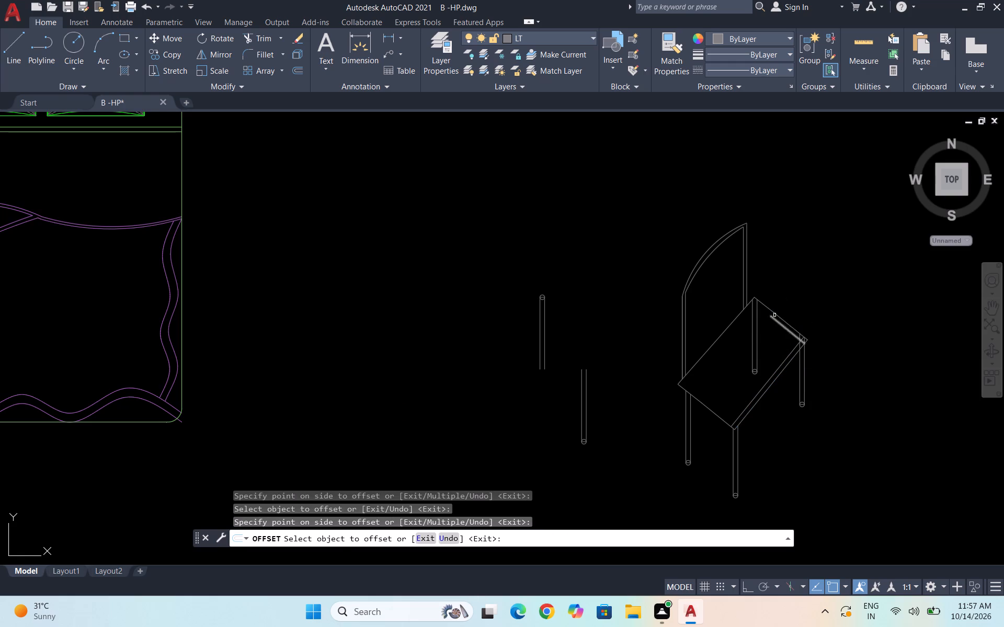
{"action": "left_click", "coordinate": [771, 310]}
{"action": "left_click", "coordinate": [760, 319]}
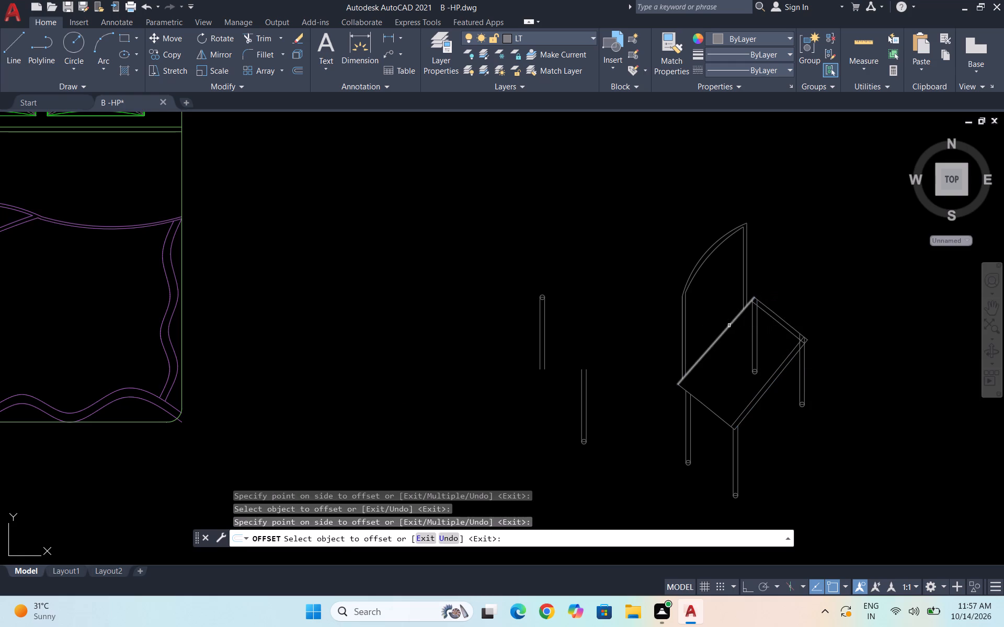
{"action": "left_click", "coordinate": [729, 326]}
{"action": "left_click", "coordinate": [736, 335]}
{"action": "left_click", "coordinate": [709, 408]}
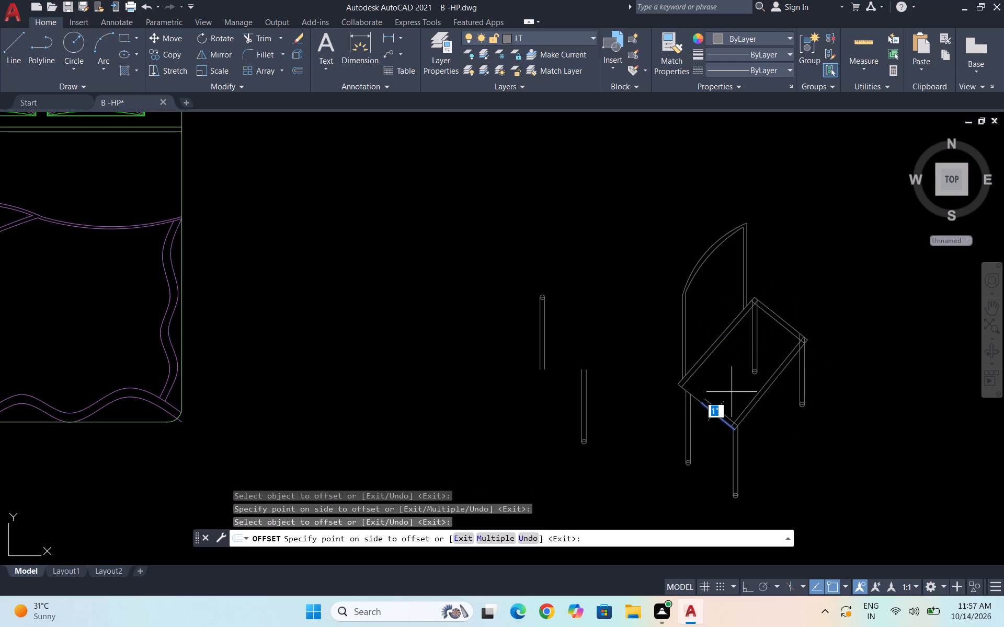
{"action": "left_click", "coordinate": [732, 392]}
{"action": "left_click", "coordinate": [693, 394]}
{"action": "left_click", "coordinate": [702, 386]}
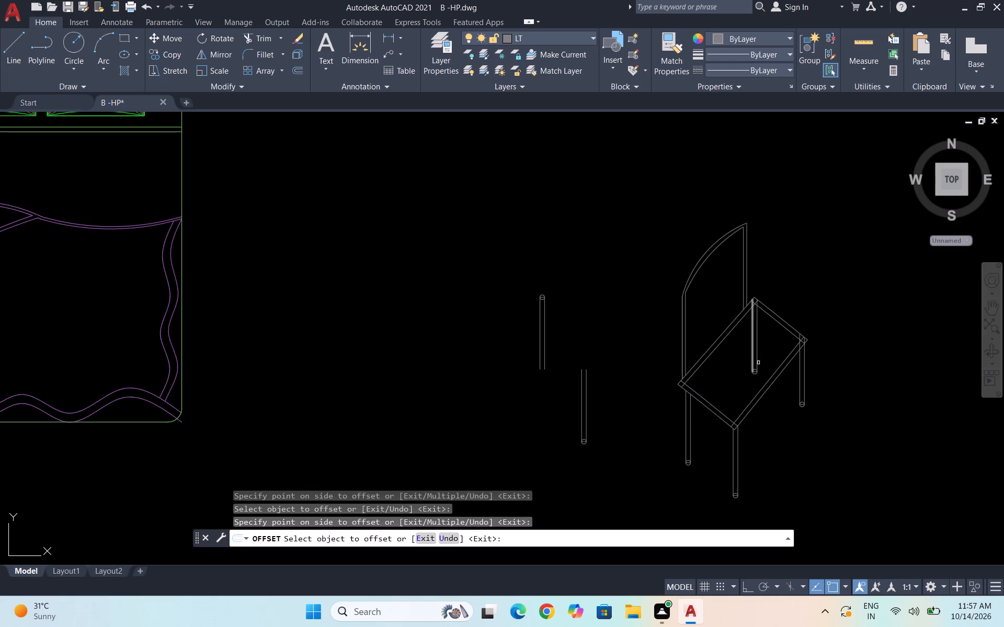
{"action": "key", "text": "Escape"}
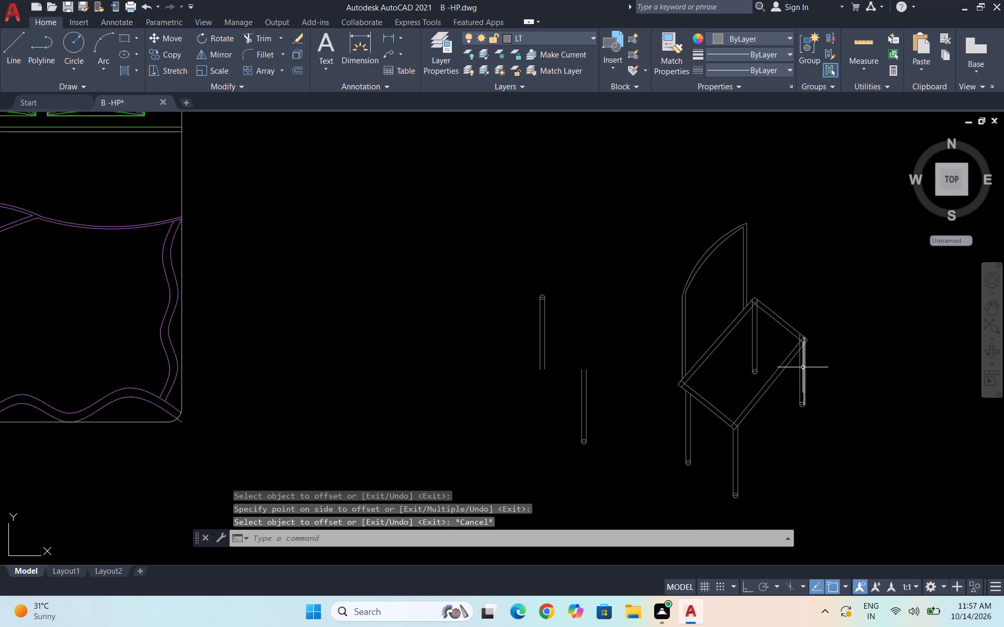
Trim the overshooting offset lines and the leg lines crossing the seat border at its right corner.
{"action": "scroll", "coordinate": [797, 363], "scroll_direction": "up", "scroll_amount": 1}
{"action": "type", "text": "TR"}
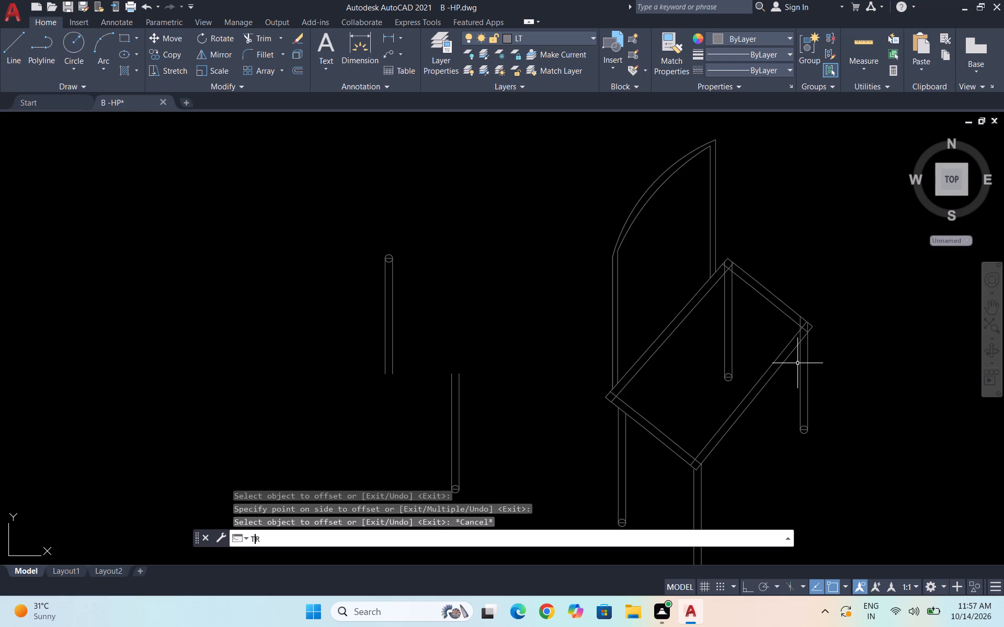
{"action": "key", "text": "Return"}
{"action": "scroll", "coordinate": [801, 321], "scroll_direction": "up", "scroll_amount": 3}
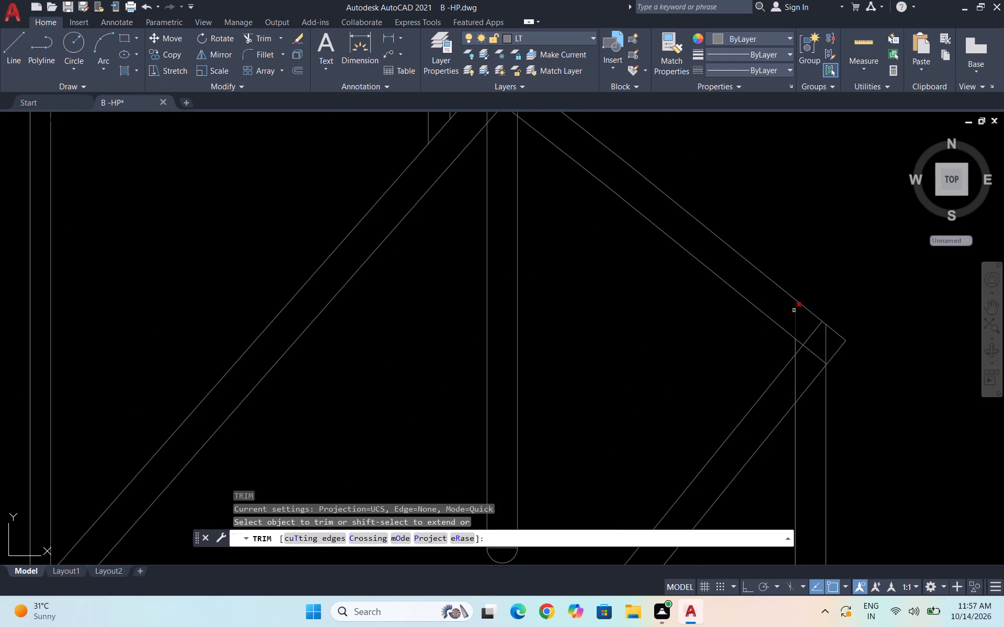
{"action": "left_click_drag", "start_coordinate": [794, 310], "coordinate": [822, 344]}
{"action": "left_click", "coordinate": [826, 346]}
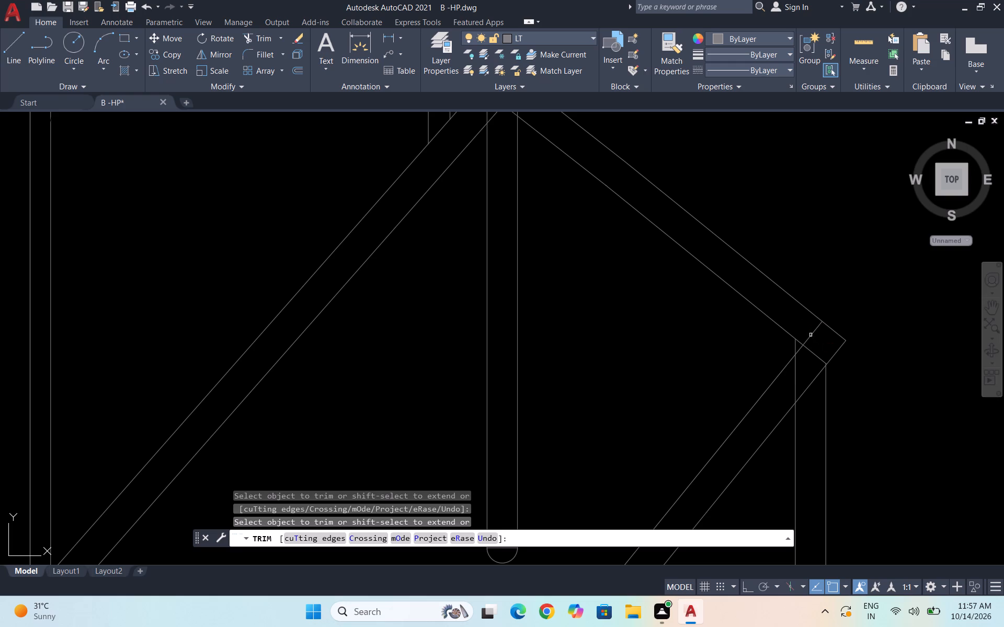
{"action": "left_click", "coordinate": [811, 335]}
{"action": "left_click_drag", "start_coordinate": [818, 350], "coordinate": [808, 363]}
{"action": "left_click_drag", "start_coordinate": [792, 374], "coordinate": [790, 380]}
{"action": "left_click", "coordinate": [790, 380]}
{"action": "left_click", "coordinate": [795, 376]}
Trim the leftover stubs near the right leg's top and the leg line piece inside the seat's inner corner.
{"action": "scroll", "coordinate": [811, 366], "scroll_direction": "up", "scroll_amount": 3}
{"action": "scroll", "coordinate": [870, 359], "scroll_direction": "up", "scroll_amount": 4}
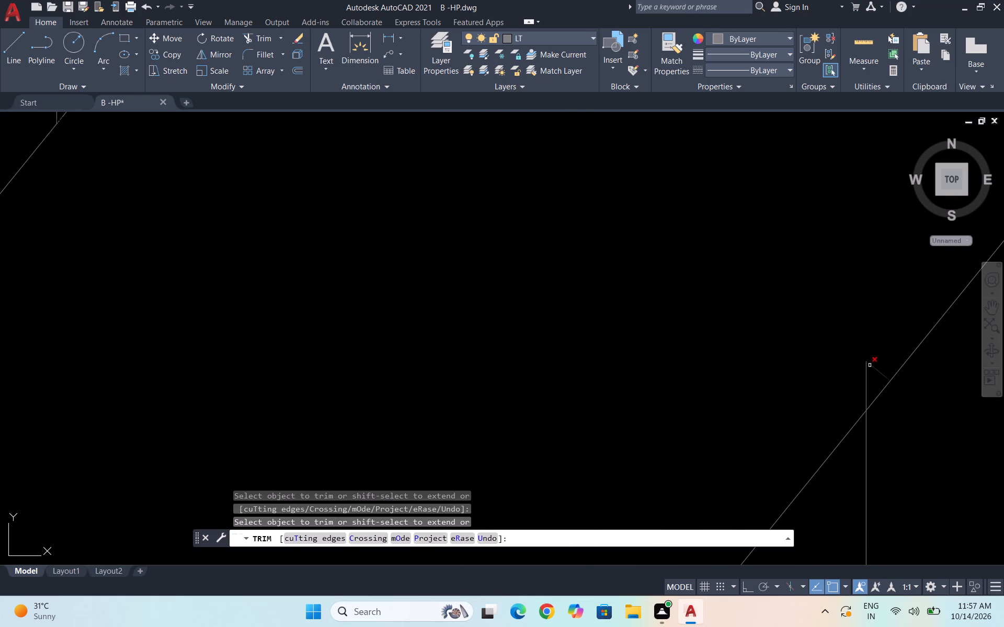
{"action": "left_click", "coordinate": [870, 365]}
{"action": "left_click", "coordinate": [864, 368]}
{"action": "scroll", "coordinate": [837, 356], "scroll_direction": "down", "scroll_amount": 3}
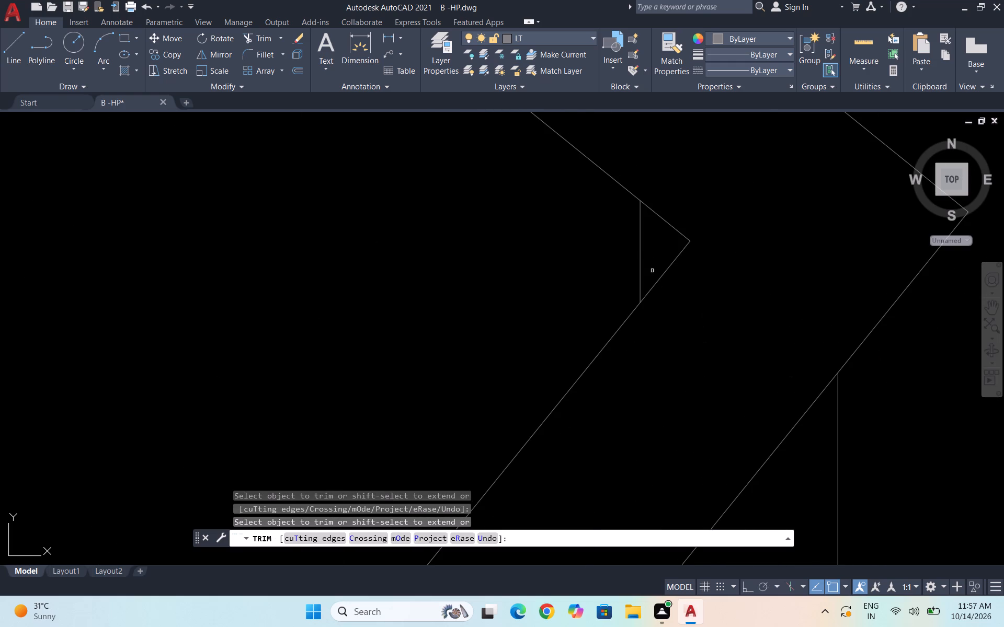
{"action": "left_click", "coordinate": [638, 248]}
Trim the offset lines crossing within the seat border at its bottom corner.
{"action": "scroll", "coordinate": [671, 249], "scroll_direction": "down", "scroll_amount": 5}
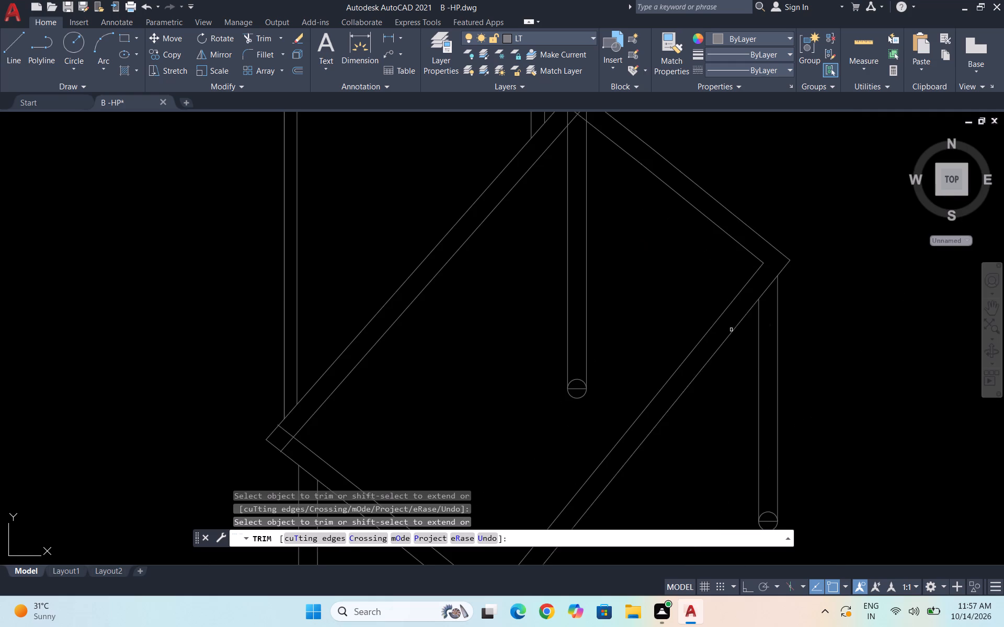
{"action": "scroll", "coordinate": [674, 350], "scroll_direction": "down", "scroll_amount": 2}
{"action": "scroll", "coordinate": [624, 455], "scroll_direction": "up", "scroll_amount": 4}
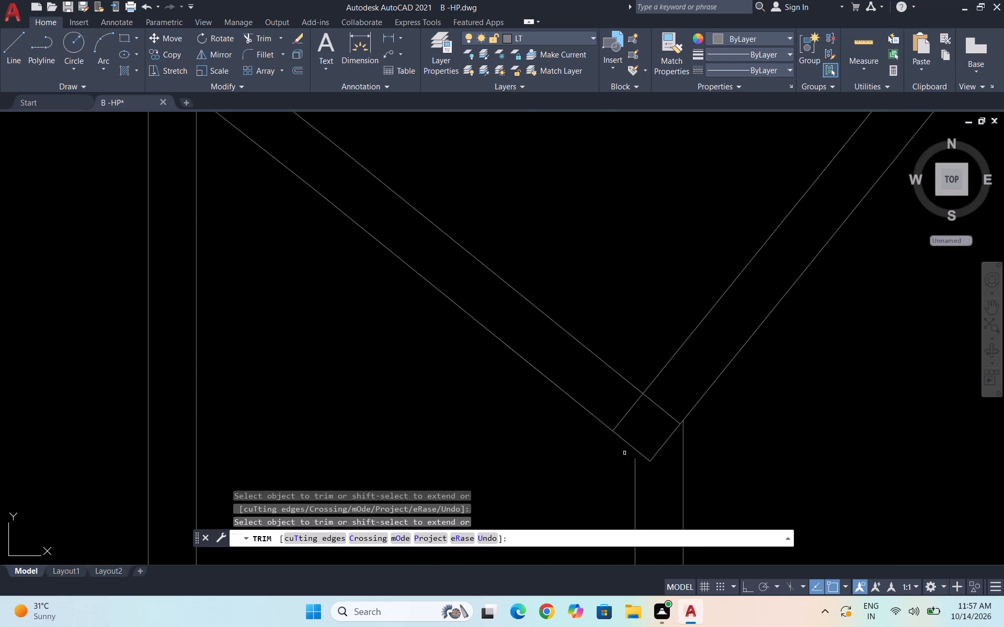
{"action": "scroll", "coordinate": [660, 410], "scroll_direction": "up", "scroll_amount": 2}
{"action": "left_click_drag", "start_coordinate": [541, 403], "coordinate": [709, 391]}
Trim the crossing offset lines and their tiny overshoots beyond the outer edges at the seat's left corner.
{"action": "scroll", "coordinate": [698, 384], "scroll_direction": "down", "scroll_amount": 5}
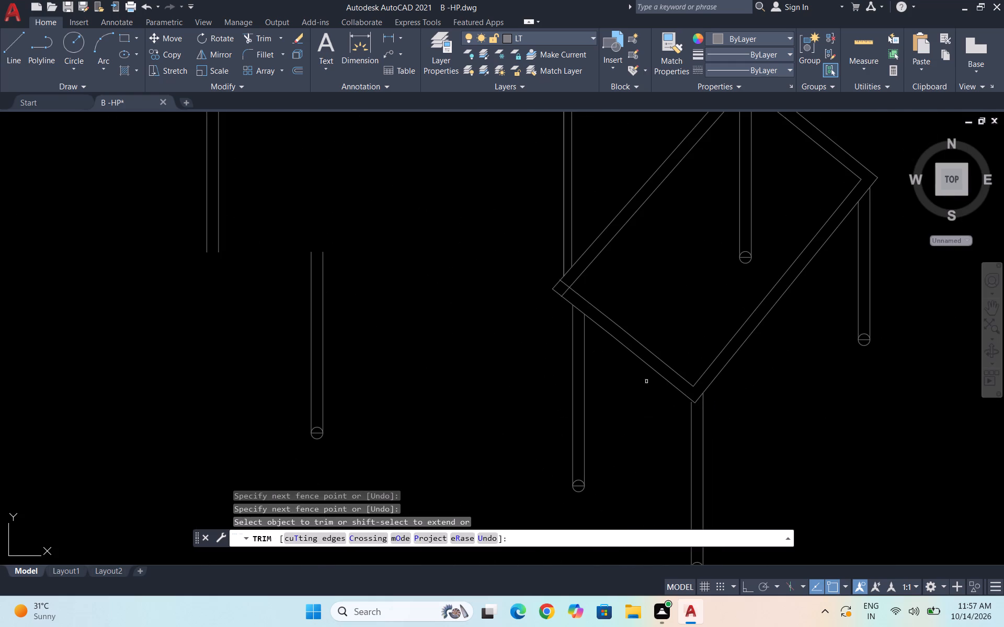
{"action": "scroll", "coordinate": [577, 285], "scroll_direction": "up", "scroll_amount": 4}
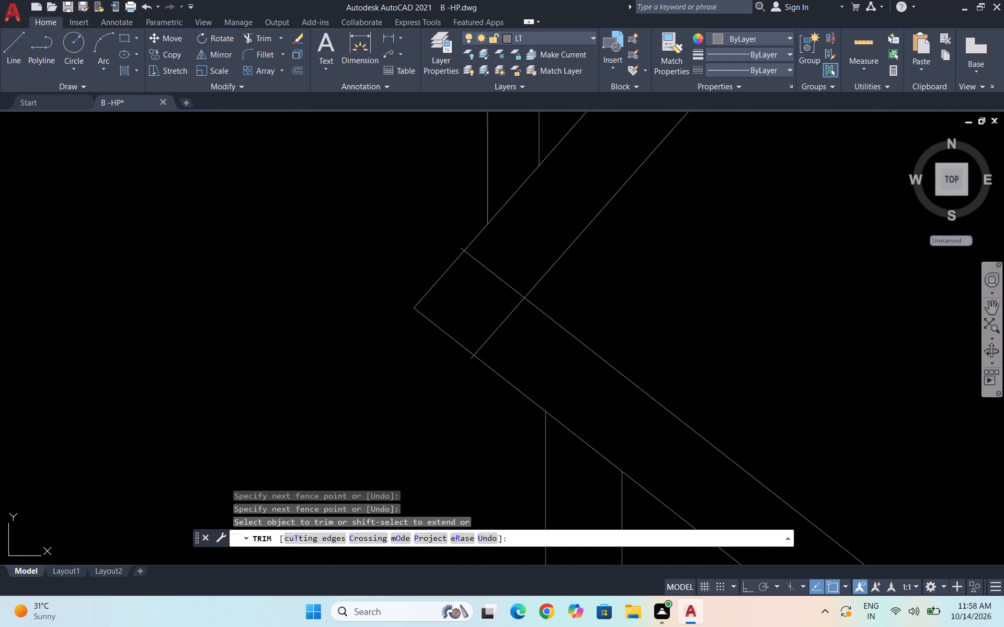
{"action": "scroll", "coordinate": [484, 263], "scroll_direction": "up", "scroll_amount": 2}
{"action": "left_click_drag", "start_coordinate": [497, 271], "coordinate": [498, 279]}
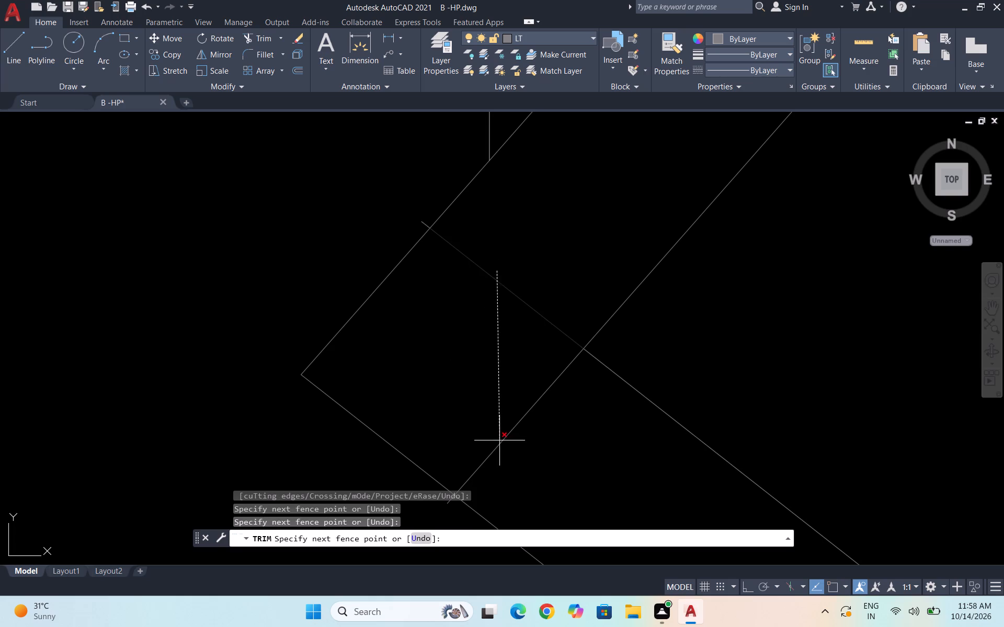
{"action": "left_click", "coordinate": [499, 440]}
{"action": "left_click", "coordinate": [504, 449]}
{"action": "left_click", "coordinate": [485, 427]}
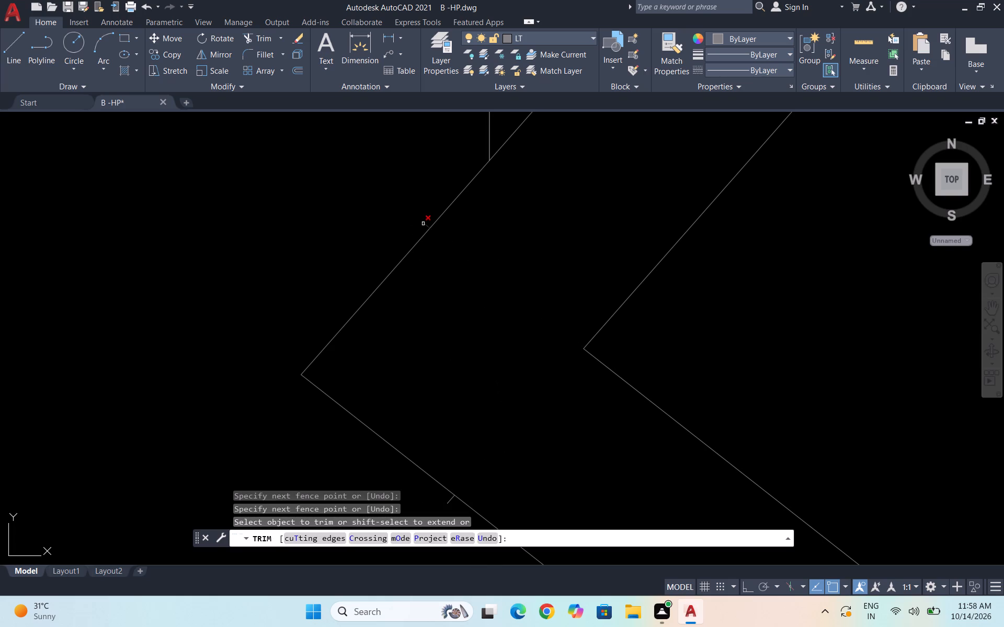
{"action": "left_click", "coordinate": [423, 223]}
{"action": "scroll", "coordinate": [442, 213], "scroll_direction": "down", "scroll_amount": 4}
{"action": "scroll", "coordinate": [455, 269], "scroll_direction": "up", "scroll_amount": 5}
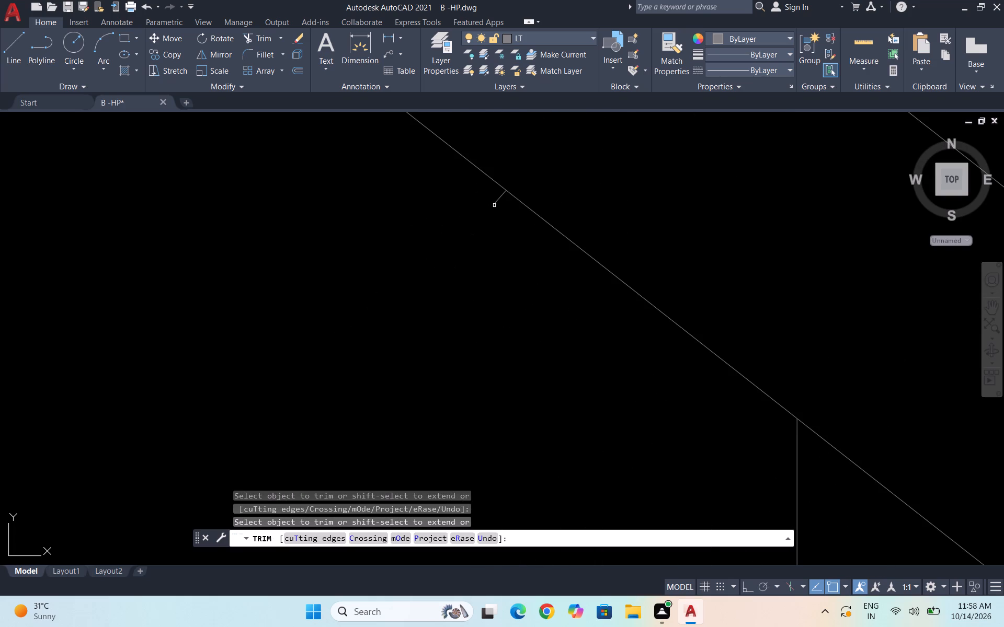
{"action": "left_click", "coordinate": [495, 203]}
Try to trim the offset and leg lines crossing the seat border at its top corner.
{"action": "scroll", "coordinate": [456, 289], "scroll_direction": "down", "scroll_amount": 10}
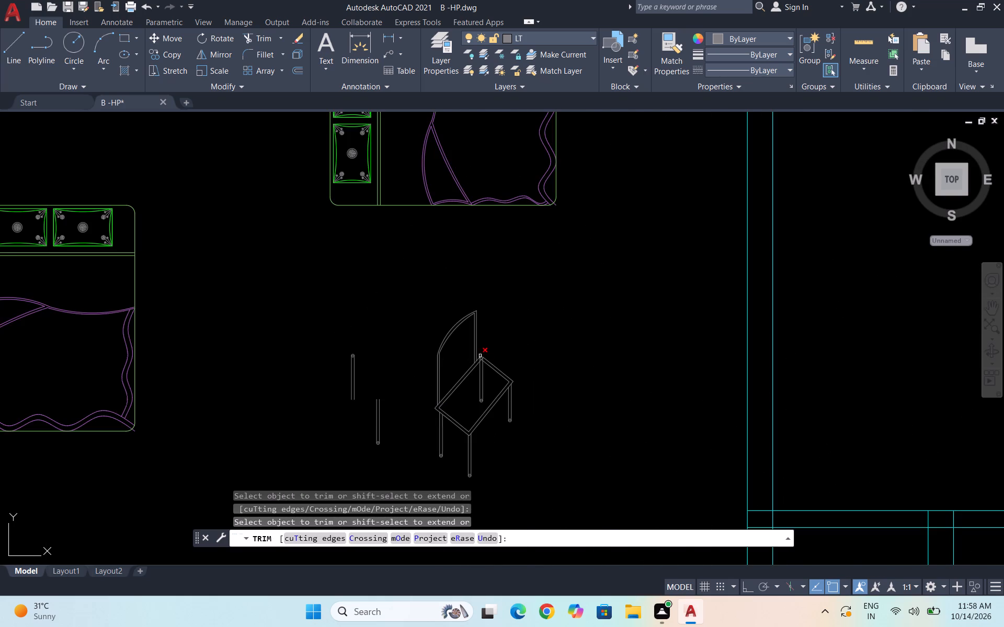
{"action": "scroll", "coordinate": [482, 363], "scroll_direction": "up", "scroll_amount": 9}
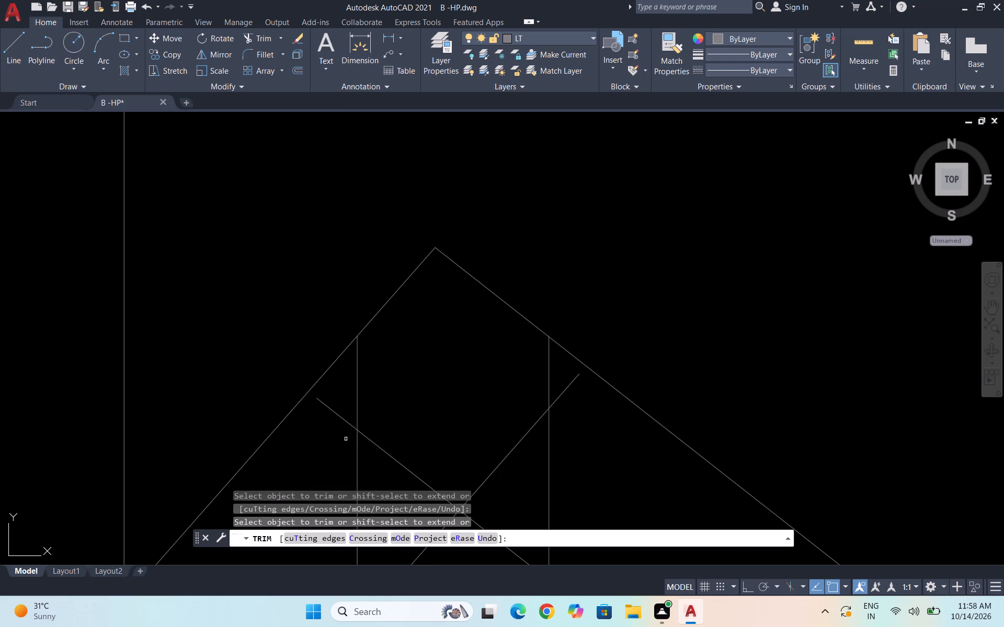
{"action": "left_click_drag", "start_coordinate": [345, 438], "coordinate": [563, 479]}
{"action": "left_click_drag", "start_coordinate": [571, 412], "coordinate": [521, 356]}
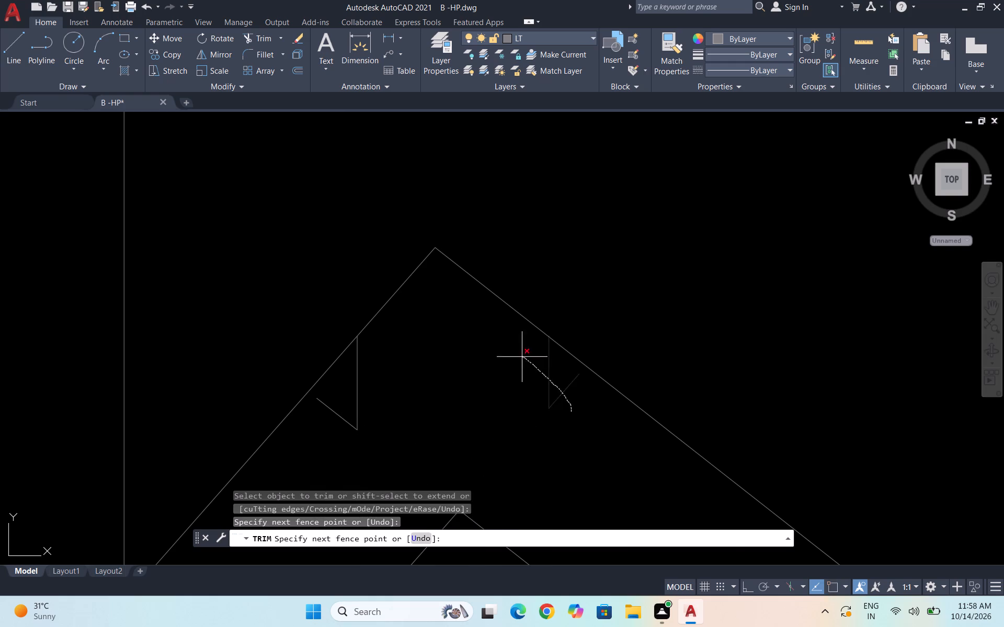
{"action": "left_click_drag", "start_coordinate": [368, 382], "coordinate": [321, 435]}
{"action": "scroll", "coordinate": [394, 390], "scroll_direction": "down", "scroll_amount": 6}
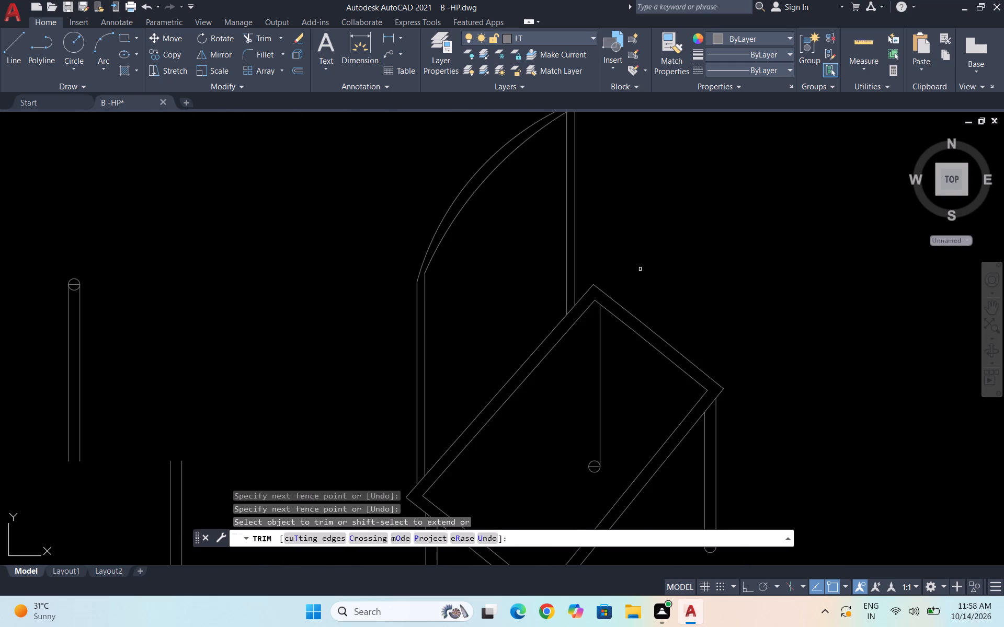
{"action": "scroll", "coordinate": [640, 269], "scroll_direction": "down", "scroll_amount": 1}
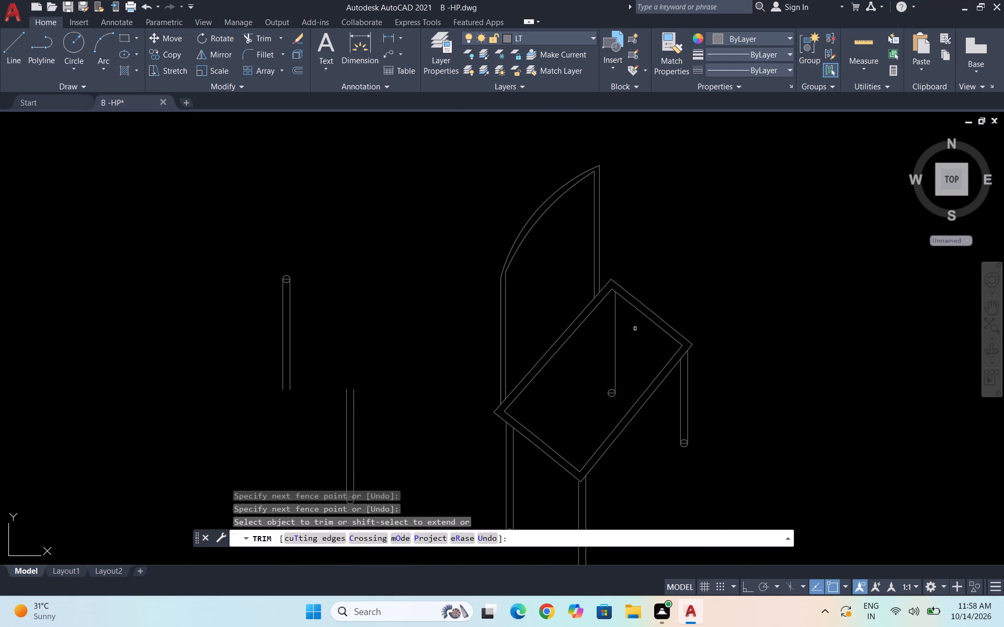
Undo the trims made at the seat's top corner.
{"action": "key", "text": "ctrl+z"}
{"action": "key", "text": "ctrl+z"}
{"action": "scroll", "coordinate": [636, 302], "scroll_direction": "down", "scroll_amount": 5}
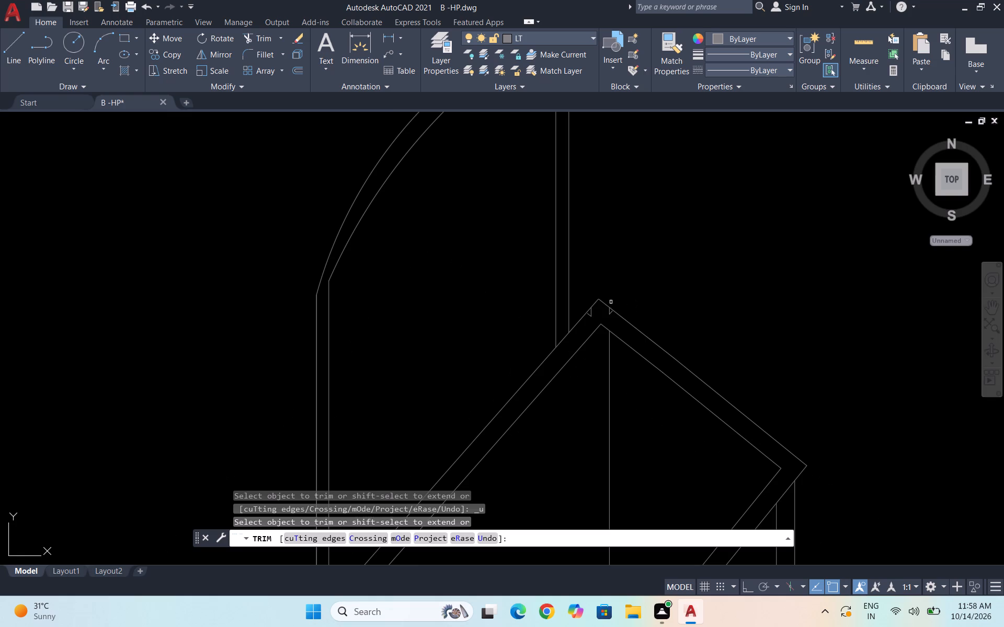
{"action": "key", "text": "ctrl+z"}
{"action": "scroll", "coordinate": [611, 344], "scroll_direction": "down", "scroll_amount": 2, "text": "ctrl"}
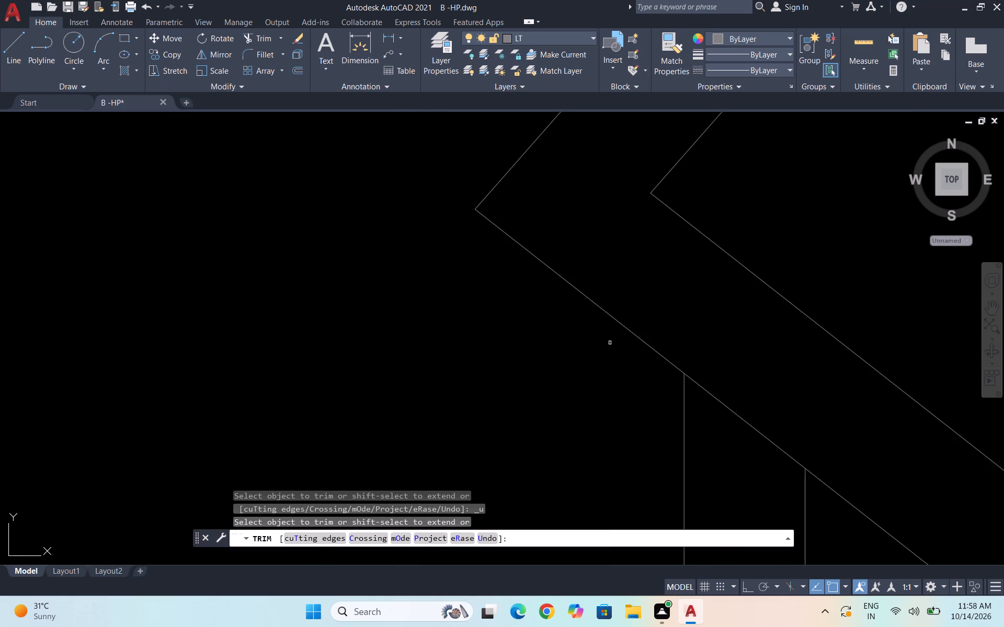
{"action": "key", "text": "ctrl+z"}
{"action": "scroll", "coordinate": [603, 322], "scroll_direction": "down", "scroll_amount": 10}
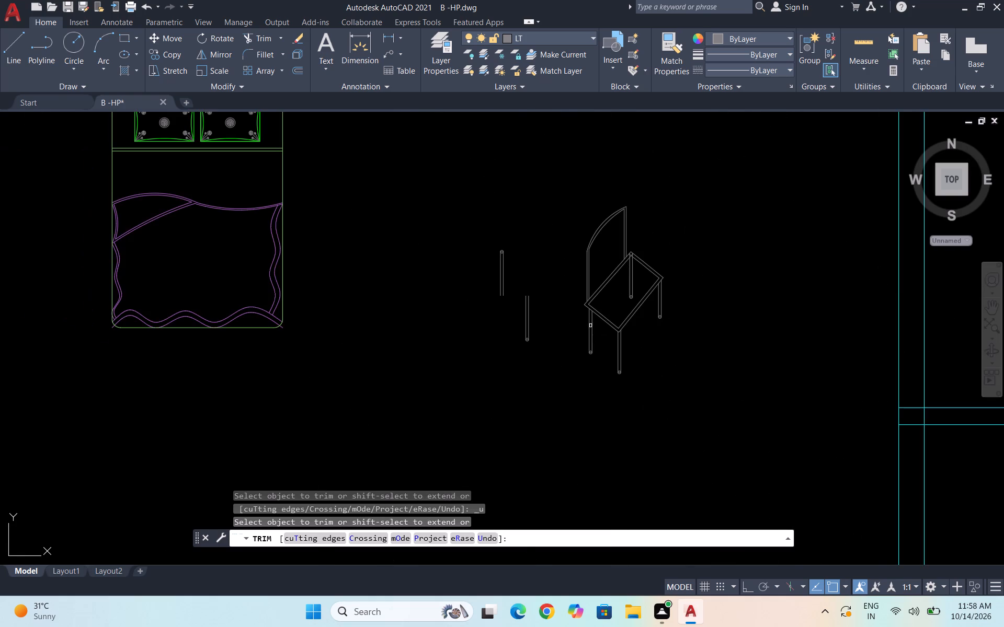
Trim the offset and leg lines crossing within the seat border at its top corner, including the leftover stubs.
{"action": "scroll", "coordinate": [642, 251], "scroll_direction": "up", "scroll_amount": 4}
{"action": "scroll", "coordinate": [589, 279], "scroll_direction": "up", "scroll_amount": 3}
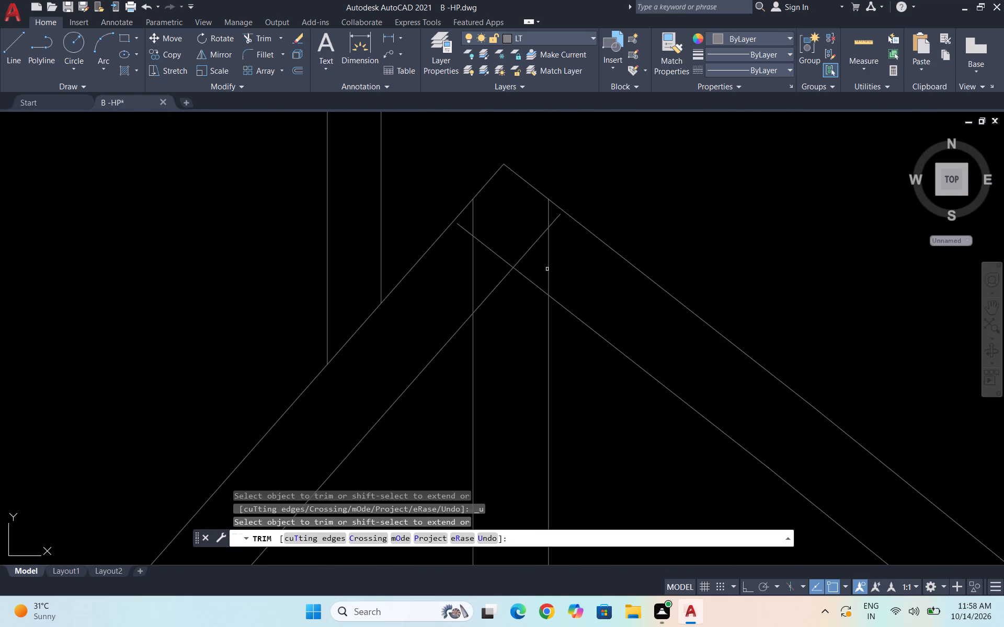
{"action": "left_click", "coordinate": [549, 269]}
{"action": "left_click", "coordinate": [532, 245]}
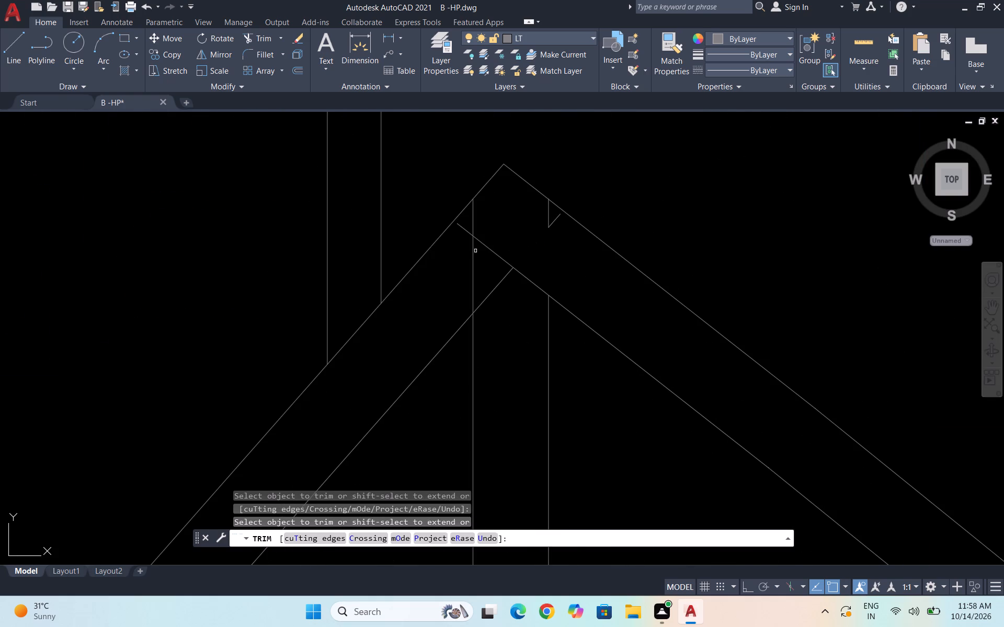
{"action": "left_click", "coordinate": [474, 252]}
{"action": "left_click", "coordinate": [490, 248]}
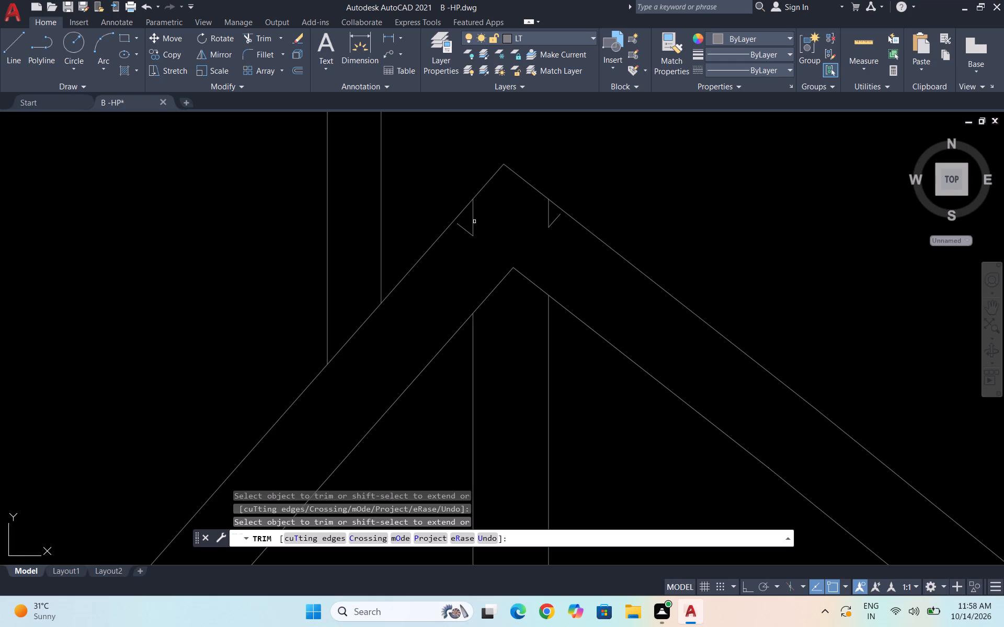
{"action": "left_click", "coordinate": [474, 222]}
{"action": "left_click", "coordinate": [465, 231]}
{"action": "left_click", "coordinate": [549, 224]}
{"action": "left_click", "coordinate": [549, 224]}
{"action": "scroll", "coordinate": [538, 229], "scroll_direction": "down", "scroll_amount": 7}
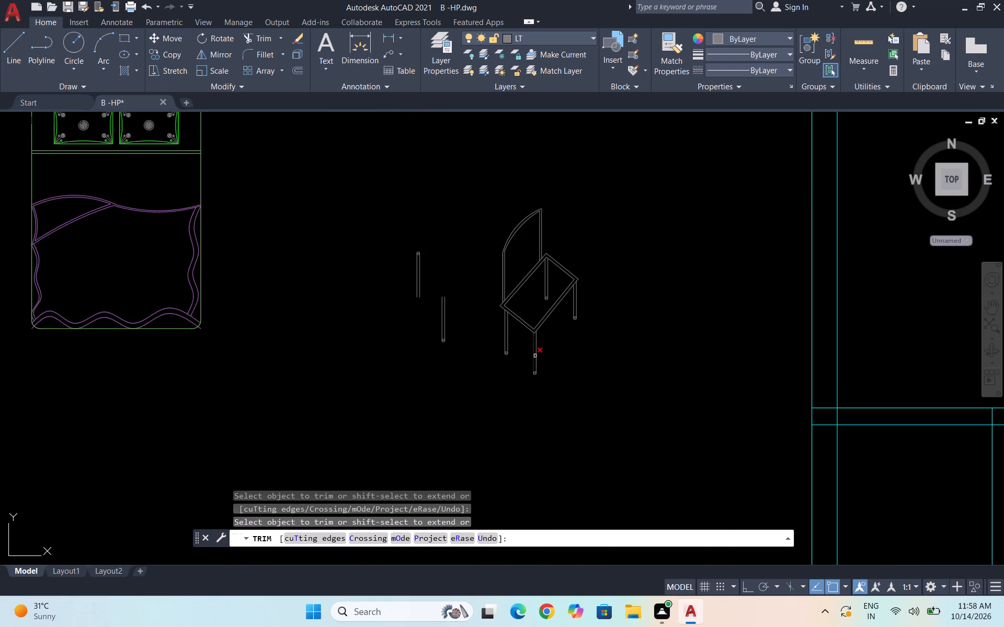
{"action": "key", "text": "Escape"}
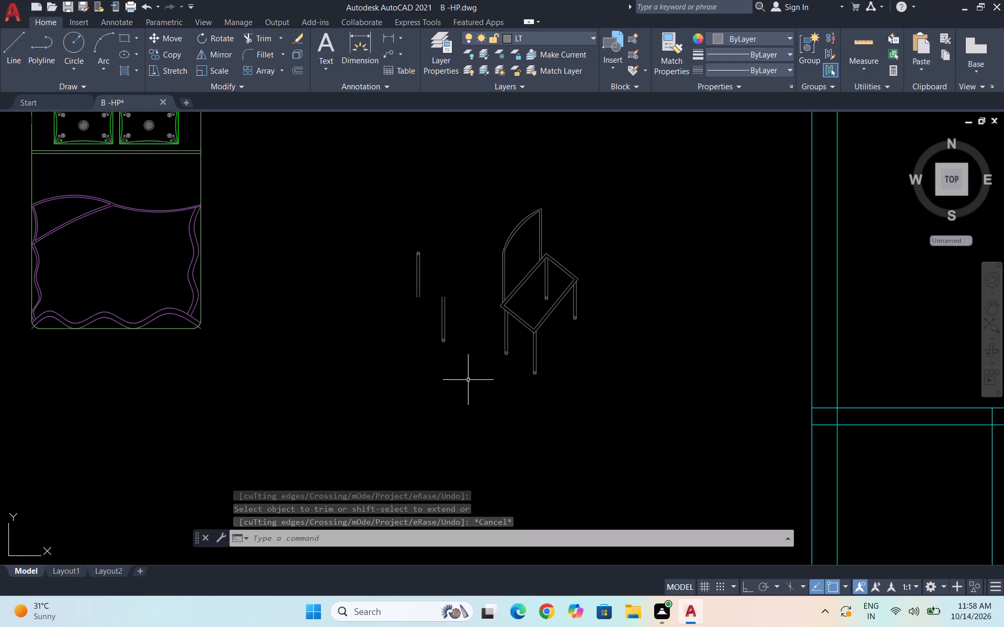
Draw a slanted line about 7" long at about 69° in the open area of the backrest.
{"action": "key", "text": "l"}
{"action": "key", "text": "Return"}
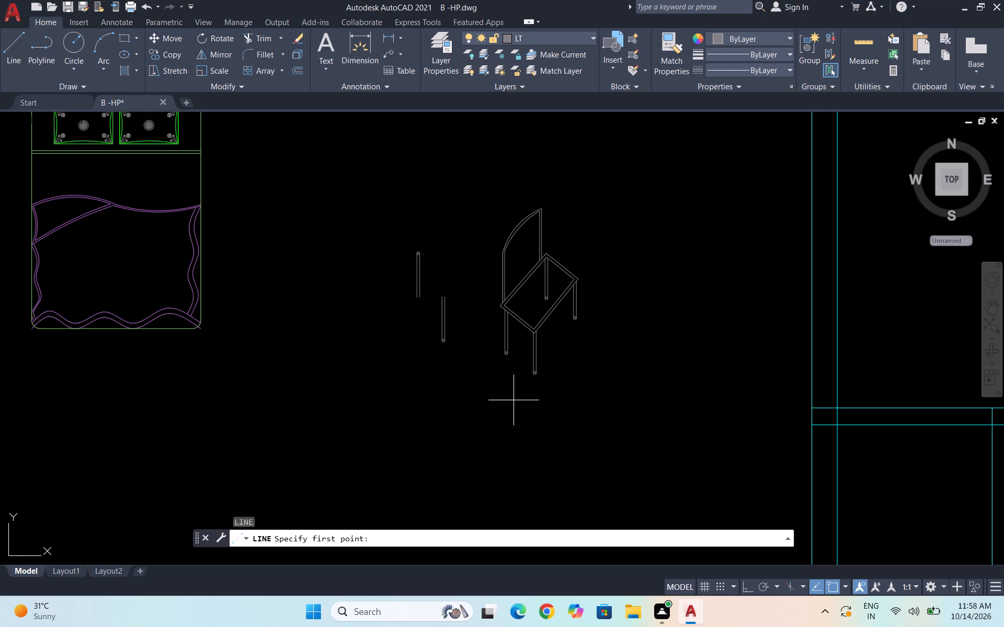
{"action": "scroll", "coordinate": [547, 248], "scroll_direction": "up", "scroll_amount": 2}
{"action": "scroll", "coordinate": [492, 255], "scroll_direction": "up", "scroll_amount": 2}
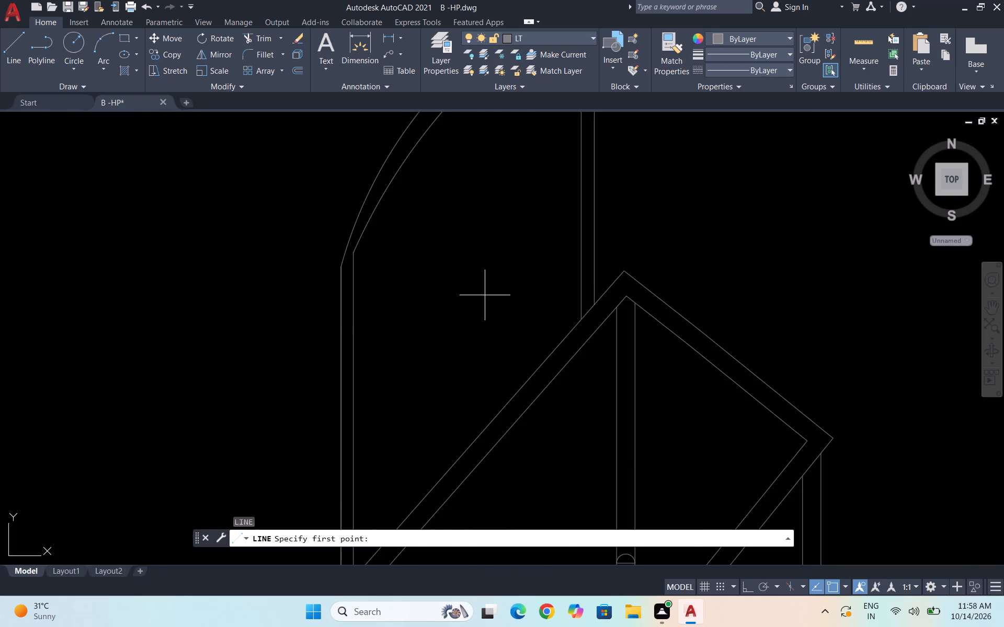
{"action": "scroll", "coordinate": [483, 298], "scroll_direction": "down", "scroll_amount": 1}
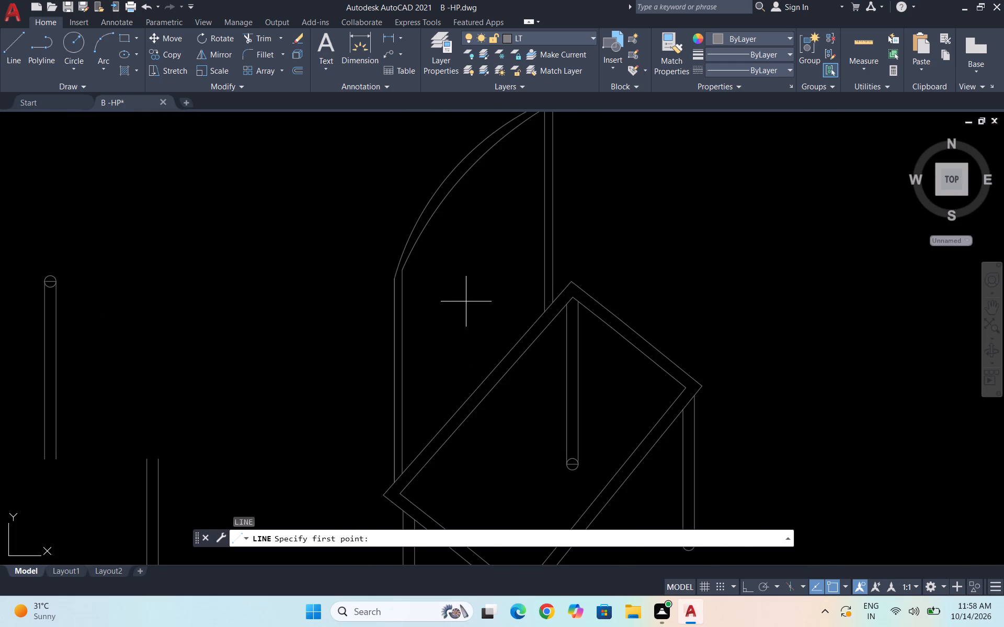
{"action": "left_click", "coordinate": [458, 318]}
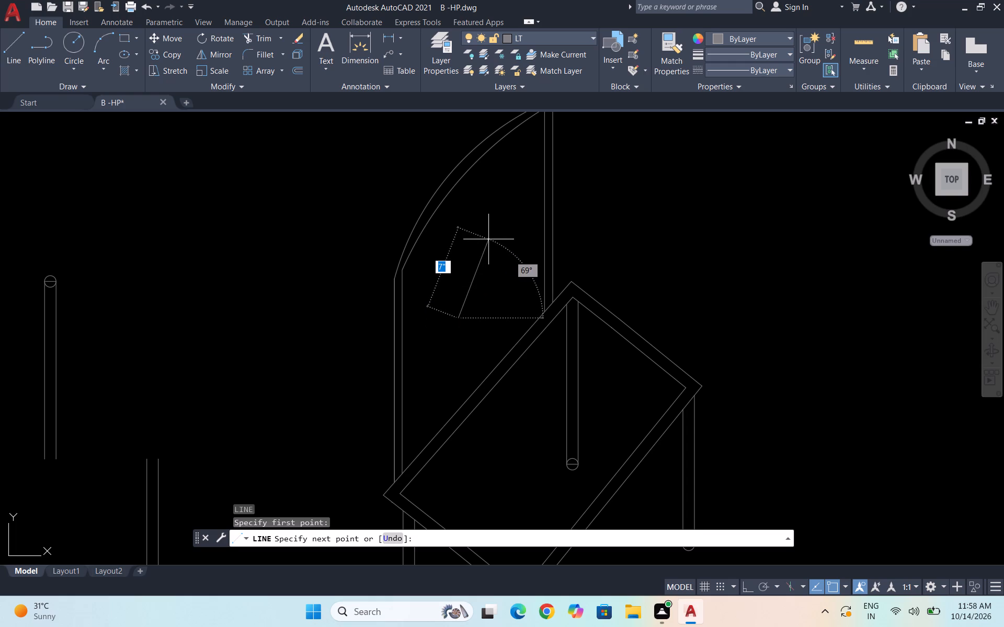
{"action": "left_click", "coordinate": [490, 239]}
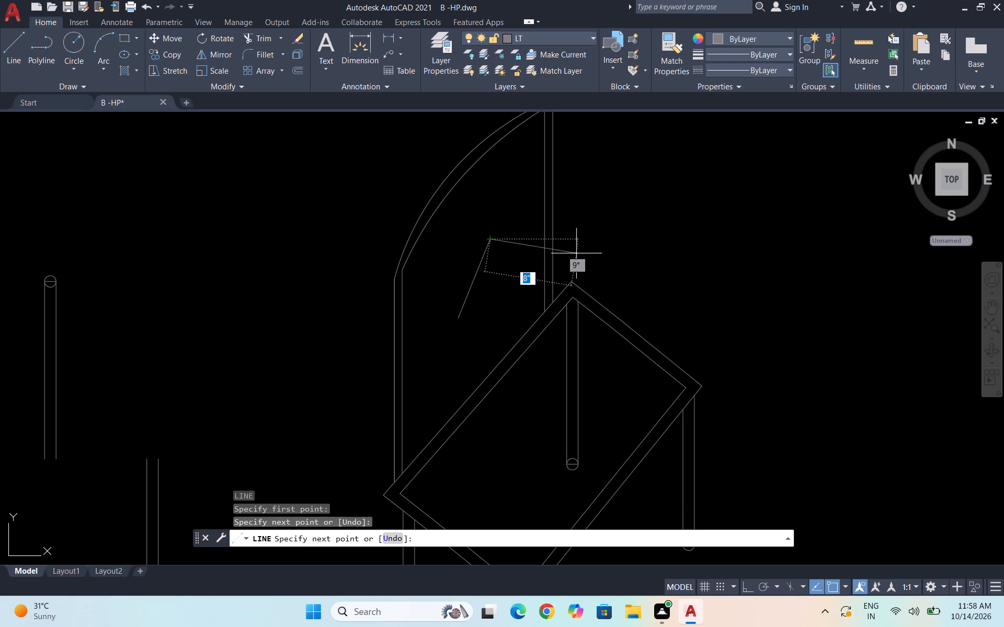
{"action": "key", "text": "Escape"}
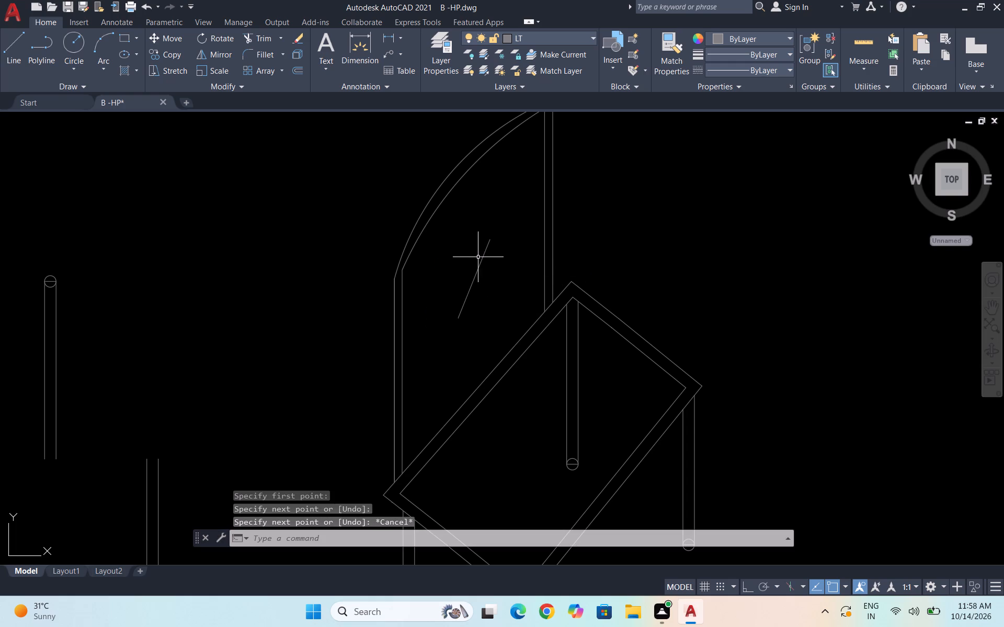
Draw a shorter line about 4" long at about 67° beside the slanted line, on its upper-left side.
{"action": "key", "text": "l"}
{"action": "key", "text": "Return"}
{"action": "scroll", "coordinate": [493, 269], "scroll_direction": "up", "scroll_amount": 2}
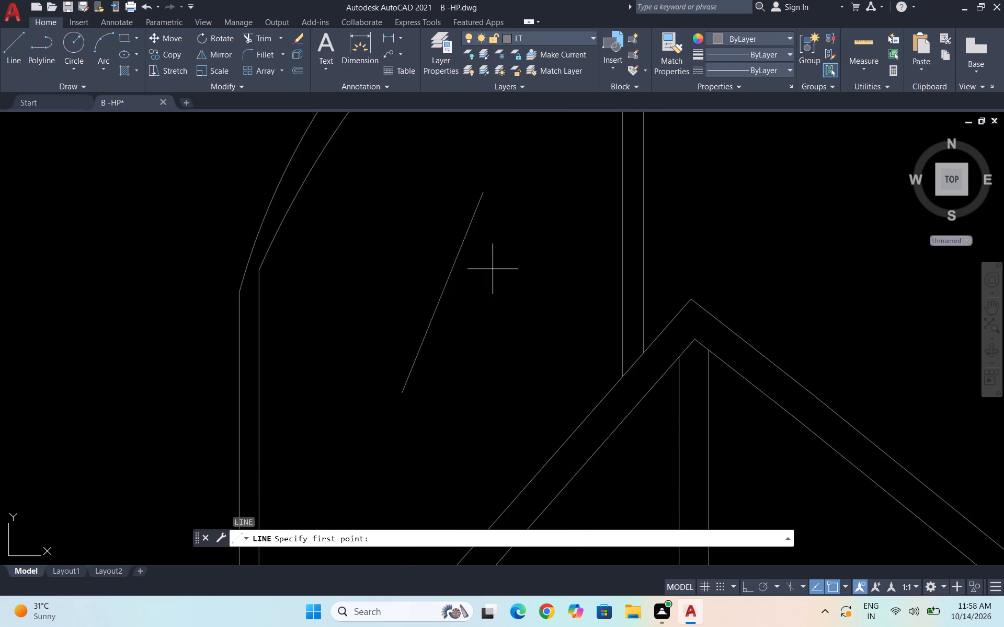
{"action": "left_click", "coordinate": [404, 324]}
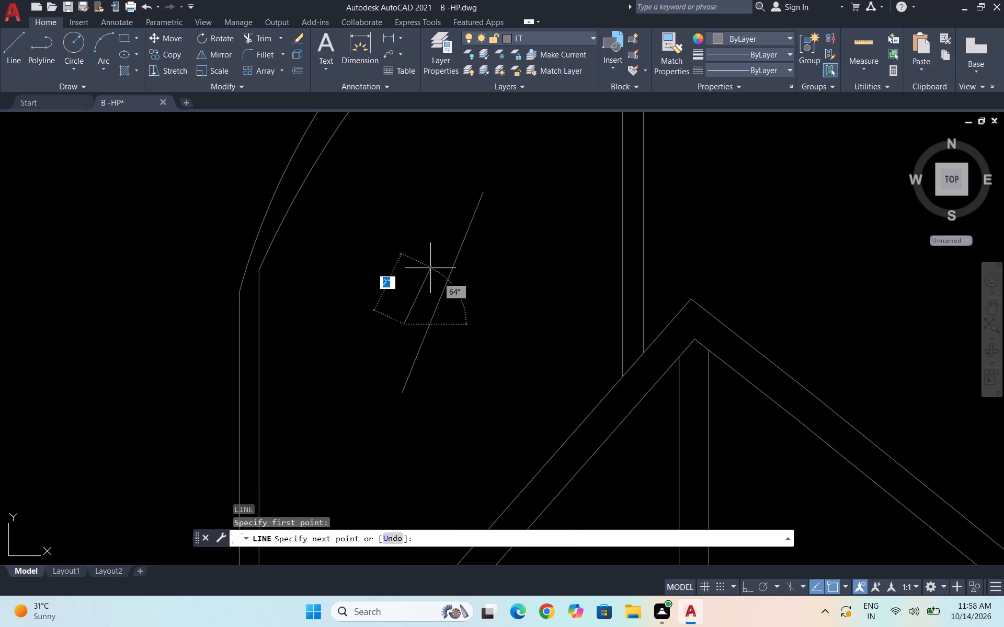
{"action": "left_click", "coordinate": [451, 211]}
{"action": "key", "text": "Escape"}
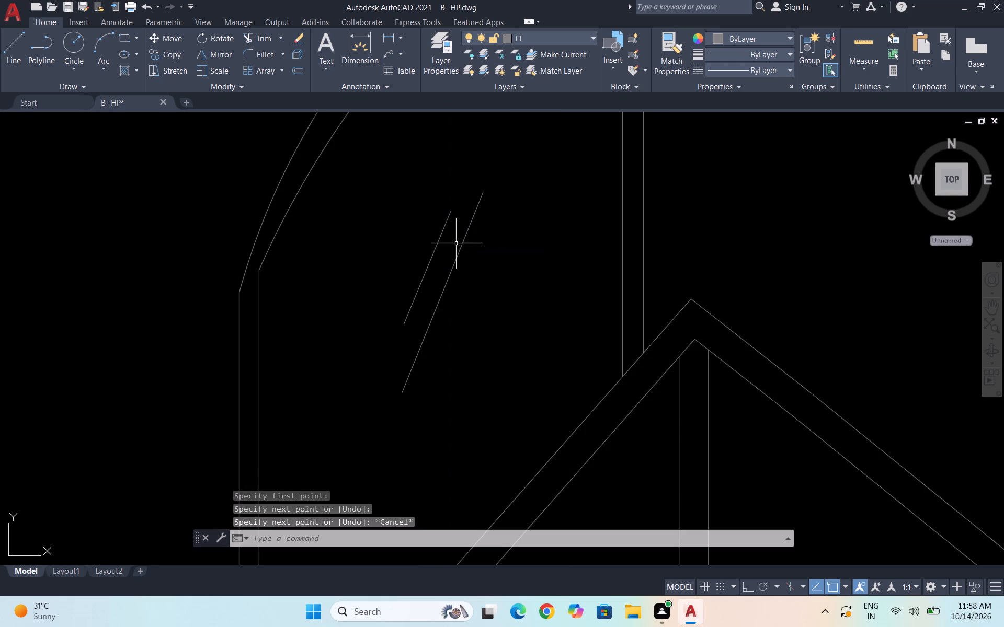
Move the shorter slanted line slightly down so it sits centred along the longer one.
{"action": "left_click", "coordinate": [435, 247]}
{"action": "key", "text": "m"}
{"action": "key", "text": "Return"}
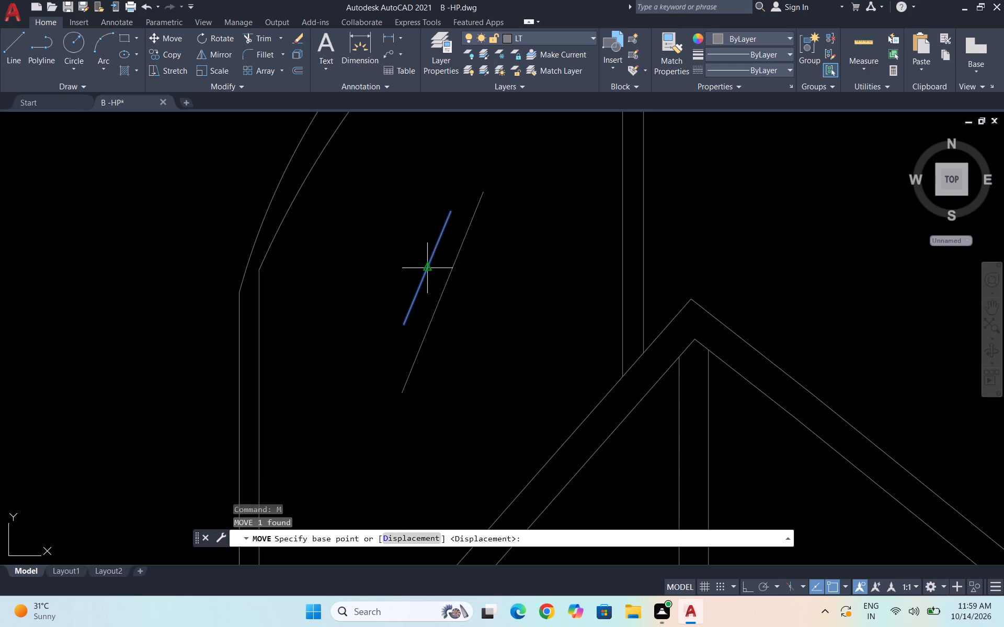
{"action": "left_click", "coordinate": [430, 265]}
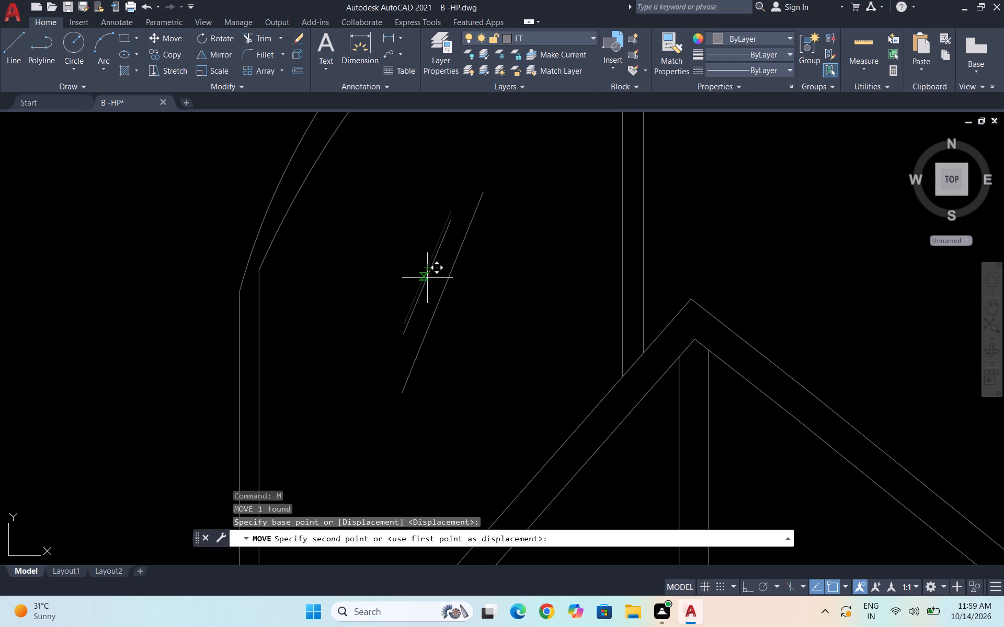
{"action": "left_click", "coordinate": [430, 281]}
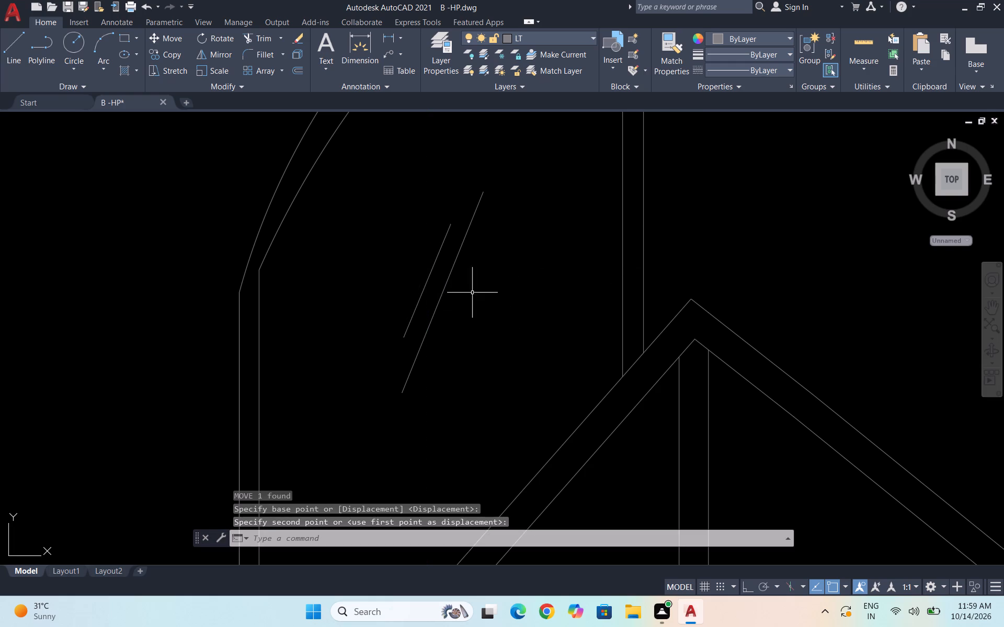
Copy the shorter slanted line from its midpoint to the other side of the longer line.
{"action": "left_click", "coordinate": [440, 248]}
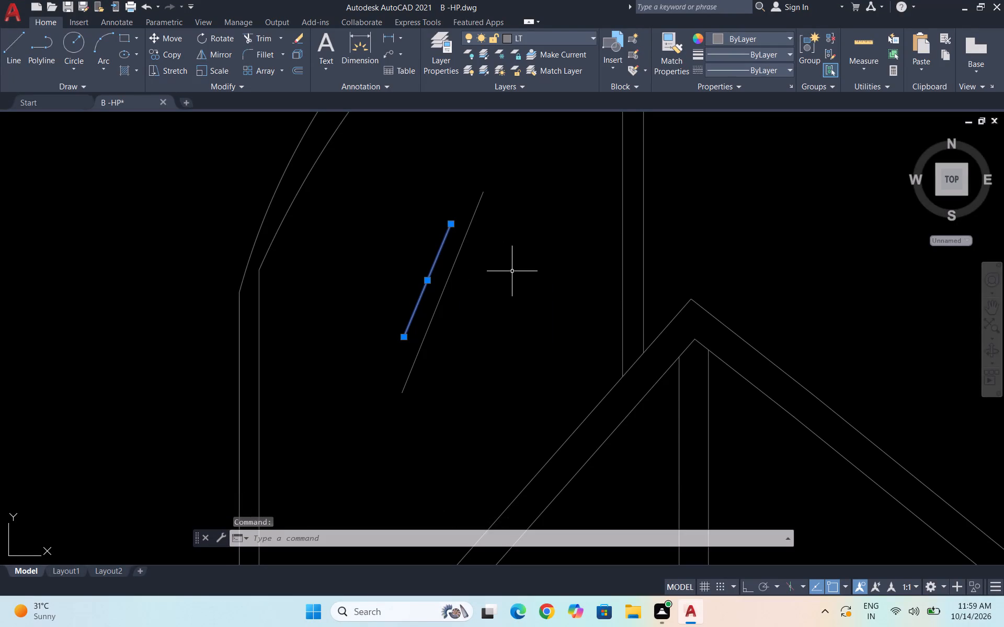
{"action": "key", "text": "c"}
{"action": "key", "text": "o"}
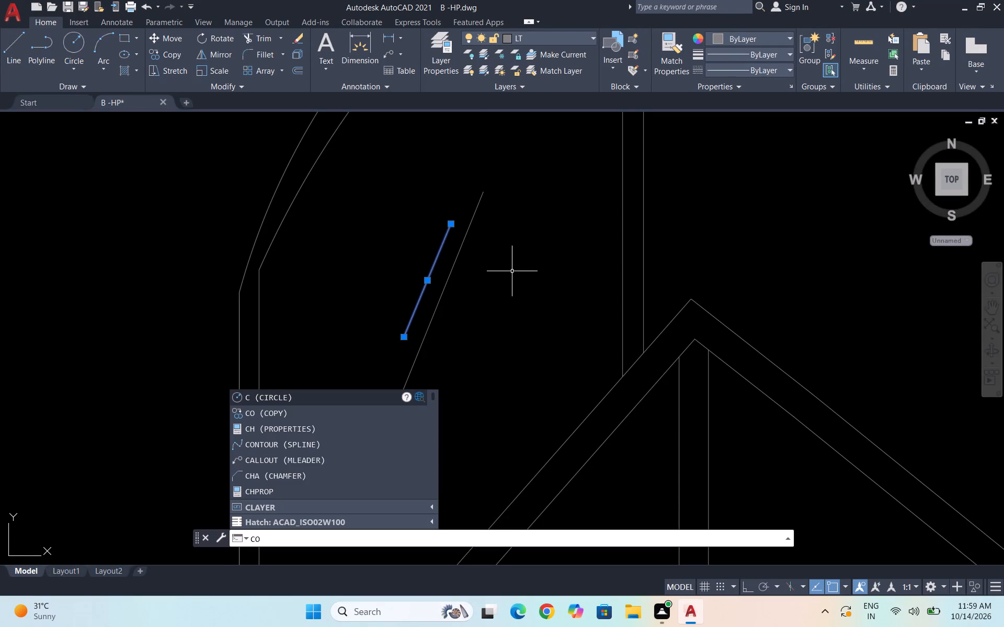
{"action": "key", "text": "Return"}
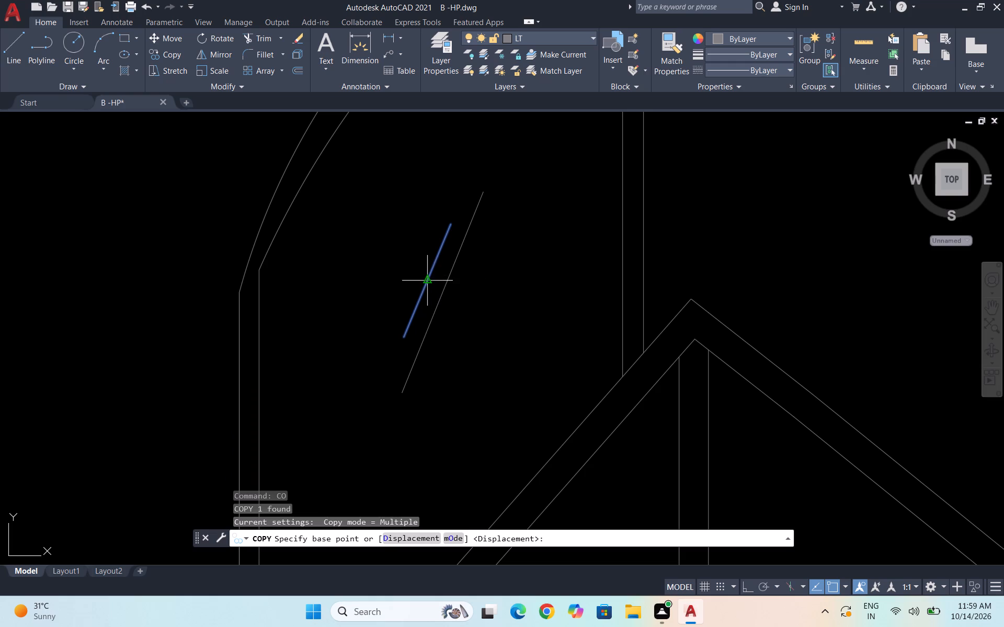
{"action": "left_click", "coordinate": [429, 277]}
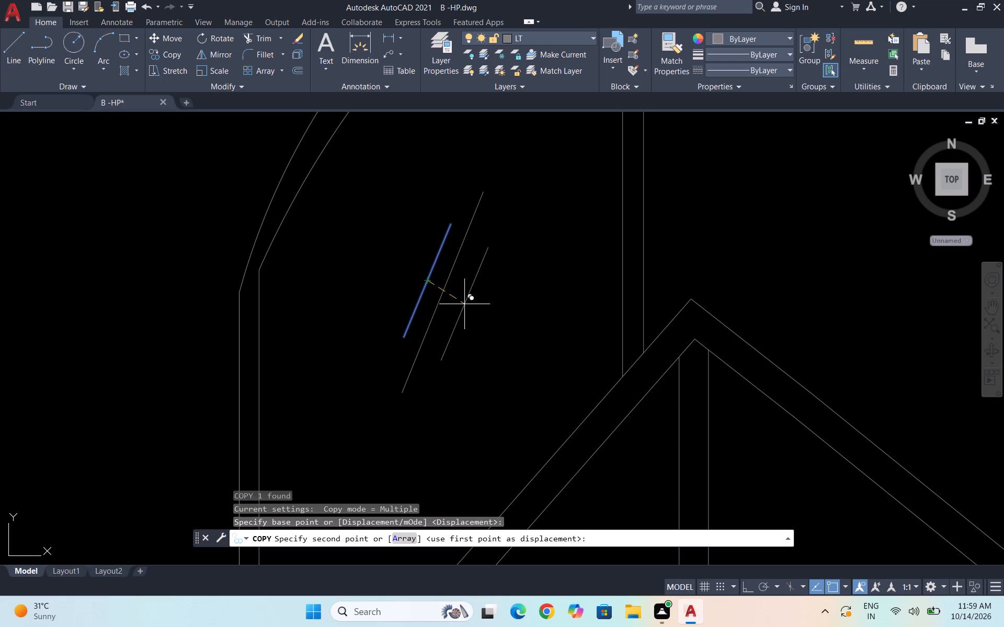
{"action": "left_click", "coordinate": [464, 304]}
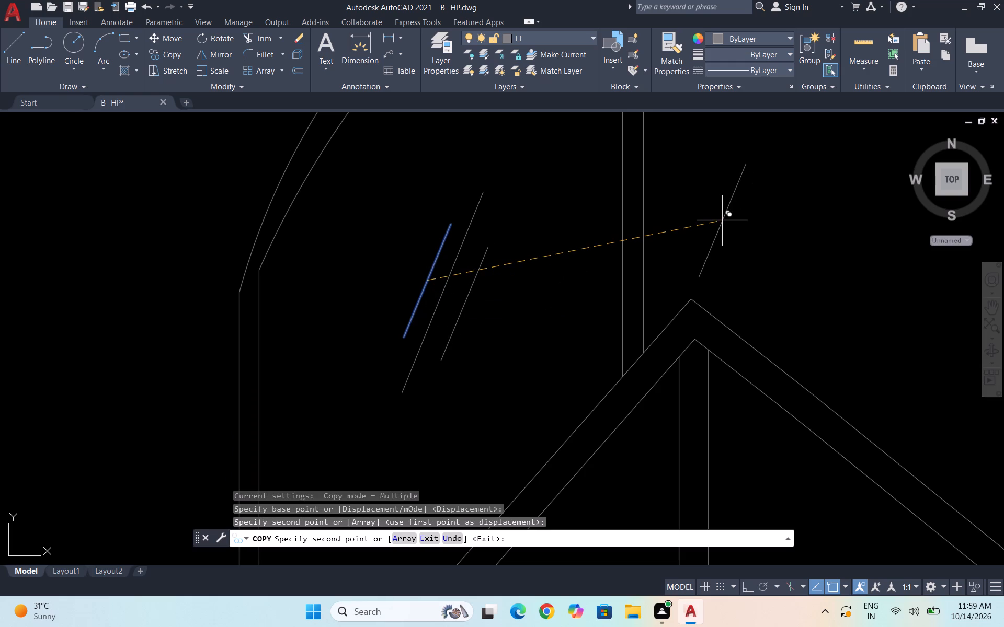
{"action": "key", "text": "Escape"}
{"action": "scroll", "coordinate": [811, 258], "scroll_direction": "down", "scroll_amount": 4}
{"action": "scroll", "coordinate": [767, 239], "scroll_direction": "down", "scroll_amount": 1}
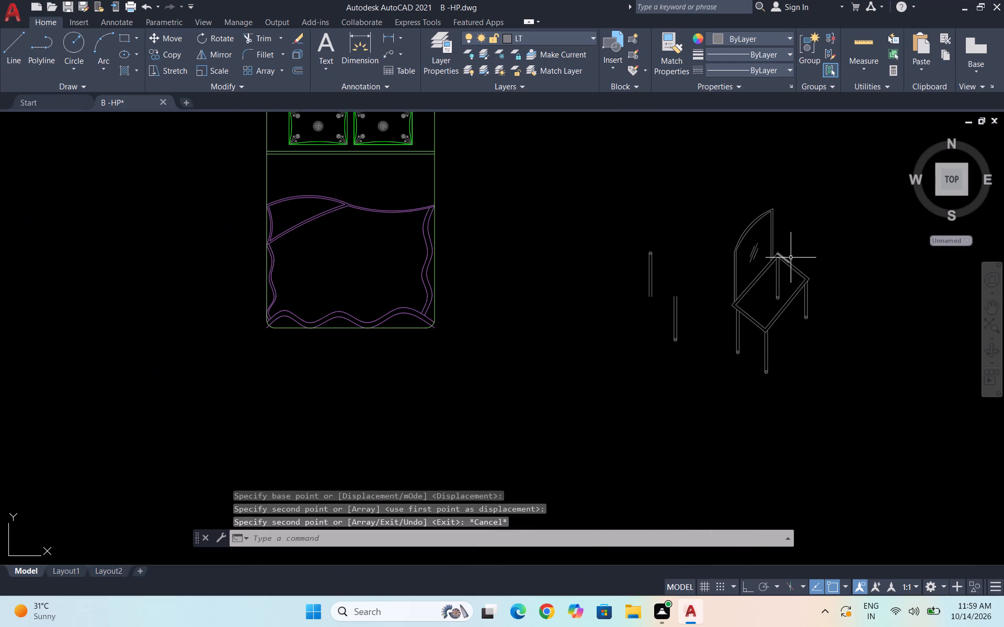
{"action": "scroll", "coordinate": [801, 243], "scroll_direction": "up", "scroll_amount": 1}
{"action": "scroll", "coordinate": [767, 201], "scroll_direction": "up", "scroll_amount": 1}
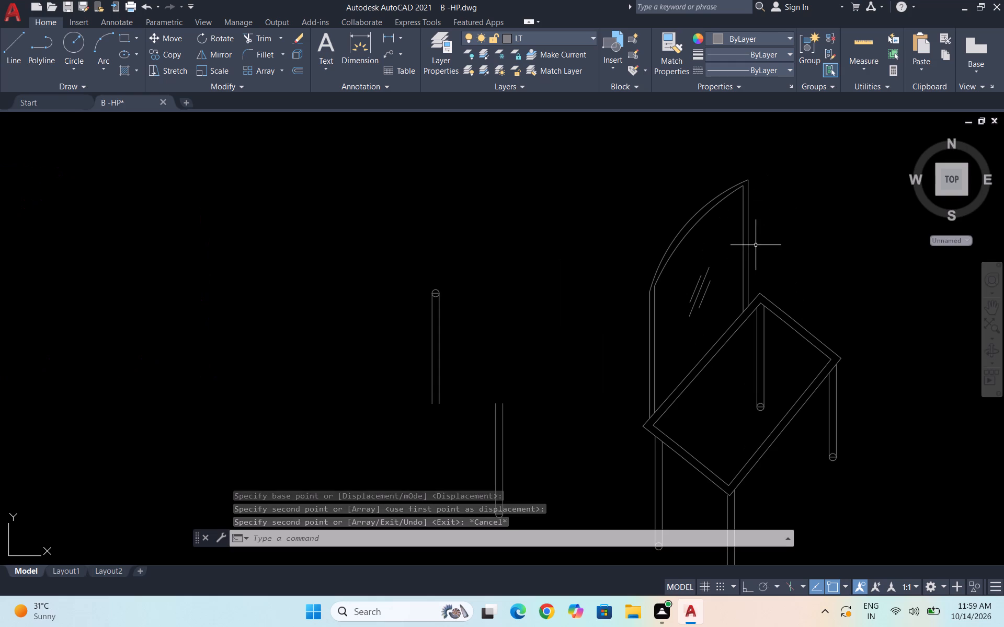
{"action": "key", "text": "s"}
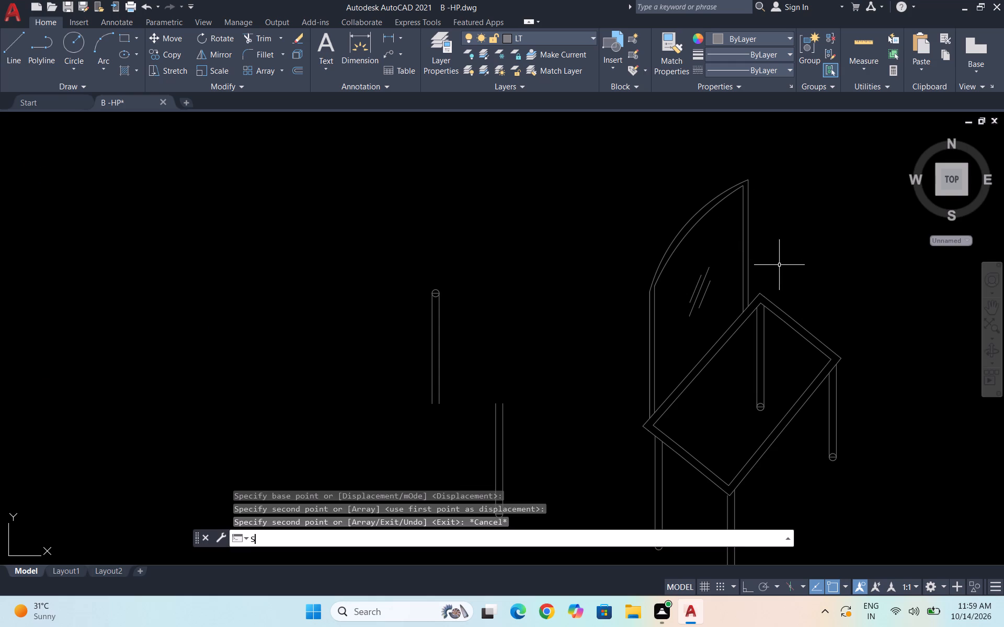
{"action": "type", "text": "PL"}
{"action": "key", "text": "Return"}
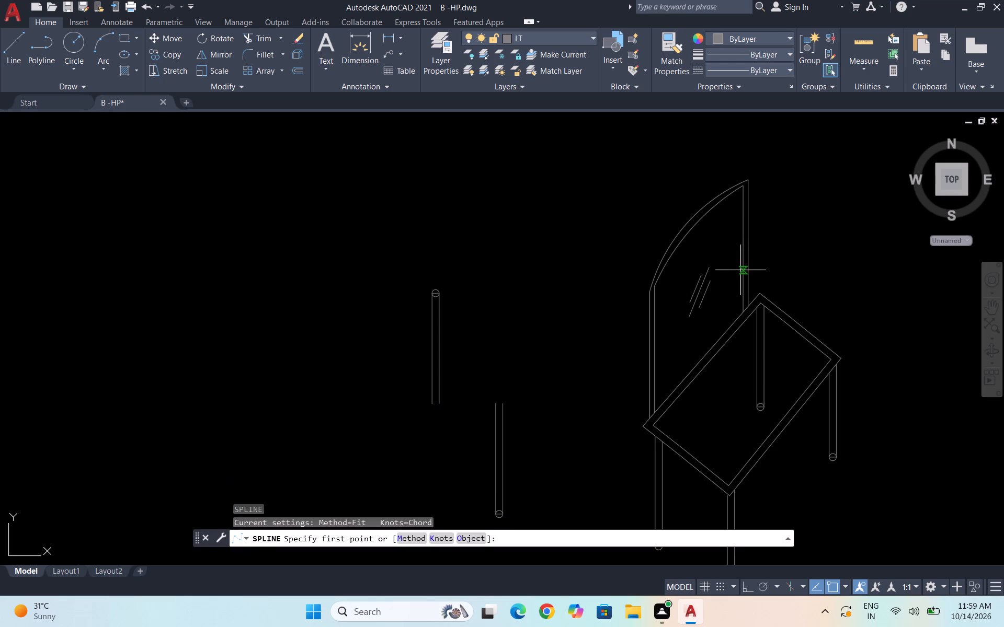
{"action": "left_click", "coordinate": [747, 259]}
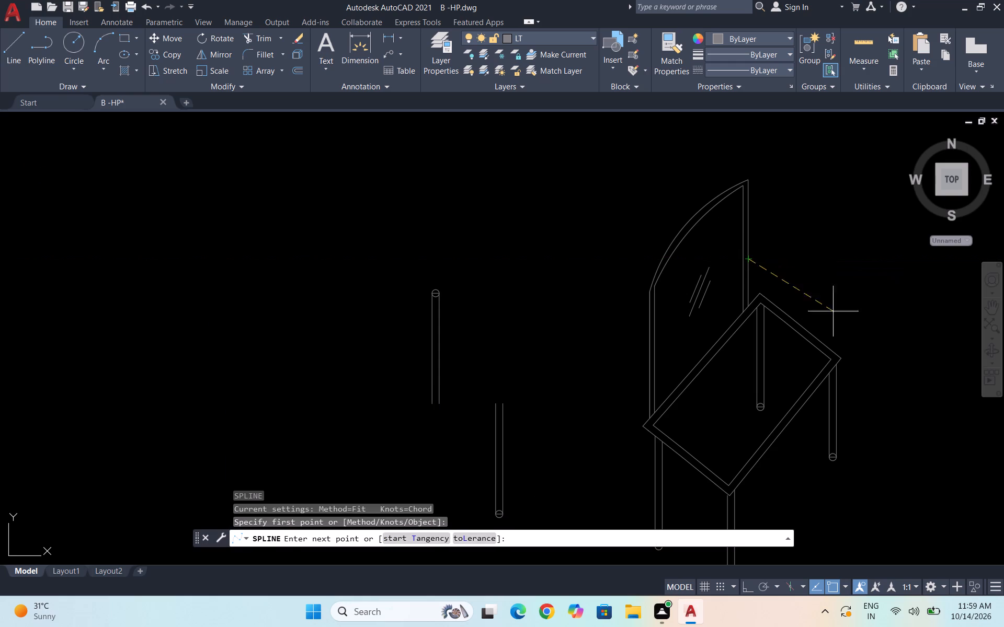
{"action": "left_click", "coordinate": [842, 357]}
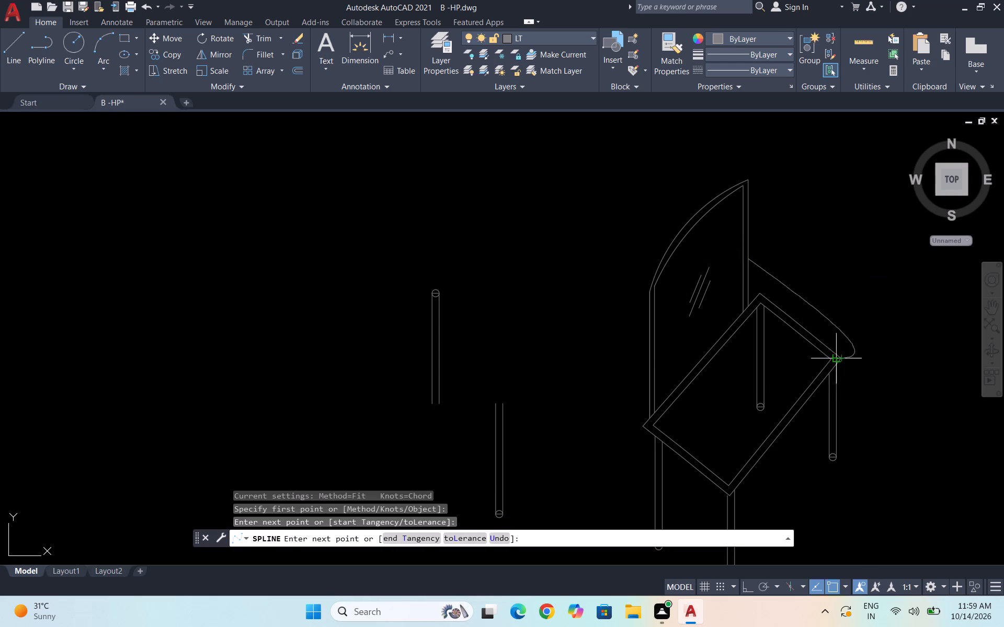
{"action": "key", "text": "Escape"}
Draw a spline armrest from the backrest's outer vertical edge, over a raised middle point, down to the seat's nearest outer corner.
{"action": "type", "text": "SPL"}
{"action": "key", "text": "Return"}
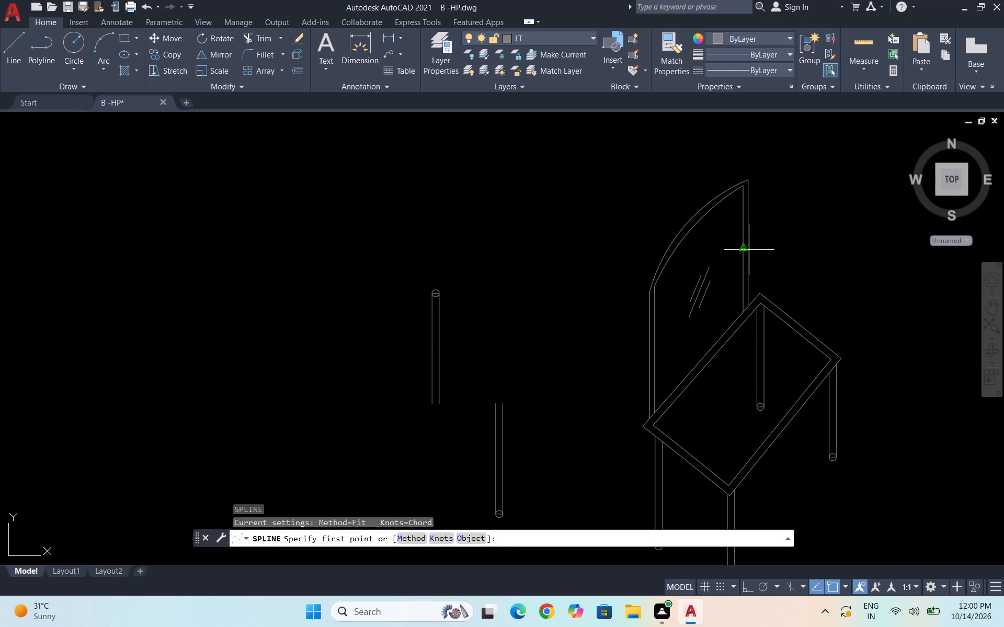
{"action": "scroll", "coordinate": [762, 249], "scroll_direction": "up", "scroll_amount": 2}
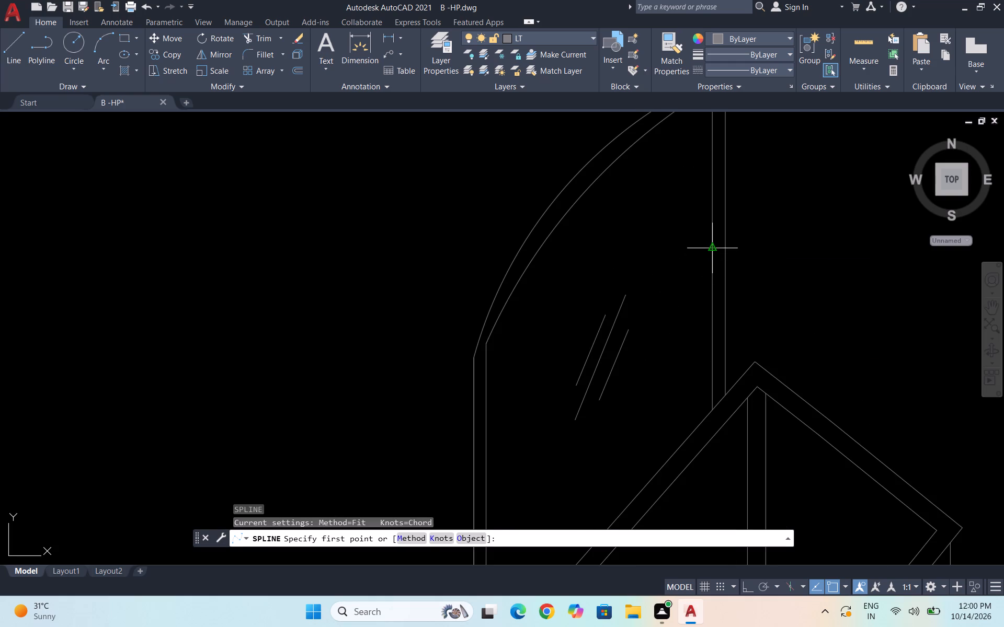
{"action": "left_click", "coordinate": [724, 243]}
{"action": "scroll", "coordinate": [773, 216], "scroll_direction": "down", "scroll_amount": 2}
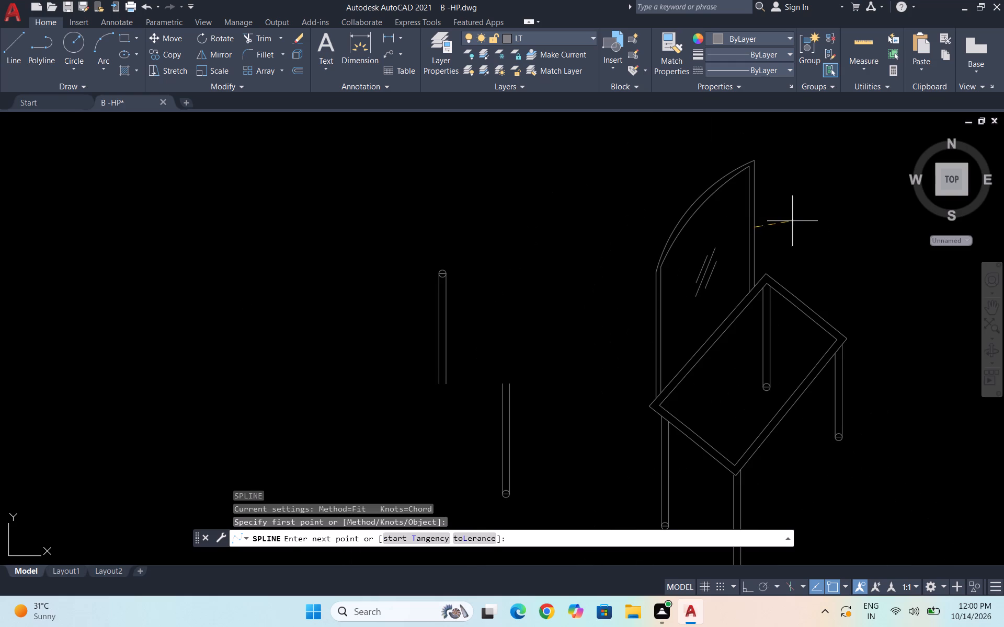
{"action": "left_click", "coordinate": [827, 236]}
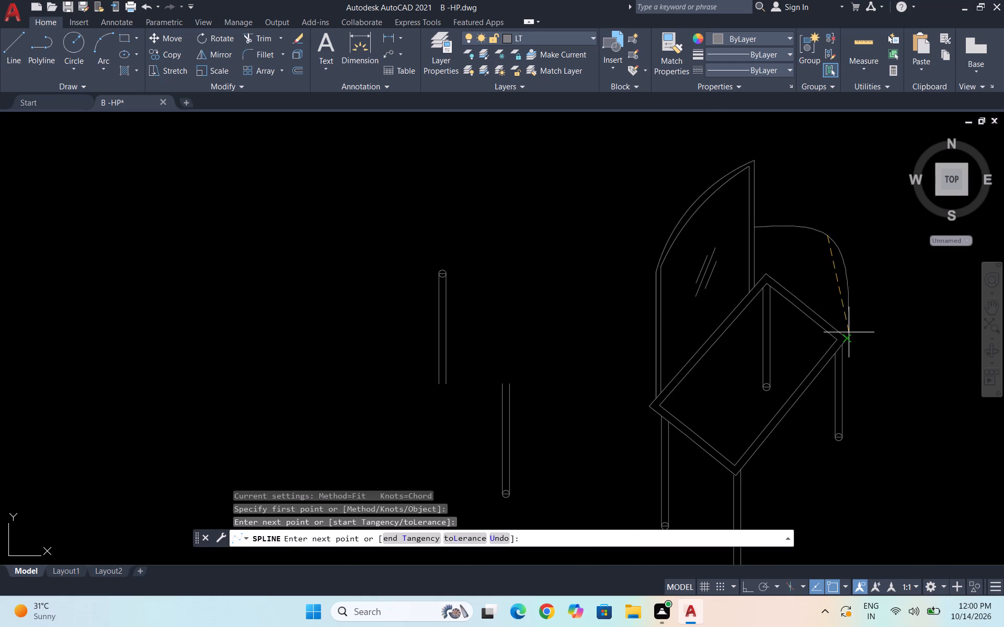
{"action": "left_click", "coordinate": [846, 336]}
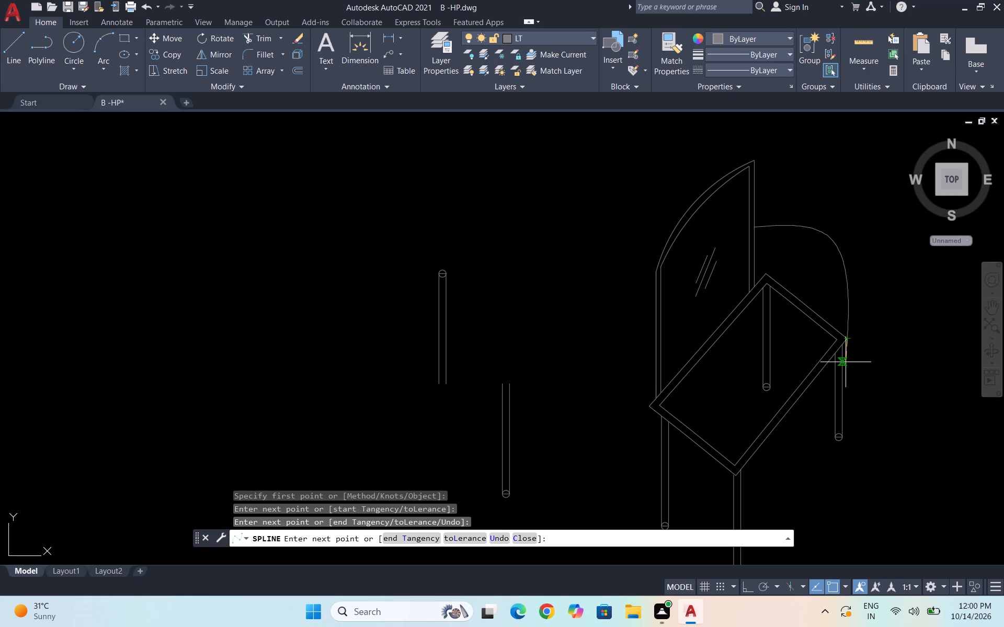
{"action": "key", "text": "space"}
Copy the armrest spline slightly inward and down, from its backrest end to the inner vertical line, to make it double-lined.
{"action": "left_click", "coordinate": [835, 242]}
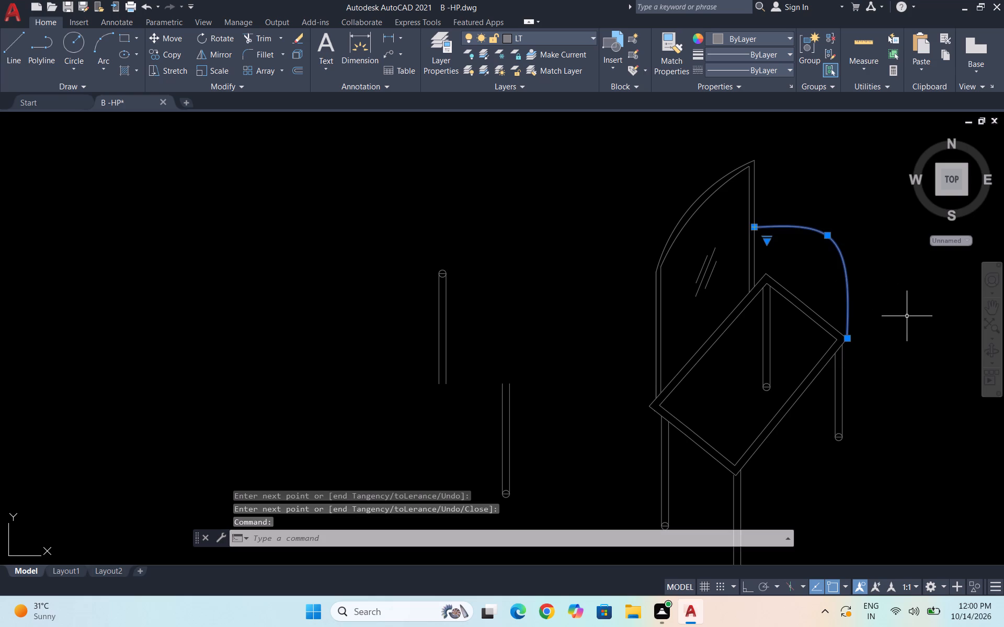
{"action": "type", "text": "CO"}
{"action": "key", "text": "Return"}
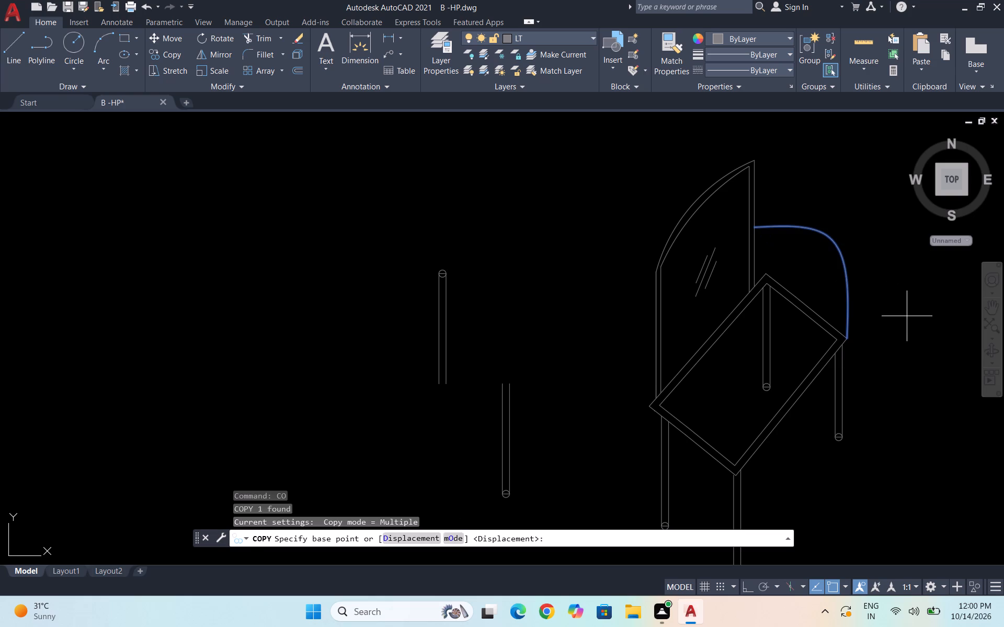
{"action": "left_click", "coordinate": [758, 225]}
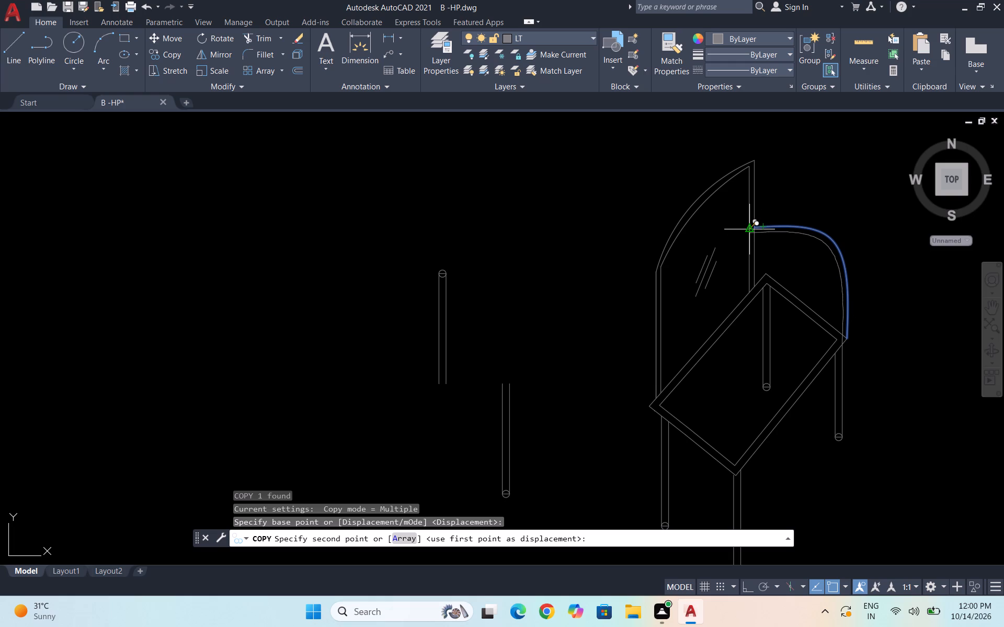
{"action": "left_click", "coordinate": [750, 233]}
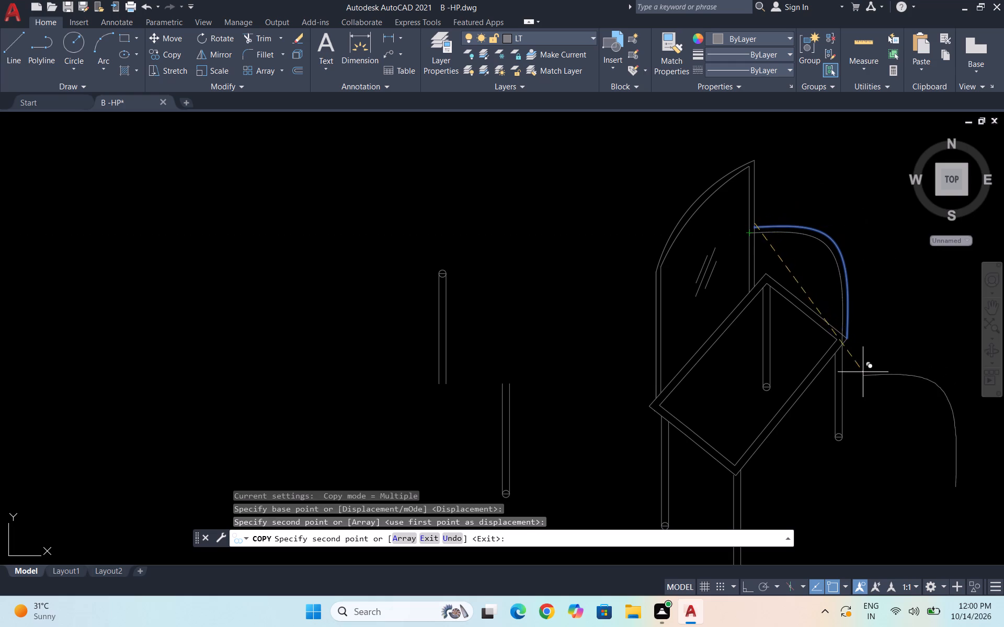
{"action": "key", "text": "Escape"}
Trim the inner armrest spline where it crosses into the backrest's double upright and at its end by the seat corner.
{"action": "scroll", "coordinate": [862, 327], "scroll_direction": "up", "scroll_amount": 1}
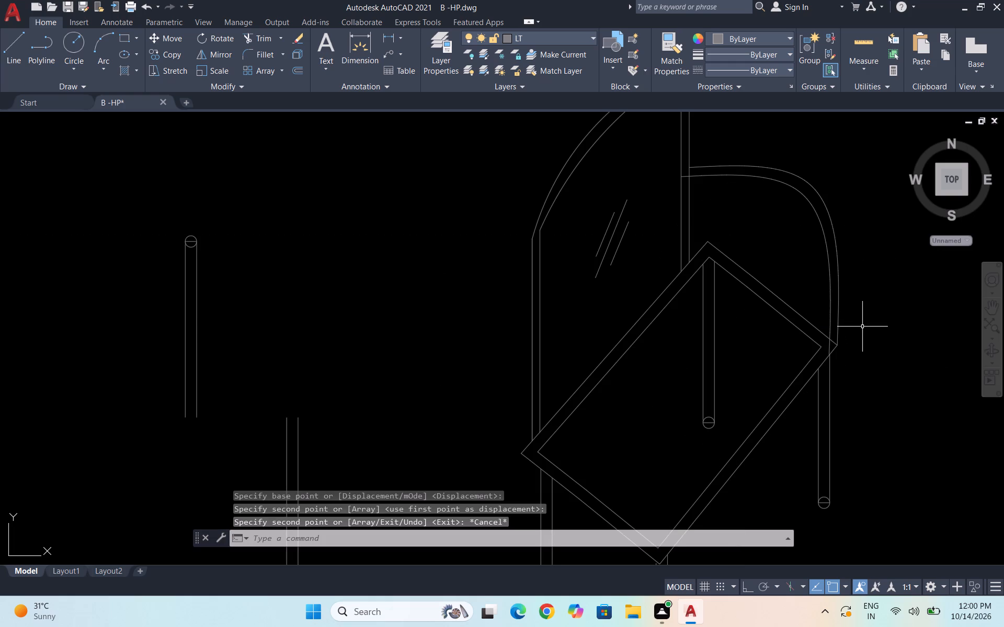
{"action": "type", "text": "TR"}
{"action": "key", "text": "Return"}
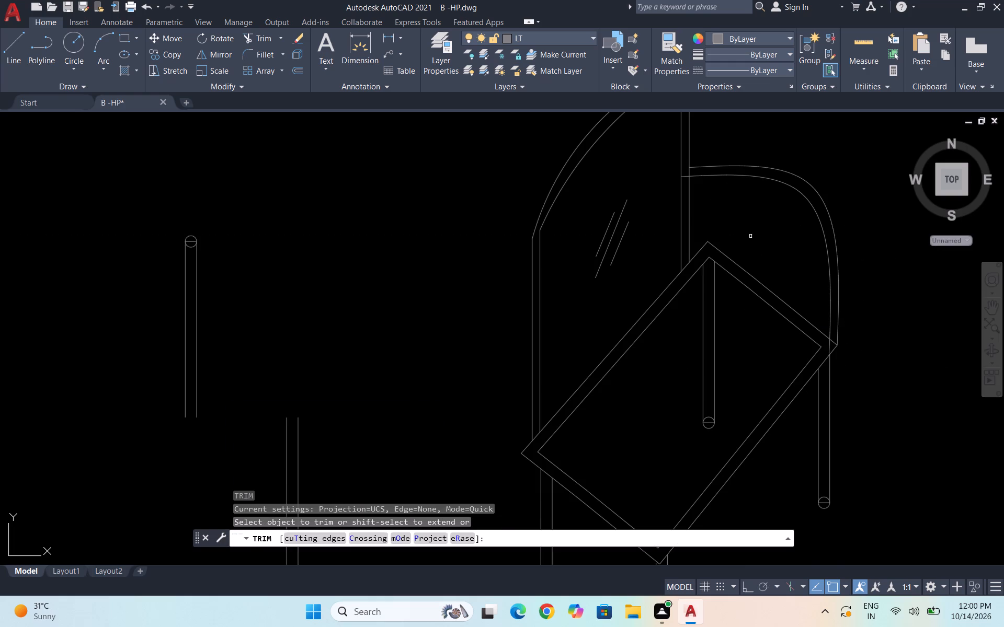
{"action": "scroll", "coordinate": [687, 170], "scroll_direction": "up", "scroll_amount": 4}
{"action": "left_click_drag", "start_coordinate": [680, 179], "coordinate": [682, 204]}
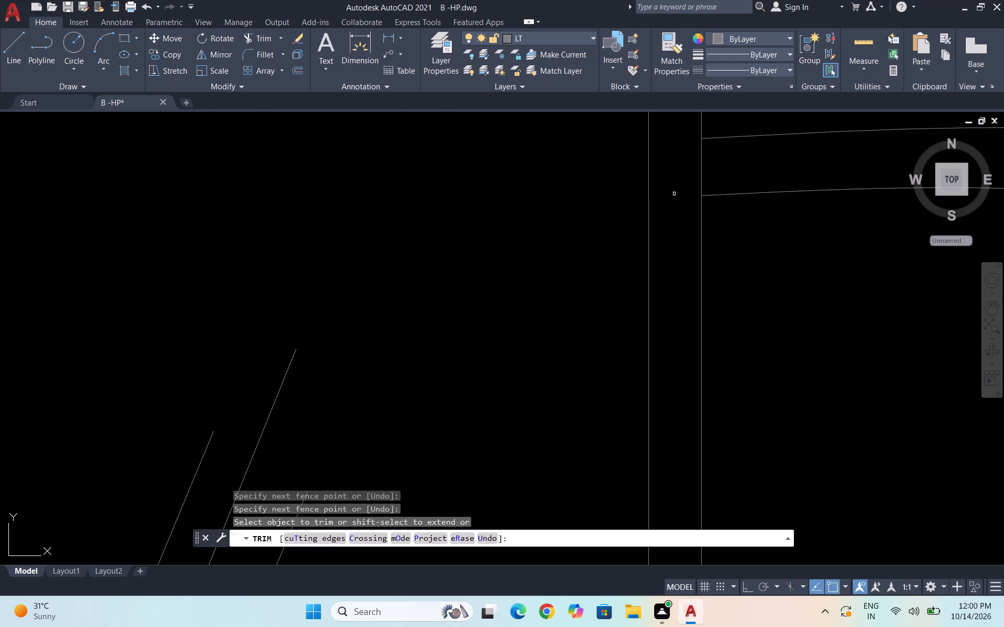
{"action": "scroll", "coordinate": [674, 187], "scroll_direction": "down", "scroll_amount": 4}
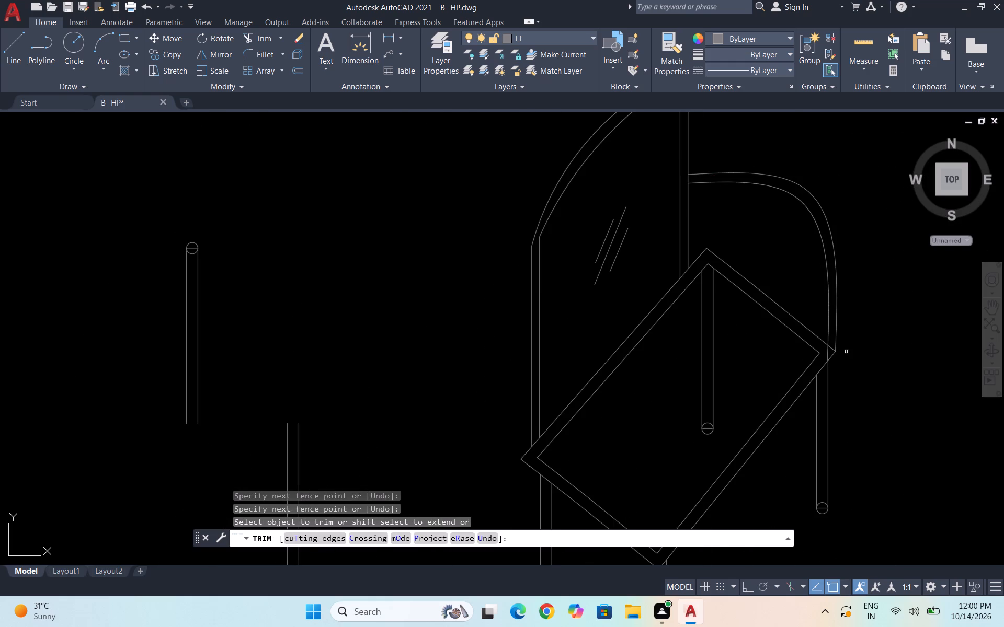
{"action": "scroll", "coordinate": [846, 352], "scroll_direction": "up", "scroll_amount": 4}
{"action": "scroll", "coordinate": [902, 296], "scroll_direction": "down", "scroll_amount": 1}
{"action": "scroll", "coordinate": [864, 381], "scroll_direction": "up", "scroll_amount": 1}
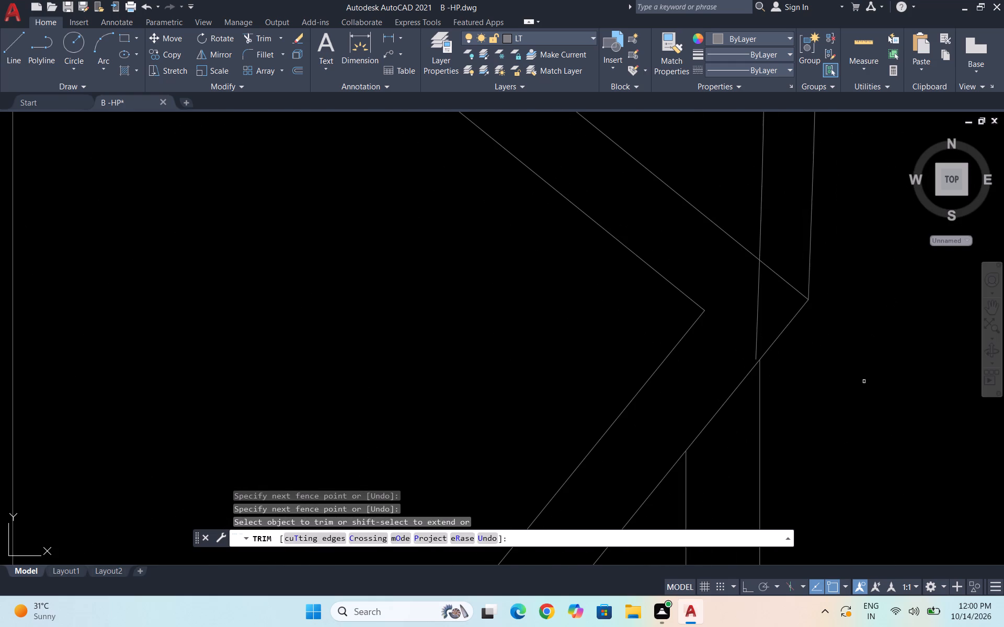
{"action": "left_click", "coordinate": [759, 330], "text": "shift"}
{"action": "scroll", "coordinate": [880, 386], "scroll_direction": "down", "scroll_amount": 3}
{"action": "scroll", "coordinate": [822, 415], "scroll_direction": "down", "scroll_amount": 3}
{"action": "key", "text": "Escape"}
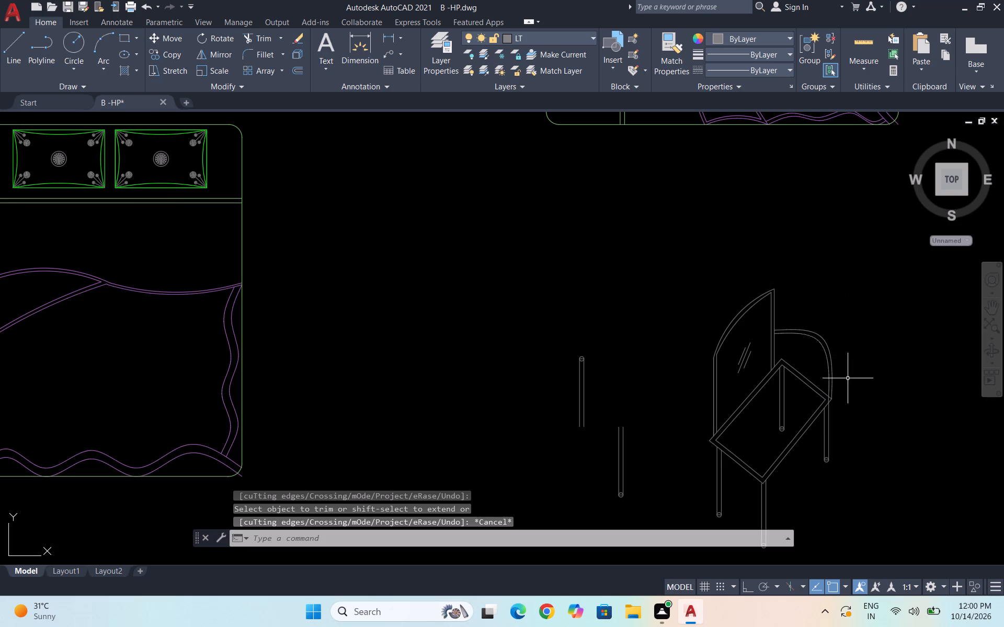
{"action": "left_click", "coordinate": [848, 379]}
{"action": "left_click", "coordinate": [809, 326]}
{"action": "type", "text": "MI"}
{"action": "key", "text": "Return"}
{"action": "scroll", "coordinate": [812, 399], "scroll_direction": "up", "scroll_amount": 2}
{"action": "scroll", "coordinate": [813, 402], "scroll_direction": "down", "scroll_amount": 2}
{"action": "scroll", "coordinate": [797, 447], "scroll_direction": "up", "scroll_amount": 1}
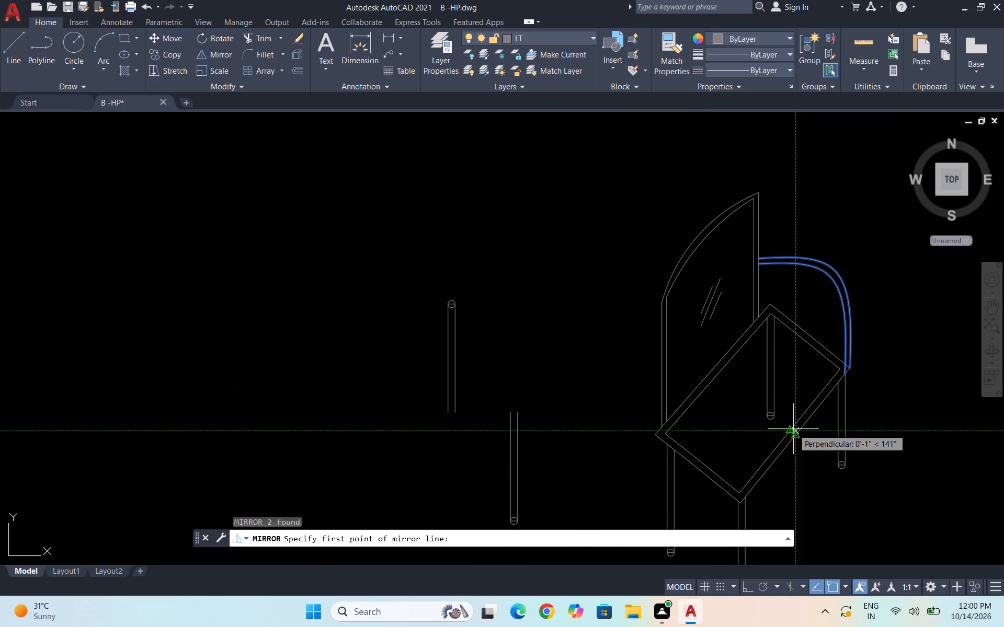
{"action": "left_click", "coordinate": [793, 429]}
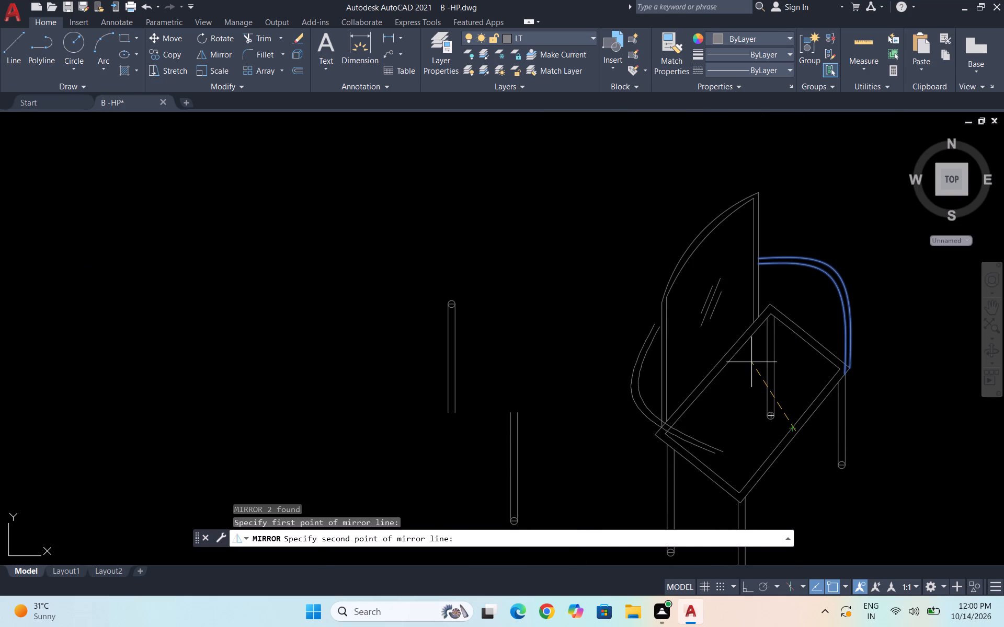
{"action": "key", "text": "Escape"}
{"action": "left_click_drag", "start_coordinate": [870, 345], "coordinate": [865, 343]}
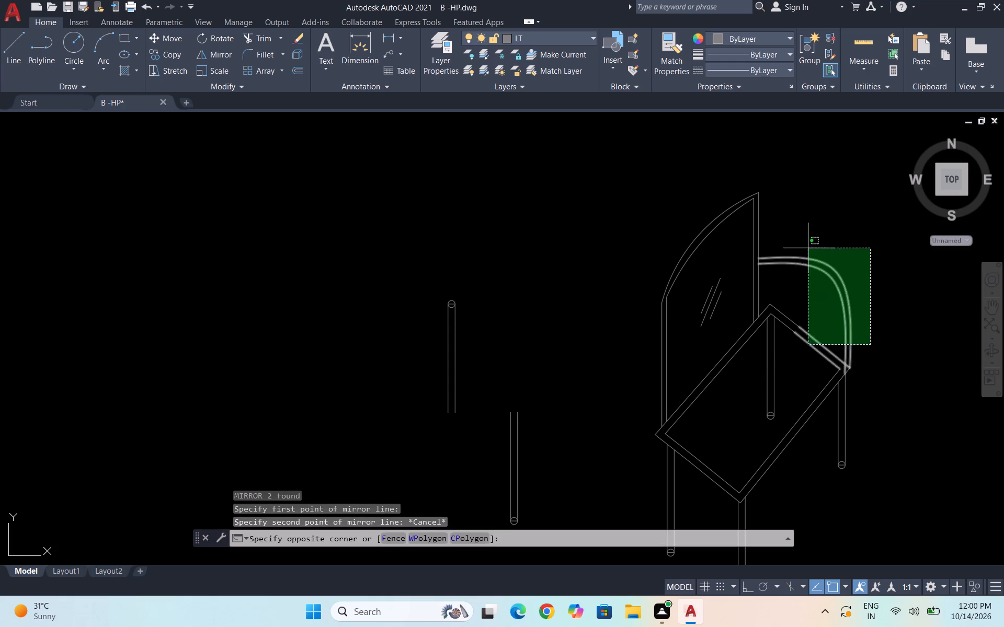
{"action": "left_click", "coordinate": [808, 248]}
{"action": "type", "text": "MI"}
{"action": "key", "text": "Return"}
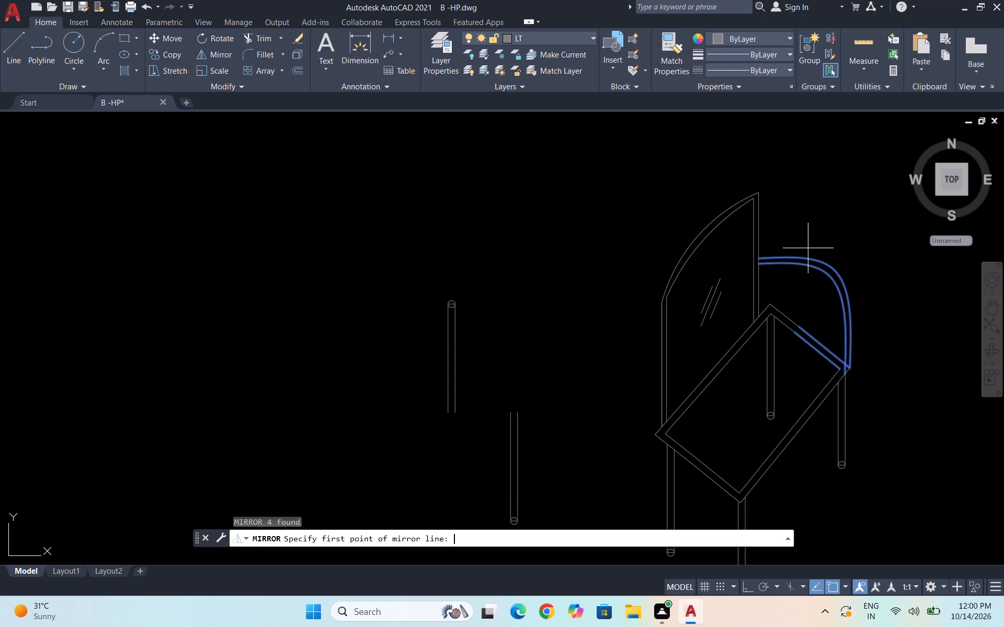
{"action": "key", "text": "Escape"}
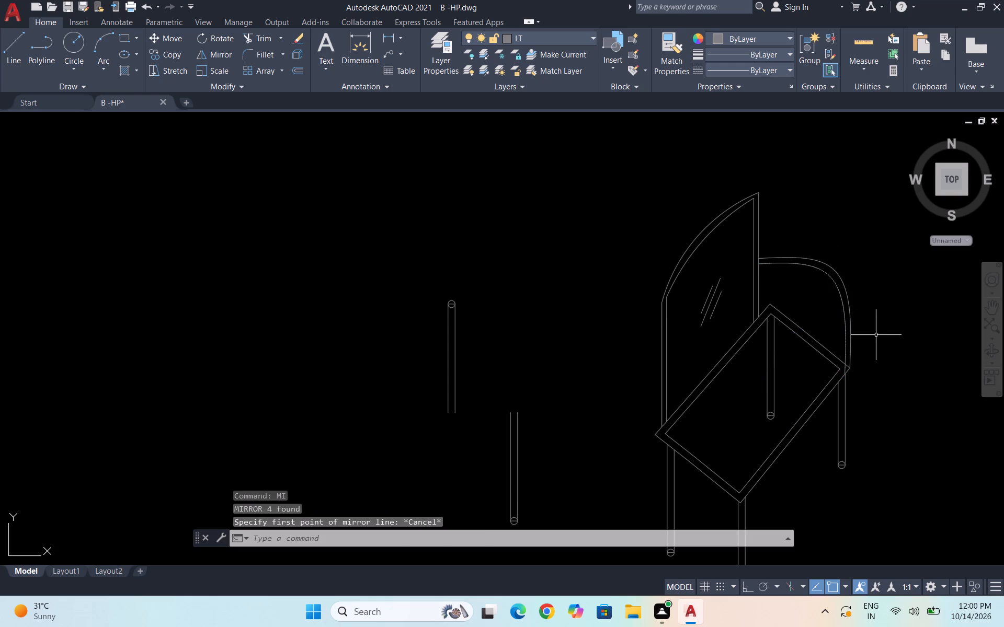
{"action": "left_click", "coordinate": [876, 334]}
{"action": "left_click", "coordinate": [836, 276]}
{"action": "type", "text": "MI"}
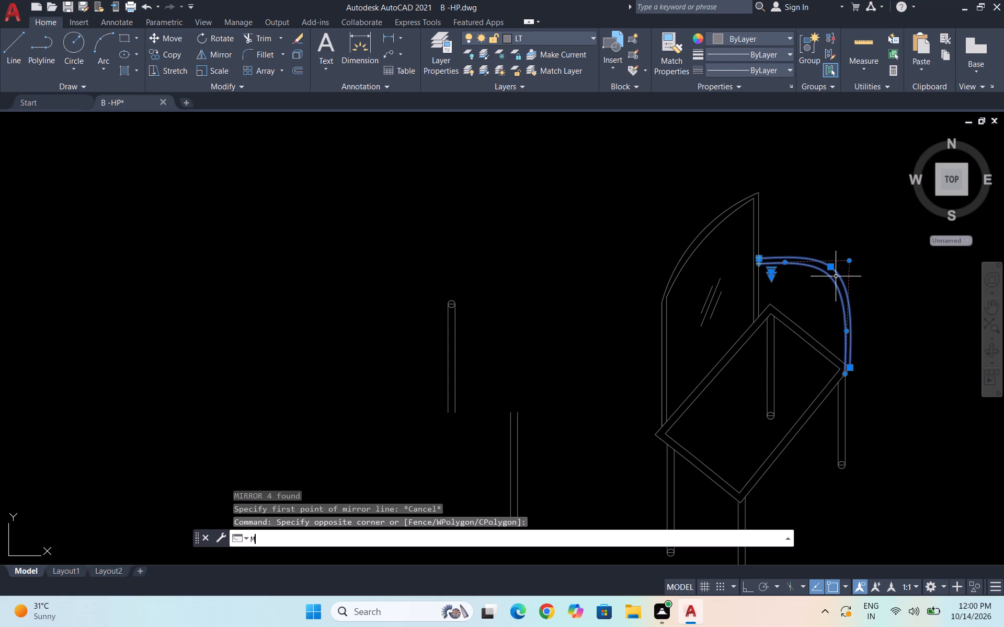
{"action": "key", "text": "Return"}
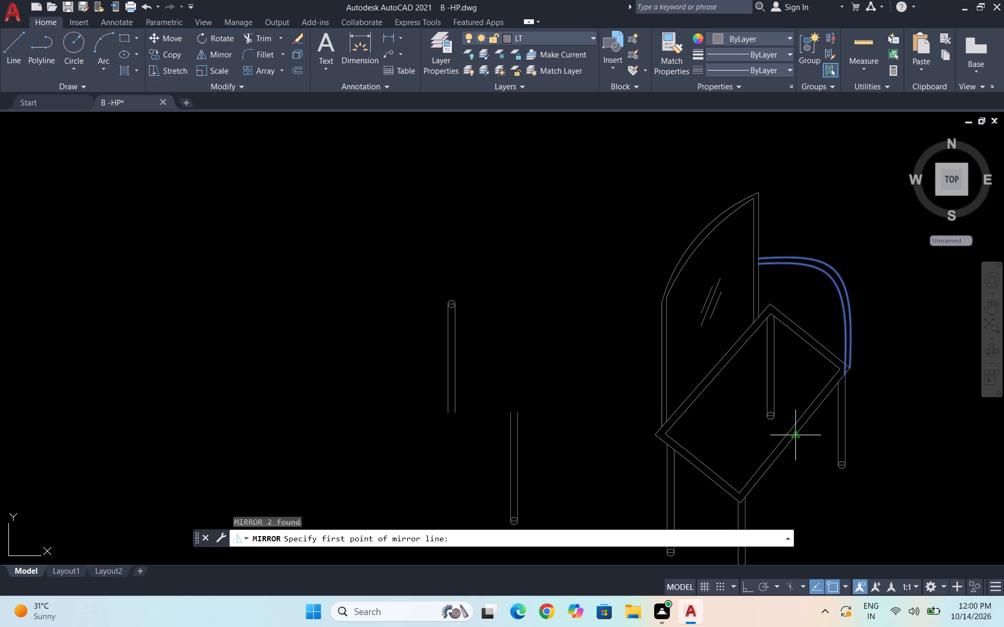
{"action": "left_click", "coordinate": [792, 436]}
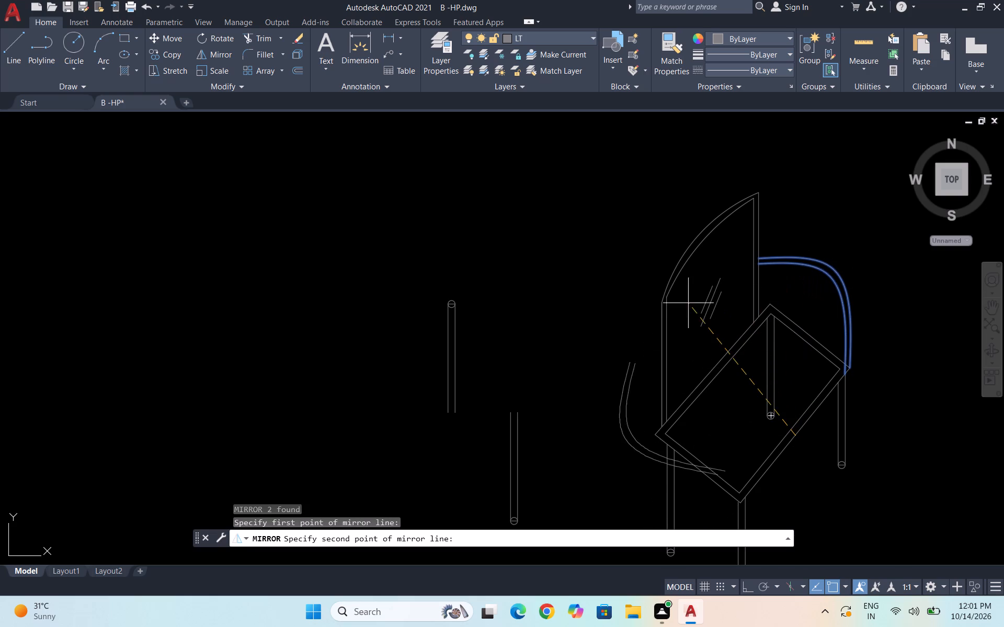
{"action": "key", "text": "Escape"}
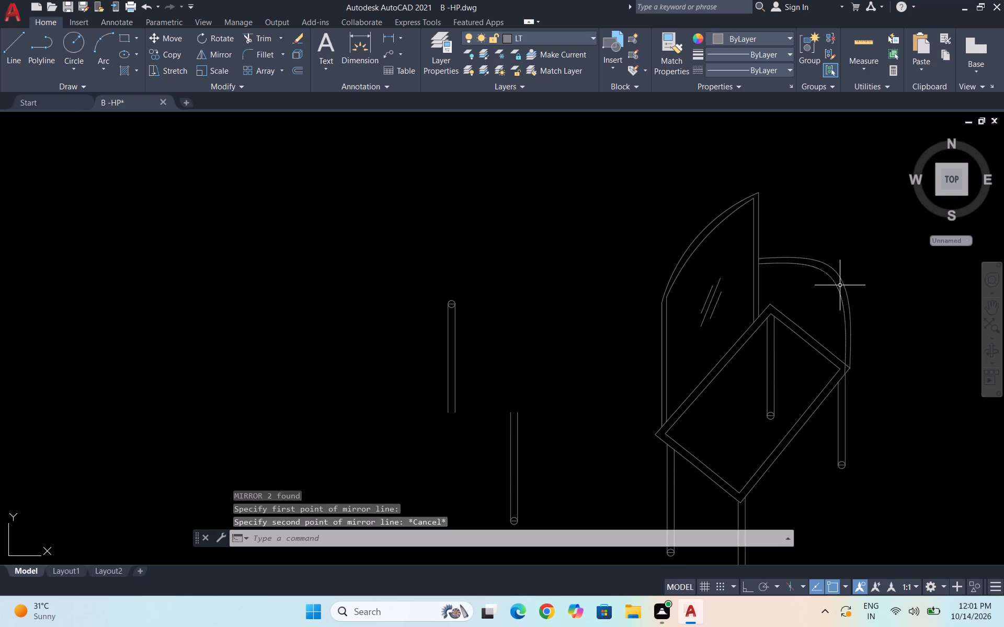
Copy both armrest splines from the inner spline's seat end to the seat's lowest outer corner, forming the second armrest.
{"action": "left_click", "coordinate": [847, 285]}
{"action": "left_click", "coordinate": [842, 299]}
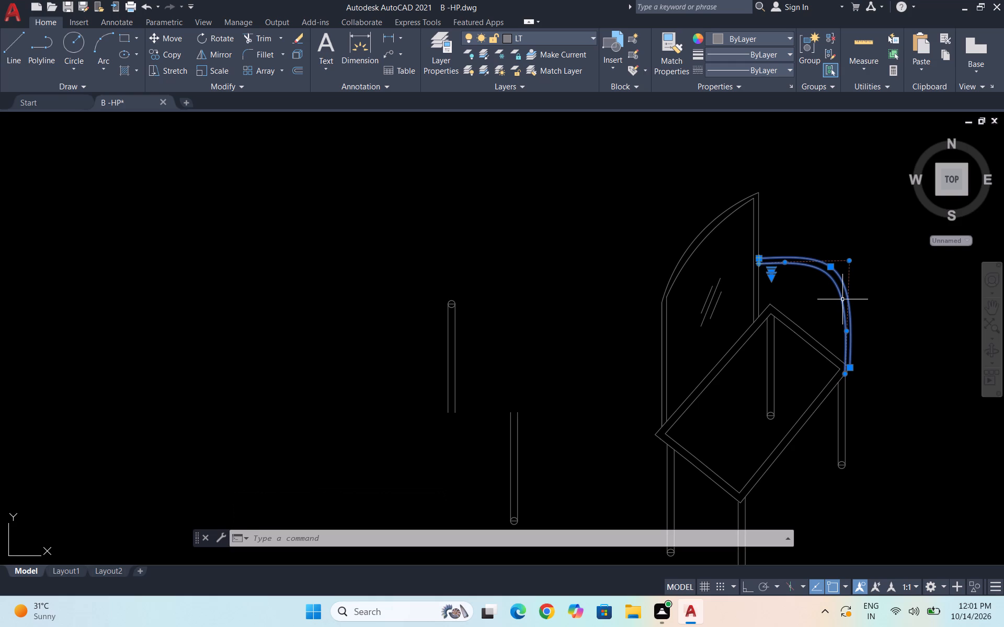
{"action": "type", "text": "CO"}
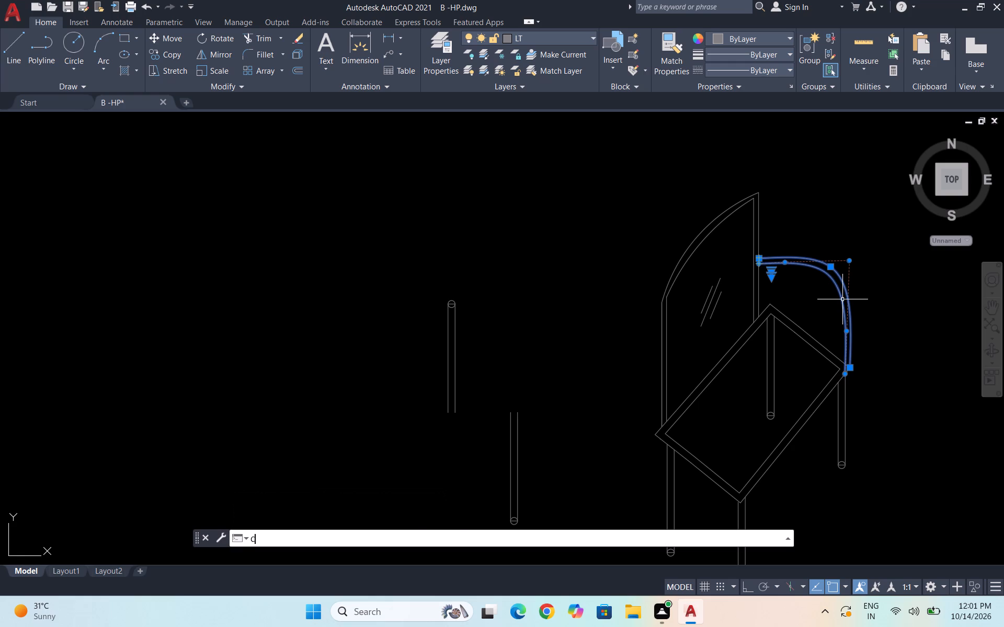
{"action": "key", "text": "Return"}
{"action": "scroll", "coordinate": [828, 408], "scroll_direction": "up", "scroll_amount": 1}
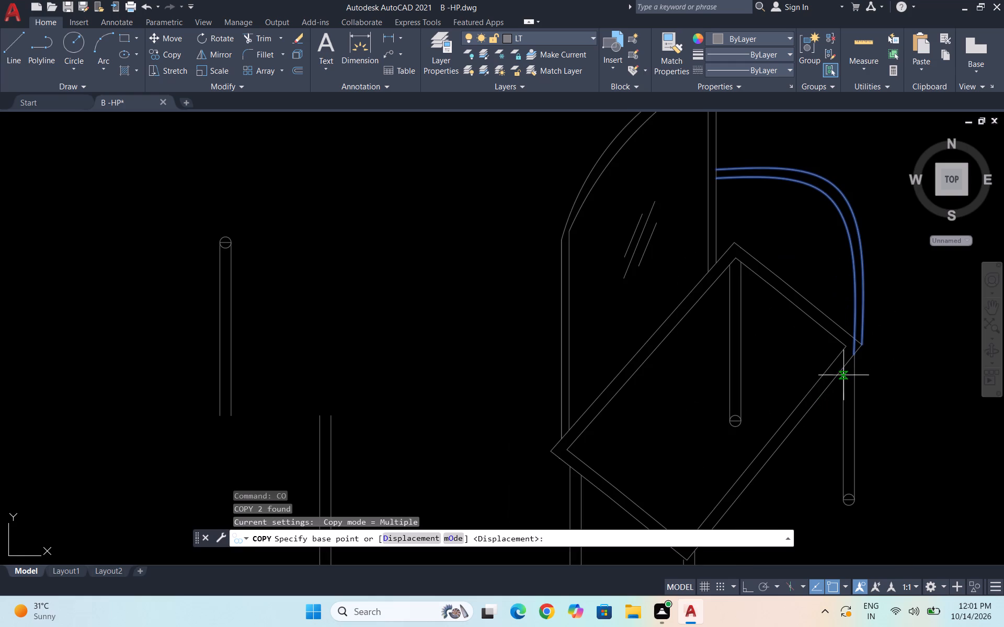
{"action": "left_click", "coordinate": [853, 355]}
{"action": "scroll", "coordinate": [879, 333], "scroll_direction": "down", "scroll_amount": 2}
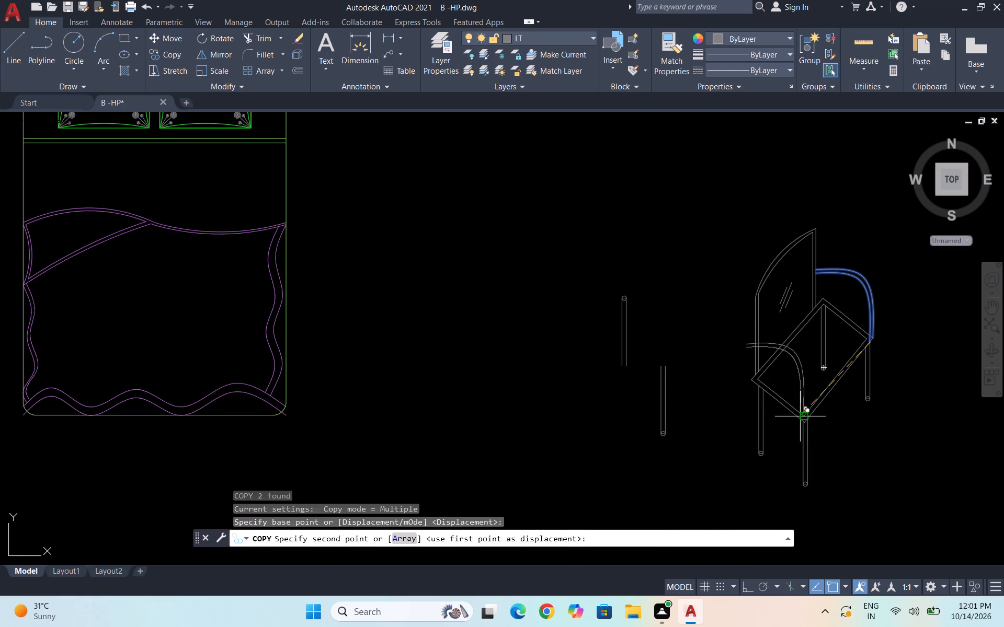
{"action": "scroll", "coordinate": [814, 425], "scroll_direction": "up", "scroll_amount": 1}
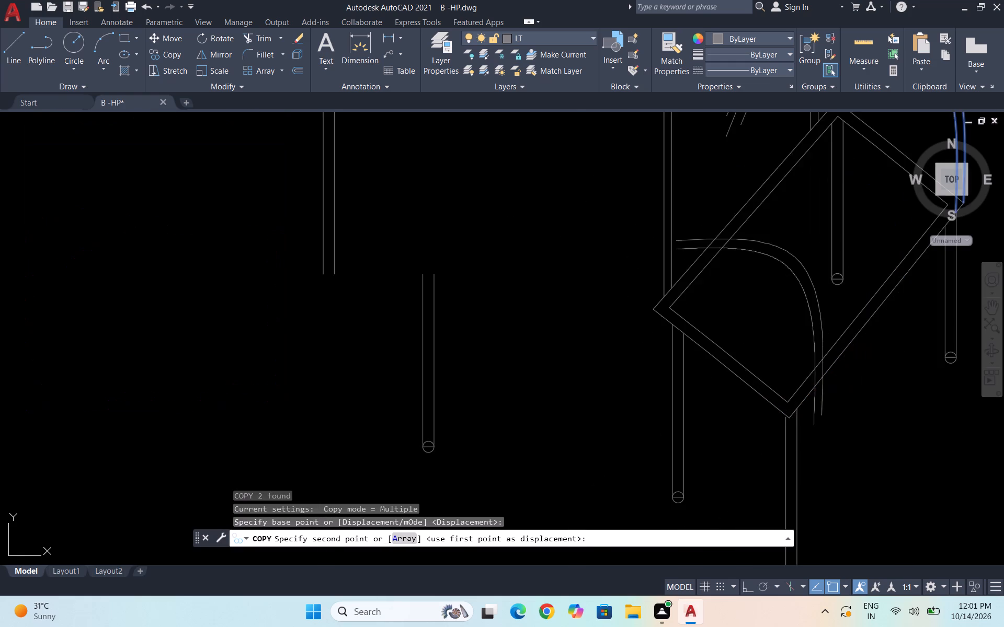
{"action": "scroll", "coordinate": [811, 426], "scroll_direction": "up", "scroll_amount": 2}
{"action": "left_click", "coordinate": [778, 415]}
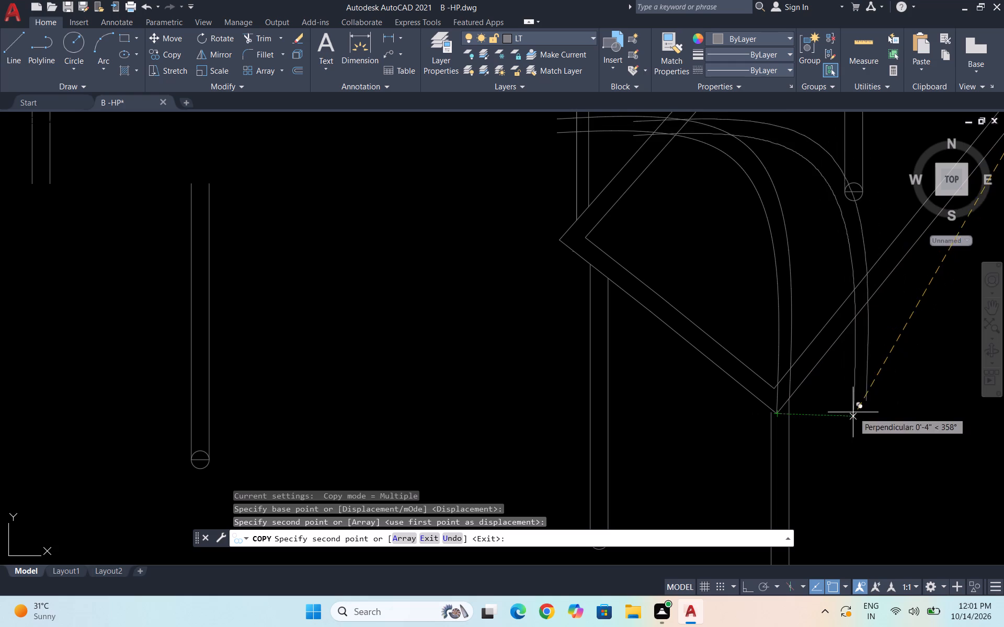
{"action": "key", "text": "grave"}
{"action": "key", "text": "Escape"}
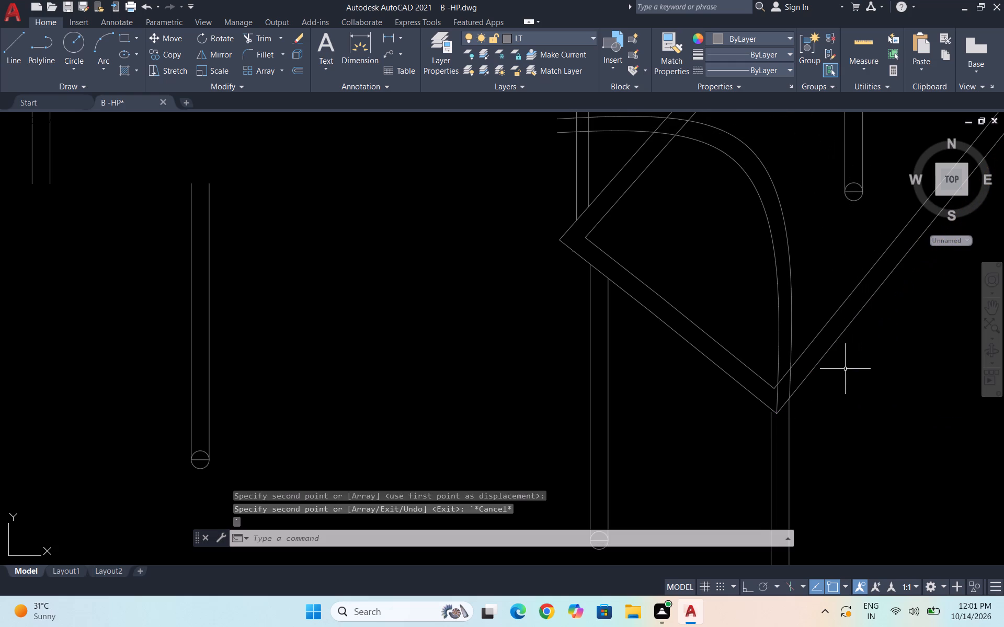
Extend the line of the leg beneath the seat's lowest corner up to the seat edge.
{"action": "type", "text": "EX"}
{"action": "key", "text": "Return"}
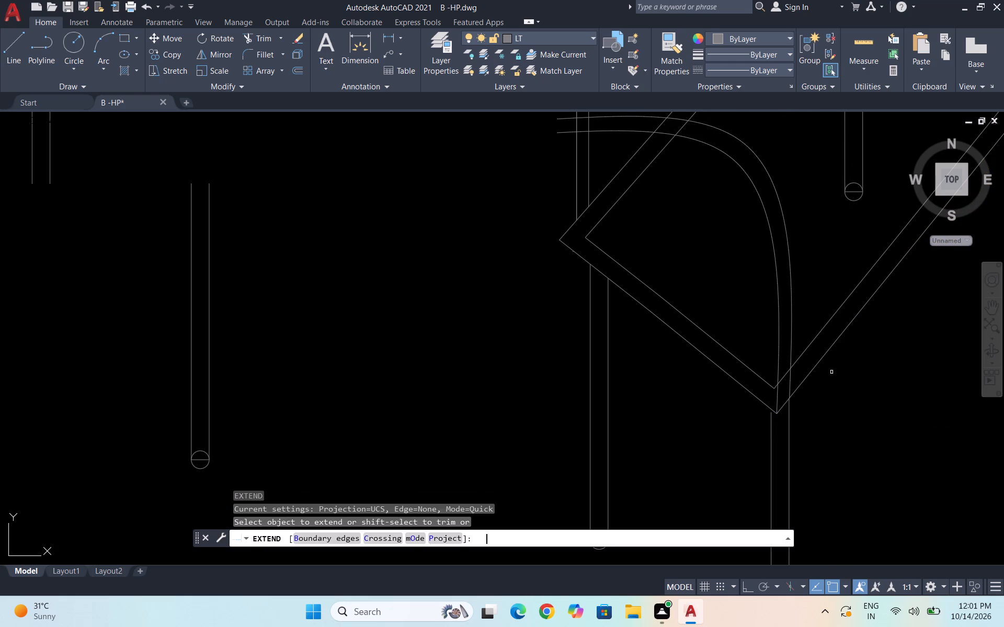
{"action": "left_click", "coordinate": [772, 431]}
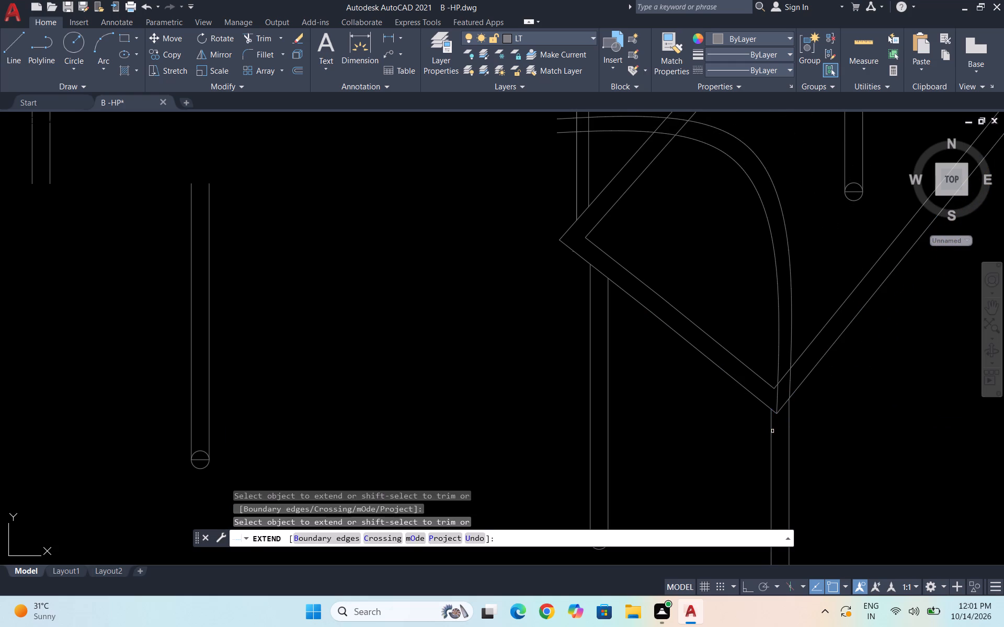
{"action": "key", "text": "Escape"}
Trim both splines of the copied armrest where they overshoot and cross the backrest's double upright.
{"action": "scroll", "coordinate": [761, 427], "scroll_direction": "down", "scroll_amount": 3}
{"action": "scroll", "coordinate": [738, 390], "scroll_direction": "up", "scroll_amount": 1}
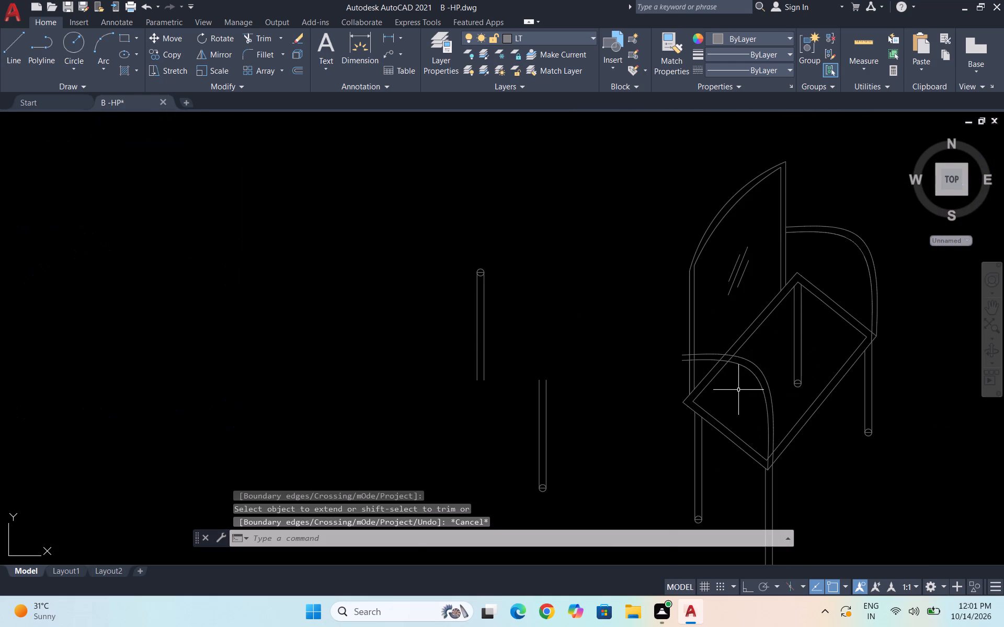
{"action": "scroll", "coordinate": [738, 389], "scroll_direction": "up", "scroll_amount": 1}
{"action": "key", "text": "r"}
{"action": "key", "text": "BackSpace"}
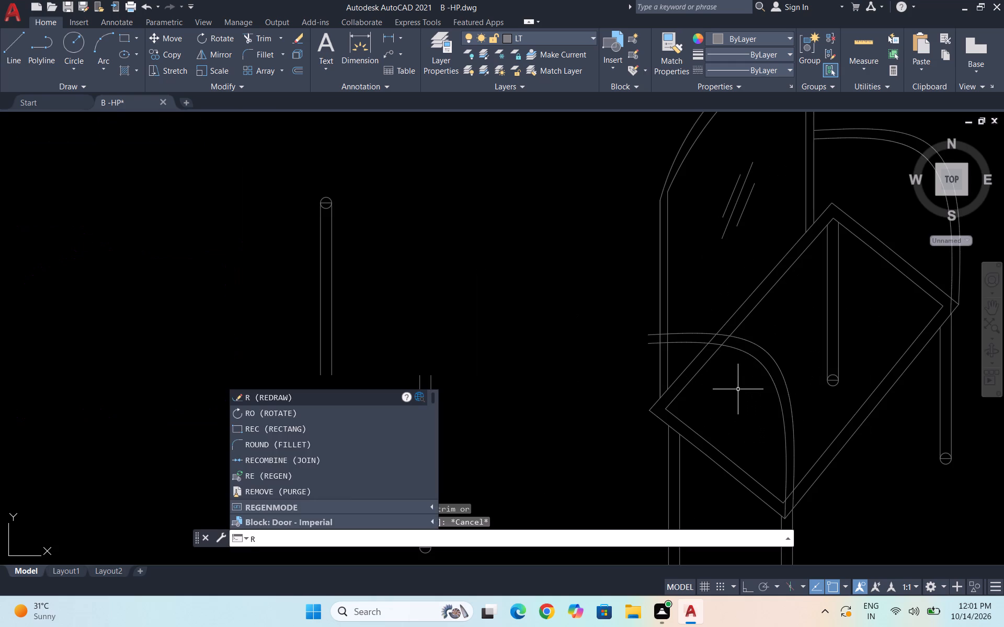
{"action": "type", "text": "TR"}
{"action": "key", "text": "Return"}
{"action": "scroll", "coordinate": [689, 353], "scroll_direction": "up", "scroll_amount": 3}
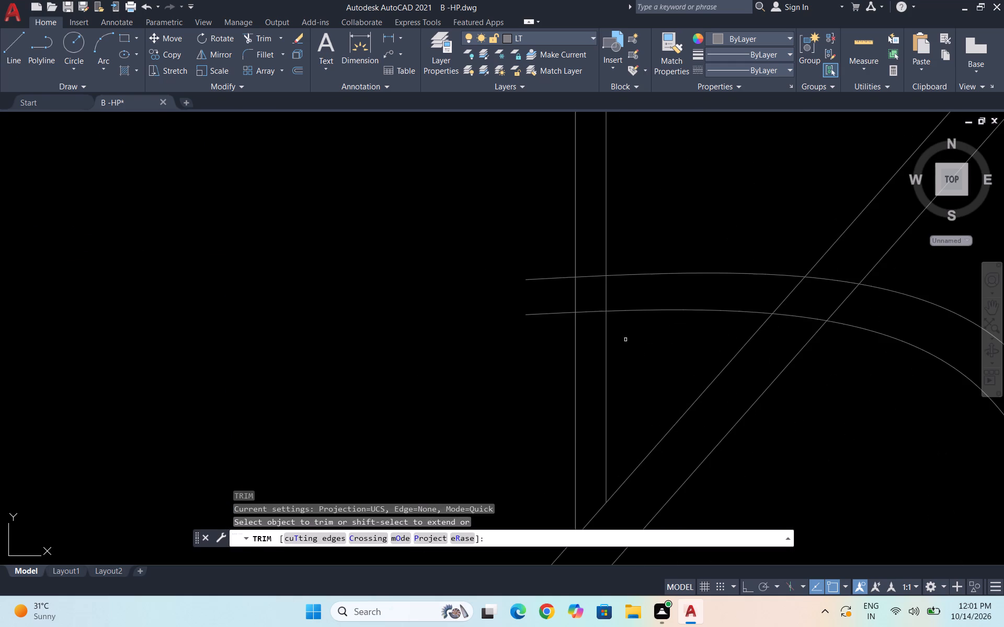
{"action": "left_click_drag", "start_coordinate": [554, 270], "coordinate": [565, 346]}
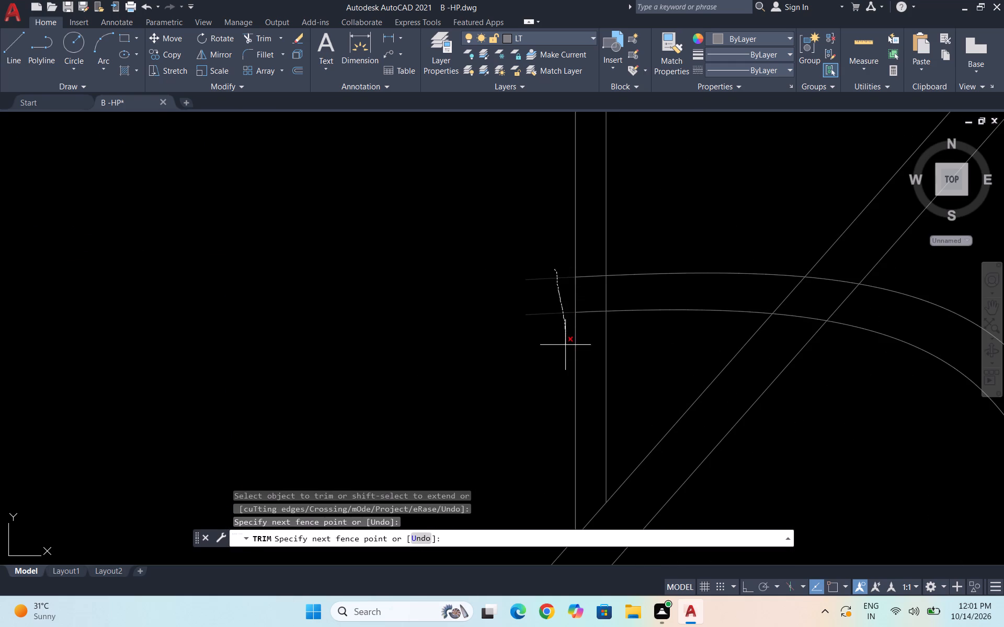
{"action": "left_click_drag", "start_coordinate": [565, 346], "coordinate": [566, 354]}
{"action": "scroll", "coordinate": [597, 287], "scroll_direction": "down", "scroll_amount": 6}
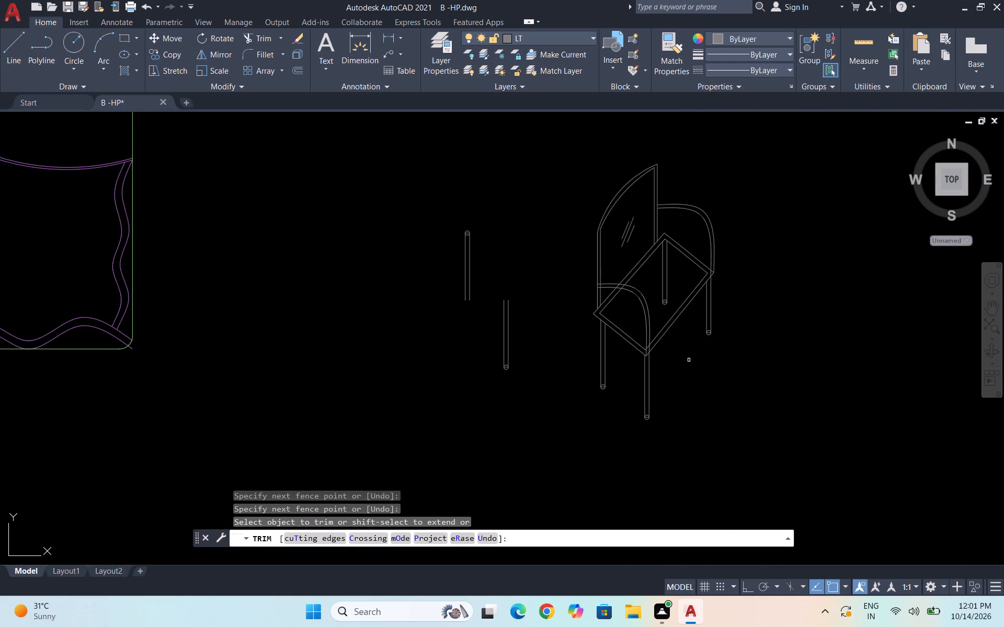
{"action": "scroll", "coordinate": [601, 293], "scroll_direction": "up", "scroll_amount": 4}
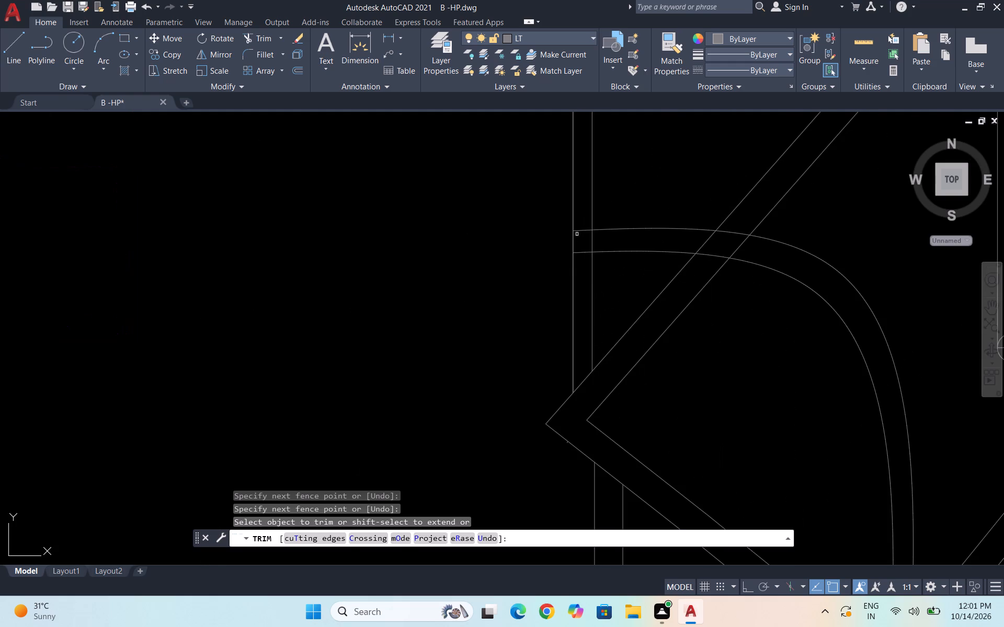
{"action": "left_click_drag", "start_coordinate": [580, 231], "coordinate": [584, 243]}
{"action": "left_click", "coordinate": [580, 252]}
{"action": "scroll", "coordinate": [600, 243], "scroll_direction": "down", "scroll_amount": 3}
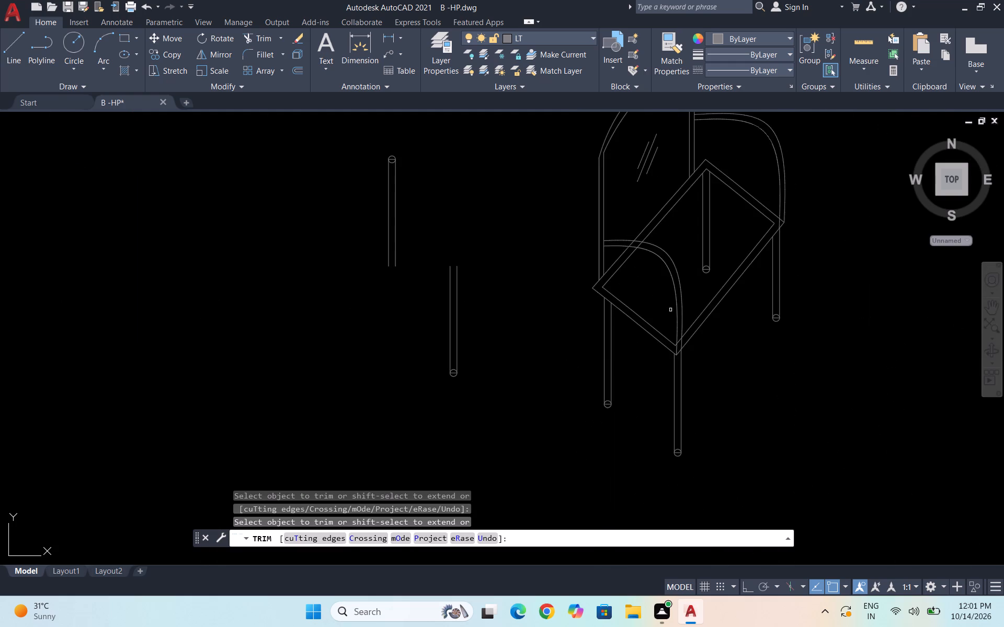
{"action": "scroll", "coordinate": [682, 325], "scroll_direction": "down", "scroll_amount": 2}
{"action": "key", "text": "Escape"}
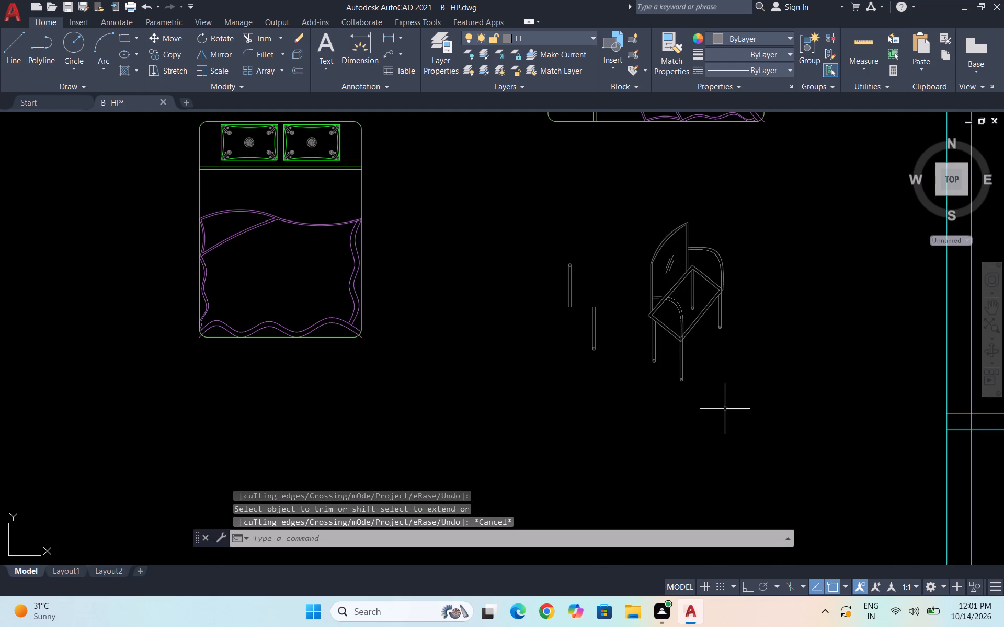
Erase the two leftover round-ended leg pieces standing apart from the chair.
{"action": "scroll", "coordinate": [751, 298], "scroll_direction": "up", "scroll_amount": 2}
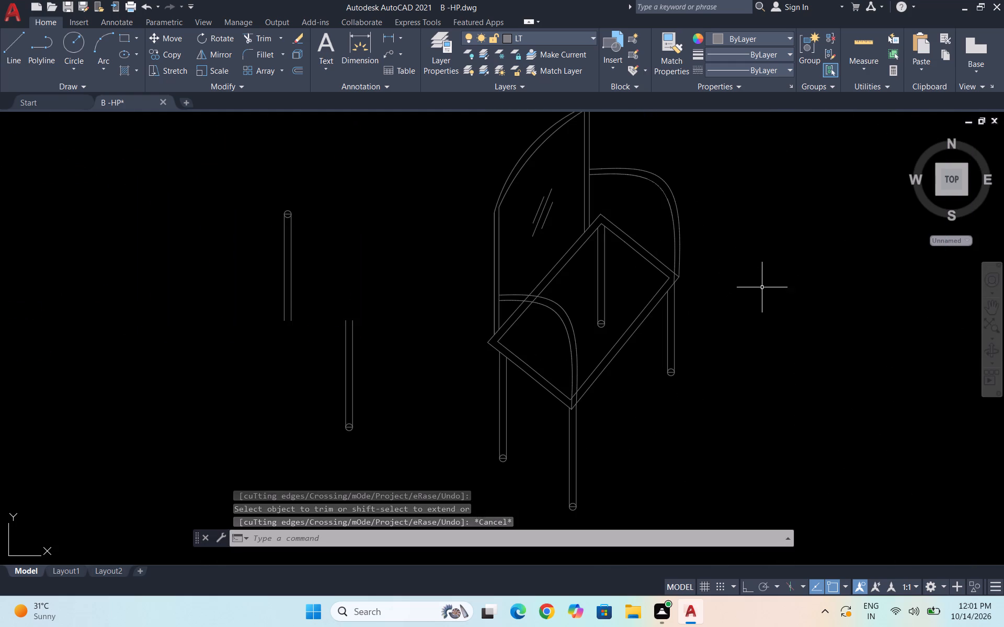
{"action": "scroll", "coordinate": [768, 265], "scroll_direction": "down", "scroll_amount": 2}
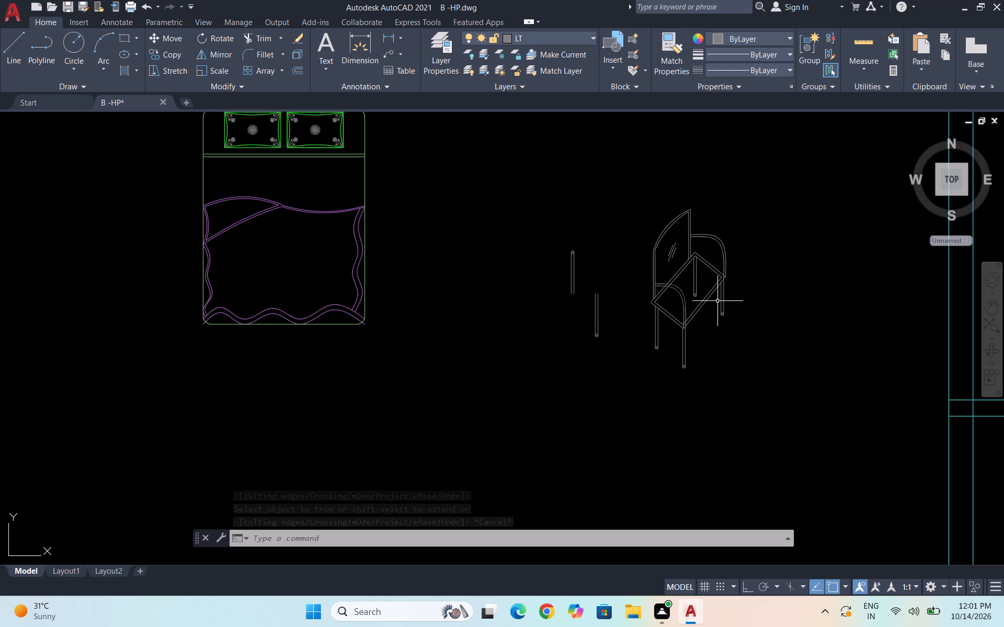
{"action": "scroll", "coordinate": [589, 316], "scroll_direction": "up", "scroll_amount": 1}
{"action": "left_click_drag", "start_coordinate": [633, 376], "coordinate": [627, 371]}
{"action": "left_click", "coordinate": [506, 194]}
{"action": "key", "text": "Delete"}
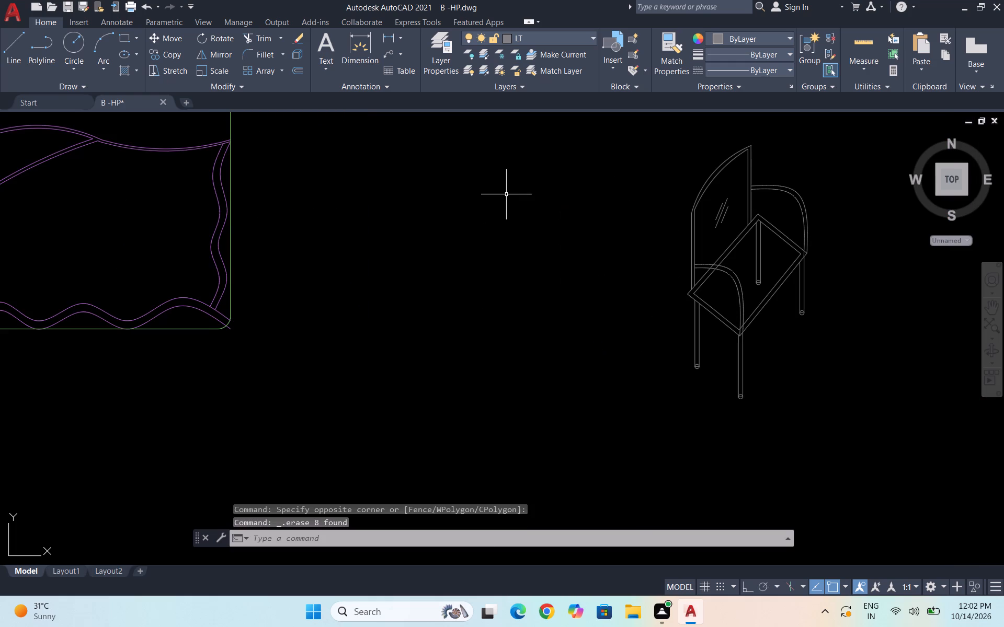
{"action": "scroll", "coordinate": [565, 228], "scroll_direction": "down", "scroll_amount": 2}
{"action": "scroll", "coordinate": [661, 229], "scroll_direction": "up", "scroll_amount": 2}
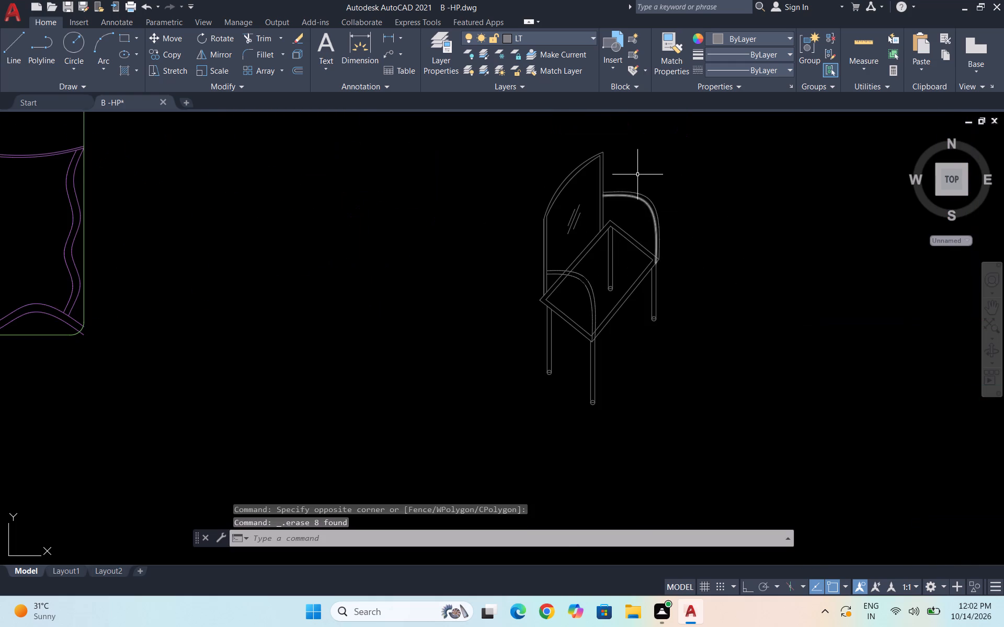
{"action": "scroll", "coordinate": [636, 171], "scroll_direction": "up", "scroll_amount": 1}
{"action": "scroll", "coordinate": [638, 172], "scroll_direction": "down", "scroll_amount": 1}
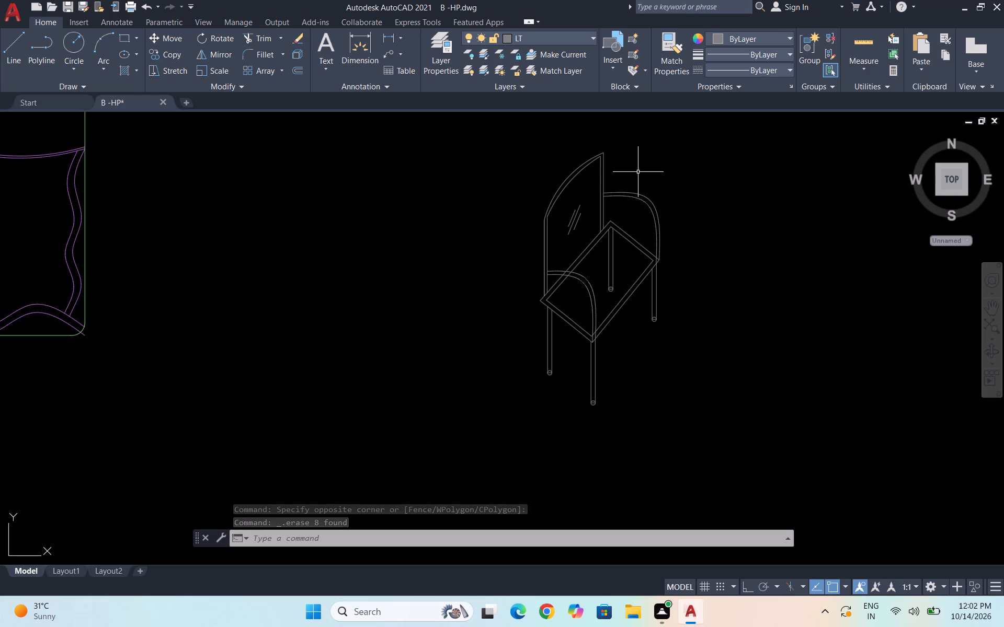
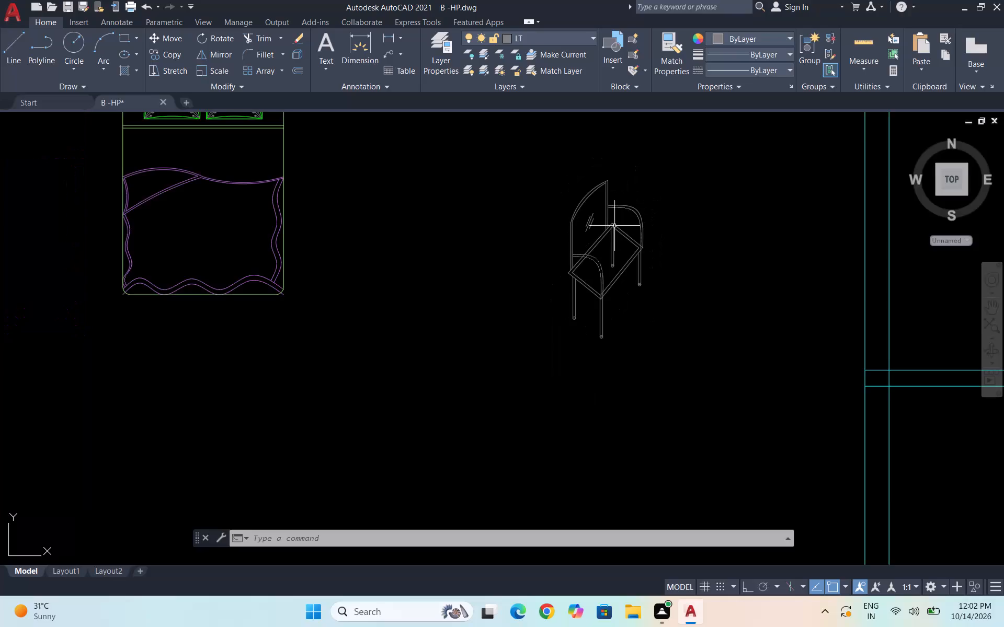
Copy the complete chair into the floor plan's narrow room directly below the upper-left bedroom, near its upper-left corner.
{"action": "scroll", "coordinate": [613, 226], "scroll_direction": "up", "scroll_amount": 1}
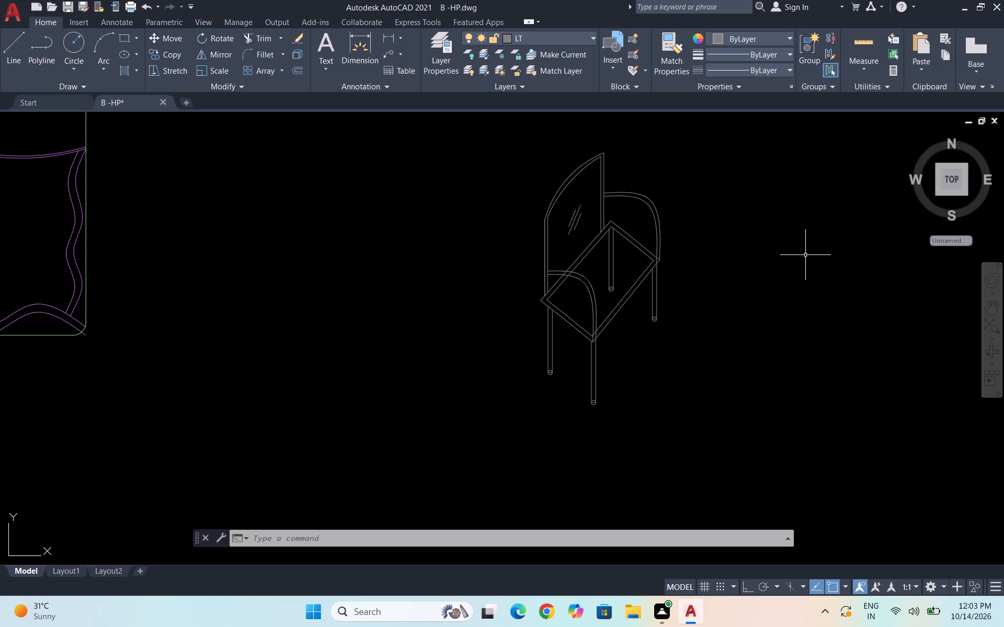
{"action": "scroll", "coordinate": [693, 277], "scroll_direction": "down", "scroll_amount": 3}
{"action": "key", "text": "Escape"}
{"action": "left_click", "coordinate": [705, 304]}
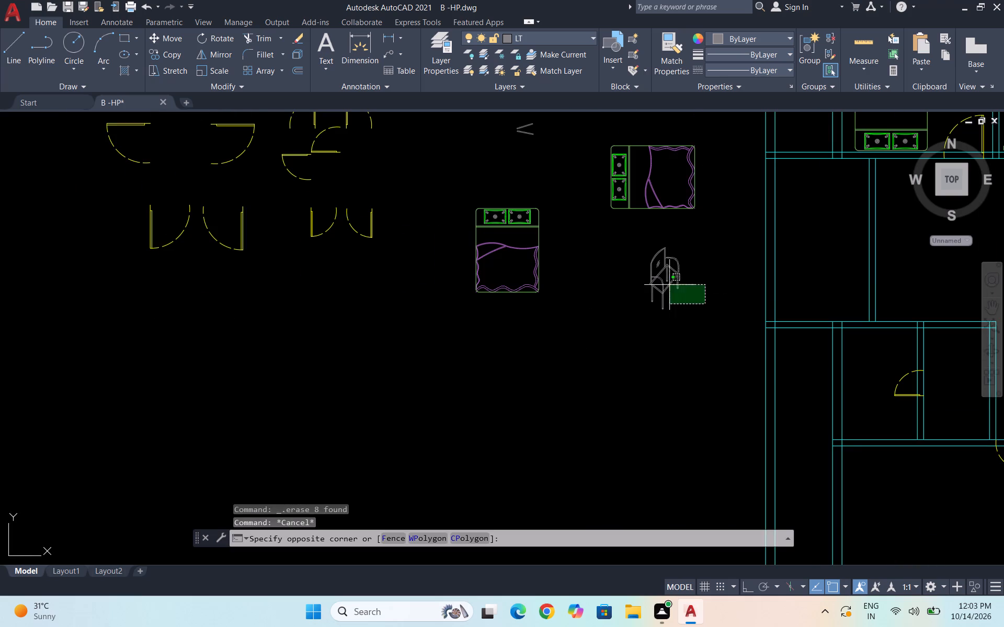
{"action": "left_click", "coordinate": [633, 244]}
{"action": "scroll", "coordinate": [685, 283], "scroll_direction": "up", "scroll_amount": 3}
{"action": "left_click", "coordinate": [718, 401]}
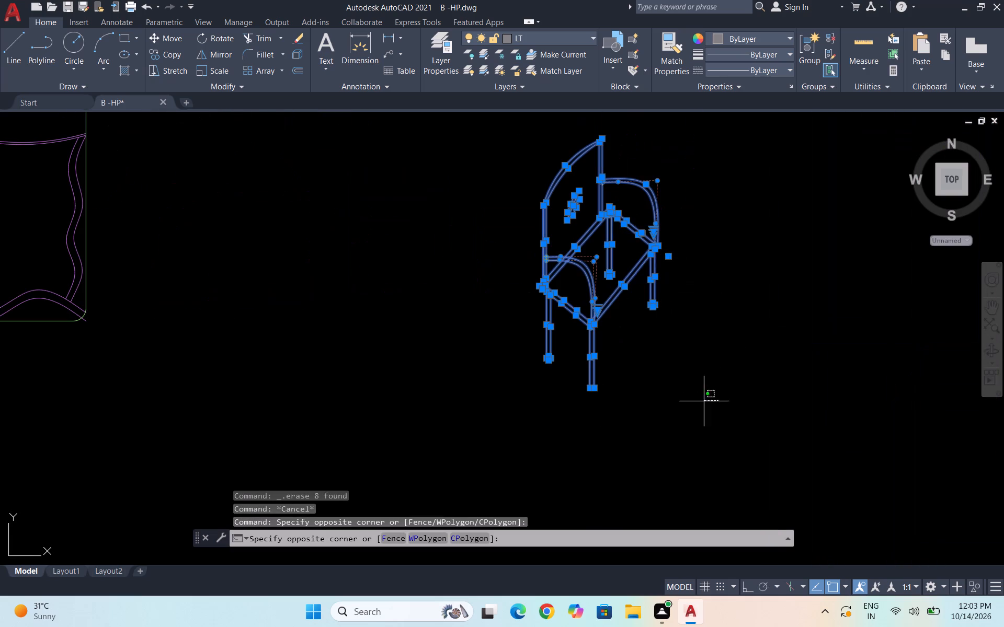
{"action": "left_click", "coordinate": [507, 135]}
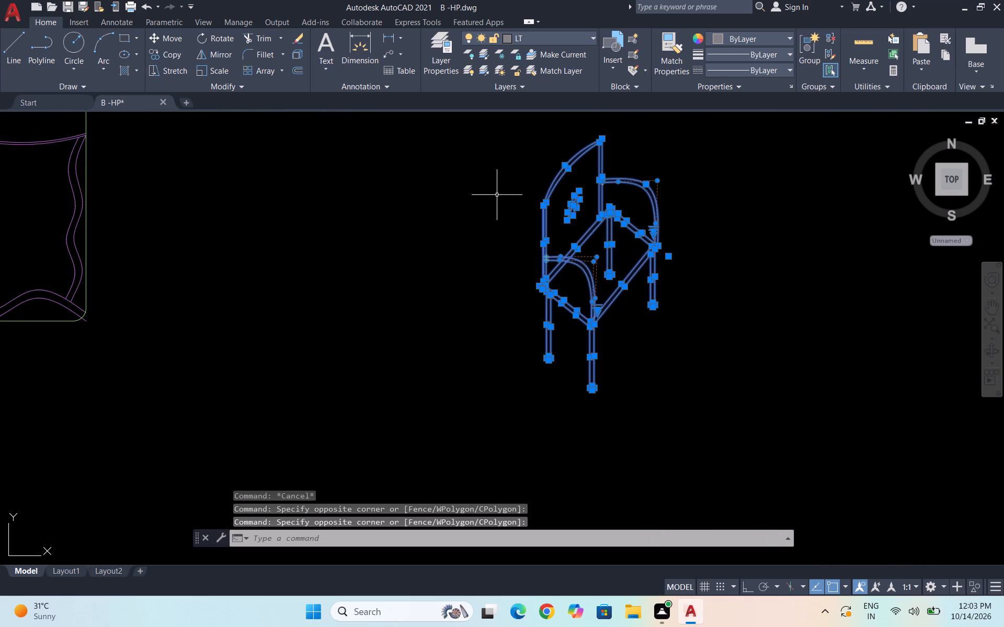
{"action": "type", "text": "CO"}
{"action": "key", "text": "Return"}
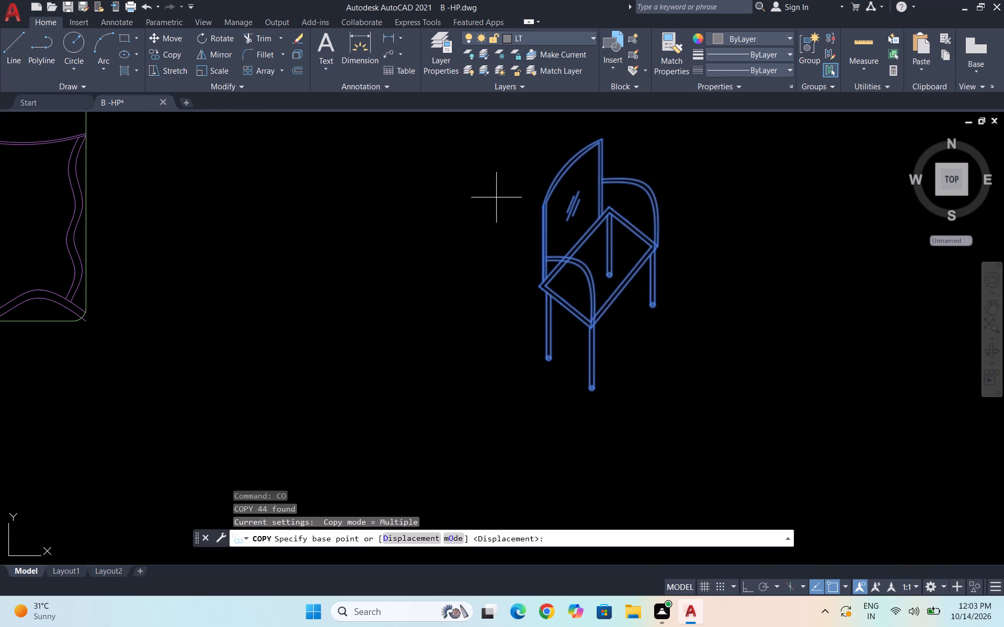
{"action": "left_click", "coordinate": [590, 348]}
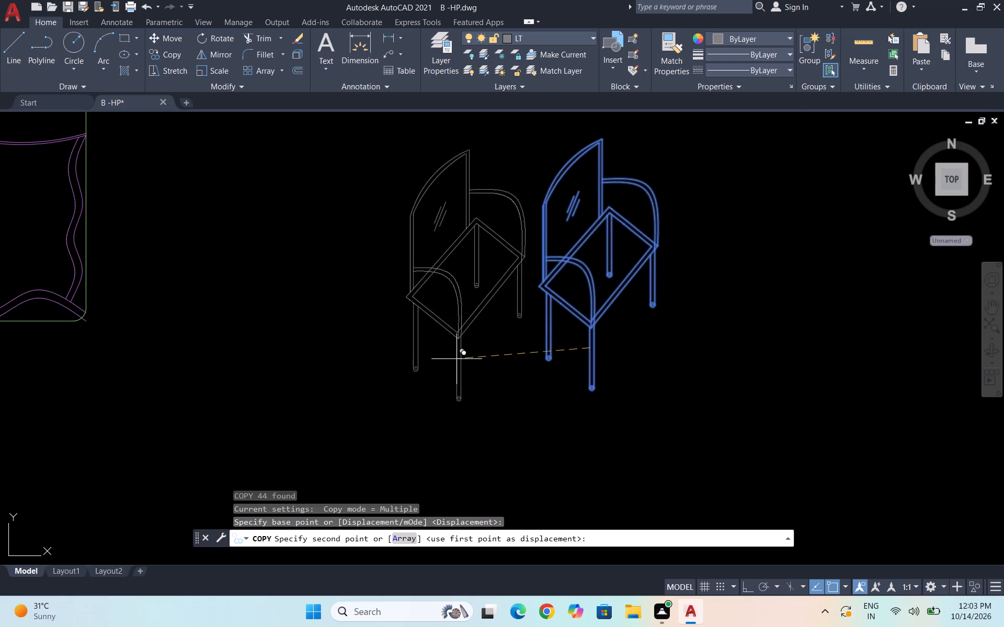
{"action": "scroll", "coordinate": [454, 362], "scroll_direction": "down", "scroll_amount": 2}
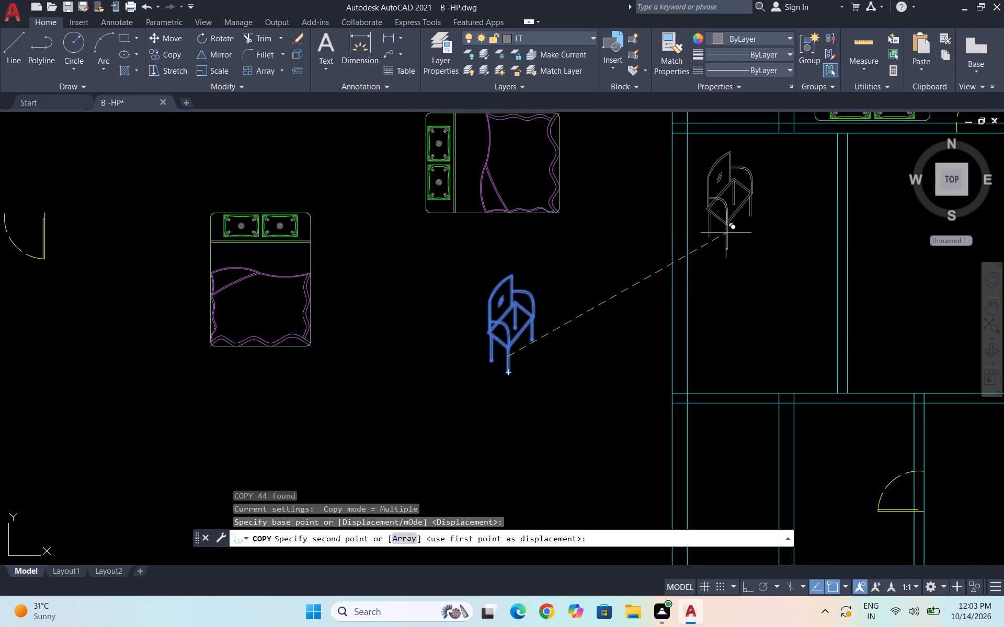
{"action": "left_click", "coordinate": [721, 228]}
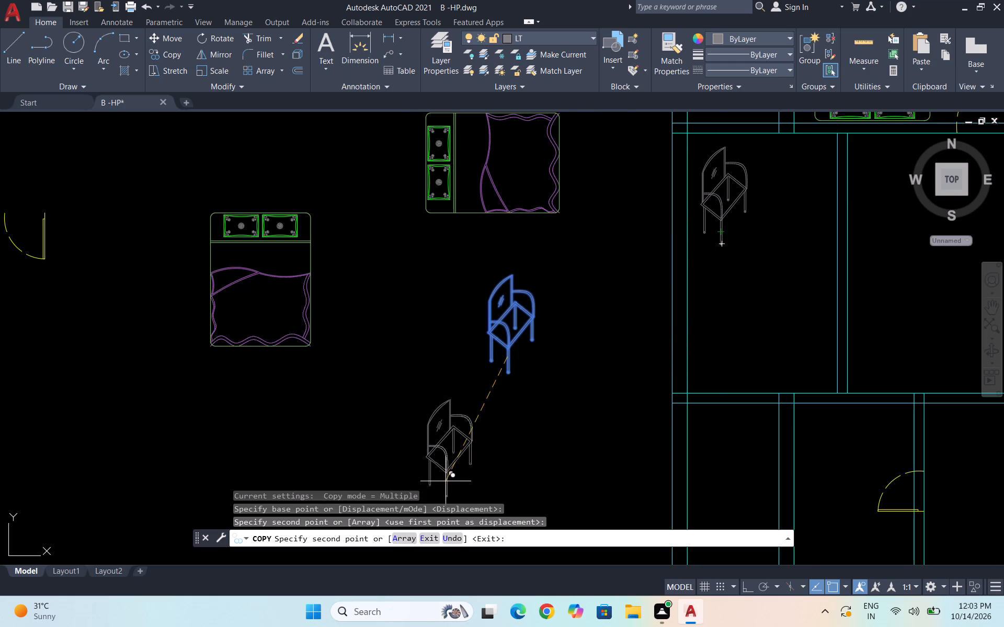
{"action": "key", "text": "Escape"}
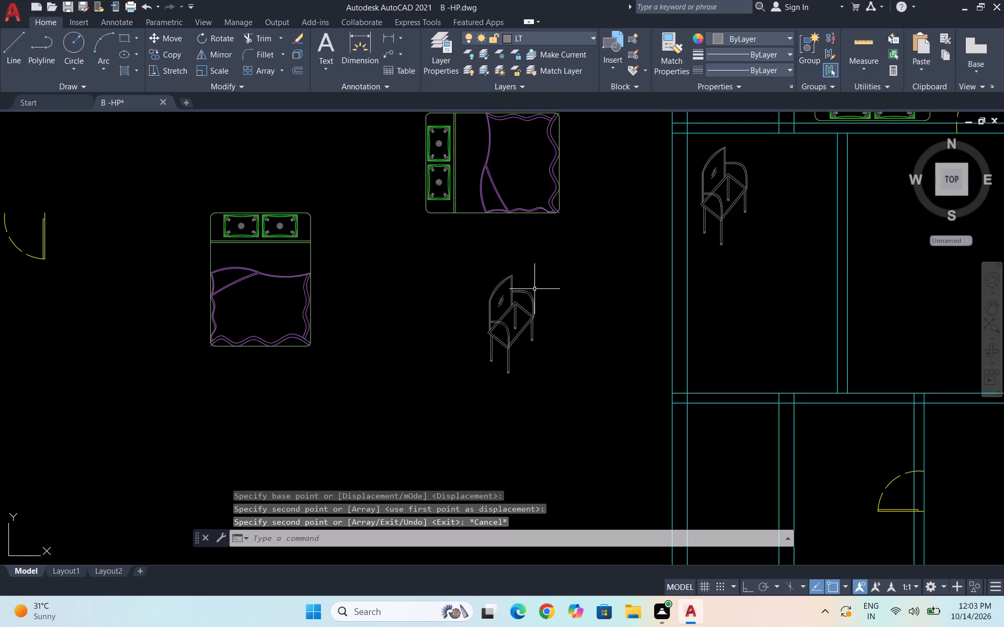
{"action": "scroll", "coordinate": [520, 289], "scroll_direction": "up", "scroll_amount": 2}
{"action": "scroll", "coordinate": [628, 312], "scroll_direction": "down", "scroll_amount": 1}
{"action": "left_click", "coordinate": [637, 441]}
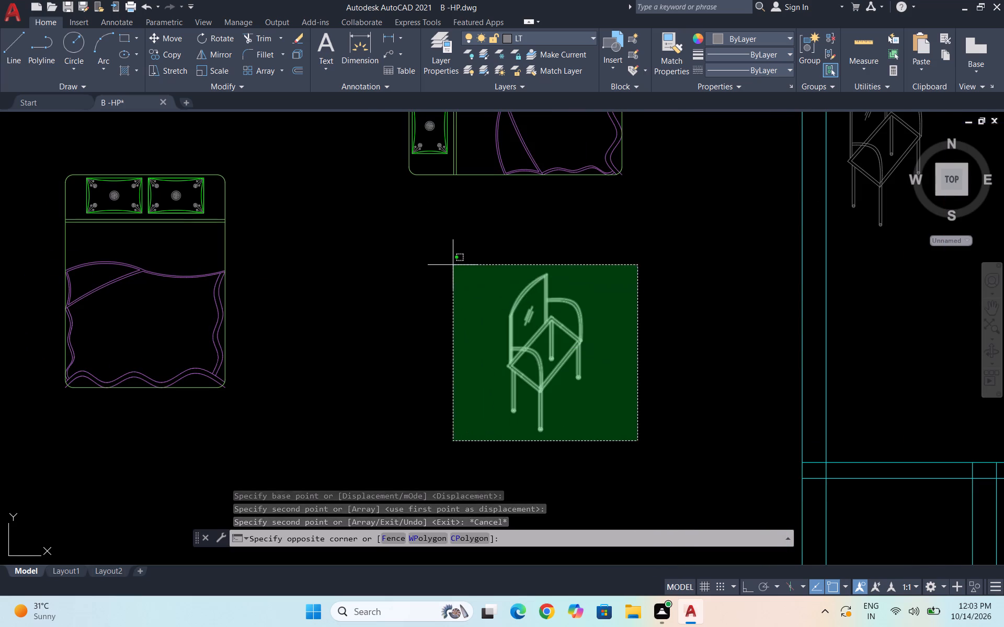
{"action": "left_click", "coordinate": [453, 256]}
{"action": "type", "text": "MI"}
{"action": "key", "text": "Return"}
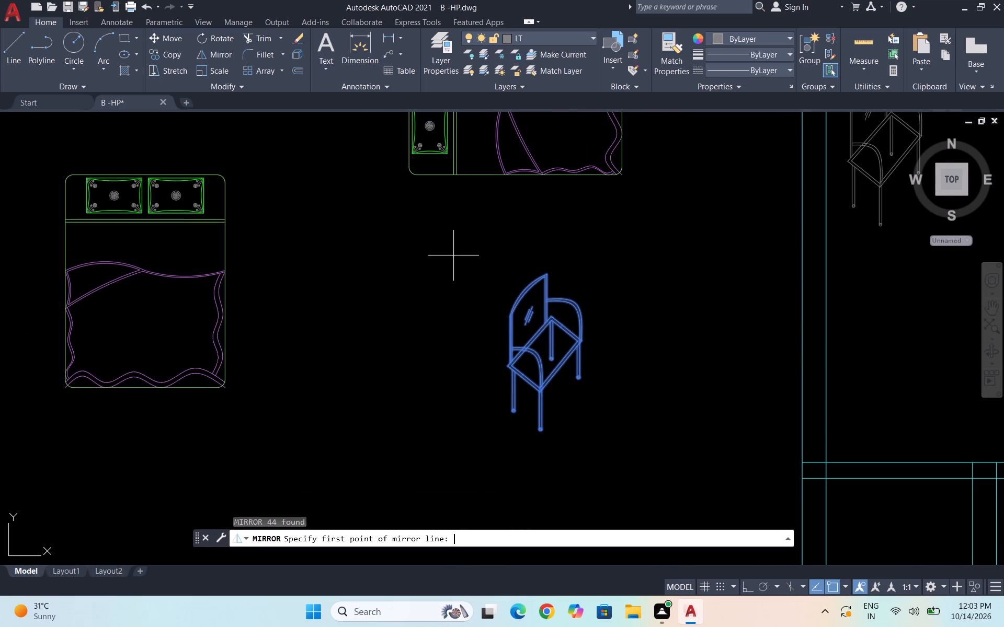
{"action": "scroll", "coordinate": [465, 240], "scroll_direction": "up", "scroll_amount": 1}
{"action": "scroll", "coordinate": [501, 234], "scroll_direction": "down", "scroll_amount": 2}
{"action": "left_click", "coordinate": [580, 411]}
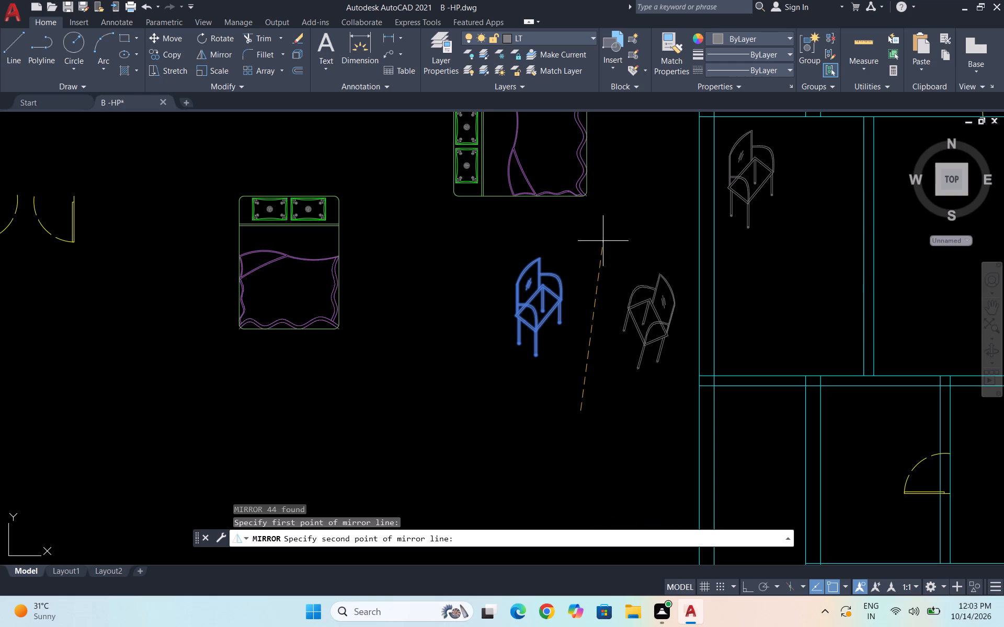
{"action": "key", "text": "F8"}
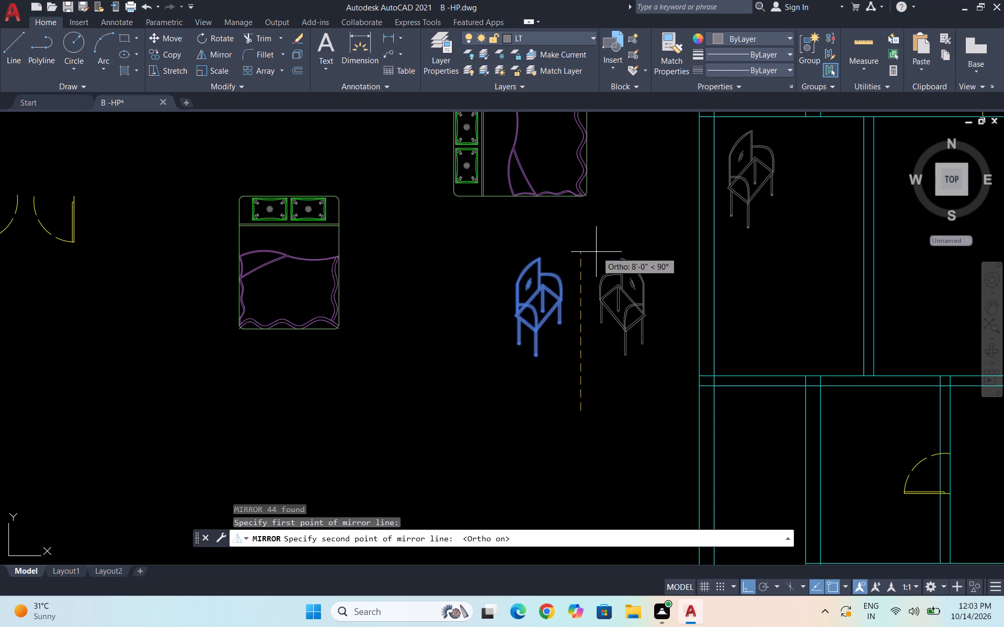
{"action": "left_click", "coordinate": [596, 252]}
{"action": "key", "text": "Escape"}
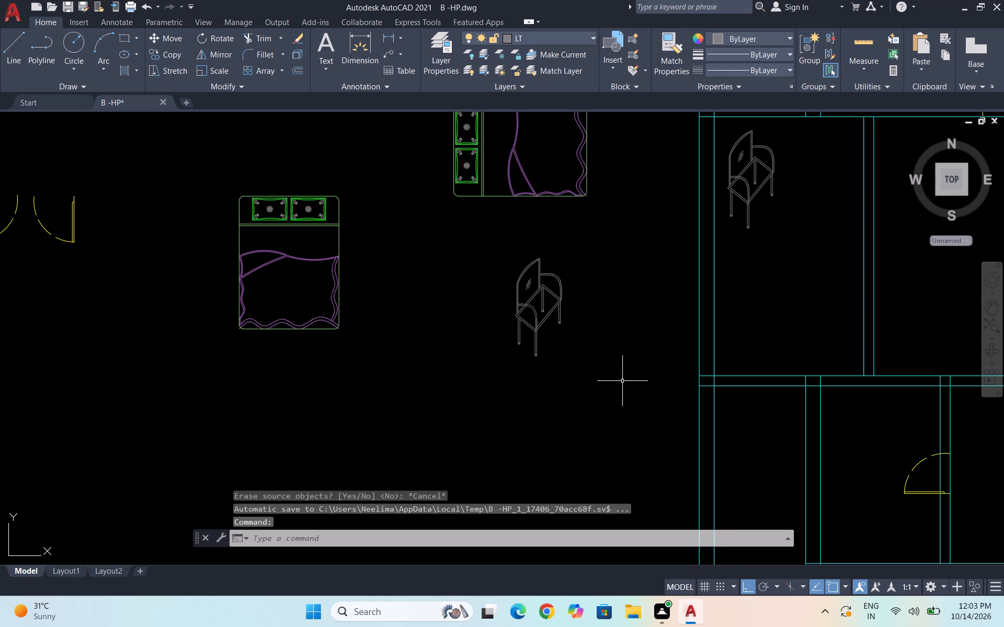
Mirror the original chair outside the plan across a vertical line to its right, keeping the source chair.
{"action": "left_click_drag", "start_coordinate": [617, 403], "coordinate": [610, 397]}
{"action": "left_click", "coordinate": [470, 245]}
{"action": "type", "text": "MI"}
{"action": "key", "text": "Return"}
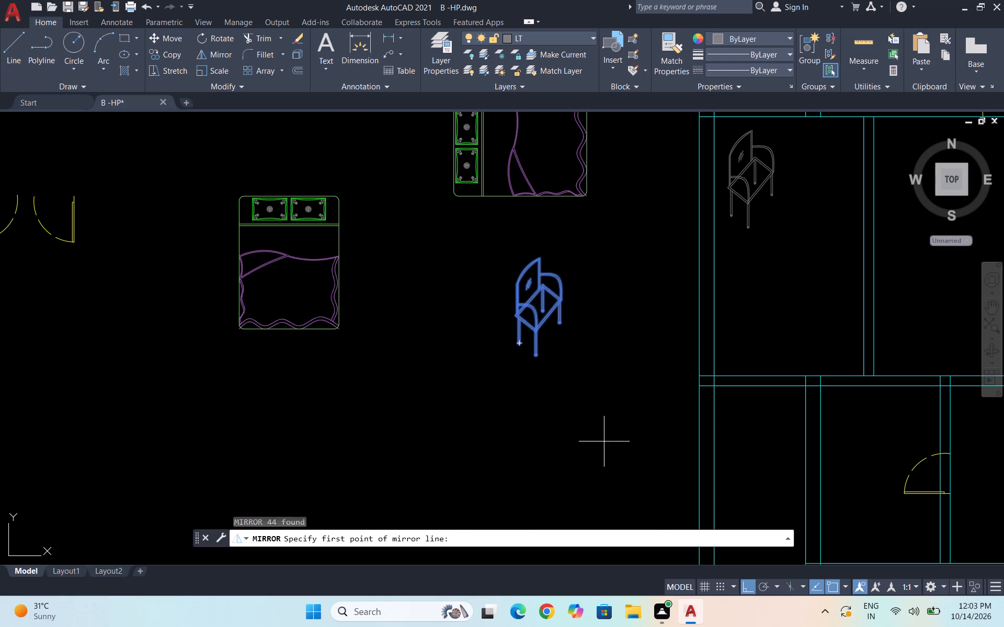
{"action": "left_click", "coordinate": [590, 439]}
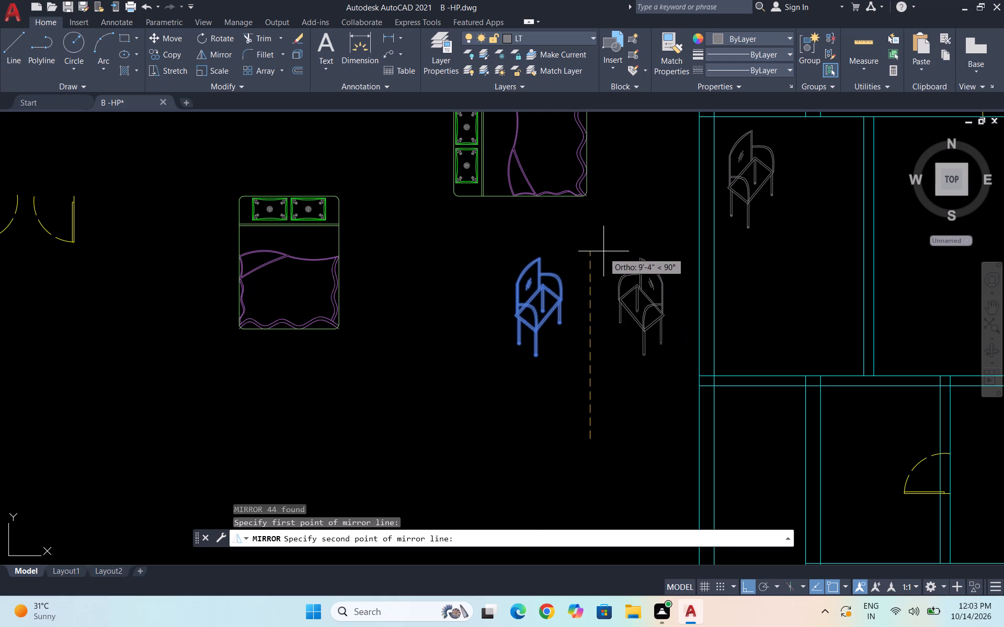
{"action": "left_click", "coordinate": [604, 249]}
{"action": "key", "text": "space"}
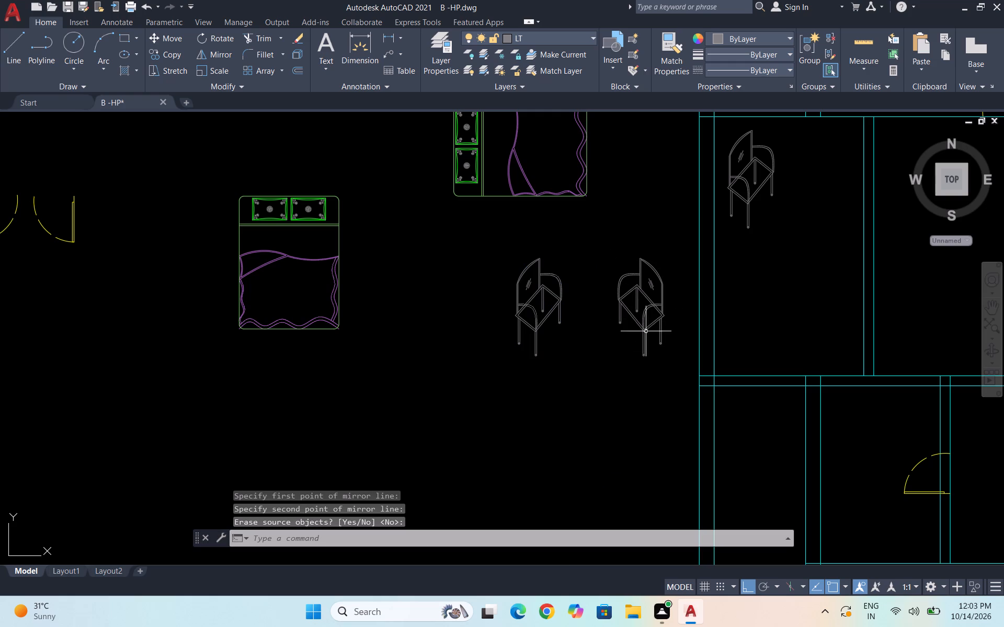
Copy the mirrored chair freely into the narrow room, facing the first chair copy and close to the inner wall.
{"action": "left_click", "coordinate": [682, 386]}
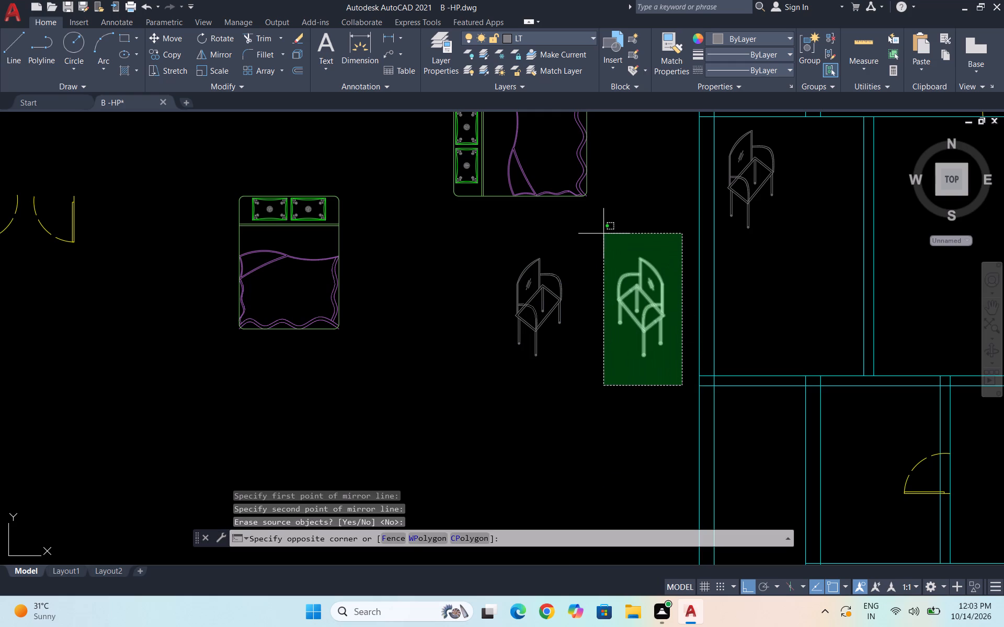
{"action": "left_click", "coordinate": [603, 233]}
{"action": "type", "text": "CO"}
{"action": "key", "text": "Return"}
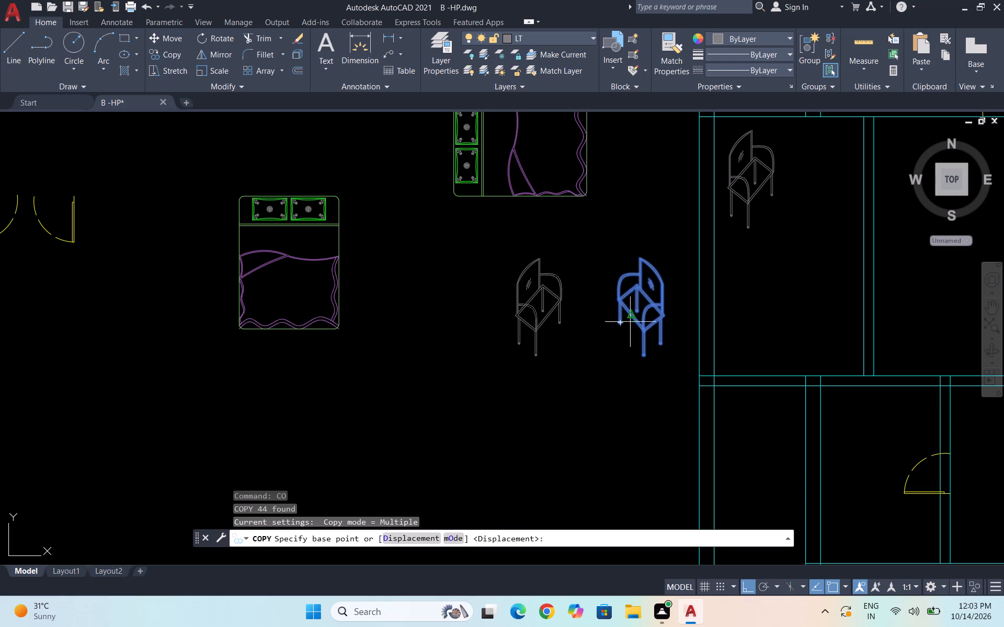
{"action": "left_click", "coordinate": [631, 316]}
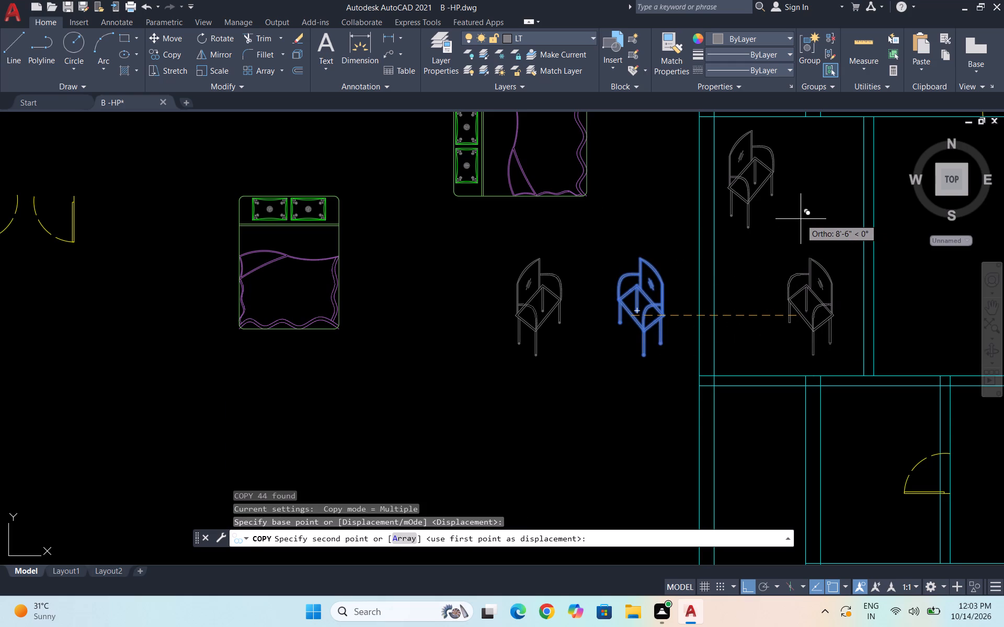
{"action": "key", "text": "F8"}
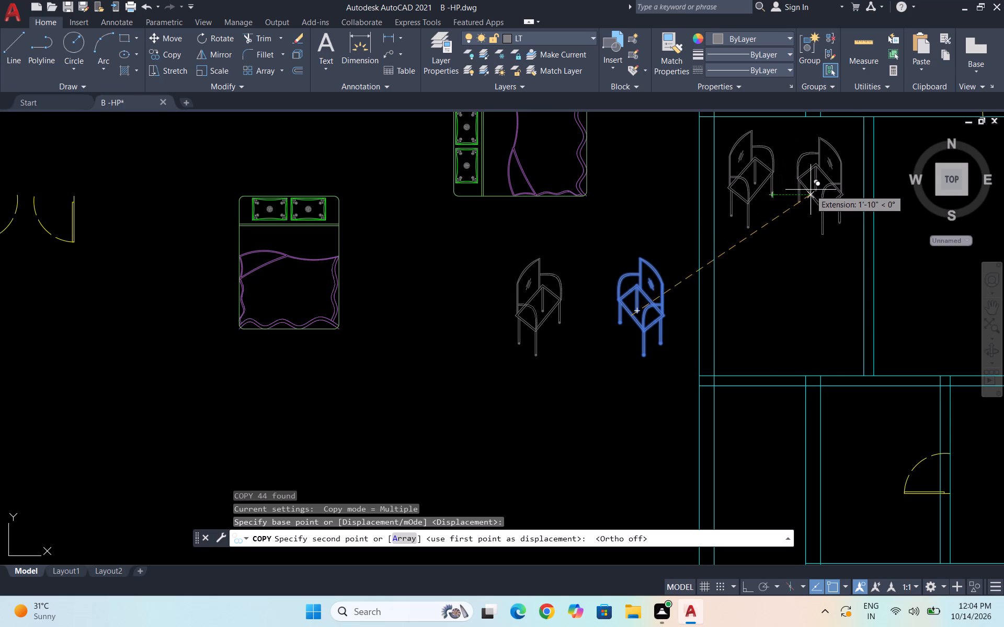
{"action": "left_click", "coordinate": [816, 189]}
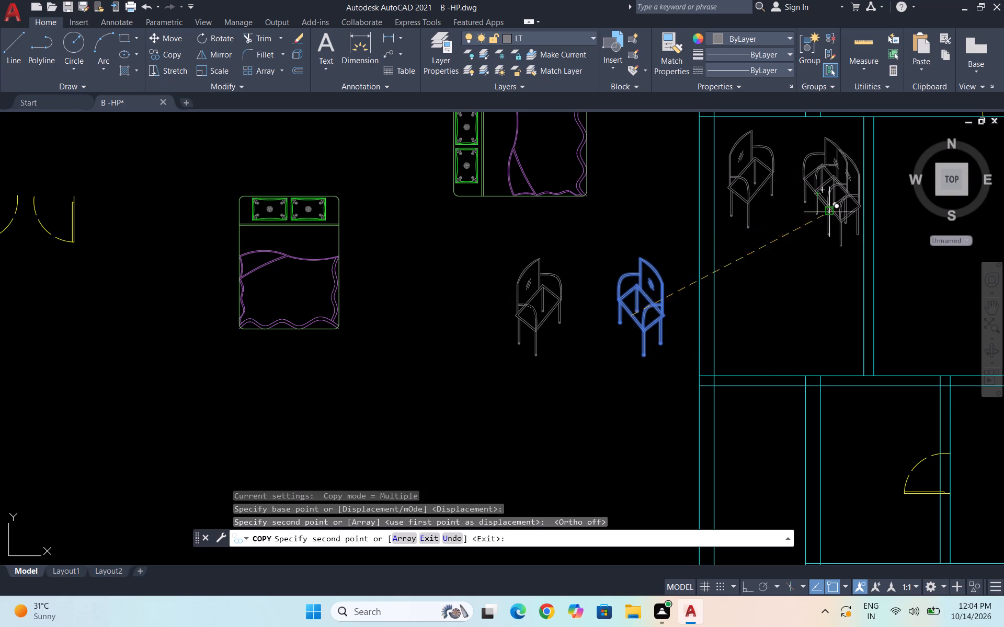
{"action": "key", "text": "Escape"}
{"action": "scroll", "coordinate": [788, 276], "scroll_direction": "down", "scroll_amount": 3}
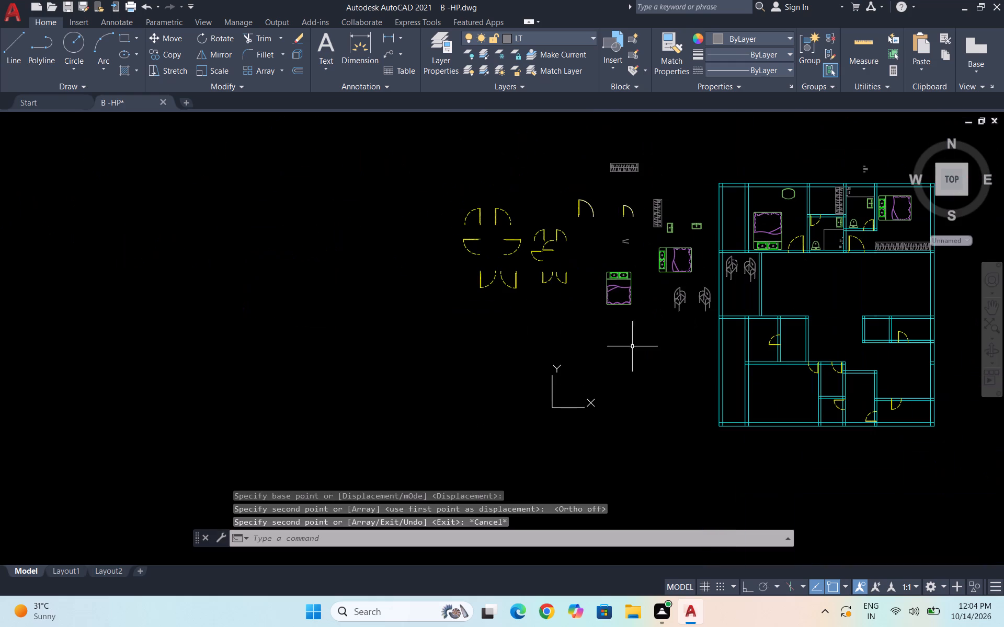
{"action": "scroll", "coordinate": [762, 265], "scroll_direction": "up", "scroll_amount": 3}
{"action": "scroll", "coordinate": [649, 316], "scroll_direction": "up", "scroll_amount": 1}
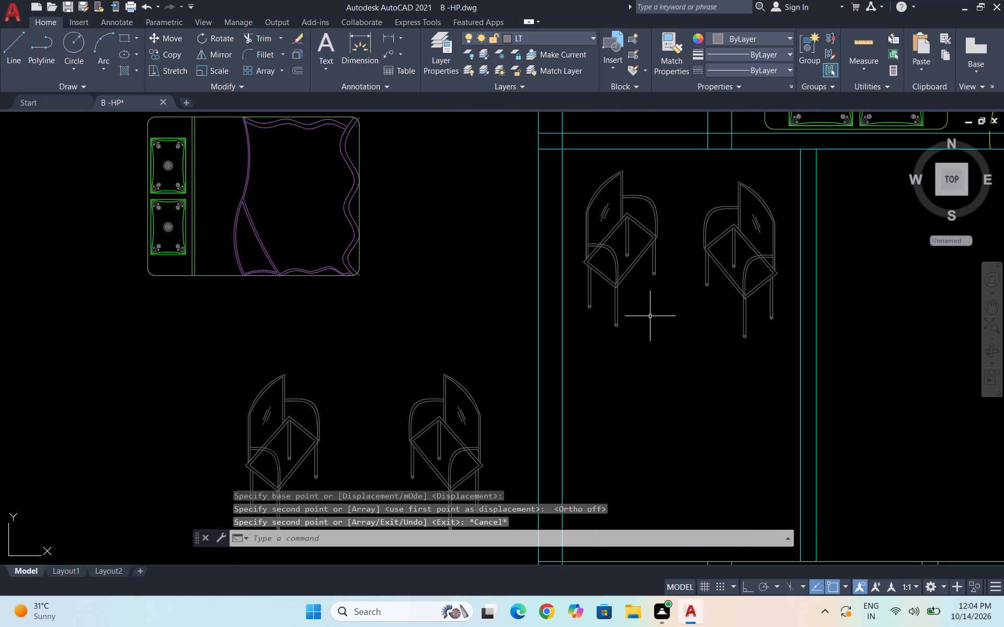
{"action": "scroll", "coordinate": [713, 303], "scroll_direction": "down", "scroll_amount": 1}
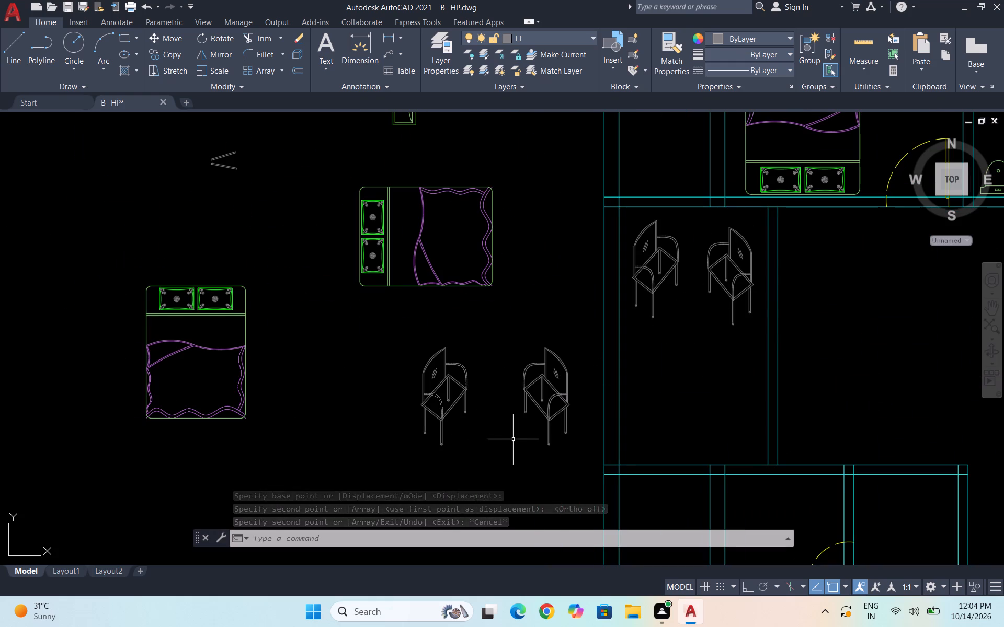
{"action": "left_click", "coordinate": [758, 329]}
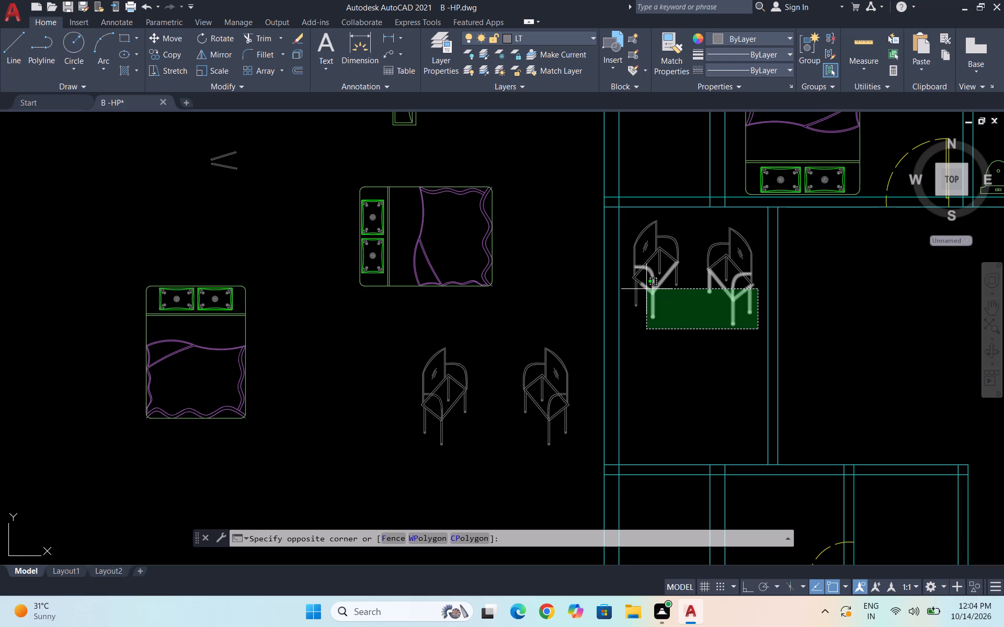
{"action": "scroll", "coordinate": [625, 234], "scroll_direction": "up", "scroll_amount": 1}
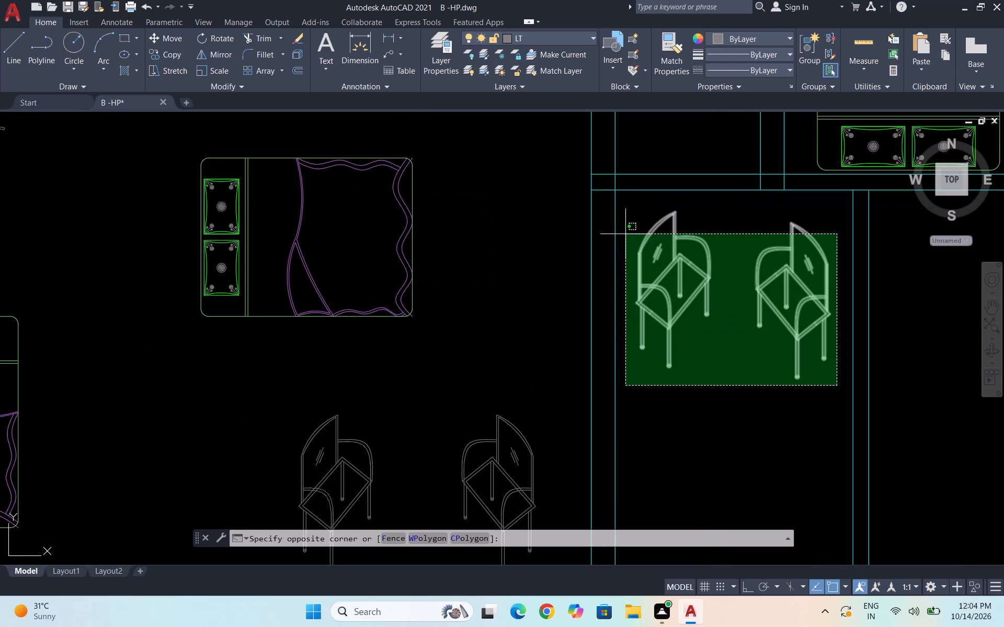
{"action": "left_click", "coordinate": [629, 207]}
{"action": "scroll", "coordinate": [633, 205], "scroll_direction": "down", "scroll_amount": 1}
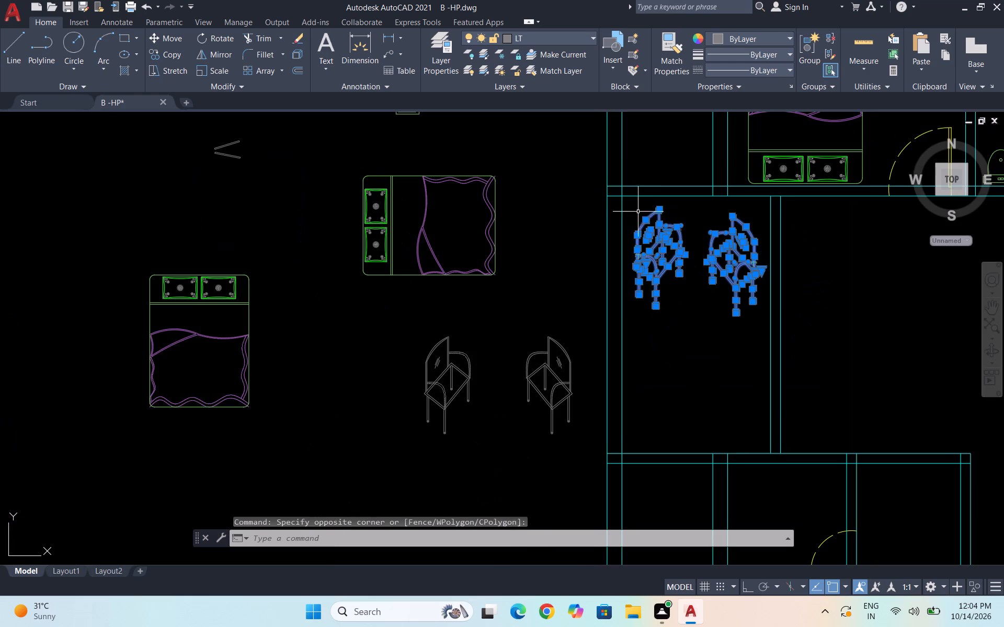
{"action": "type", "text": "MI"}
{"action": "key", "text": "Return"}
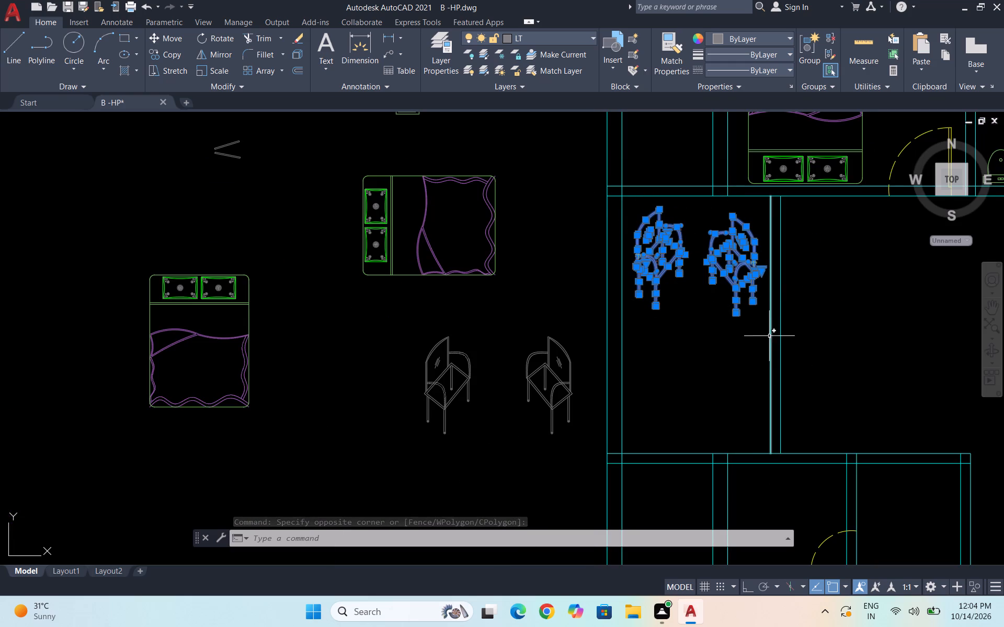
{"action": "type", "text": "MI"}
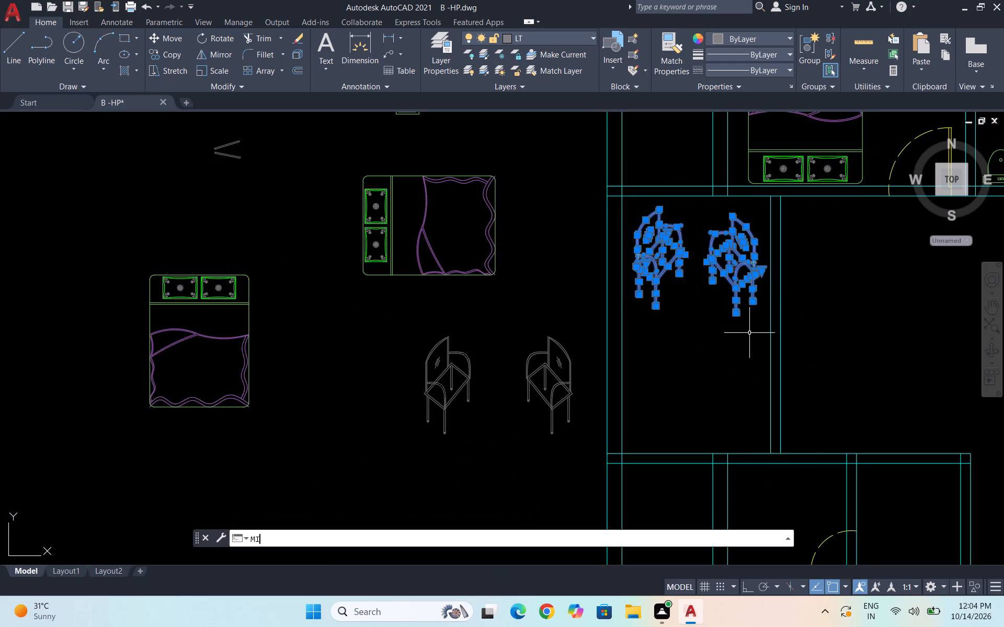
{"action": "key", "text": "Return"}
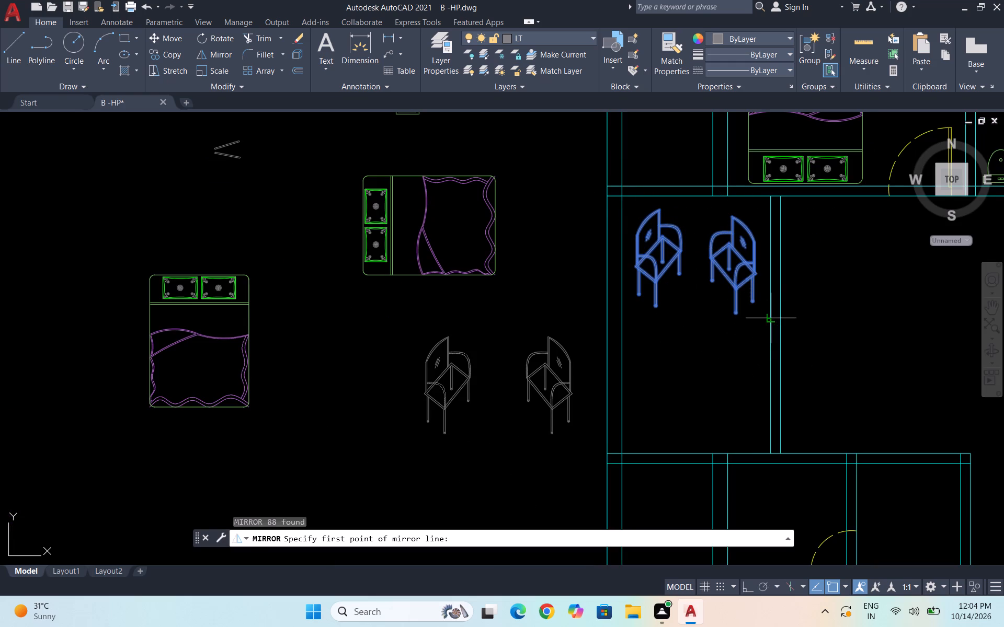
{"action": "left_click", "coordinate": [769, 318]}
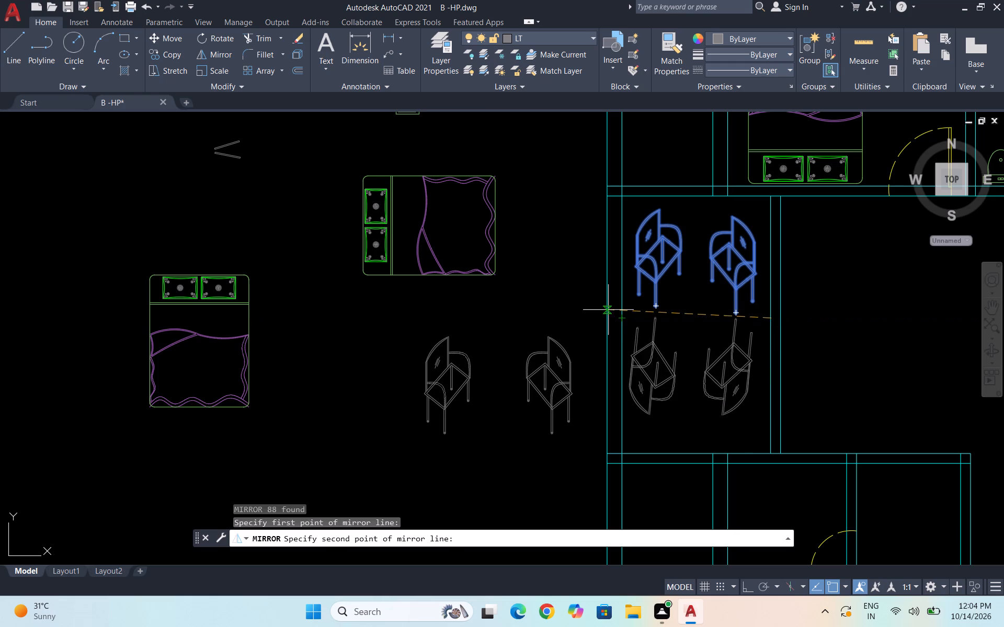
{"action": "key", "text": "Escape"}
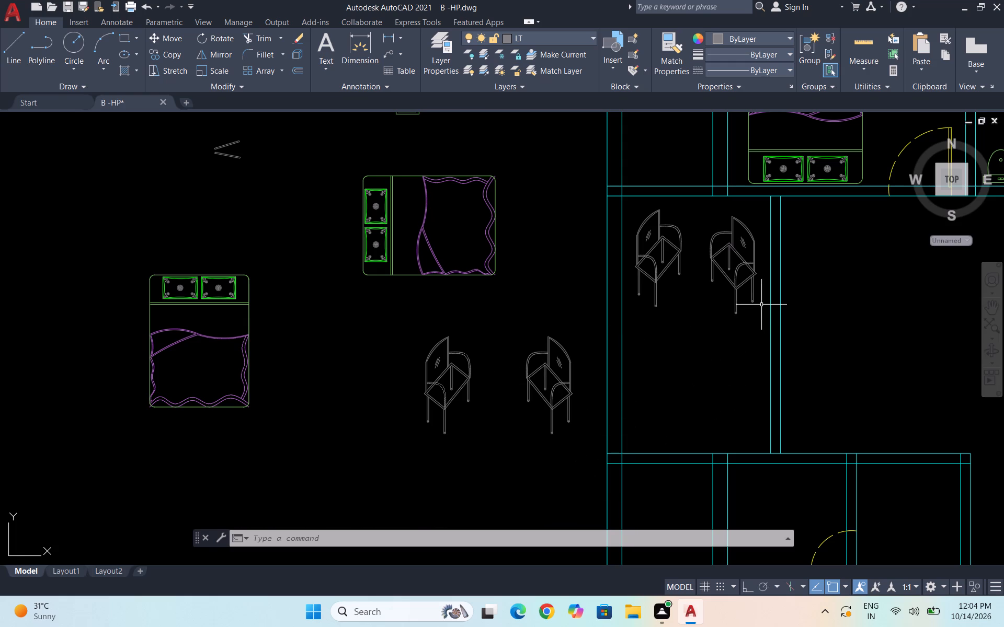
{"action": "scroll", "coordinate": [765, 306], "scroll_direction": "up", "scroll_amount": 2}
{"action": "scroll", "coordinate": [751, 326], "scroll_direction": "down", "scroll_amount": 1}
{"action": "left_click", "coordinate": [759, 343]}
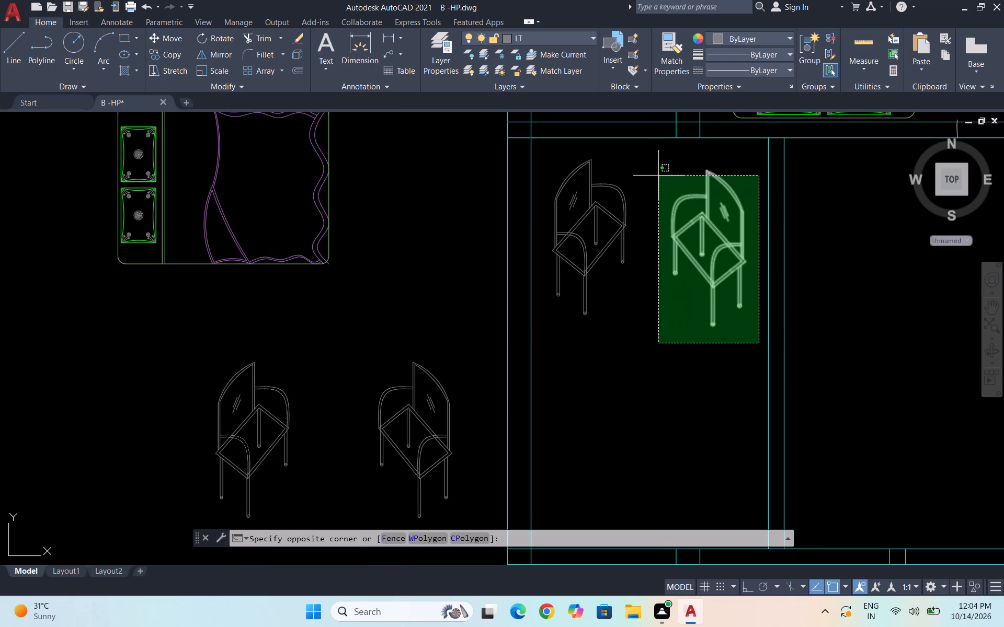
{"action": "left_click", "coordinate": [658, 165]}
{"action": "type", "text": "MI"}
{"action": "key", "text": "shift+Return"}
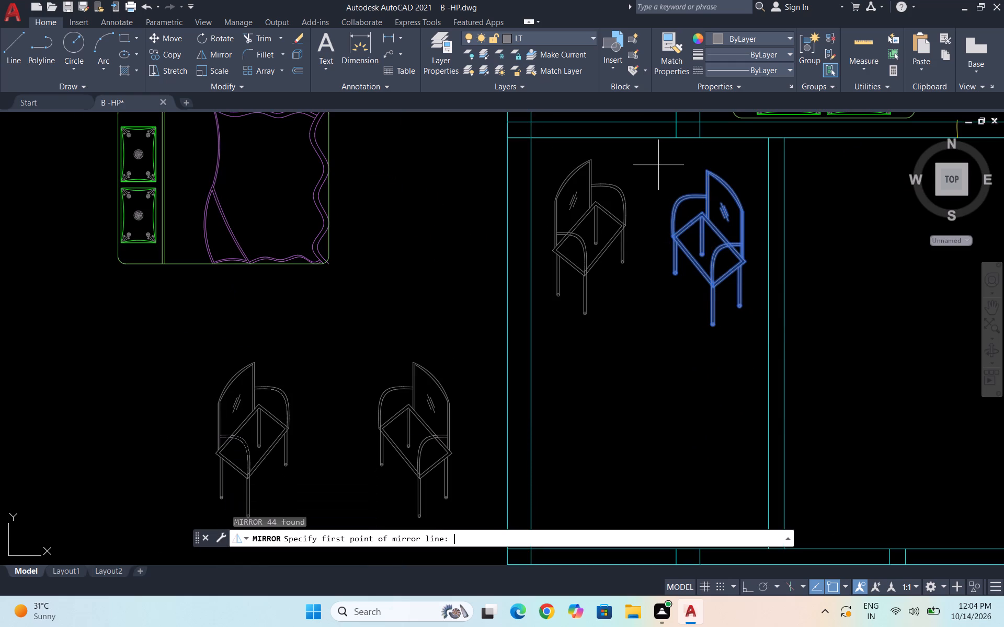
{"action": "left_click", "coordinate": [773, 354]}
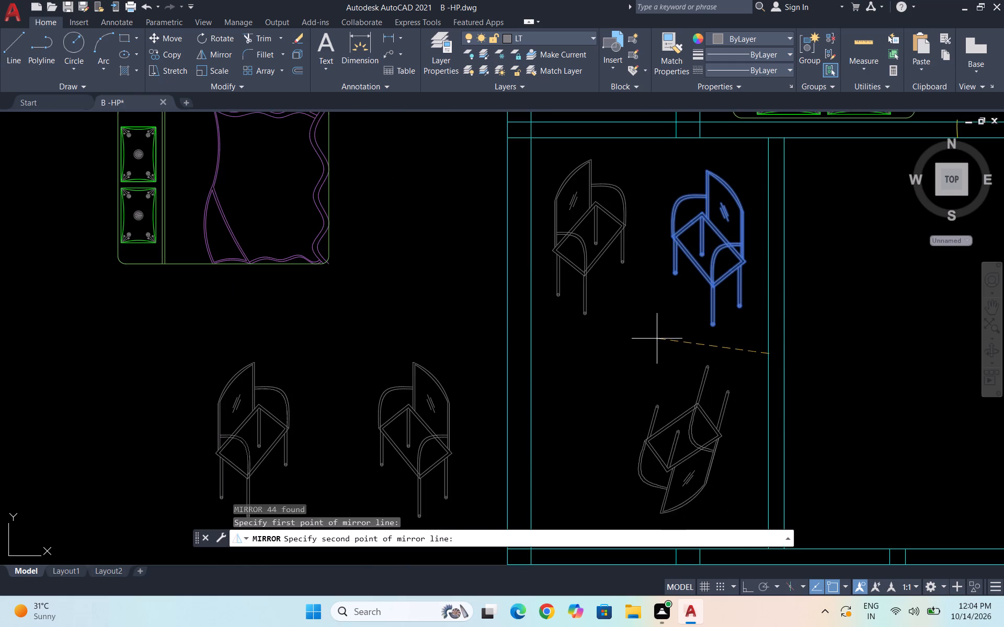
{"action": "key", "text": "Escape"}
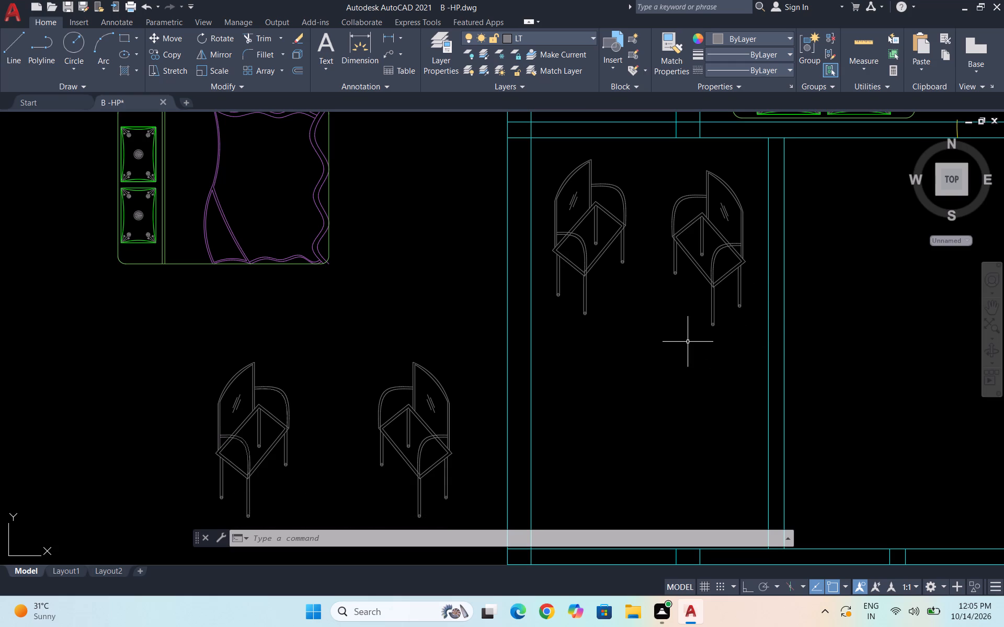
Draw an upright ellipse about 2' wide and 3' tall in the narrow room, just below and between the two chairs.
{"action": "type", "text": "ELI"}
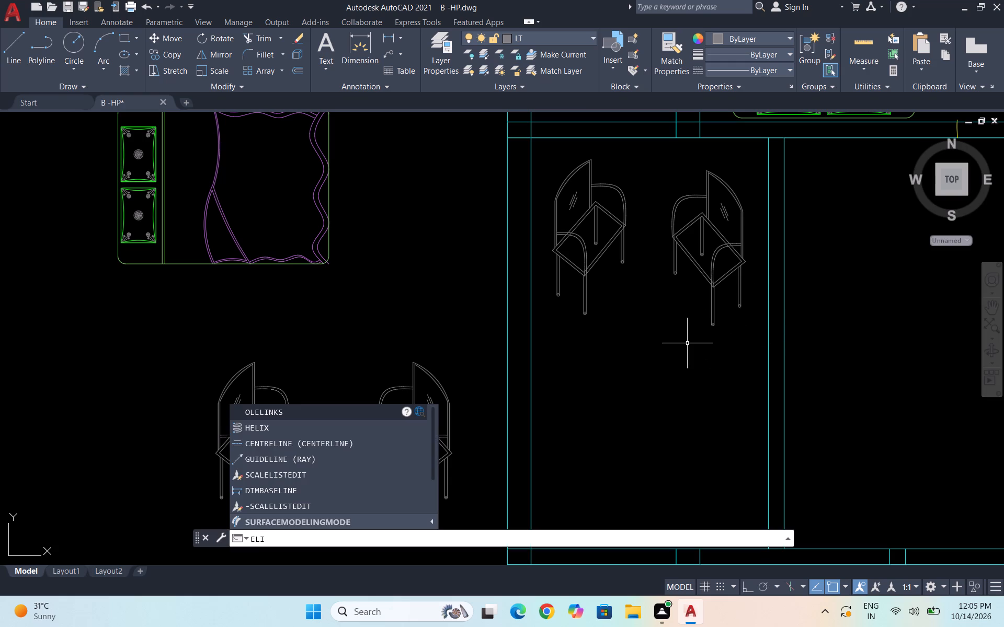
{"action": "key", "text": "BackSpace"}
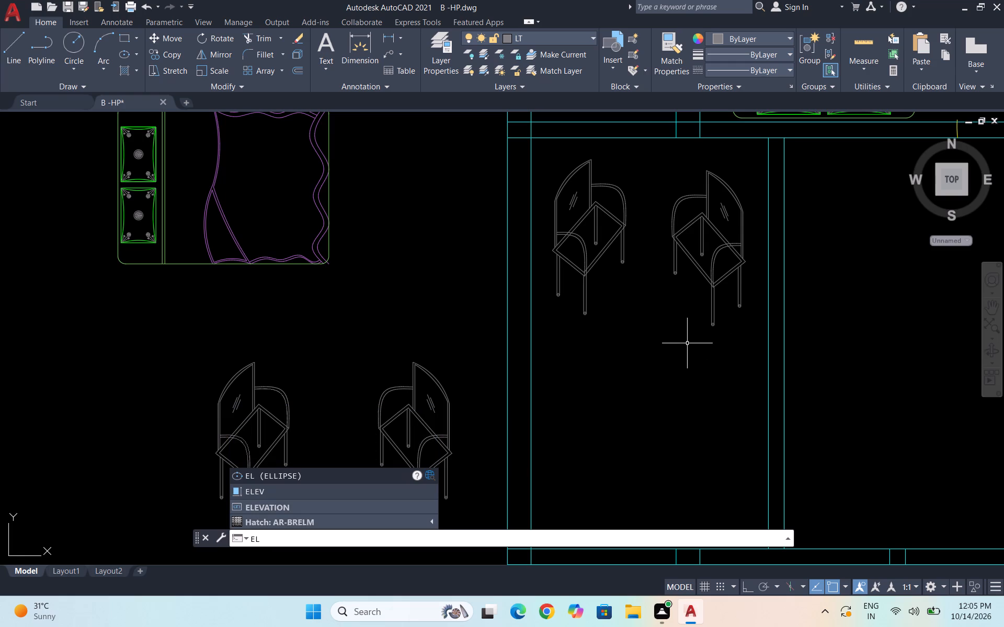
{"action": "left_click", "coordinate": [333, 477]}
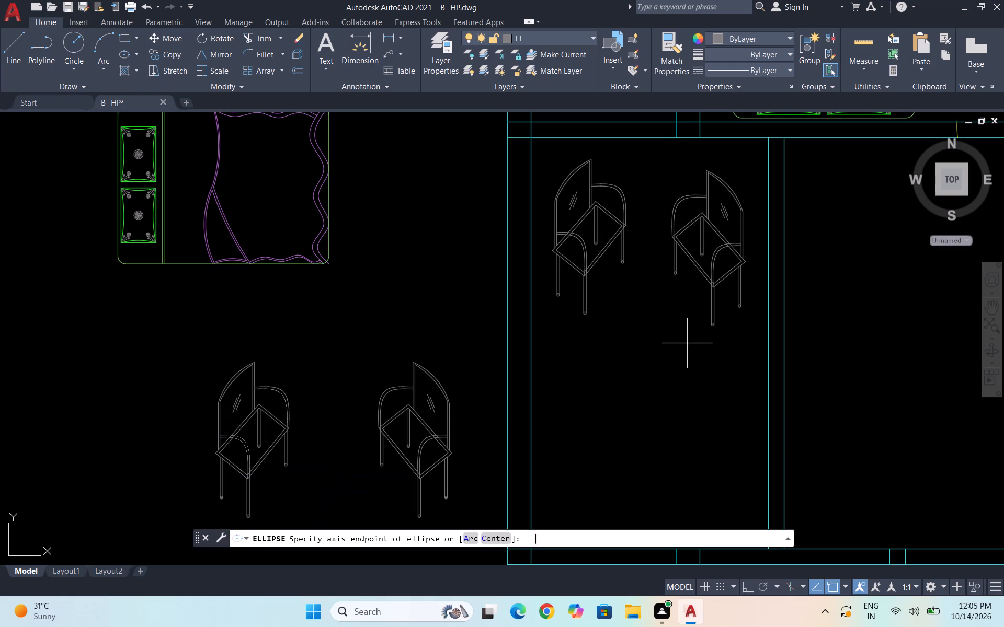
{"action": "left_click", "coordinate": [620, 347]}
{"action": "scroll", "coordinate": [651, 365], "scroll_direction": "up", "scroll_amount": 1}
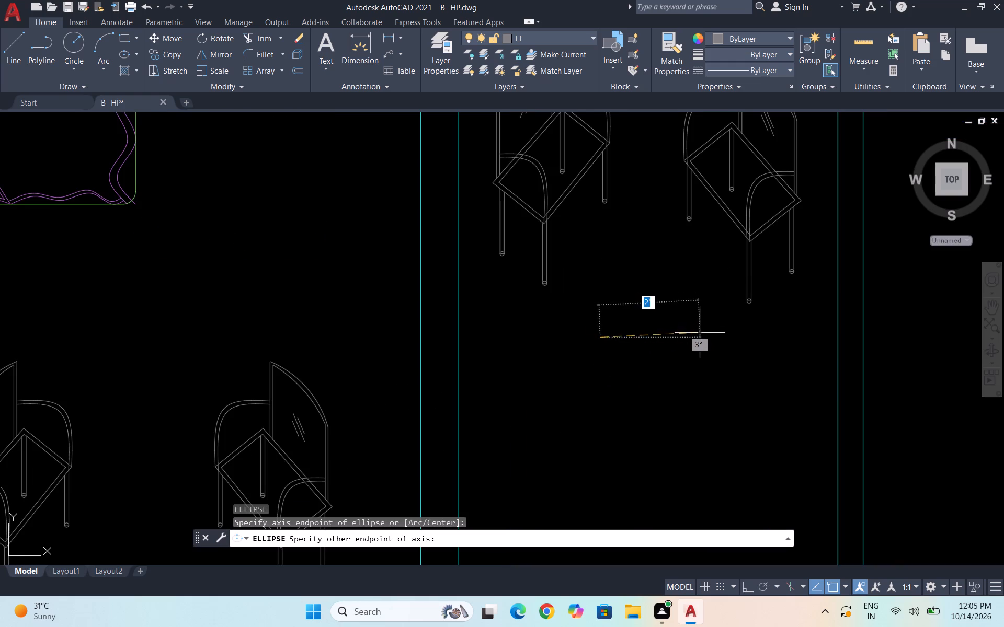
{"action": "left_click", "coordinate": [701, 339]}
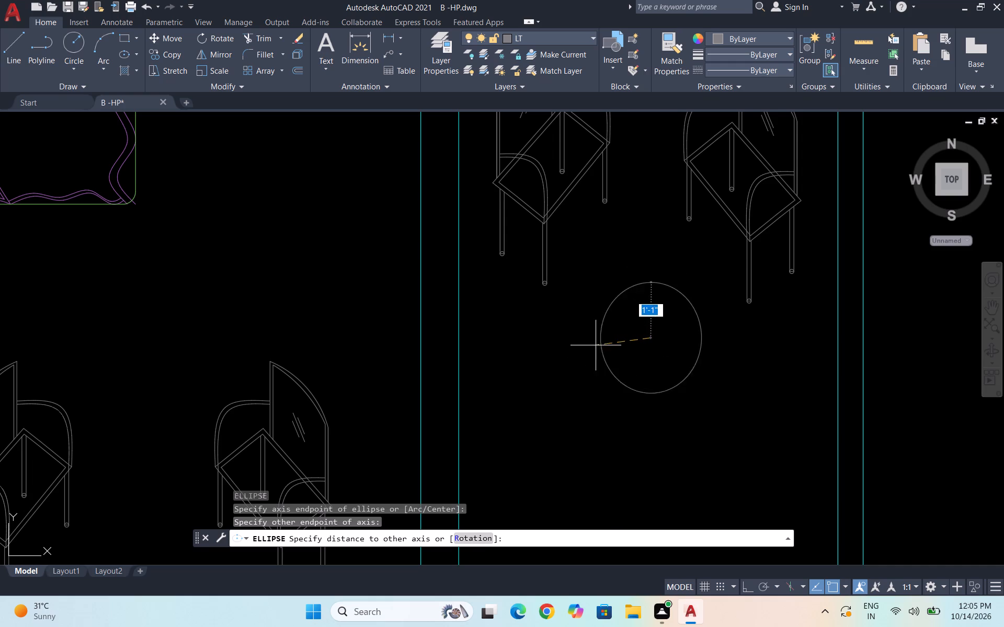
{"action": "left_click", "coordinate": [571, 332]}
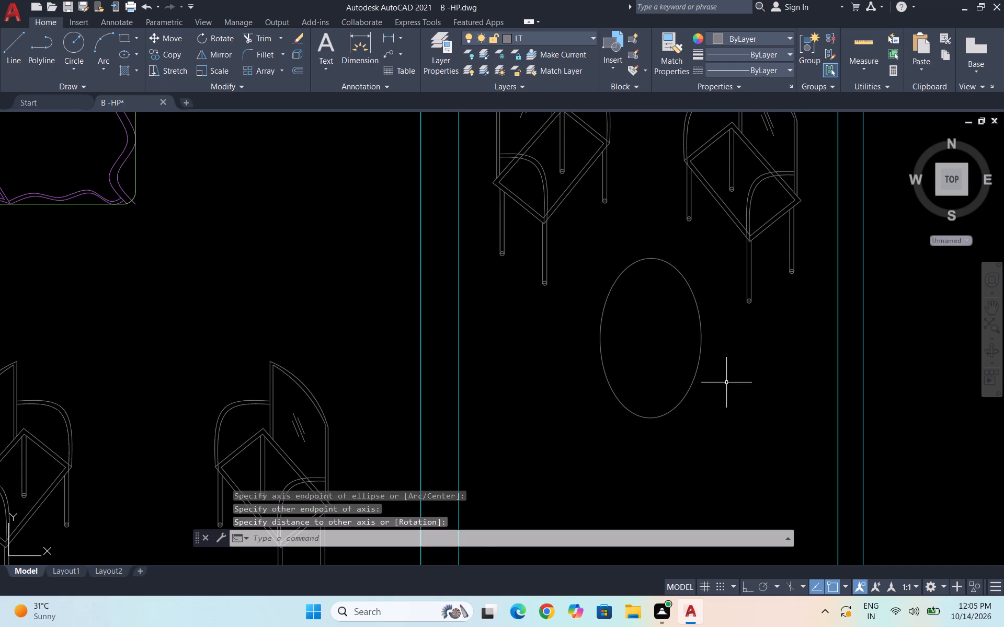
Rotate the ellipse 90° about its centre with Ortho on, so that its long axis lies horizontal.
{"action": "left_click", "coordinate": [726, 382]}
{"action": "left_click", "coordinate": [577, 370]}
{"action": "type", "text": "RO"}
{"action": "key", "text": "Return"}
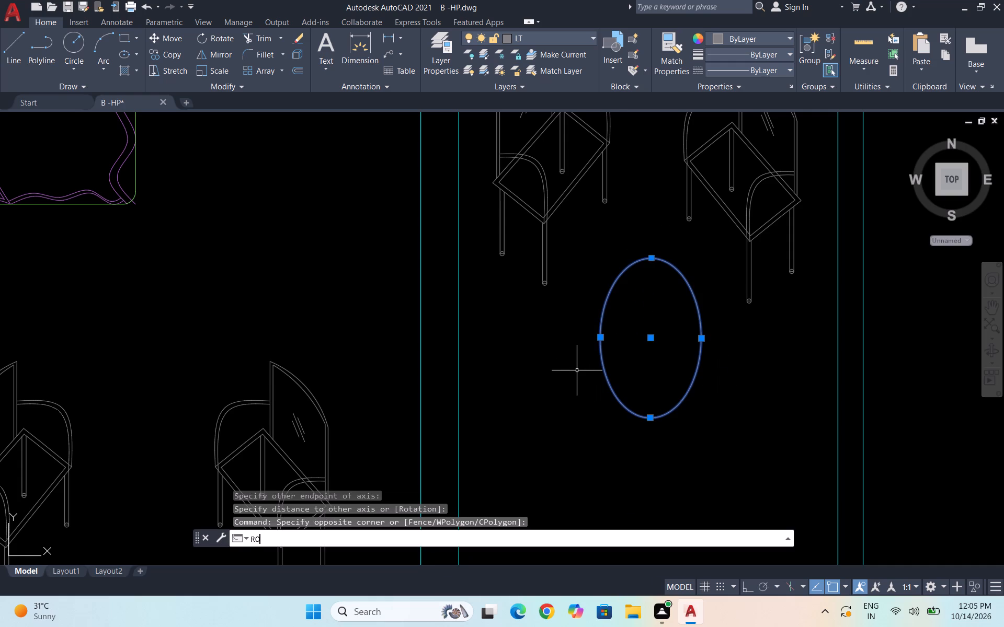
{"action": "left_click", "coordinate": [650, 342]}
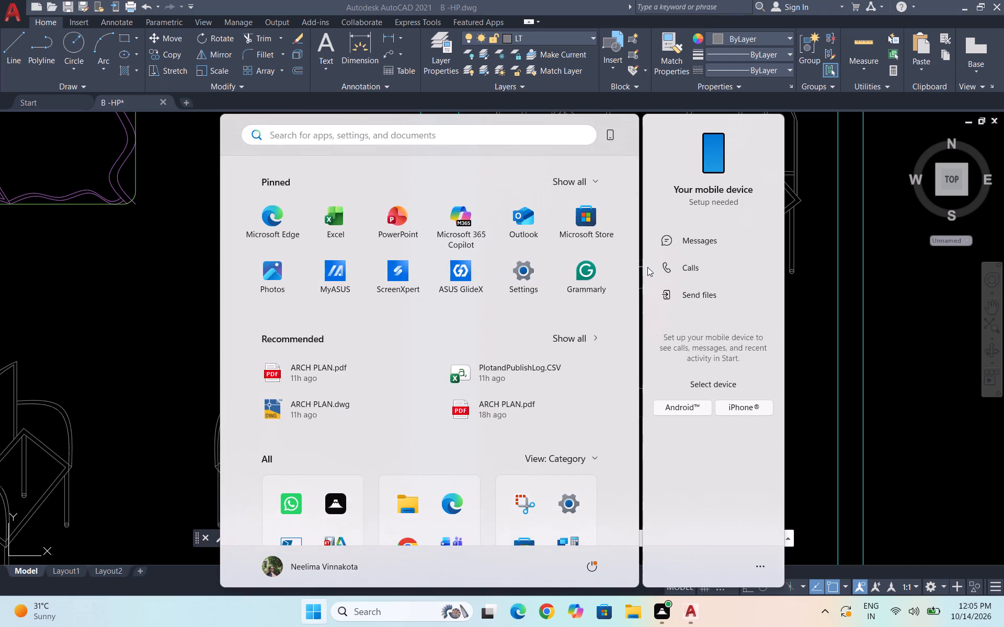
{"action": "key", "text": "super+p"}
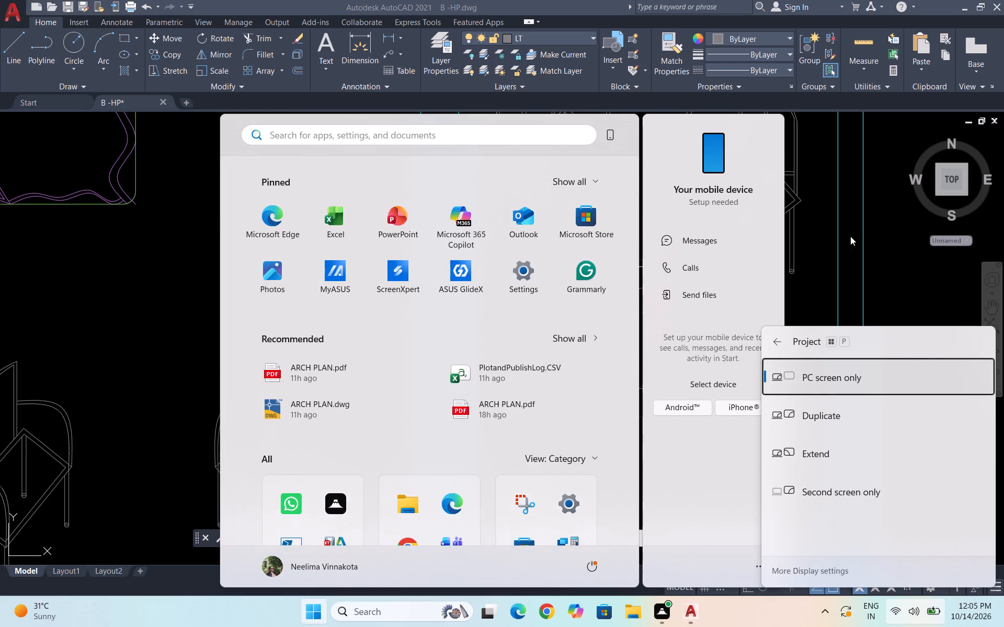
{"action": "left_click", "coordinate": [827, 245]}
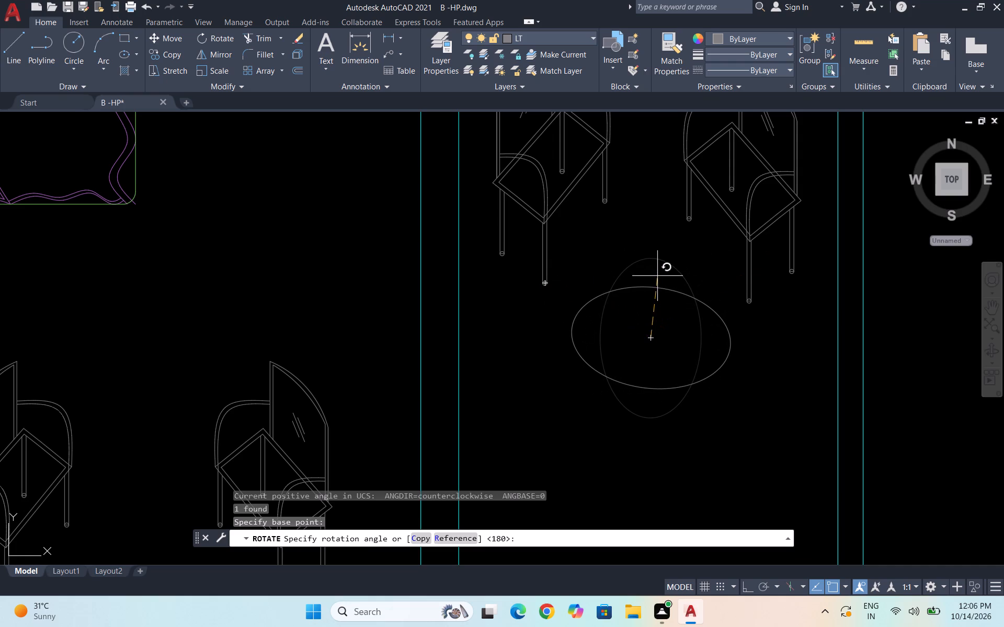
{"action": "key", "text": "F8"}
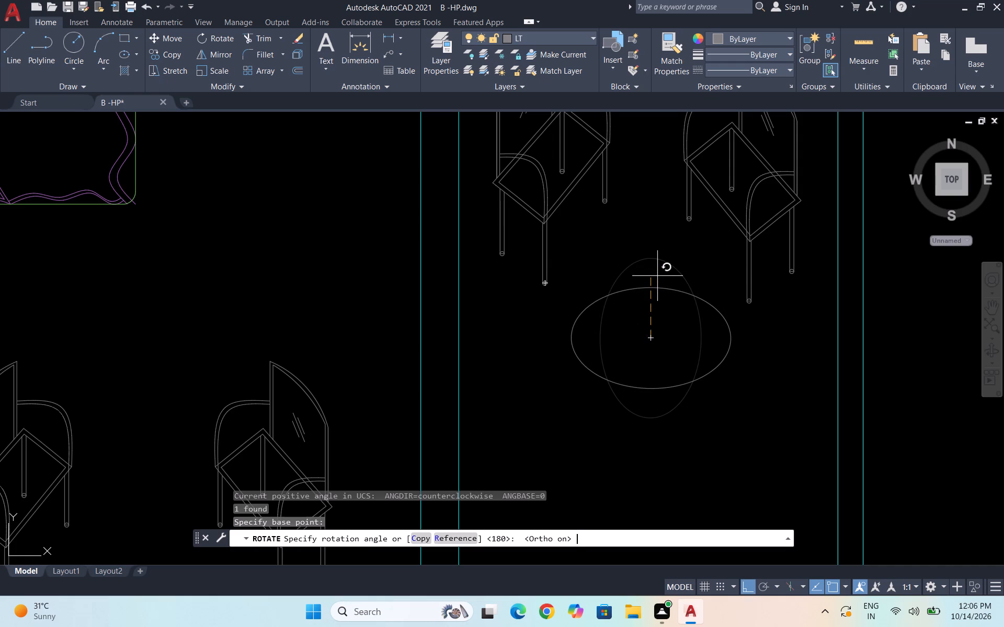
{"action": "left_click", "coordinate": [657, 276]}
{"action": "left_click", "coordinate": [597, 416]}
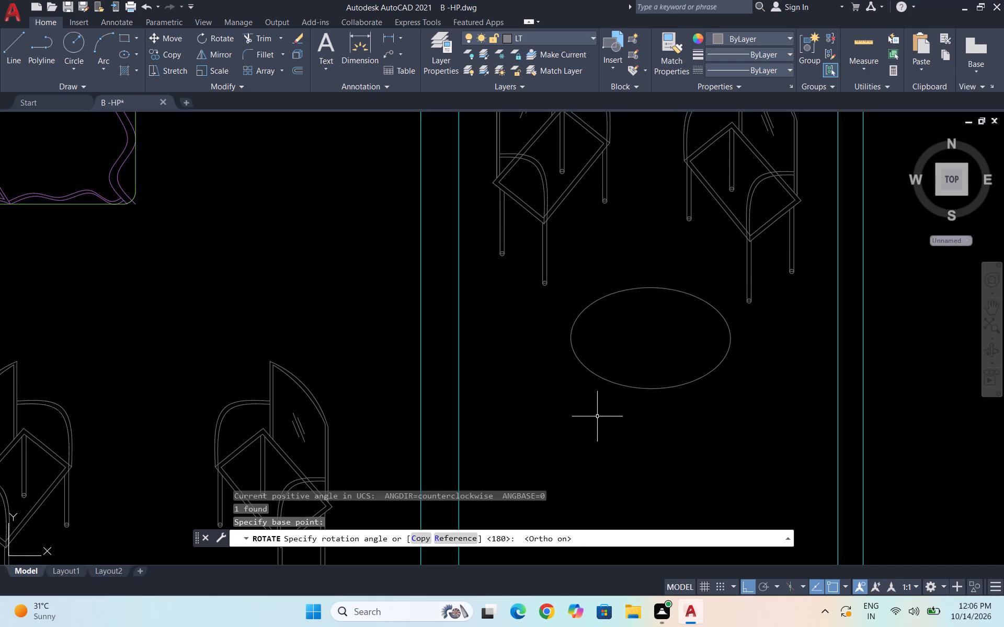
{"action": "scroll", "coordinate": [637, 386], "scroll_direction": "down", "scroll_amount": 2}
{"action": "key", "text": "Escape"}
{"action": "key", "text": "Escape"}
Offset the ellipse 1" inward to give the table a double outline.
{"action": "scroll", "coordinate": [620, 375], "scroll_direction": "up", "scroll_amount": 2}
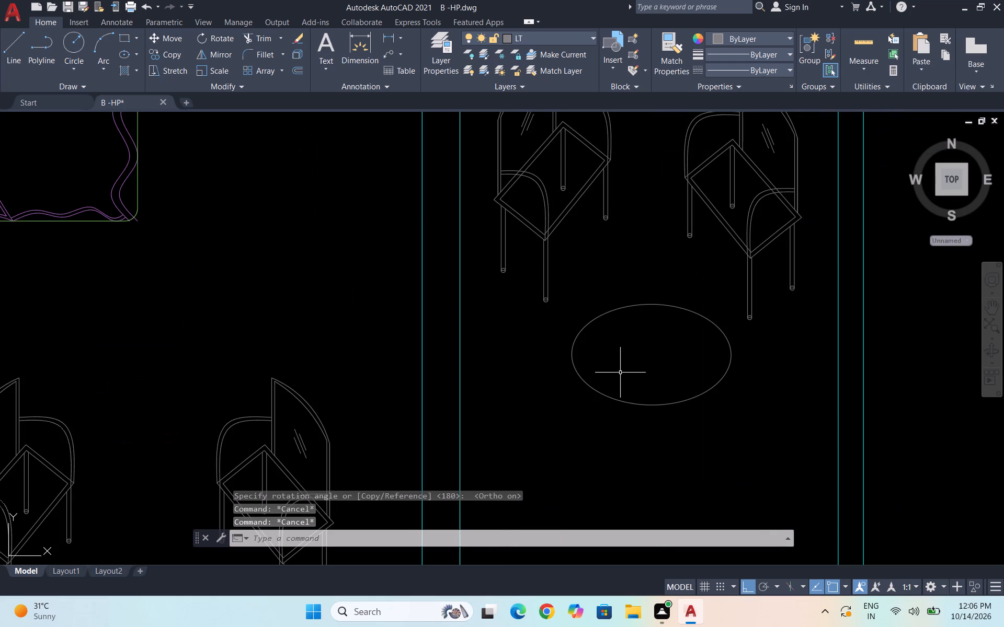
{"action": "left_click", "coordinate": [645, 306]}
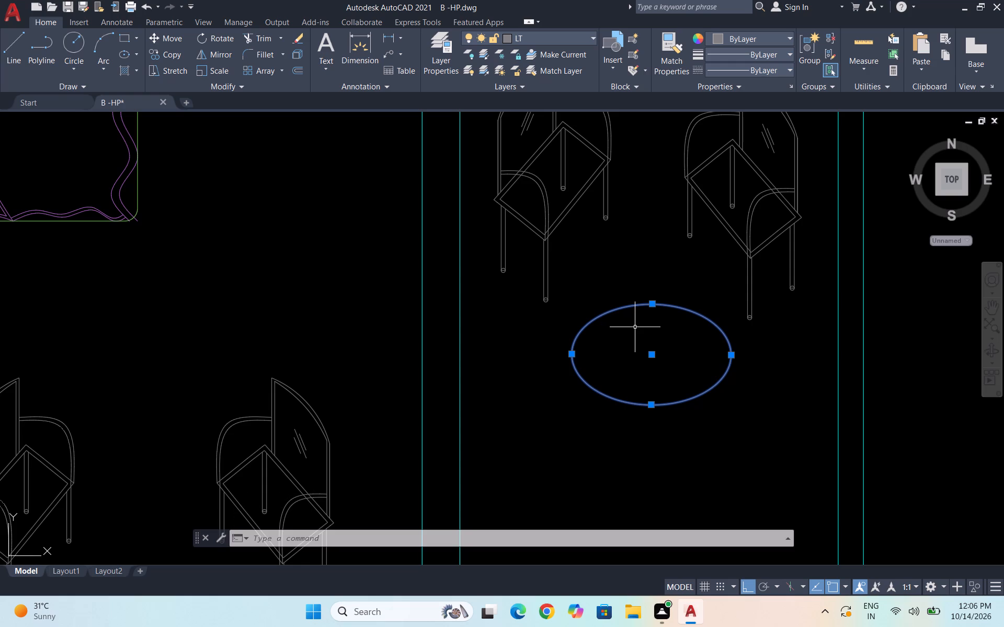
{"action": "key", "text": "o"}
{"action": "key", "text": "Return"}
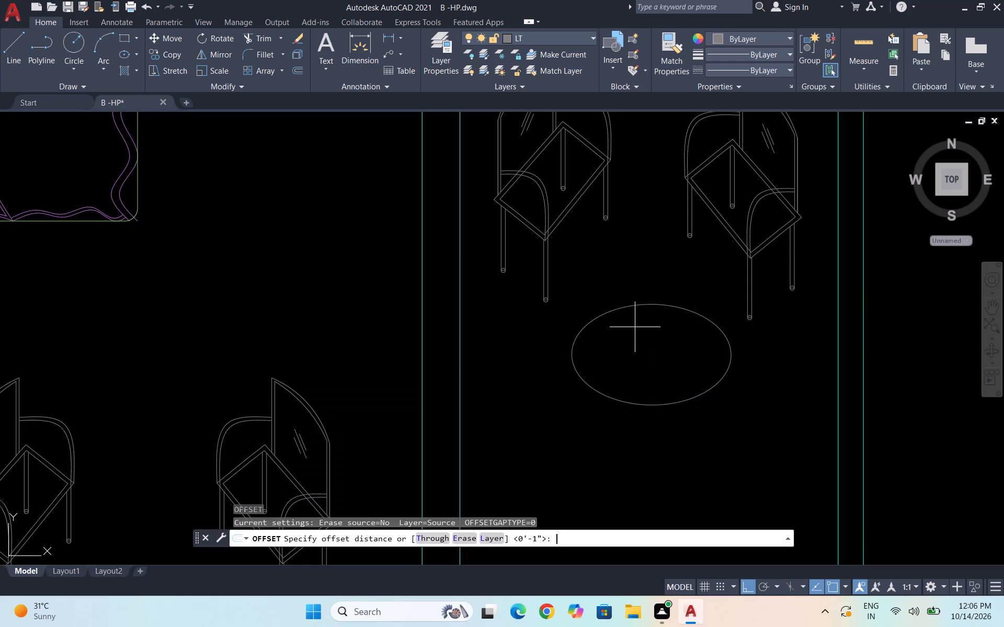
{"action": "type", "text": "1\""}
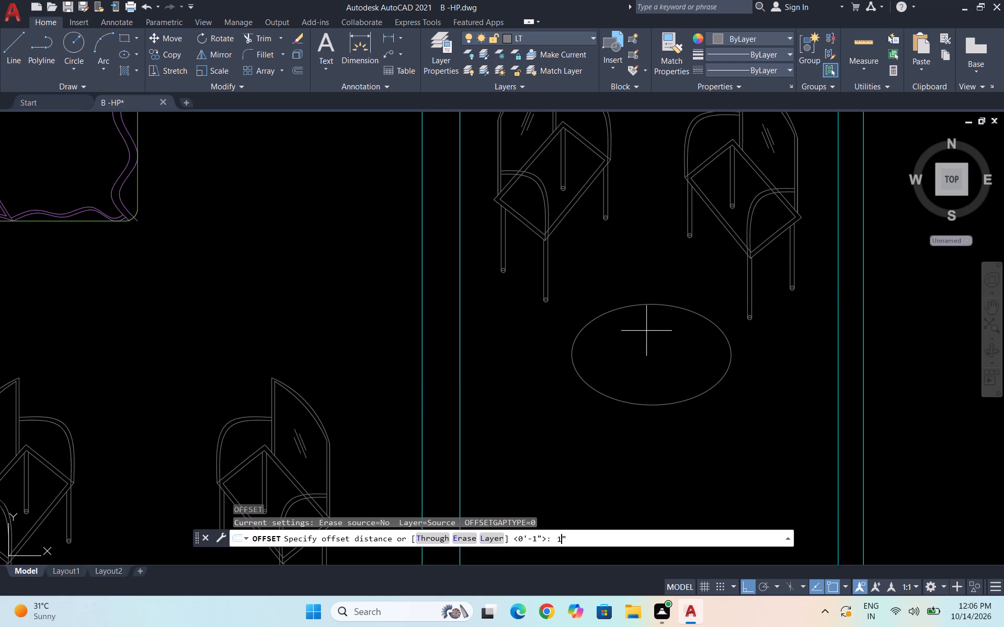
{"action": "key", "text": "Return"}
{"action": "left_click", "coordinate": [646, 331]}
{"action": "left_click", "coordinate": [652, 345]}
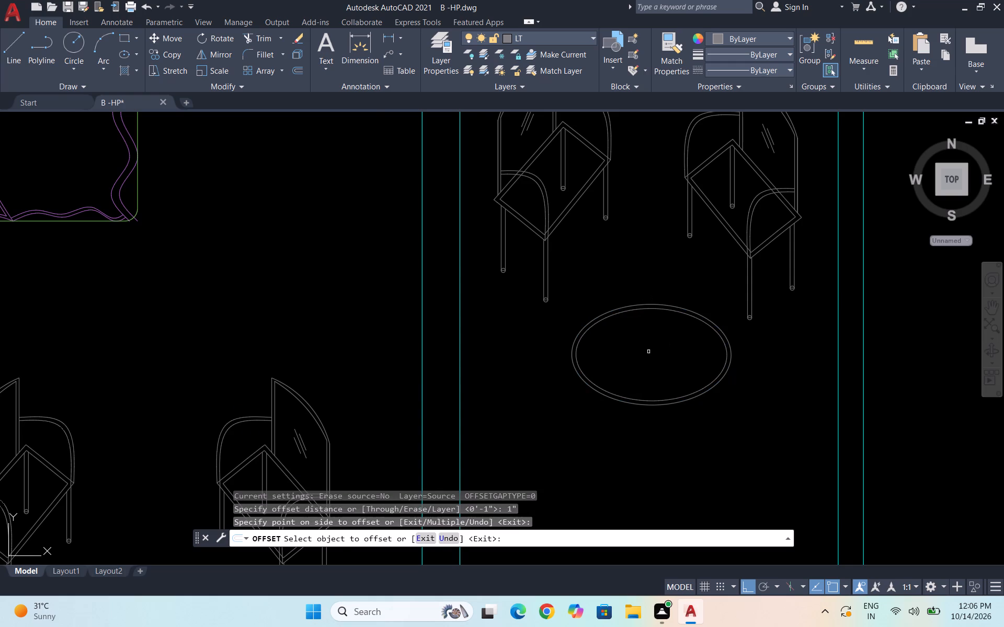
{"action": "scroll", "coordinate": [688, 345], "scroll_direction": "down", "scroll_amount": 3}
{"action": "scroll", "coordinate": [679, 355], "scroll_direction": "up", "scroll_amount": 2}
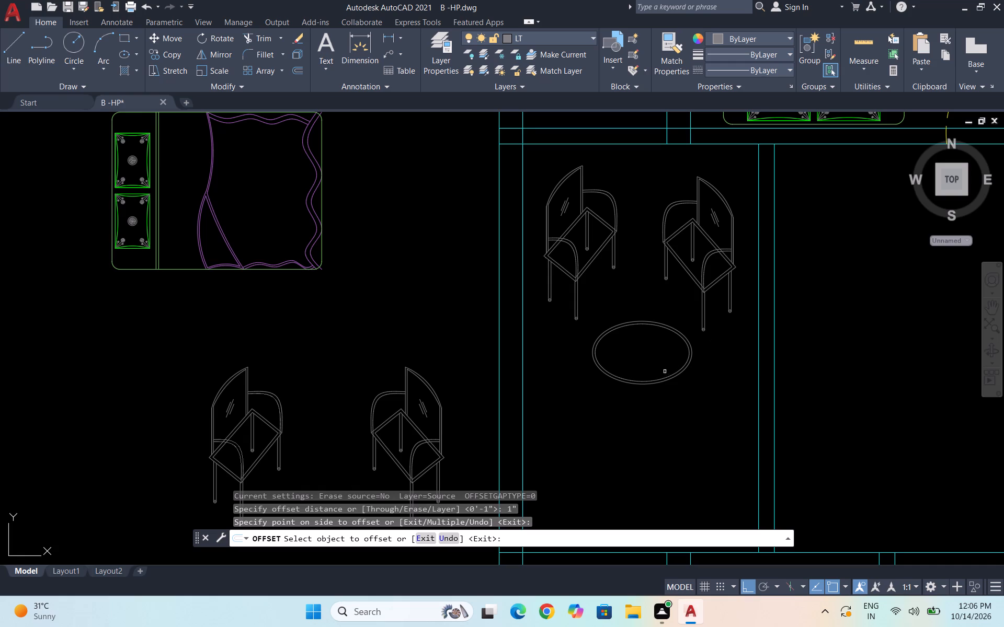
{"action": "key", "text": "Escape"}
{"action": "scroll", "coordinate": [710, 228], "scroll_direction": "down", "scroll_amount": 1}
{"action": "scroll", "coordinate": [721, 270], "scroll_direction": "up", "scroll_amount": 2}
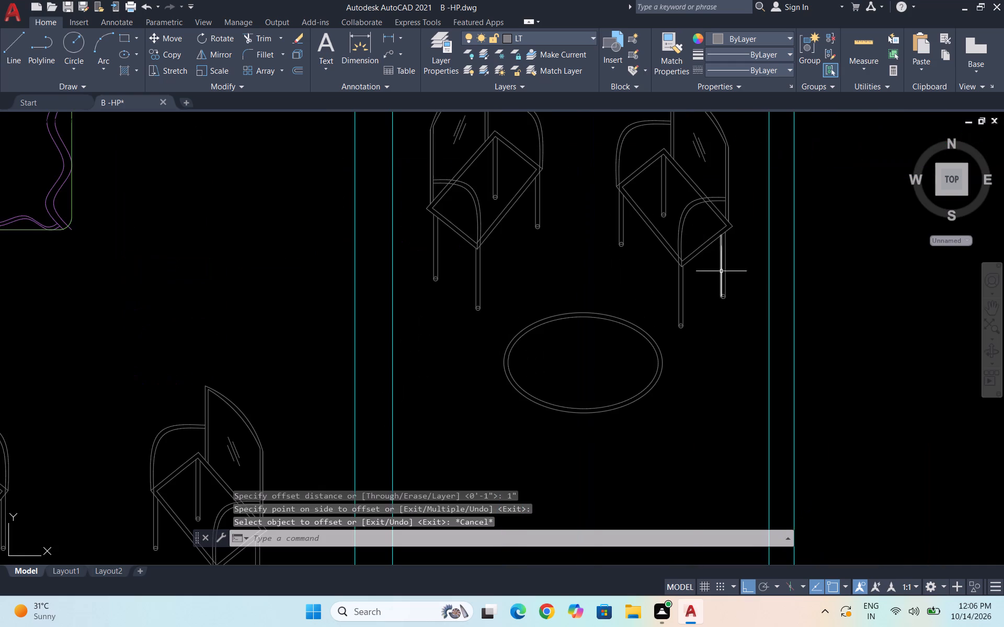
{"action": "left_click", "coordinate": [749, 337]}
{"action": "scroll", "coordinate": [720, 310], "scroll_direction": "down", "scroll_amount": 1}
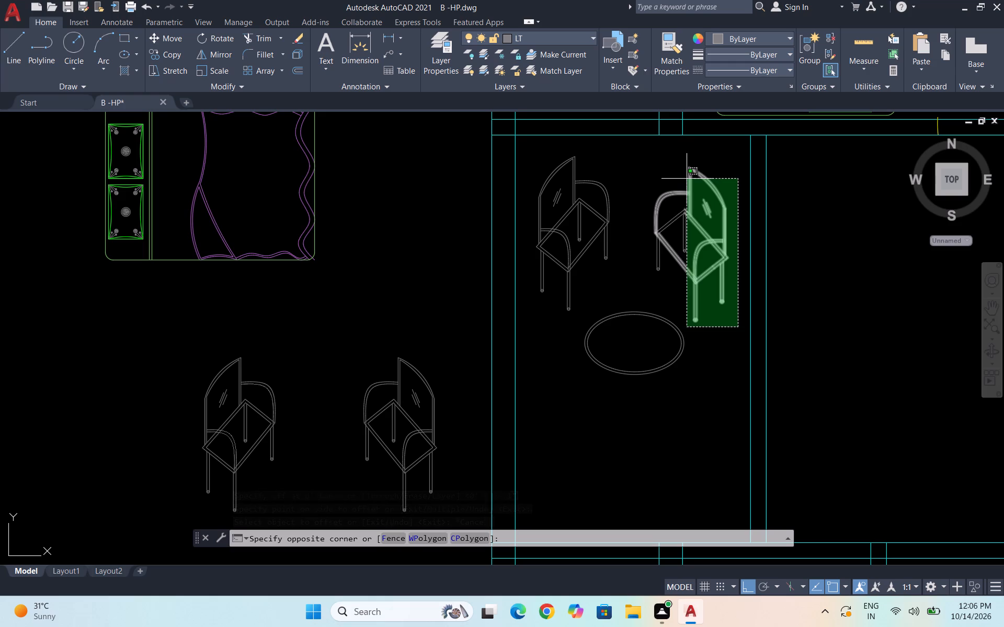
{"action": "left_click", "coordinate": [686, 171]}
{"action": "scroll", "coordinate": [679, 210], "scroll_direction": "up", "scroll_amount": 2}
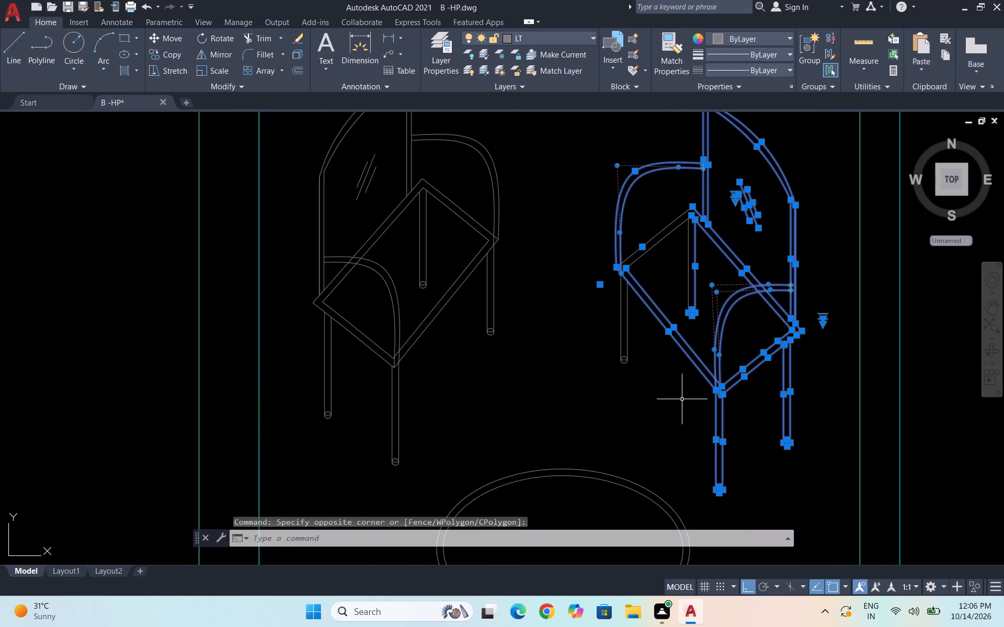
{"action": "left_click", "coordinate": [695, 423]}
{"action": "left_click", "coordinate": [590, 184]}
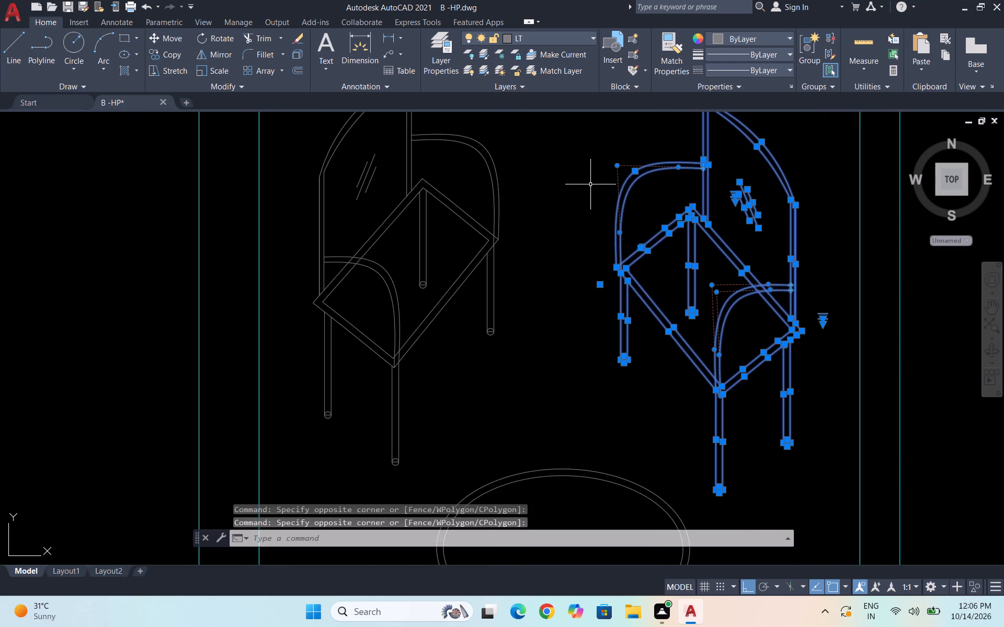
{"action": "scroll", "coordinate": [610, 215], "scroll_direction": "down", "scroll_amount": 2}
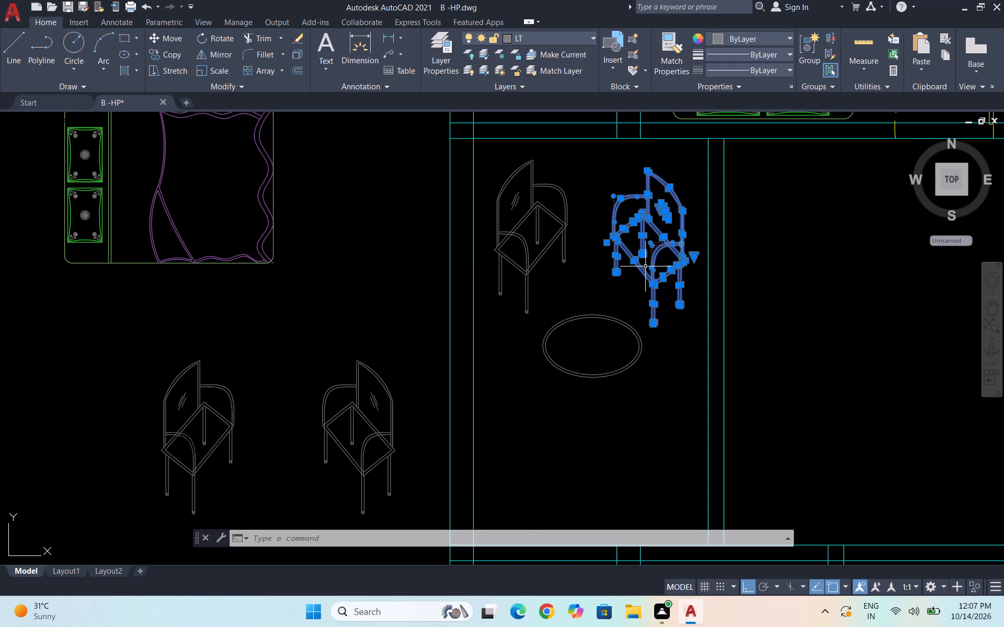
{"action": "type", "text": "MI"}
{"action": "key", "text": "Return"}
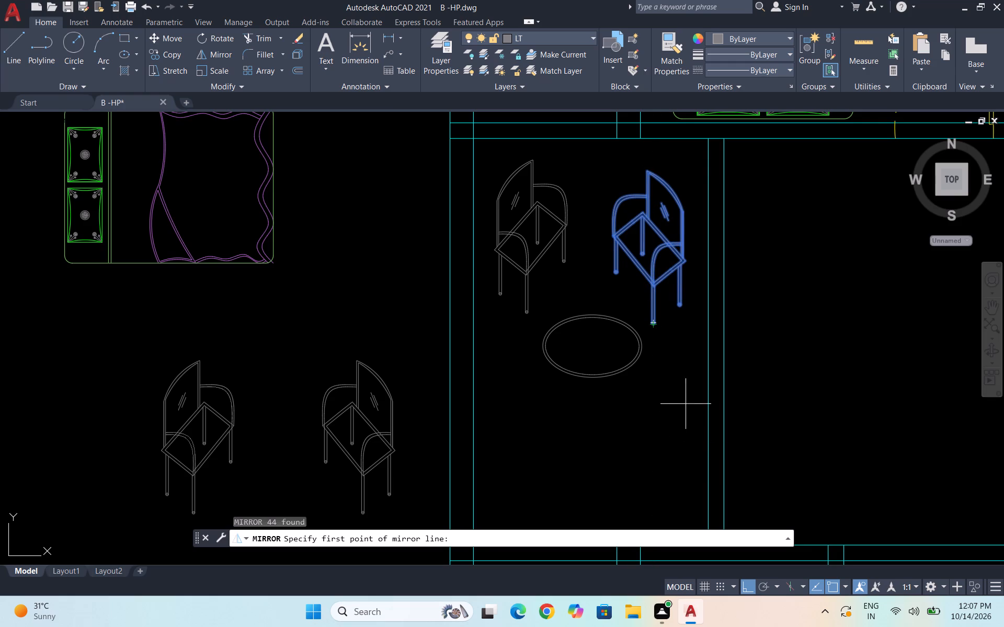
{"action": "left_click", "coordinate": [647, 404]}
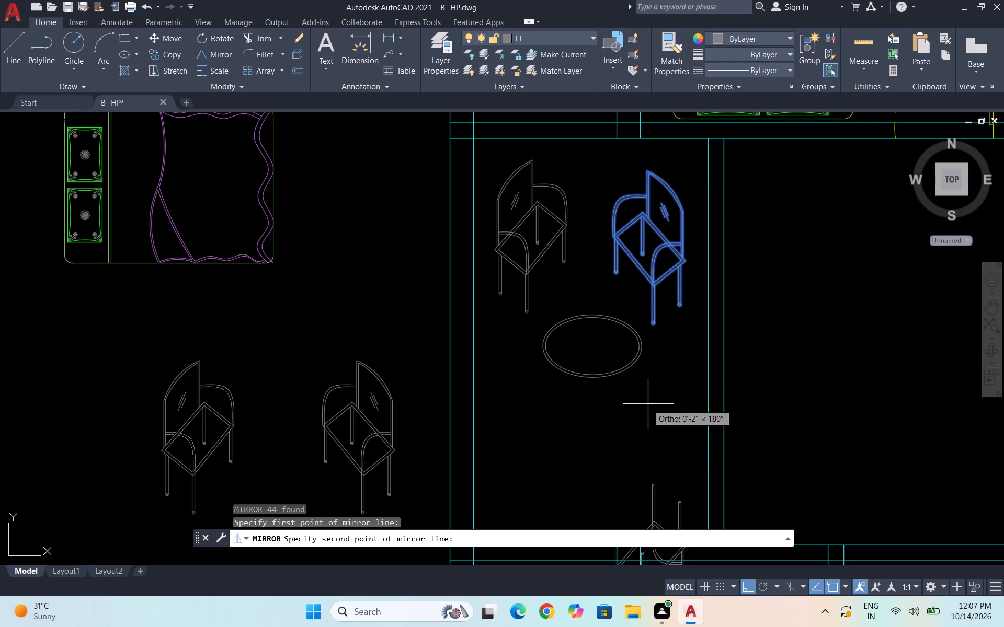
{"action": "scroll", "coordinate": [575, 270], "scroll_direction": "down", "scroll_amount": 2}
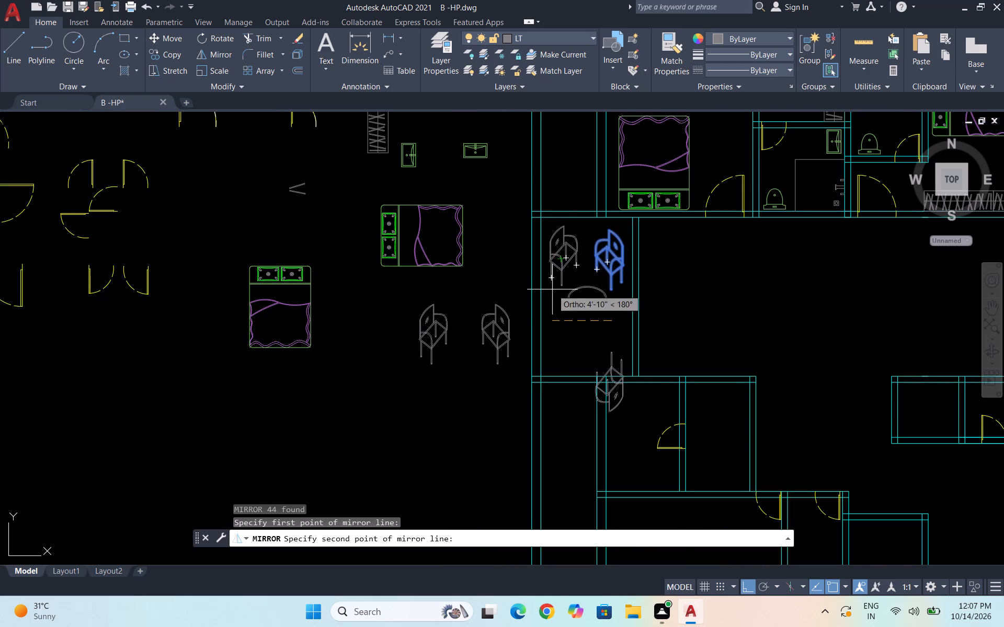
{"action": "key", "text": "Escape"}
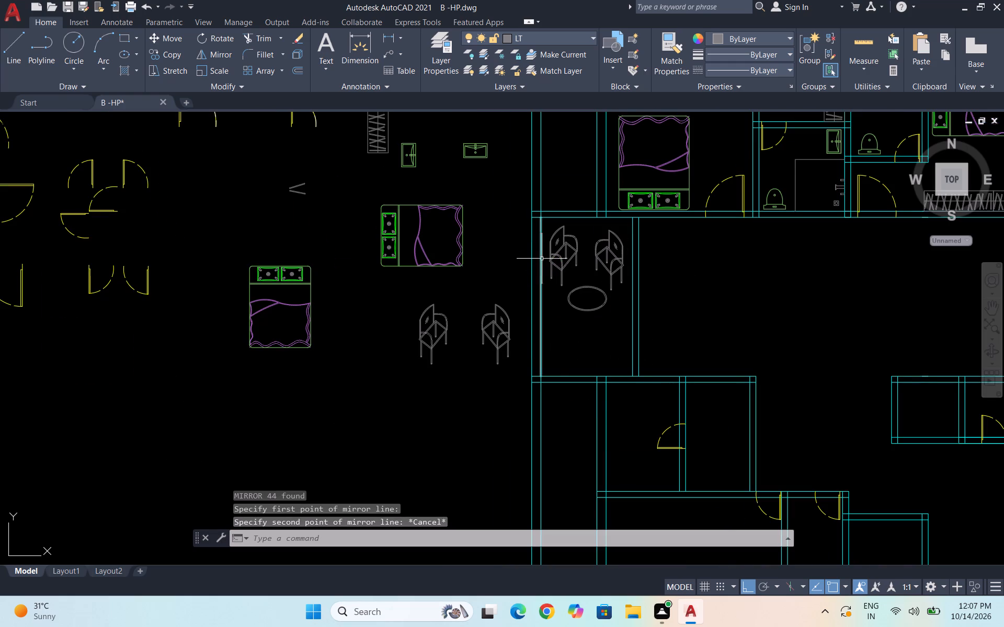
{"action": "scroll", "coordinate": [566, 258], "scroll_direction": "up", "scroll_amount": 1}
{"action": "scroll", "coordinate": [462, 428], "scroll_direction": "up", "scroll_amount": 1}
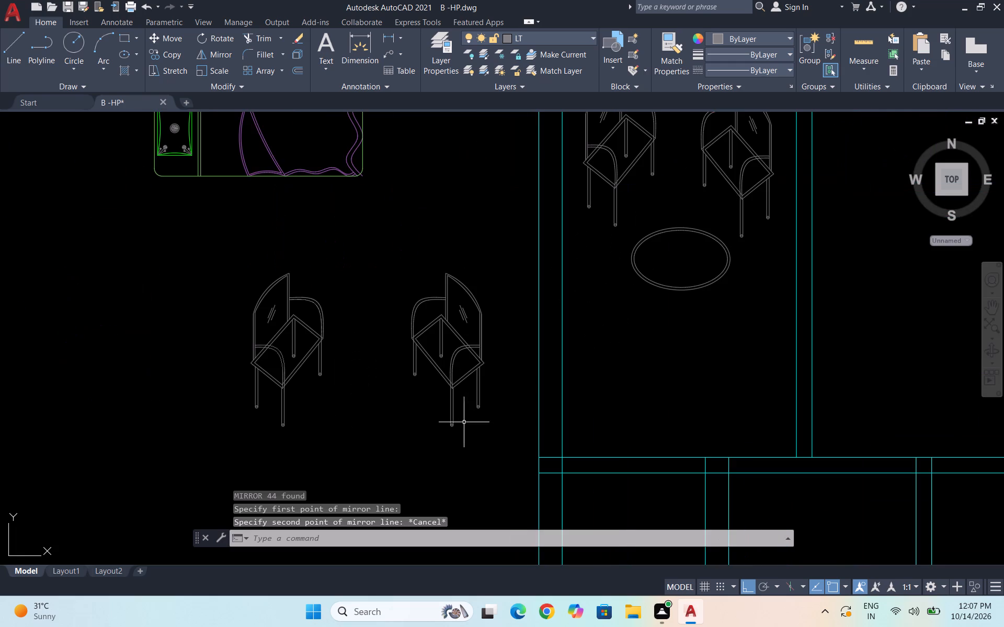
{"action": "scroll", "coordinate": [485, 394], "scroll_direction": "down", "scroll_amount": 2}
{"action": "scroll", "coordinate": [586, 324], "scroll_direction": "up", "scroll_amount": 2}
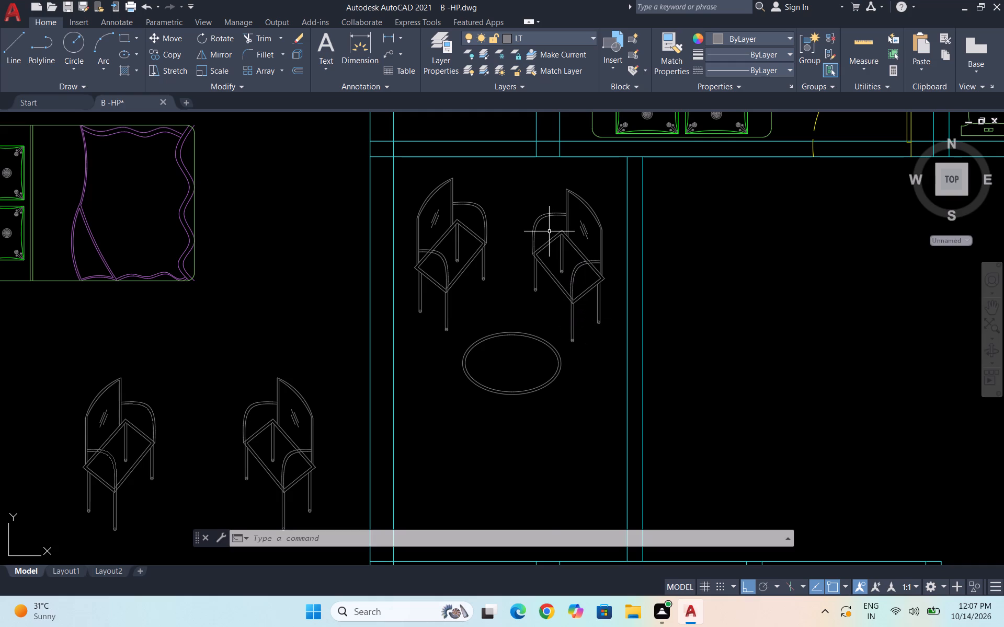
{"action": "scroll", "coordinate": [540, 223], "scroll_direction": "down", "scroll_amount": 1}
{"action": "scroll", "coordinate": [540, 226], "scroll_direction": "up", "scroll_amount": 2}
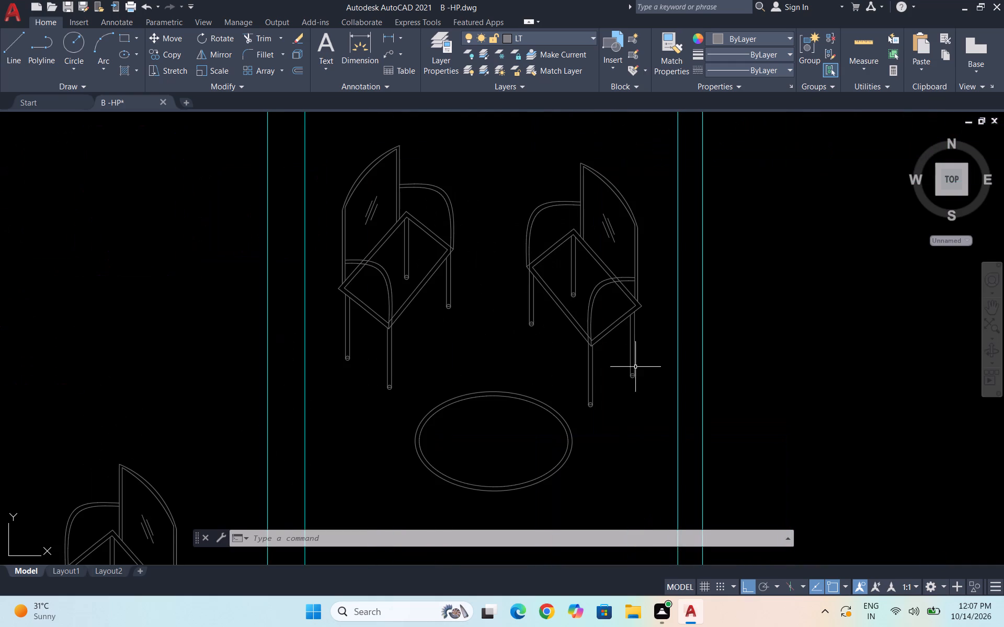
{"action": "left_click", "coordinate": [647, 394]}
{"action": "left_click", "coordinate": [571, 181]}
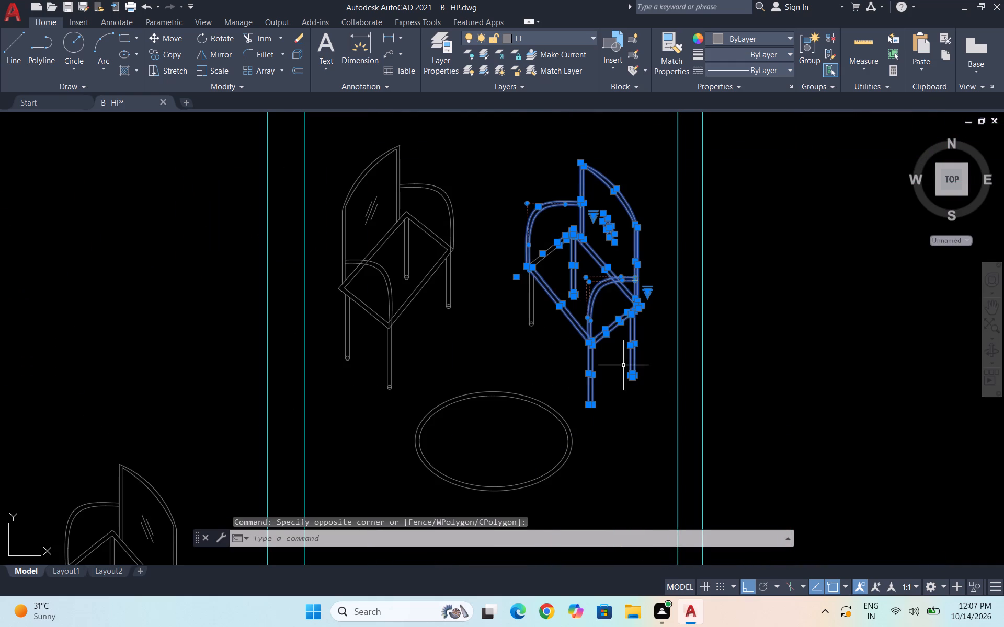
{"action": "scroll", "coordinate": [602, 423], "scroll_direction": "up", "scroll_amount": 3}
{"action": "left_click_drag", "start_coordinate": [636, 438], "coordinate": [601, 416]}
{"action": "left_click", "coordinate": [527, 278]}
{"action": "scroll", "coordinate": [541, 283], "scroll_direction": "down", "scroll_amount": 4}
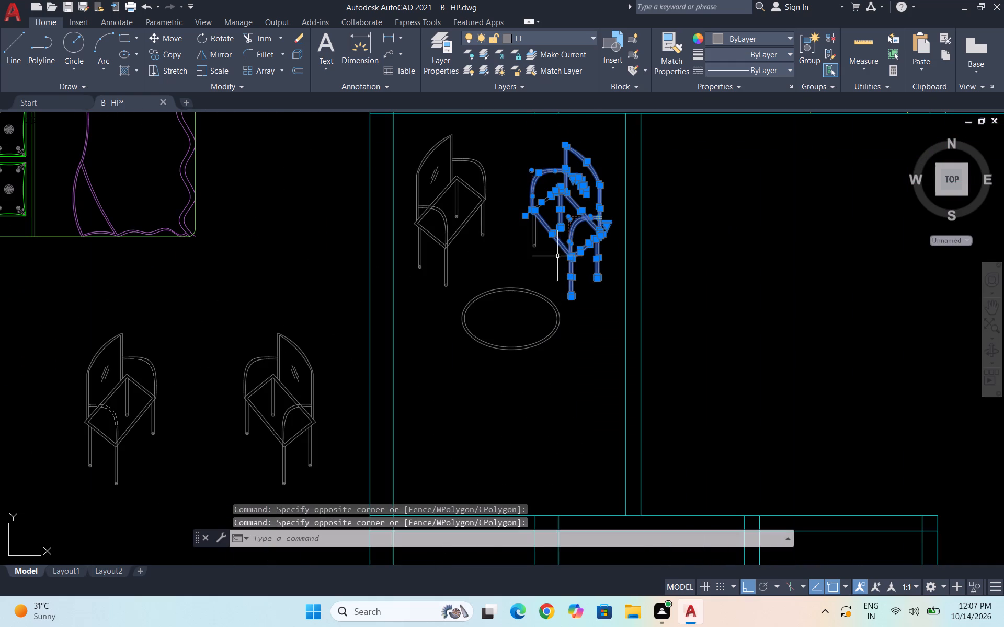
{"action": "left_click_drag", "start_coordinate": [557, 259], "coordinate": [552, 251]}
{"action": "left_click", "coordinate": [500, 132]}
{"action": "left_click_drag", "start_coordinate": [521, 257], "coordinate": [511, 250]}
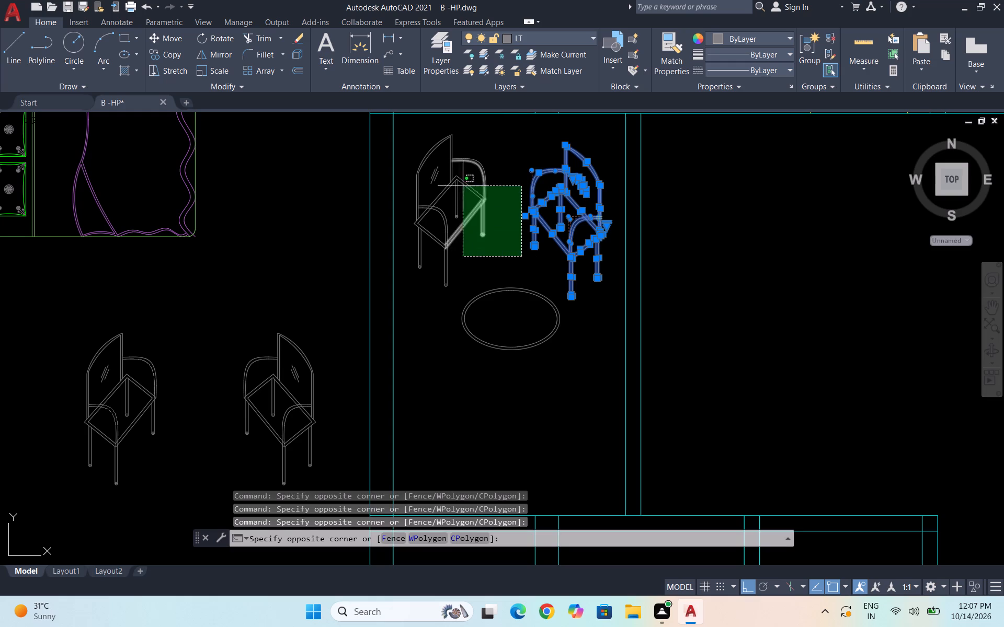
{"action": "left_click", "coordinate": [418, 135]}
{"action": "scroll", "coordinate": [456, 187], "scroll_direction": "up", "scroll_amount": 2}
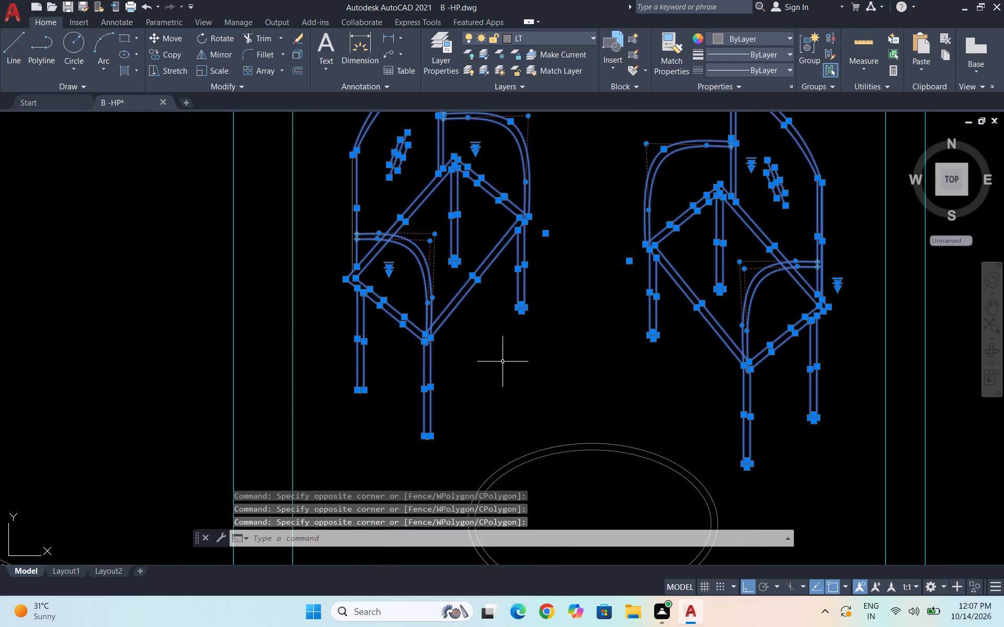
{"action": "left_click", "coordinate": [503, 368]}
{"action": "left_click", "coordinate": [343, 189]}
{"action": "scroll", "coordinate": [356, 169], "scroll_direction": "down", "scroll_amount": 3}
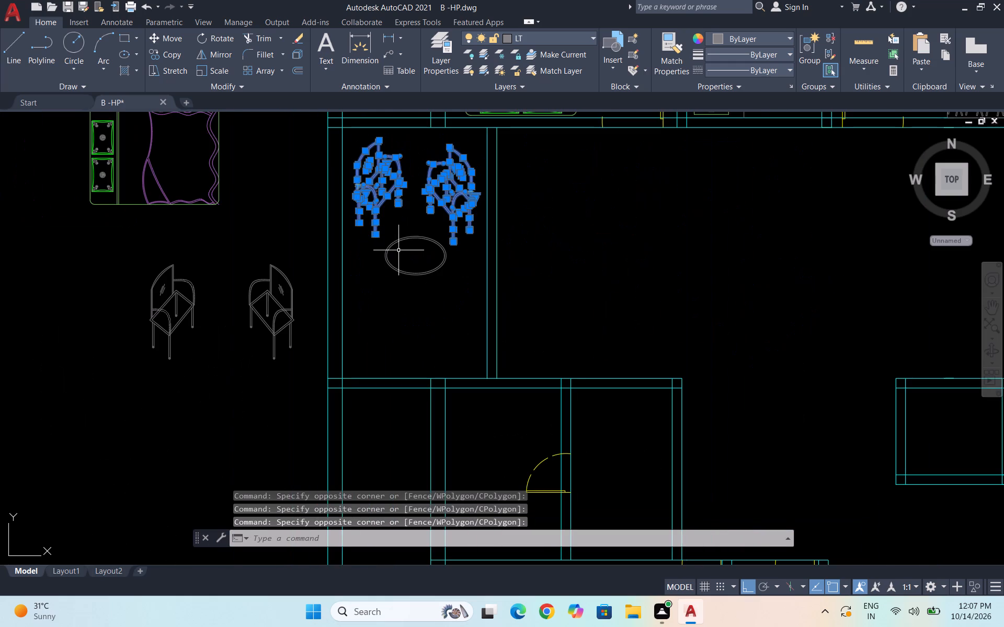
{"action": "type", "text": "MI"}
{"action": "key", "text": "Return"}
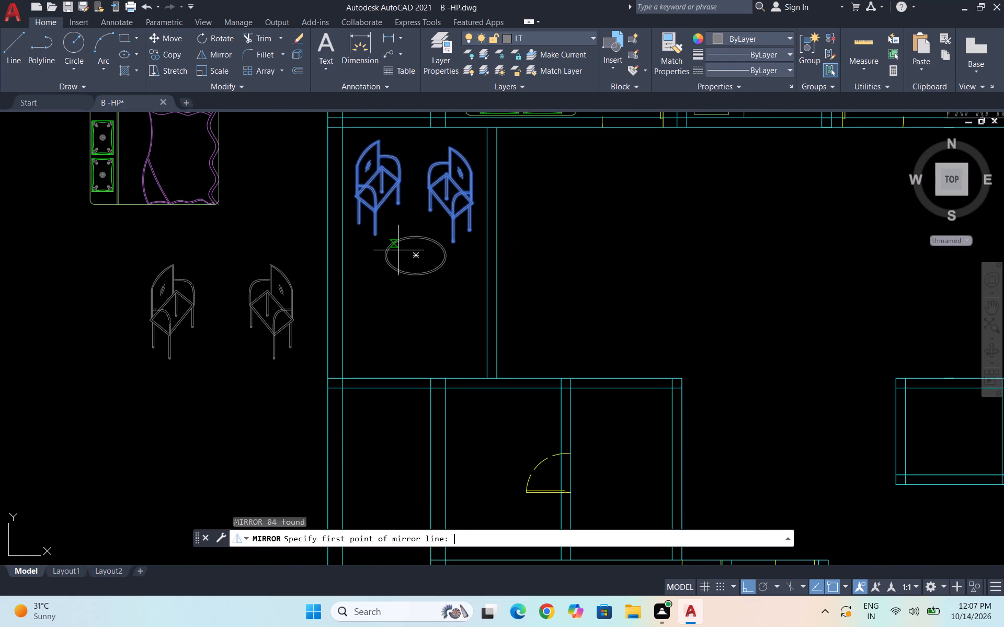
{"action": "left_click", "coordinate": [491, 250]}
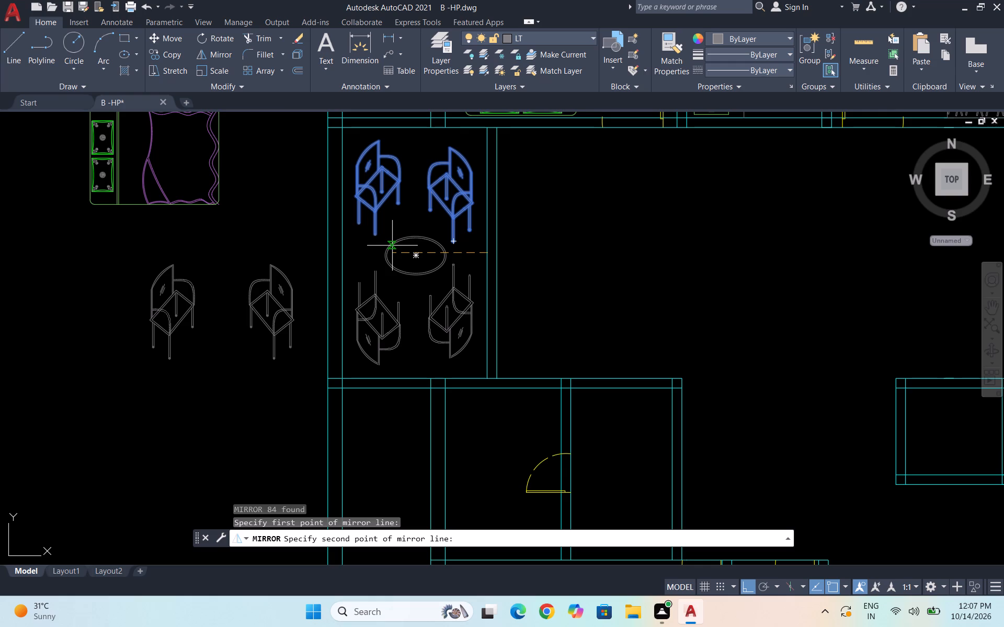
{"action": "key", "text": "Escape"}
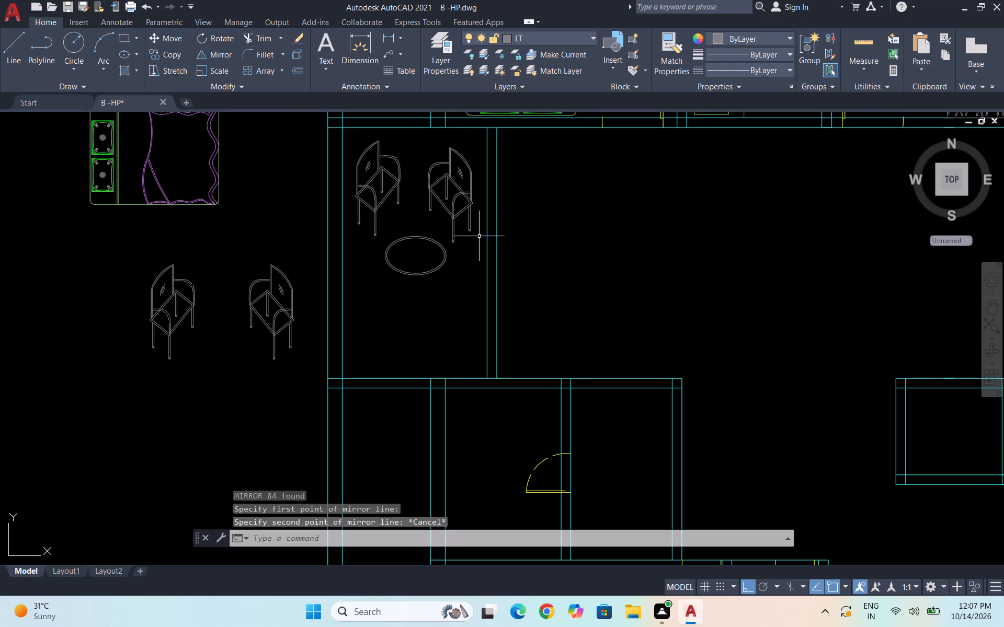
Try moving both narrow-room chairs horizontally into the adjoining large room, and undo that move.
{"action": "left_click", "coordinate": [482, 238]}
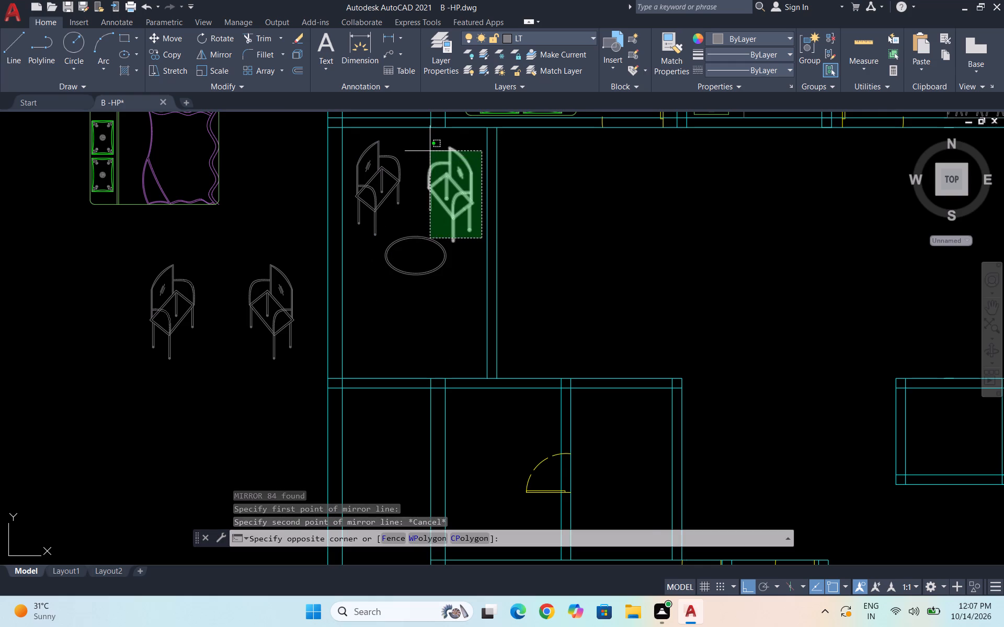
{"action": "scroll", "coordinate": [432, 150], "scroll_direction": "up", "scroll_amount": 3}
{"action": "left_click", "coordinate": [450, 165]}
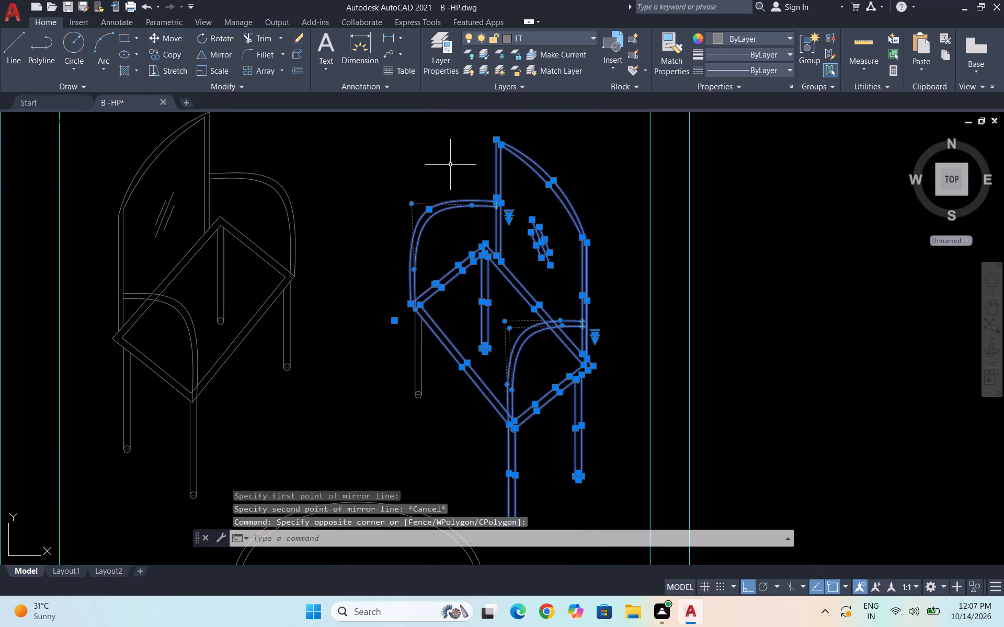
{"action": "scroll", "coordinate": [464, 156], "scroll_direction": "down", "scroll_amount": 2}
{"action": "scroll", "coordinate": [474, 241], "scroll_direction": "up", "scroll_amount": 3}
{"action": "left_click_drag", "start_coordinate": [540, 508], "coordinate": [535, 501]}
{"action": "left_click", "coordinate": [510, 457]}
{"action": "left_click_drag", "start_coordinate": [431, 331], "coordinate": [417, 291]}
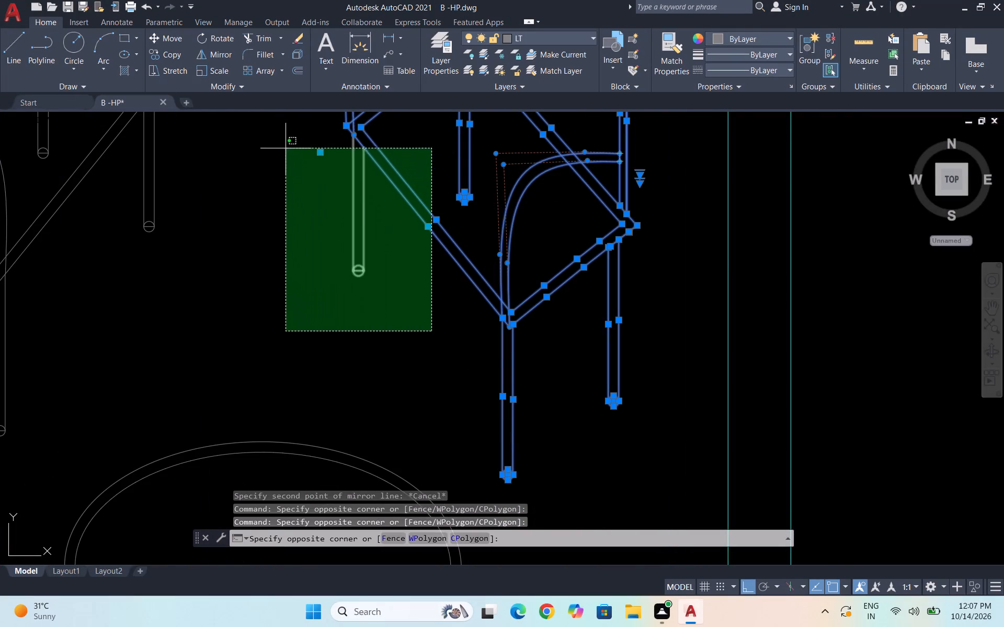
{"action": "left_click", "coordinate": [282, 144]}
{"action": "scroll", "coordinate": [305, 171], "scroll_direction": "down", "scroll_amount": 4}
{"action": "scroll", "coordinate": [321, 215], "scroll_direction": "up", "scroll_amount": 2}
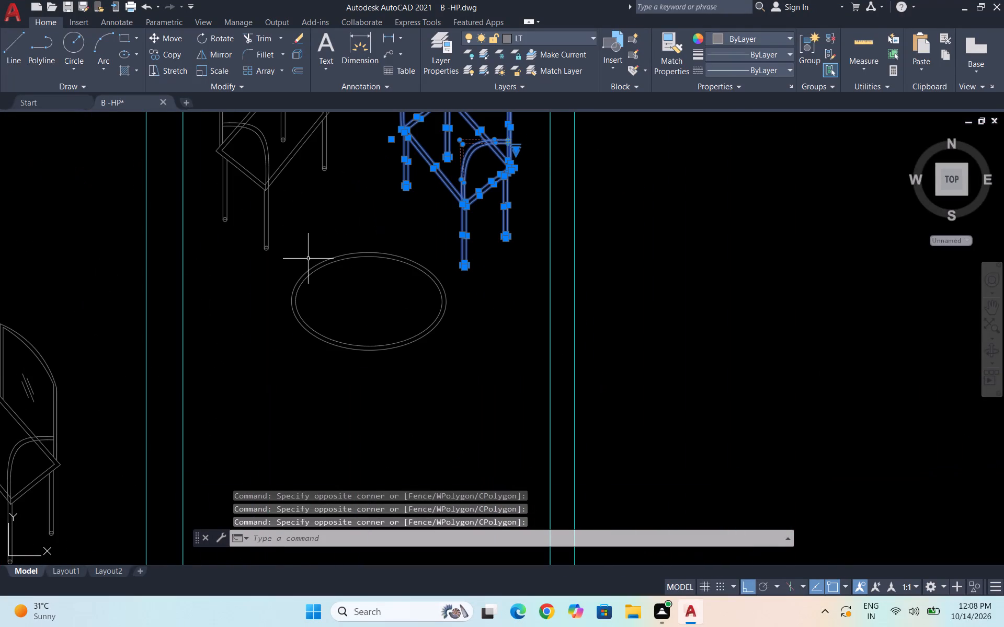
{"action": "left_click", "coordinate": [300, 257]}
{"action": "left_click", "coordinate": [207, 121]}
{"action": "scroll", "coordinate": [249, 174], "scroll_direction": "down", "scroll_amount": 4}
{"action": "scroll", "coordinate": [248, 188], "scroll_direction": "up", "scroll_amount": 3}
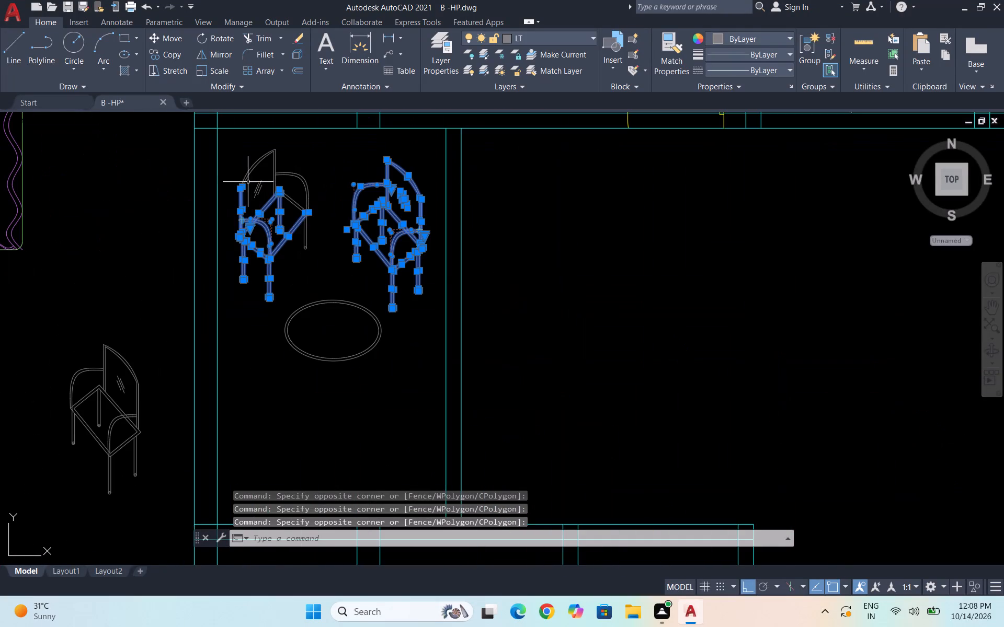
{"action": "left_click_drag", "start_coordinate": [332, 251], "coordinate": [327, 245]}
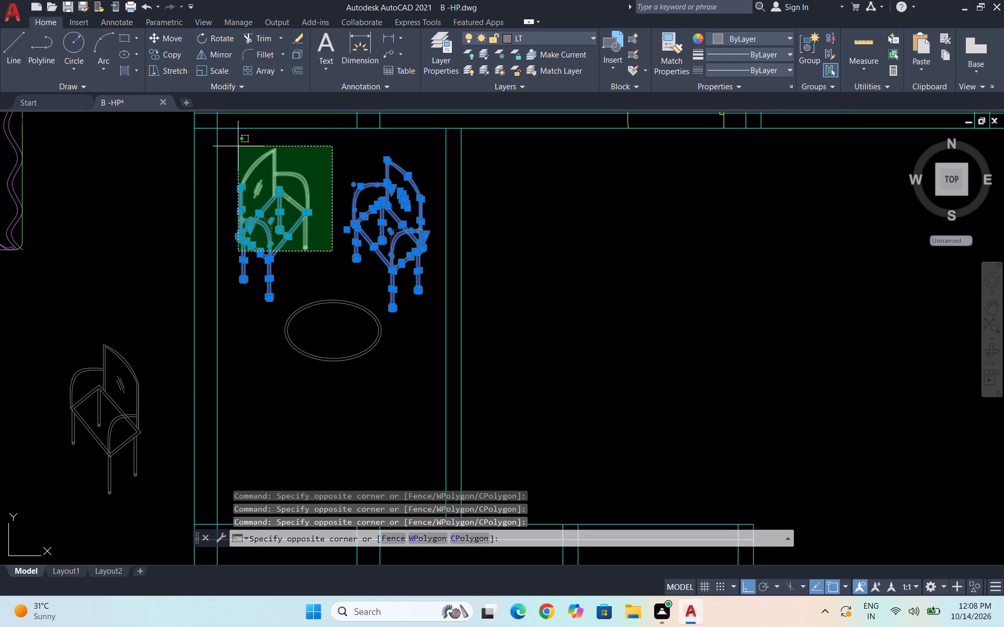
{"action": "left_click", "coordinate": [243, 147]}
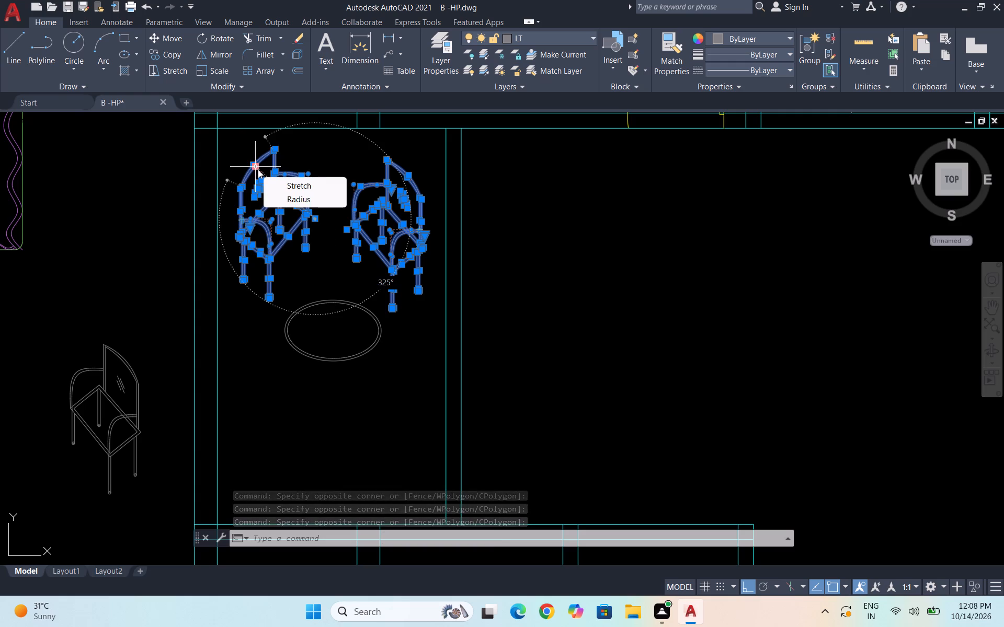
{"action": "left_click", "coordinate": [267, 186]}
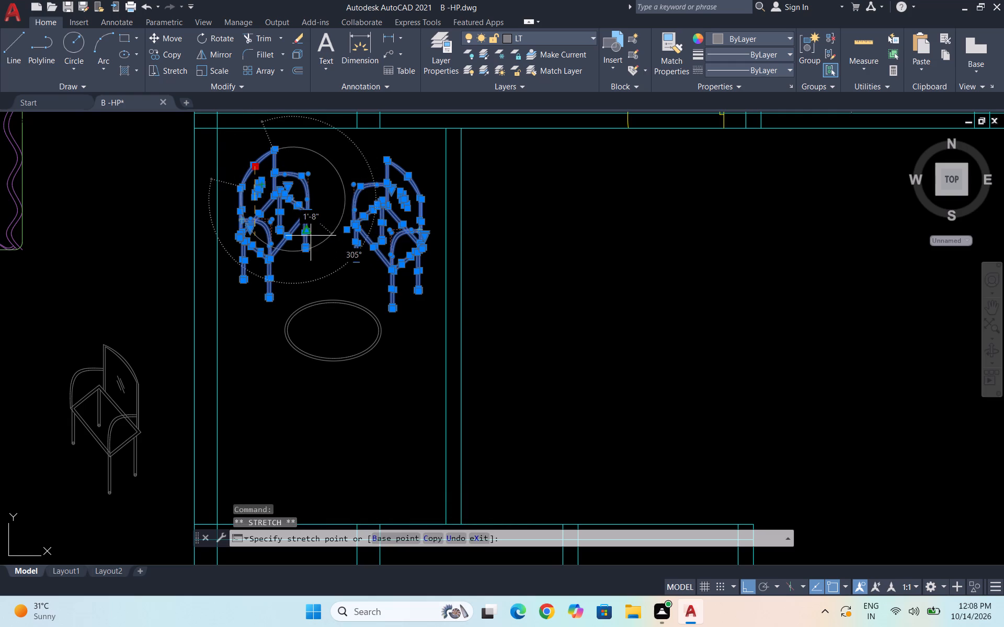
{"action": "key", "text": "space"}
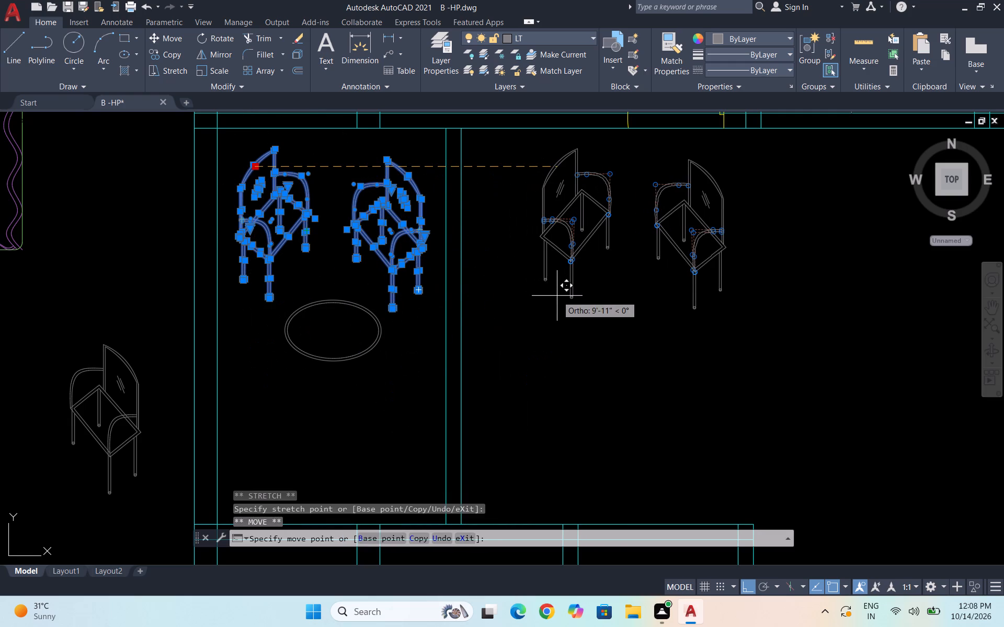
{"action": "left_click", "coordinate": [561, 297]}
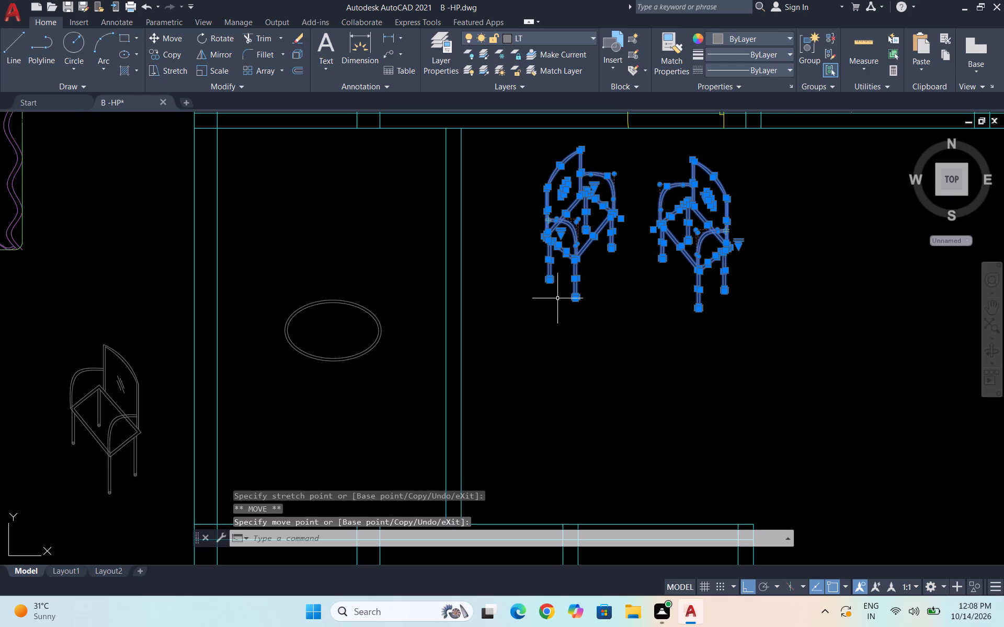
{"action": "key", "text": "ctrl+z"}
Move both ellipses of the oval table straight down from their centre, clear of the chair legs.
{"action": "scroll", "coordinate": [332, 305], "scroll_direction": "down", "scroll_amount": 2}
{"action": "scroll", "coordinate": [324, 323], "scroll_direction": "up", "scroll_amount": 3}
{"action": "left_click_drag", "start_coordinate": [453, 411], "coordinate": [431, 389]}
{"action": "left_click", "coordinate": [277, 279]}
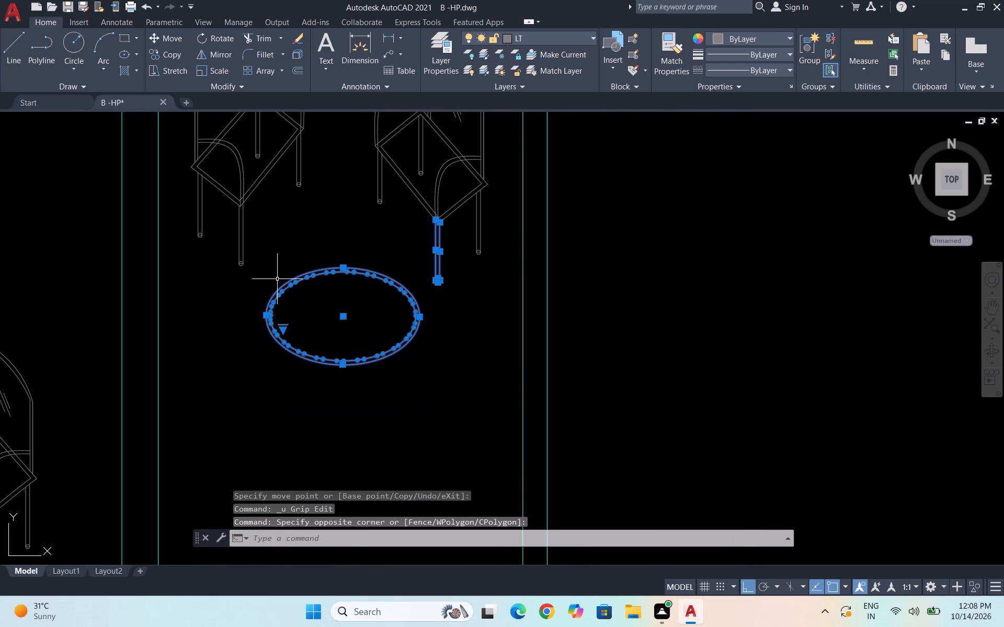
{"action": "left_click_drag", "start_coordinate": [473, 296], "coordinate": [463, 283], "text": "shift"}
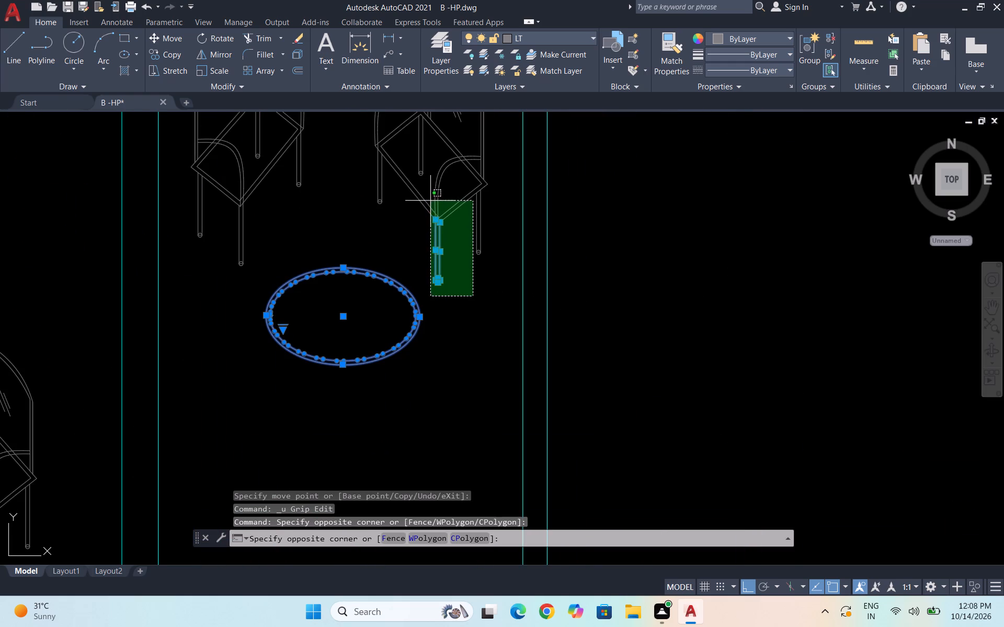
{"action": "left_click", "coordinate": [429, 199], "text": "shift"}
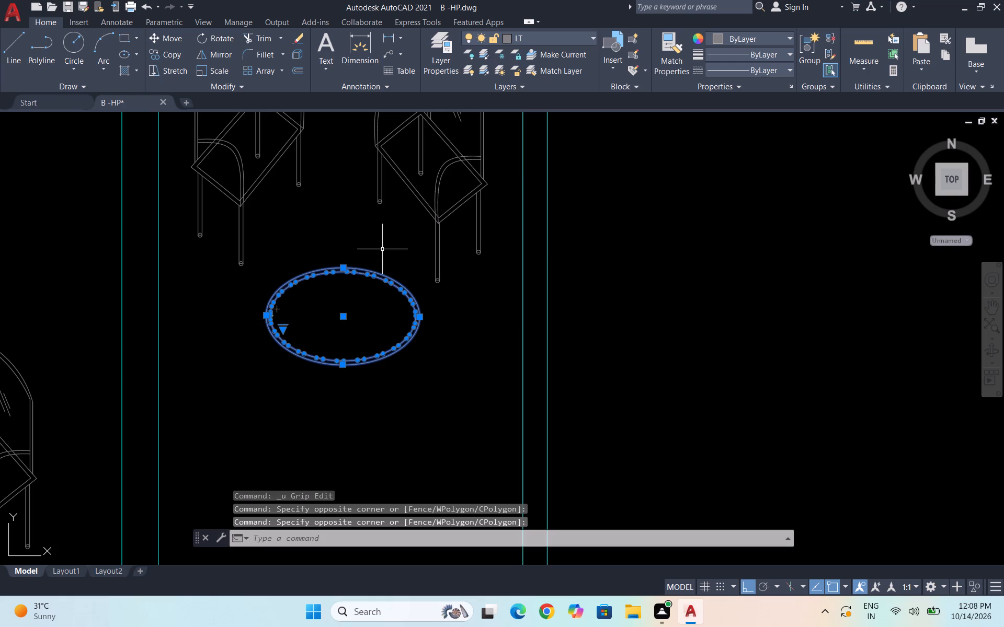
{"action": "key", "text": "m"}
{"action": "key", "text": "Return"}
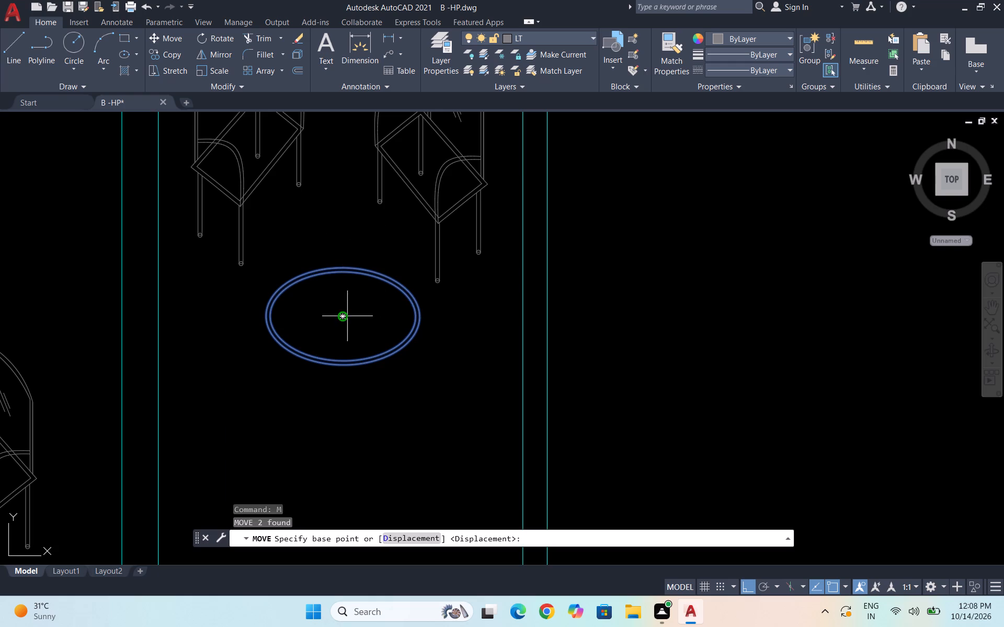
{"action": "left_click", "coordinate": [347, 316]}
{"action": "left_click", "coordinate": [341, 399]}
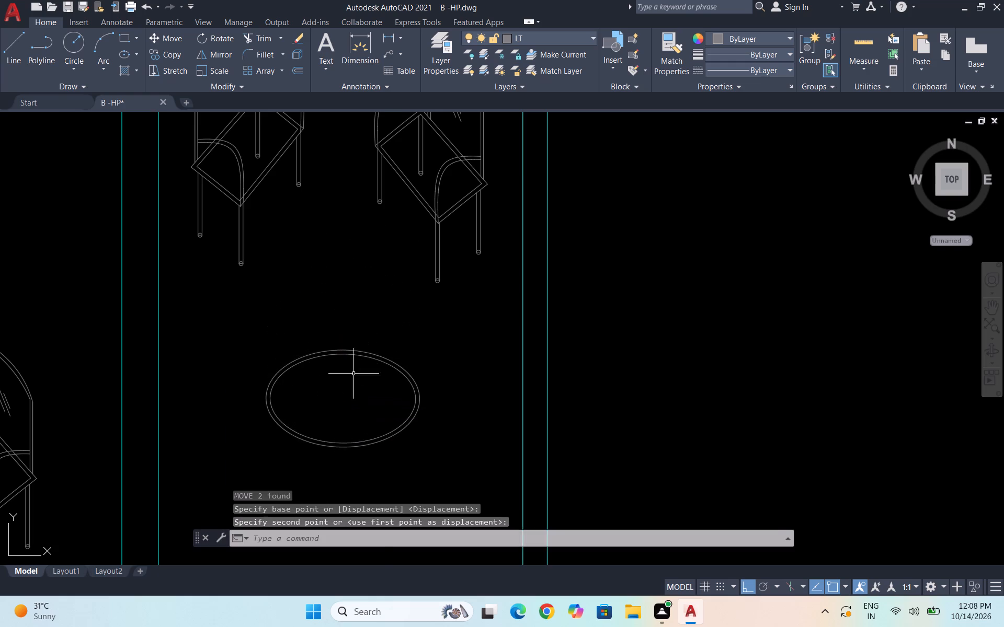
Copy both narrow-room chairs together horizontally with Ortho on into the open area of the adjoining large room.
{"action": "scroll", "coordinate": [386, 330], "scroll_direction": "down", "scroll_amount": 3}
{"action": "scroll", "coordinate": [412, 317], "scroll_direction": "up", "scroll_amount": 2}
{"action": "left_click", "coordinate": [420, 326]}
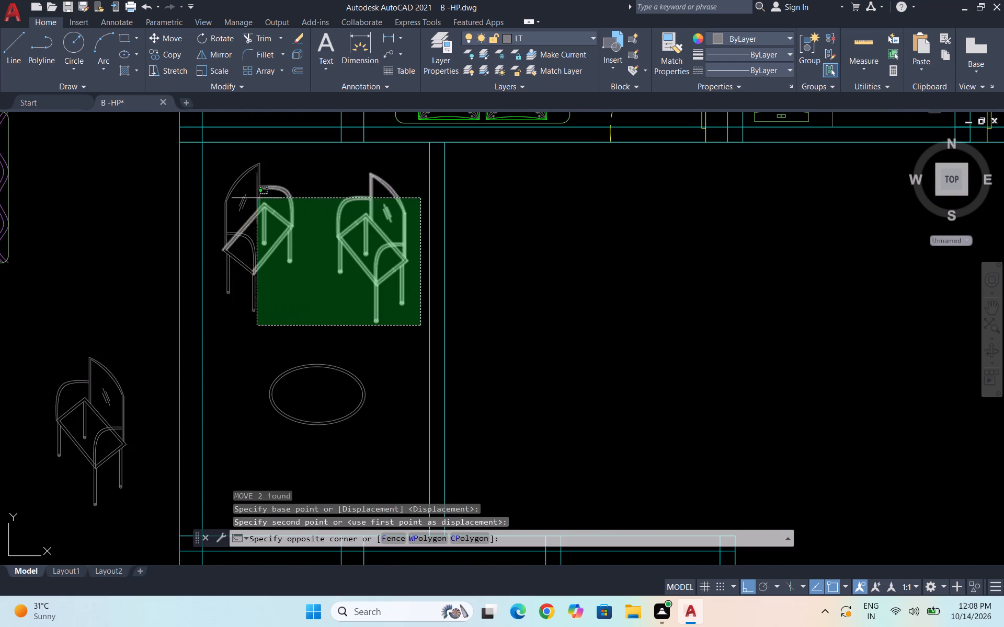
{"action": "left_click", "coordinate": [218, 153]}
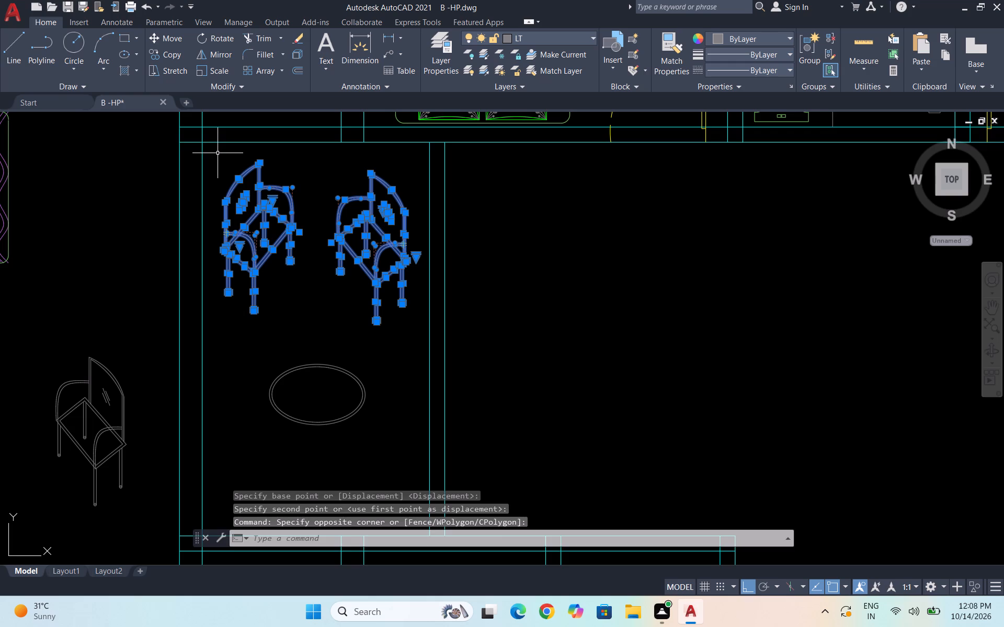
{"action": "type", "text": "CO"}
{"action": "key", "text": "Return"}
{"action": "left_click", "coordinate": [303, 261]}
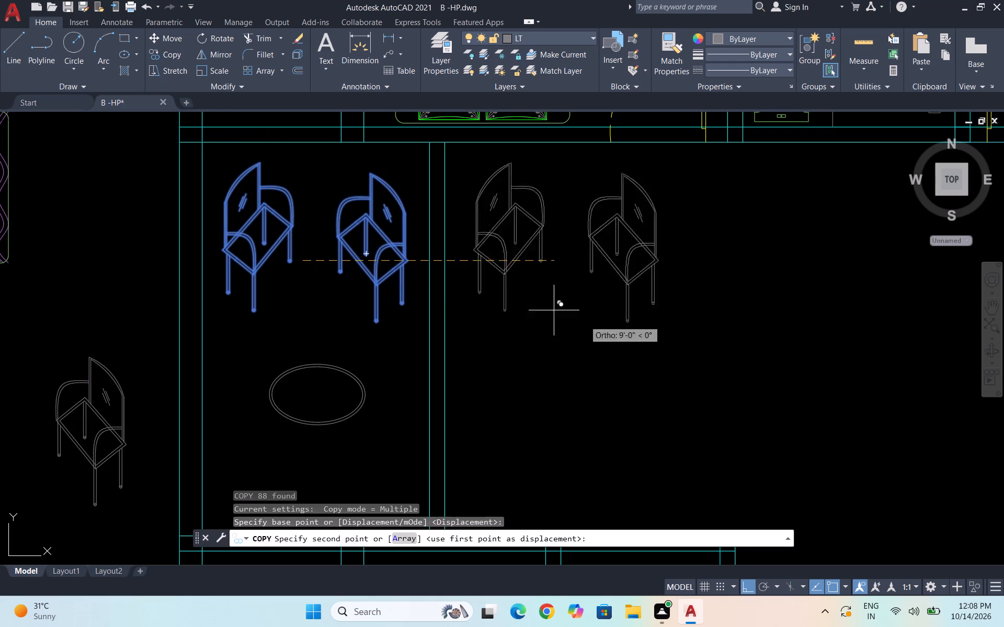
{"action": "left_click", "coordinate": [712, 331]}
{"action": "key", "text": "Escape"}
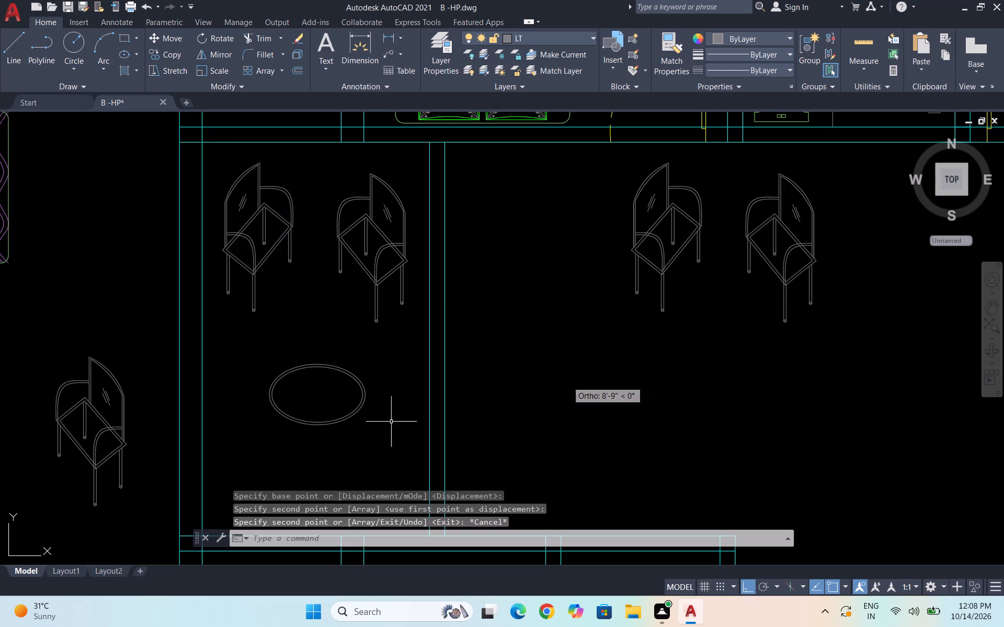
Move both ellipses of the oval table straight up about 2', back close below the two chairs.
{"action": "left_click_drag", "start_coordinate": [366, 454], "coordinate": [351, 432]}
{"action": "left_click", "coordinate": [264, 352]}
{"action": "key", "text": "m"}
{"action": "key", "text": "Return"}
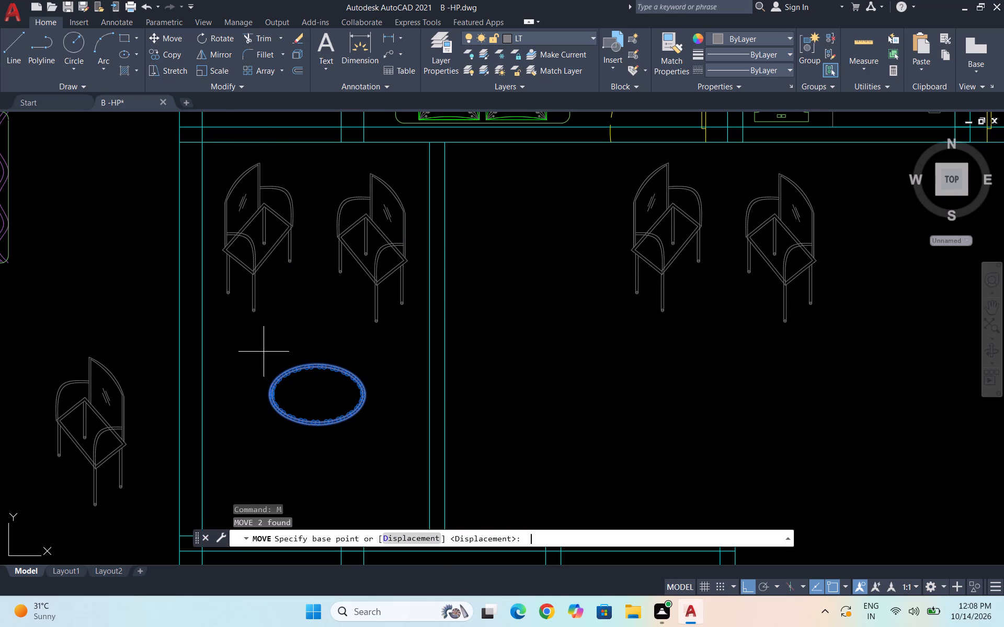
{"action": "left_click", "coordinate": [320, 395]}
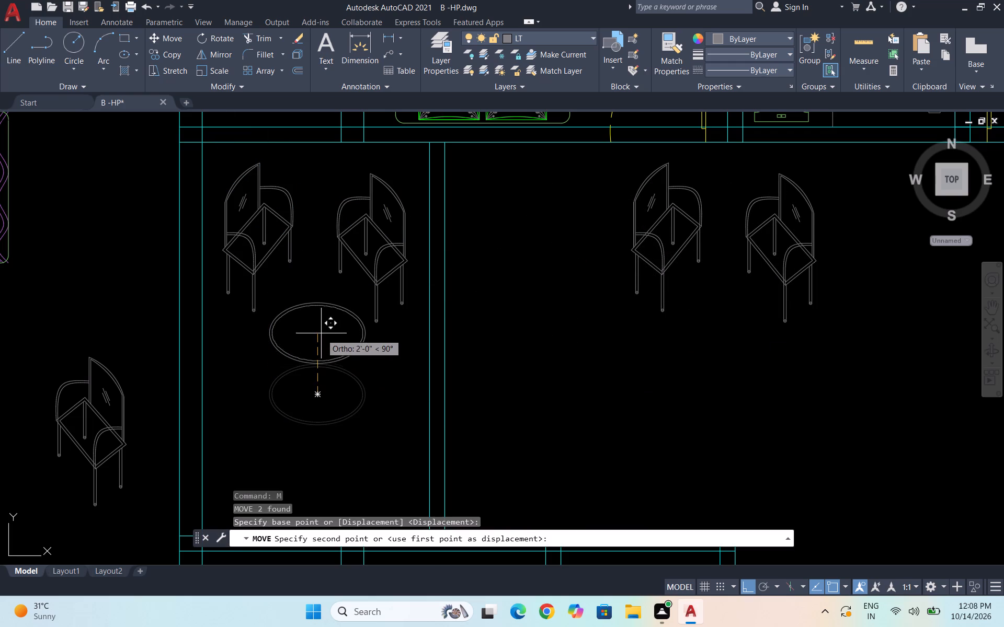
{"action": "left_click", "coordinate": [317, 337]}
{"action": "scroll", "coordinate": [346, 300], "scroll_direction": "down", "scroll_amount": 2}
{"action": "key", "text": "Escape"}
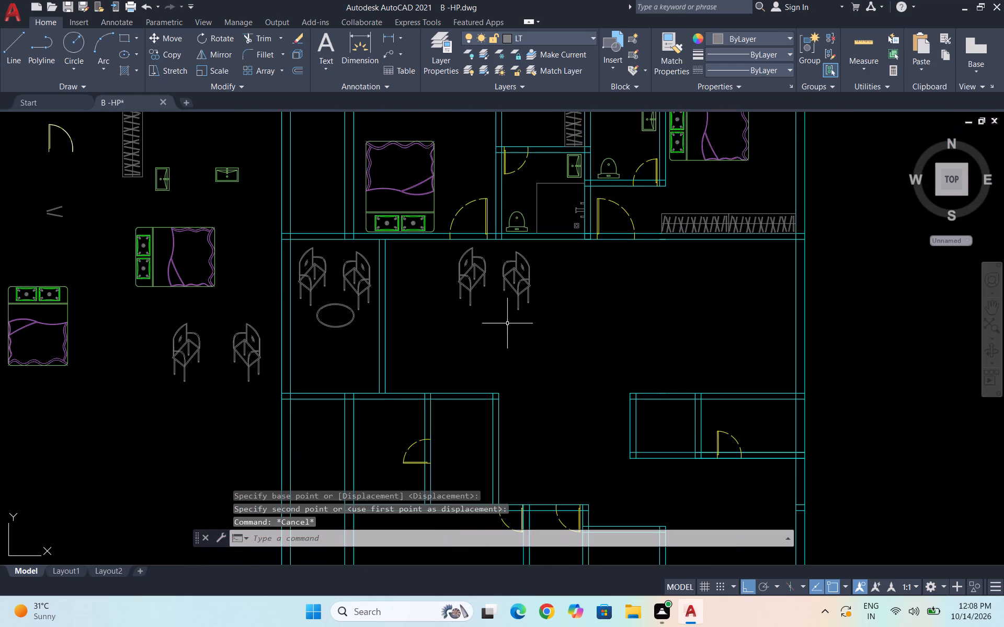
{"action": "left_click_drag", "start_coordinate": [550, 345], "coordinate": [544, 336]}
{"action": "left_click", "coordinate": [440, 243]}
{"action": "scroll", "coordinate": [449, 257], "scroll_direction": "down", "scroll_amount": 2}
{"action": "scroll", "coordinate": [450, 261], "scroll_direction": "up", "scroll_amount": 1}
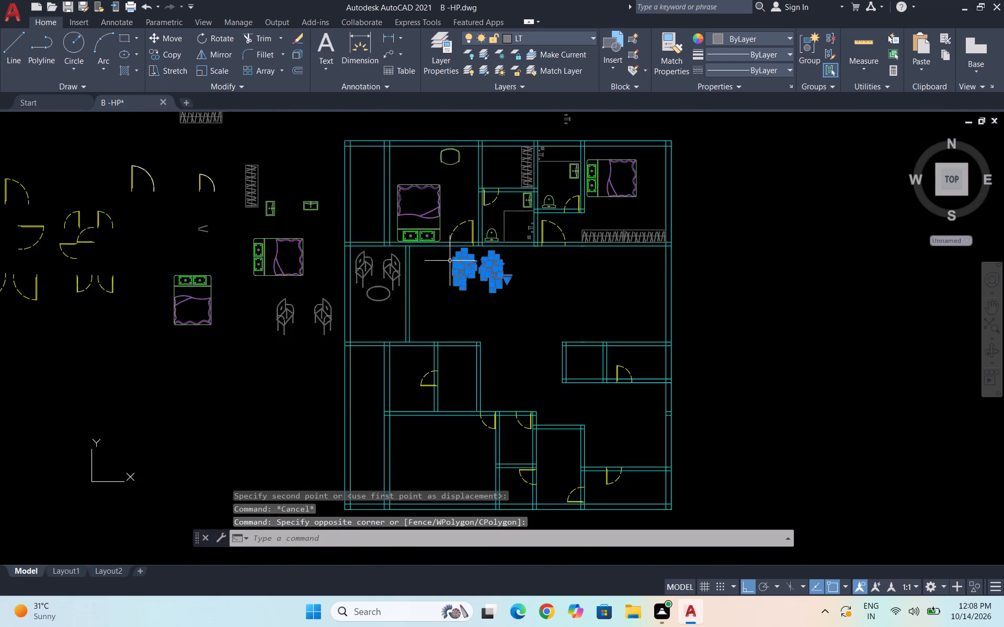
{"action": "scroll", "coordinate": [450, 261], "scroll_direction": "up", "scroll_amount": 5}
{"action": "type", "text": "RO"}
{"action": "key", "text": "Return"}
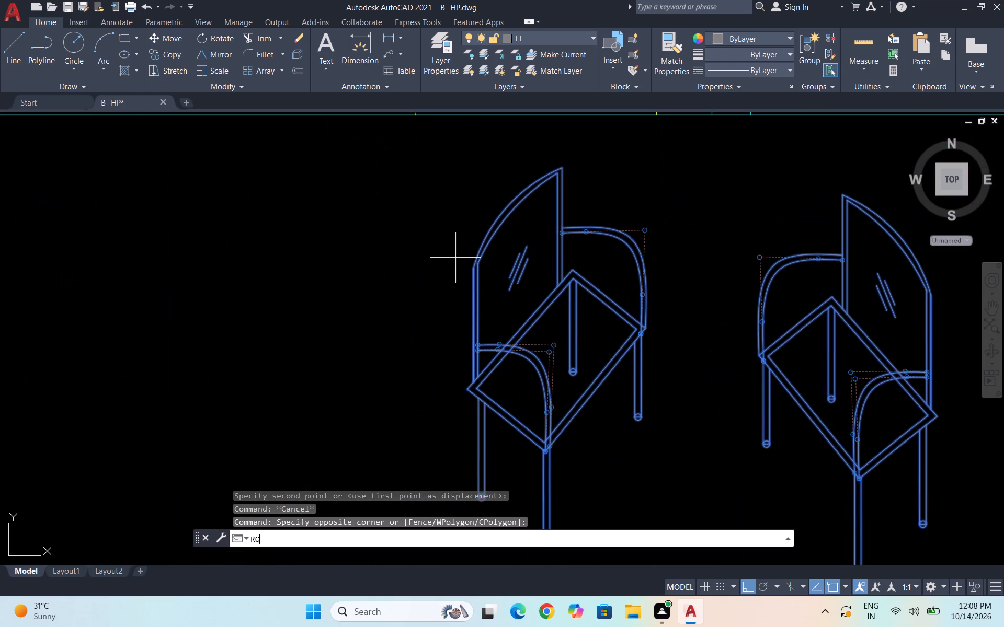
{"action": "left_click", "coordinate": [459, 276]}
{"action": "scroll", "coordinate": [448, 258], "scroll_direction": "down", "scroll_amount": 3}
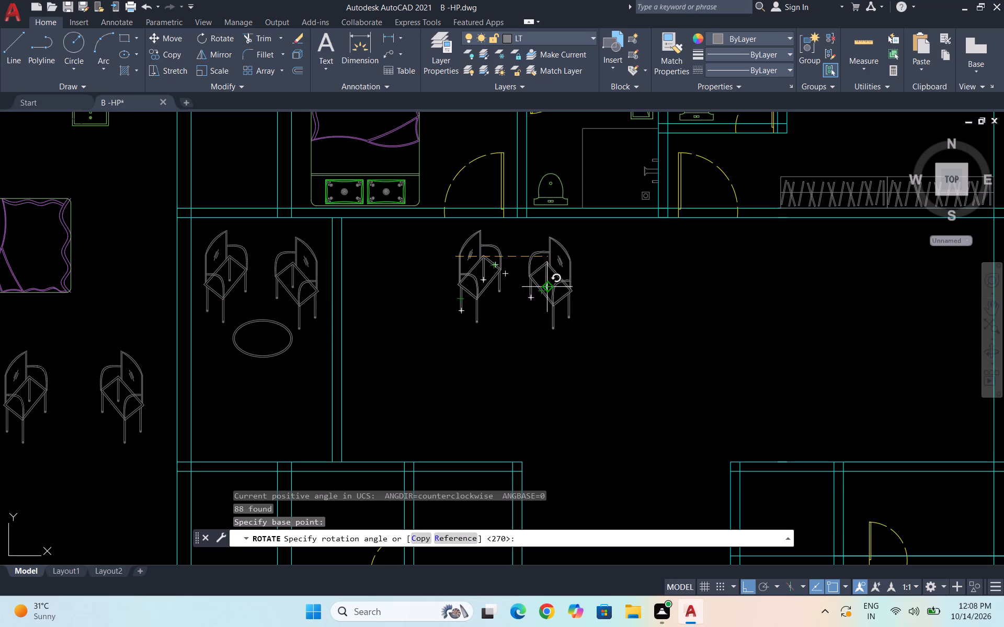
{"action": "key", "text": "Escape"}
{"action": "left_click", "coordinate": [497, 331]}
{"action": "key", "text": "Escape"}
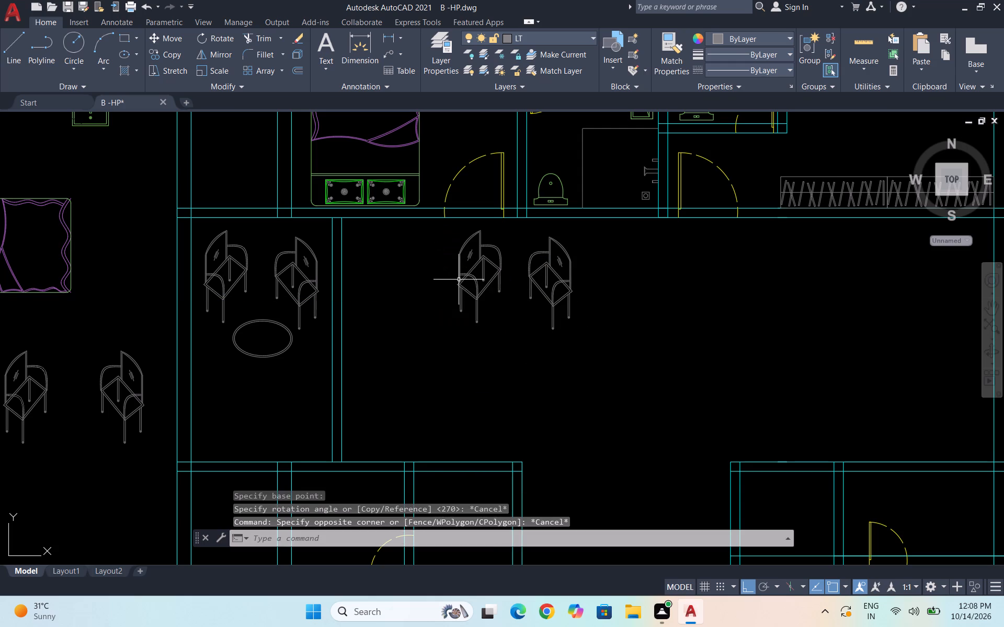
Move the east chair of the copied pair in the large room horizontally east, widening the gap between the two chairs.
{"action": "scroll", "coordinate": [603, 305], "scroll_direction": "up", "scroll_amount": 3}
{"action": "left_click_drag", "start_coordinate": [578, 382], "coordinate": [565, 383]}
{"action": "scroll", "coordinate": [484, 330], "scroll_direction": "down", "scroll_amount": 2}
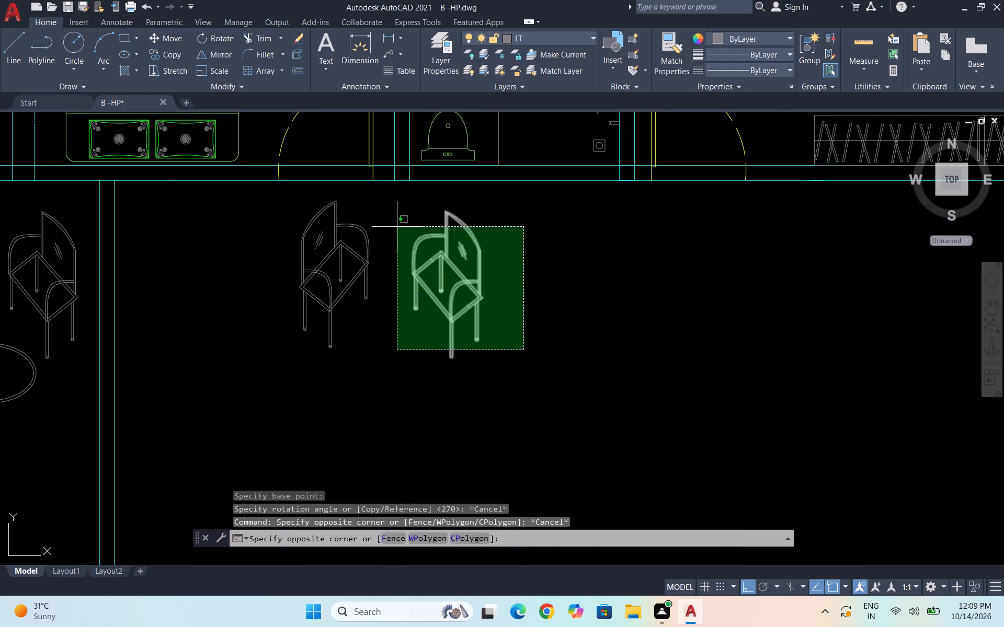
{"action": "left_click", "coordinate": [399, 215]}
{"action": "left_click_drag", "start_coordinate": [505, 389], "coordinate": [472, 367]}
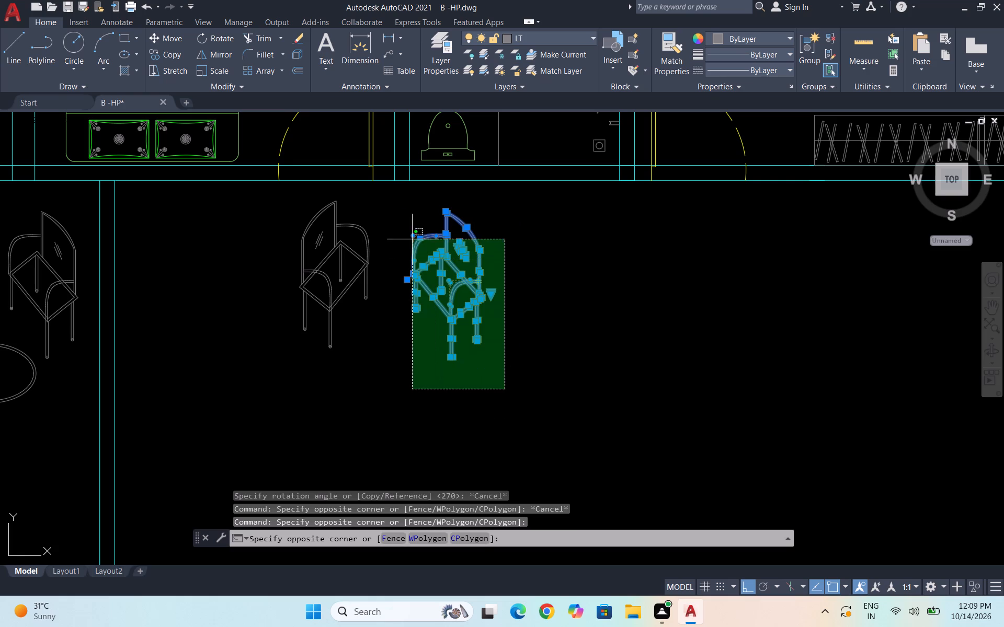
{"action": "left_click", "coordinate": [409, 208]}
{"action": "key", "text": "m"}
{"action": "key", "text": "Return"}
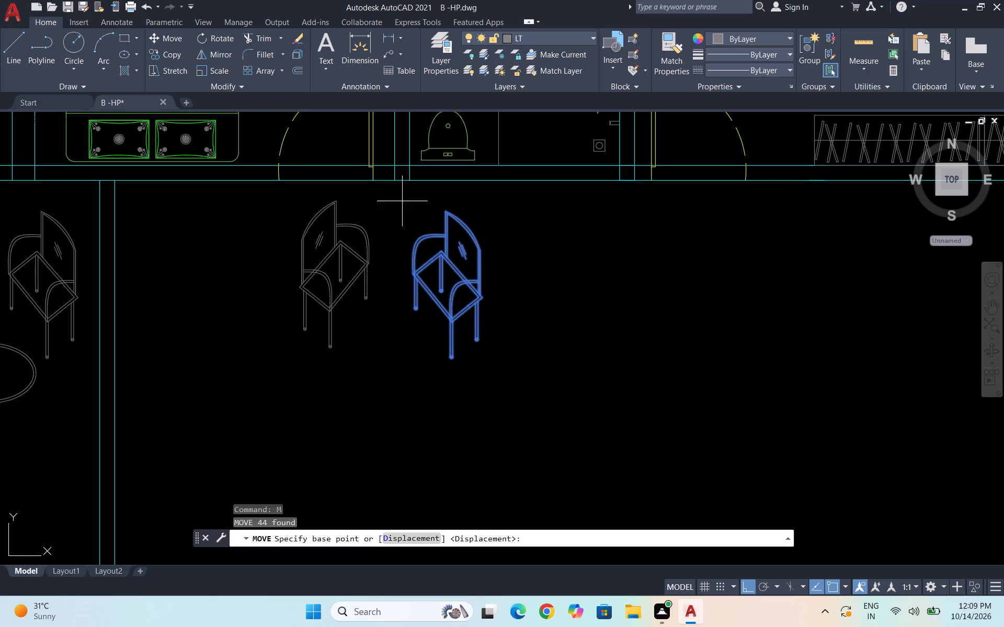
{"action": "left_click", "coordinate": [455, 292]}
{"action": "left_click", "coordinate": [558, 304]}
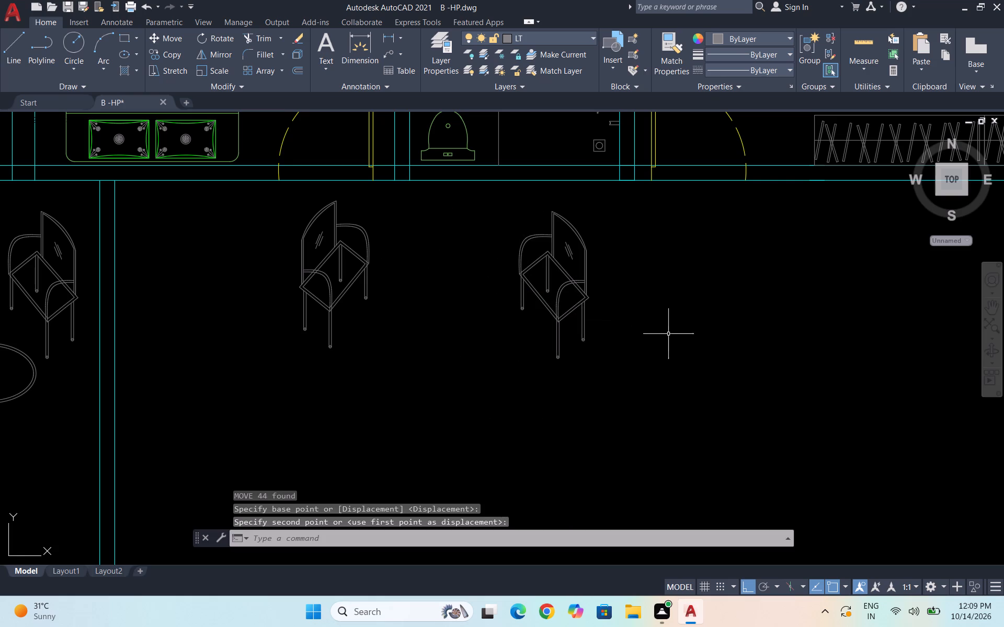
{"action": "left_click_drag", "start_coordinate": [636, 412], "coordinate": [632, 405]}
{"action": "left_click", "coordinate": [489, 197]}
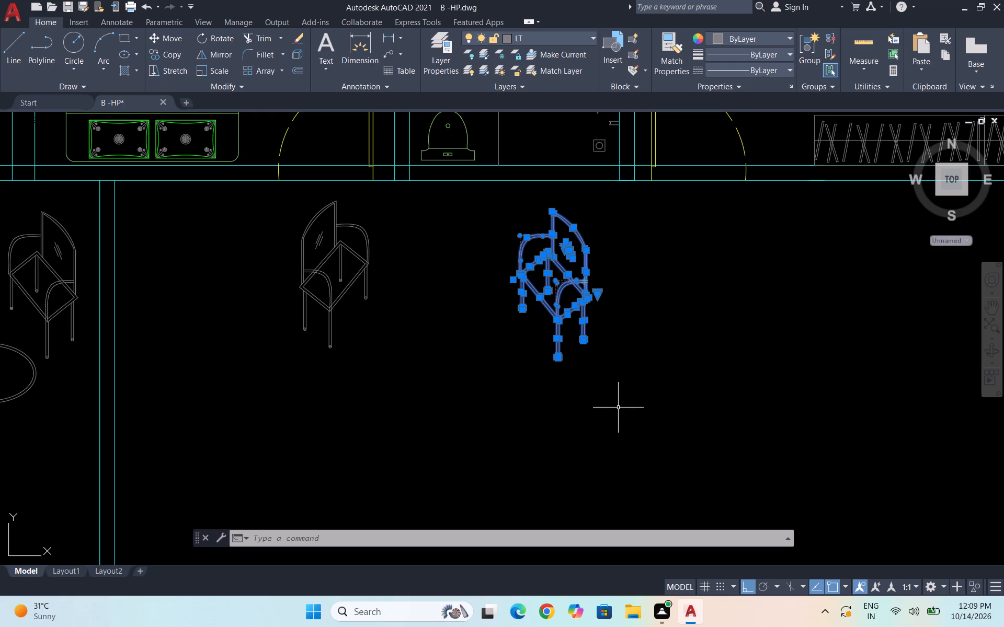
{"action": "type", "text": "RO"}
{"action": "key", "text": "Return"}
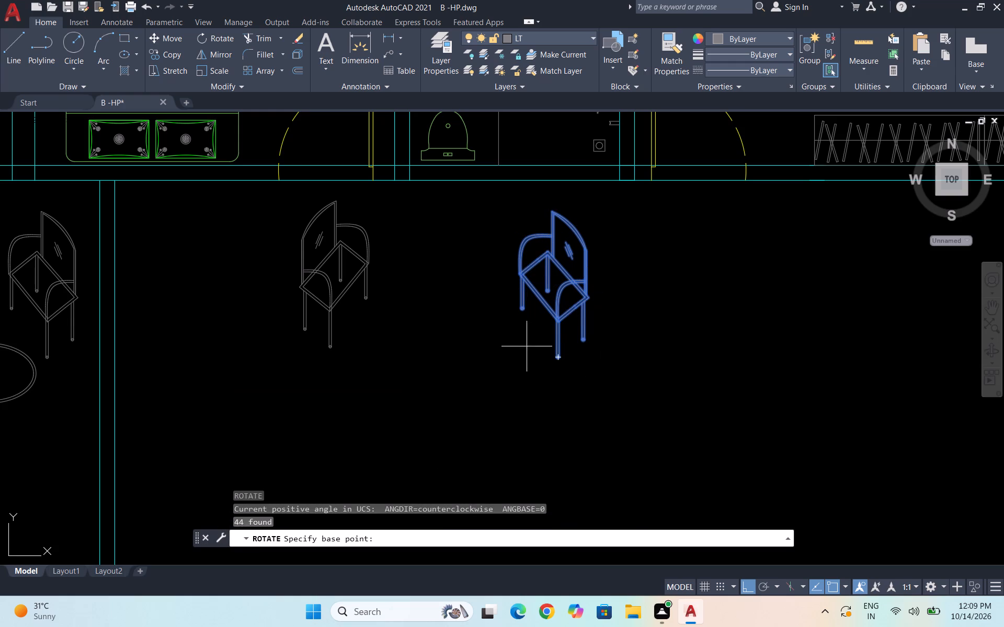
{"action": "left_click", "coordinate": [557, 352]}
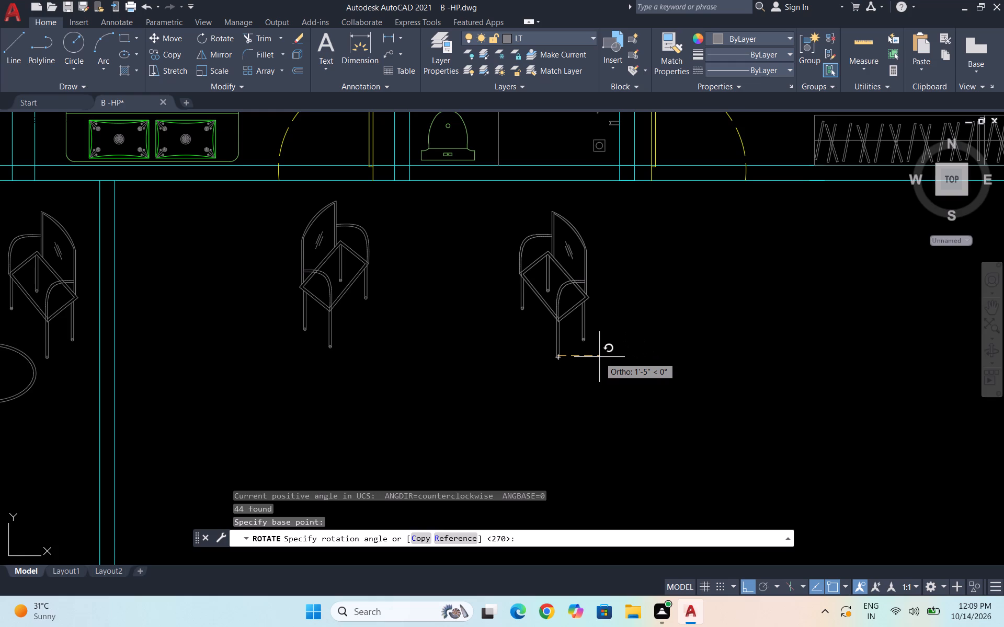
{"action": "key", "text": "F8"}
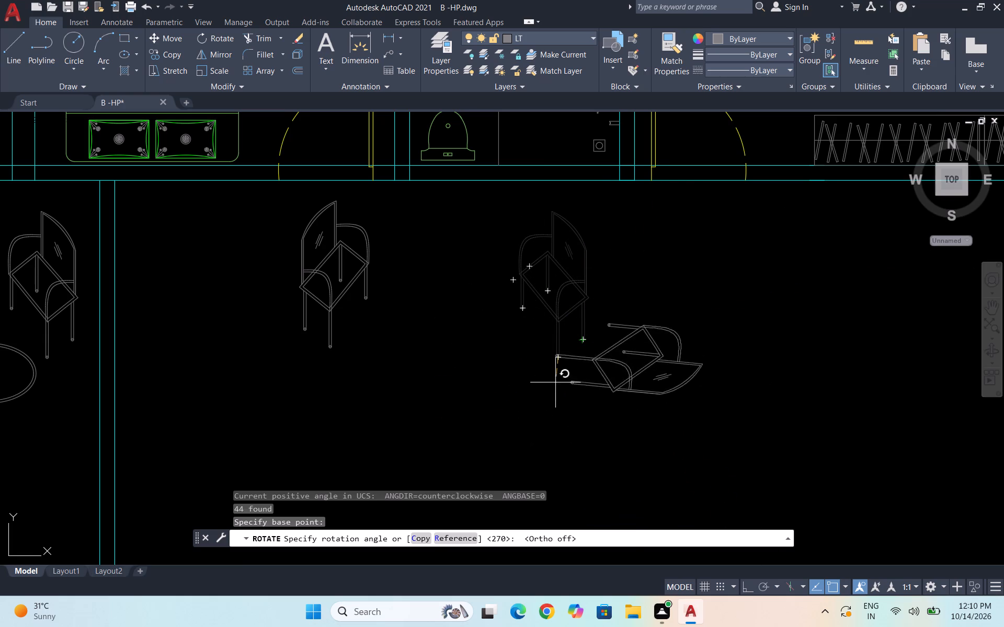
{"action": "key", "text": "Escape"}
Move both ellipses of the oval table from the narrow room into the adjoining large room, southwest of the copied chairs.
{"action": "scroll", "coordinate": [580, 310], "scroll_direction": "down", "scroll_amount": 3}
{"action": "scroll", "coordinate": [450, 329], "scroll_direction": "up", "scroll_amount": 2}
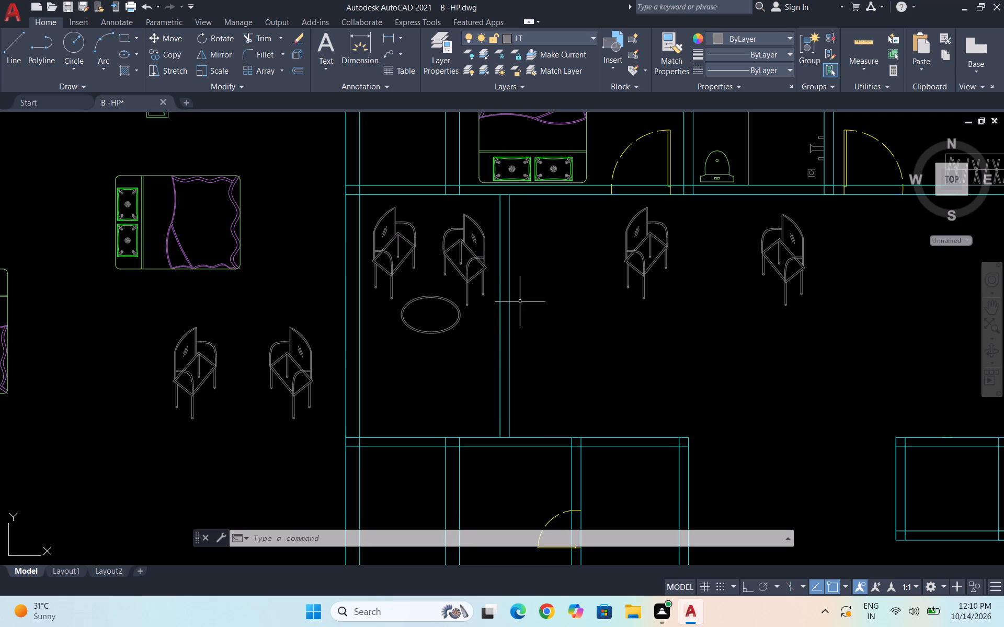
{"action": "left_click", "coordinate": [485, 342]}
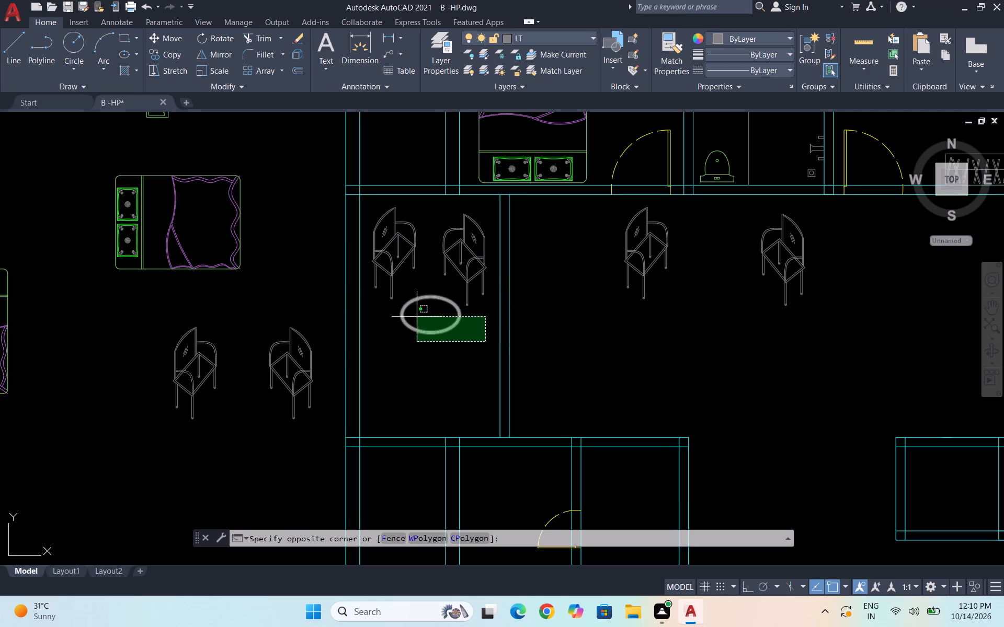
{"action": "left_click", "coordinate": [410, 300]}
{"action": "key", "text": "Escape"}
{"action": "scroll", "coordinate": [433, 330], "scroll_direction": "up", "scroll_amount": 2}
{"action": "left_click_drag", "start_coordinate": [501, 376], "coordinate": [432, 327]}
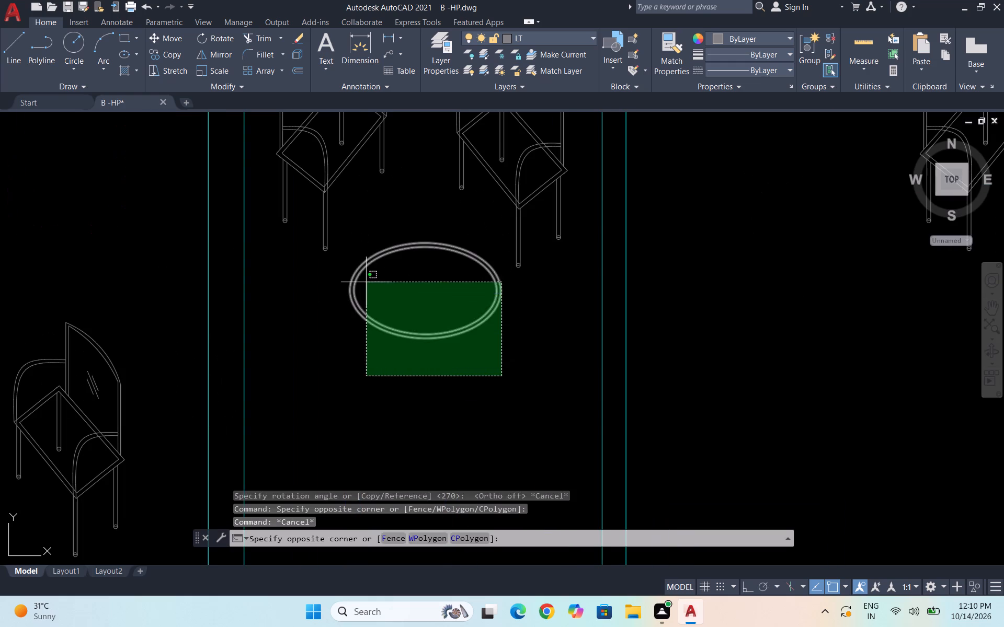
{"action": "left_click", "coordinate": [364, 281]}
{"action": "key", "text": "m"}
{"action": "key", "text": "Return"}
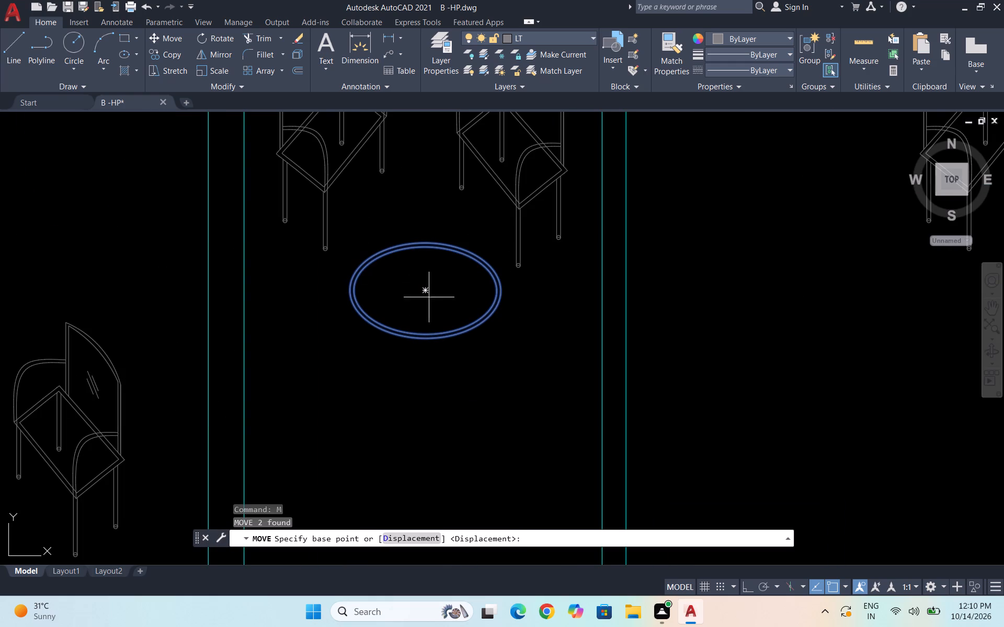
{"action": "left_click", "coordinate": [425, 287]}
{"action": "left_click", "coordinate": [840, 318]}
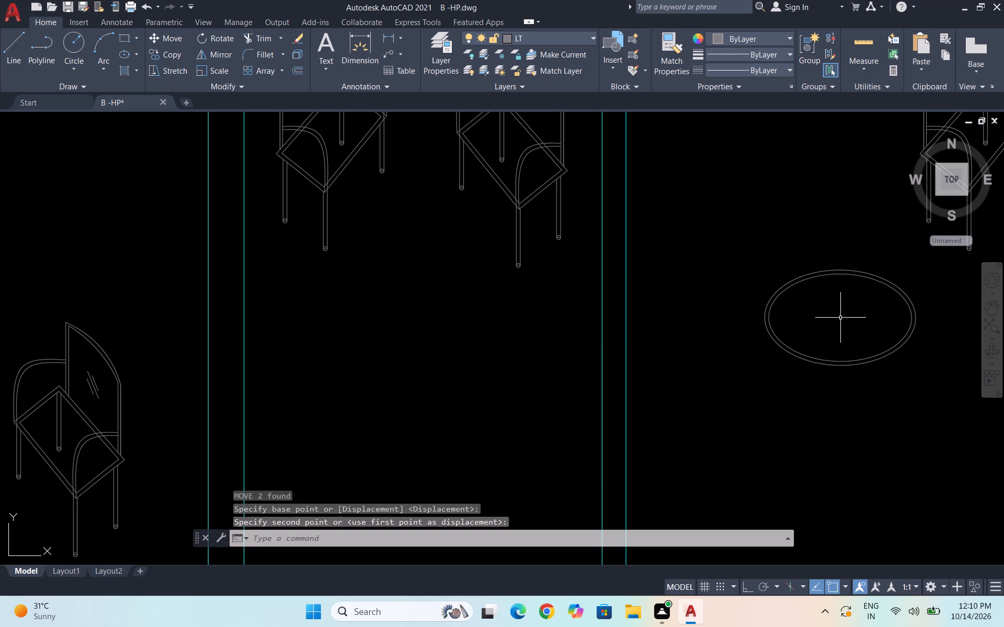
{"action": "key", "text": "Escape"}
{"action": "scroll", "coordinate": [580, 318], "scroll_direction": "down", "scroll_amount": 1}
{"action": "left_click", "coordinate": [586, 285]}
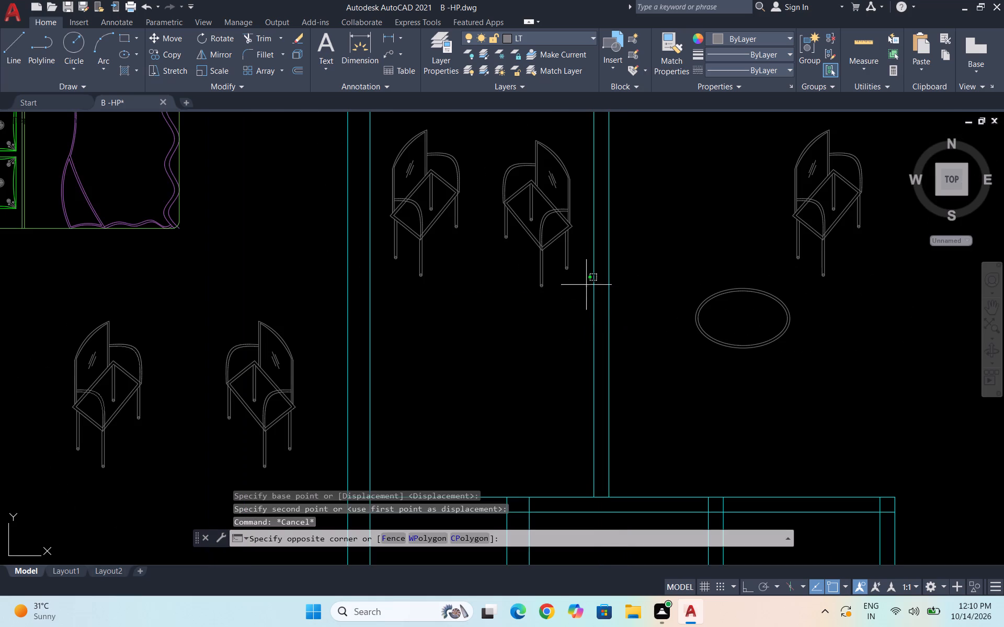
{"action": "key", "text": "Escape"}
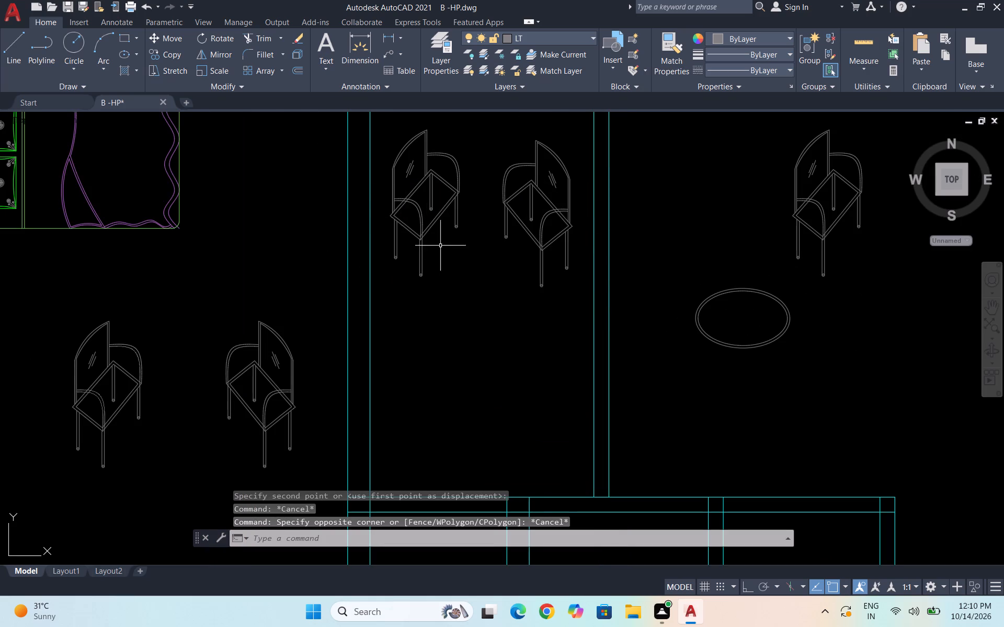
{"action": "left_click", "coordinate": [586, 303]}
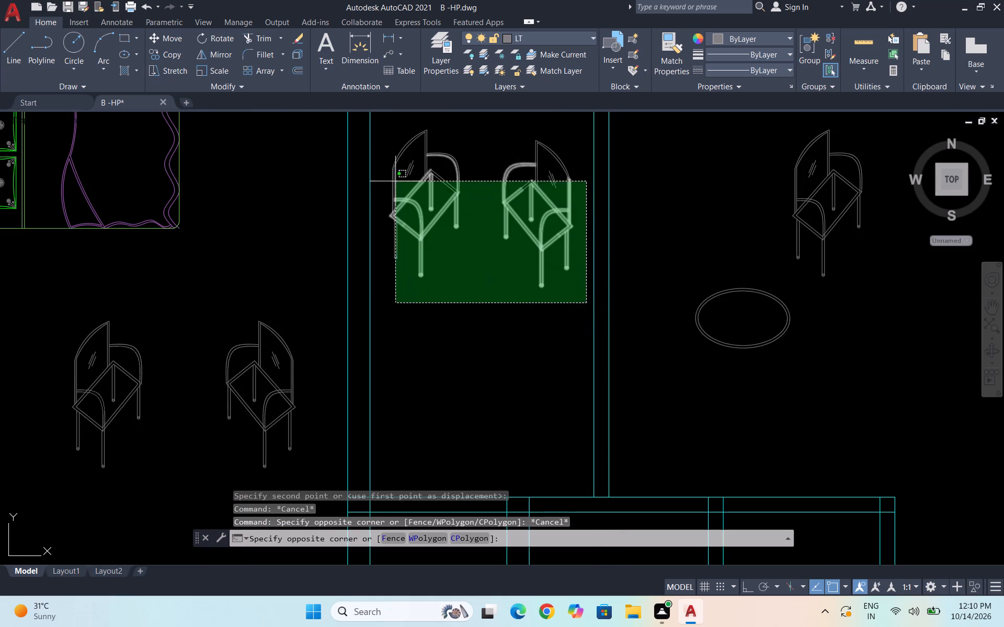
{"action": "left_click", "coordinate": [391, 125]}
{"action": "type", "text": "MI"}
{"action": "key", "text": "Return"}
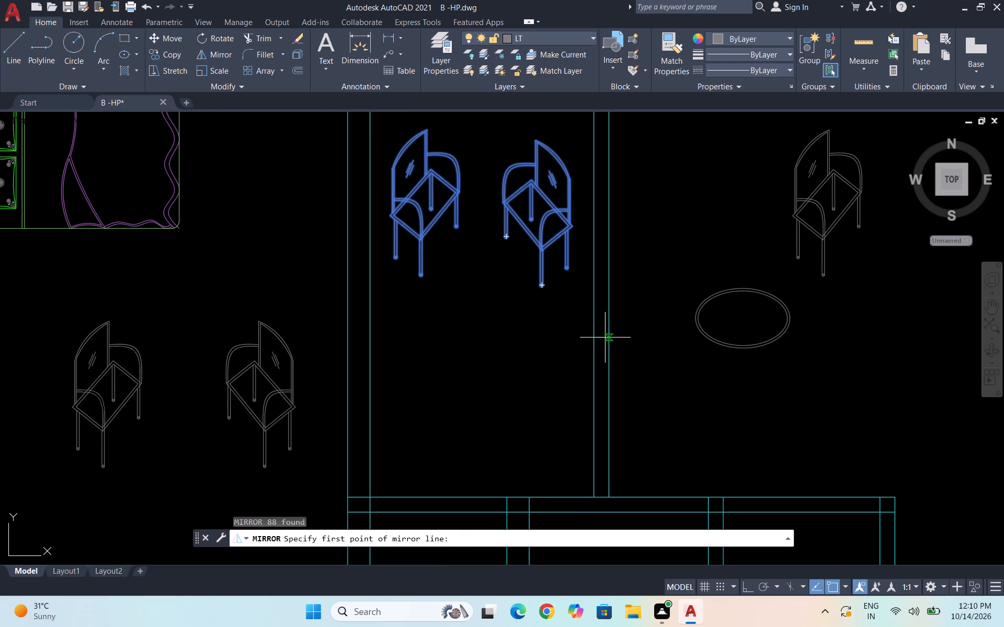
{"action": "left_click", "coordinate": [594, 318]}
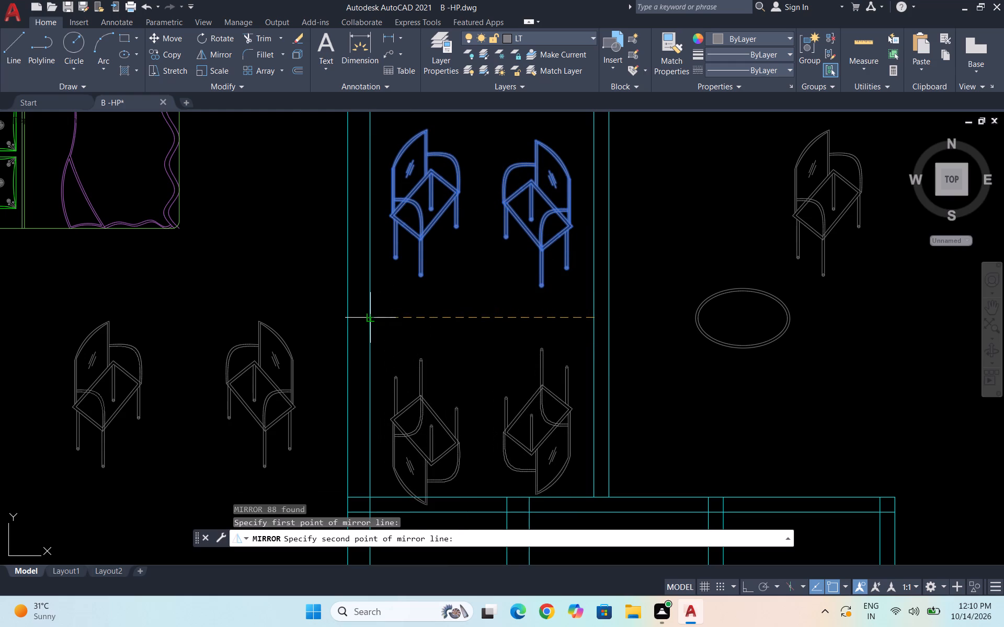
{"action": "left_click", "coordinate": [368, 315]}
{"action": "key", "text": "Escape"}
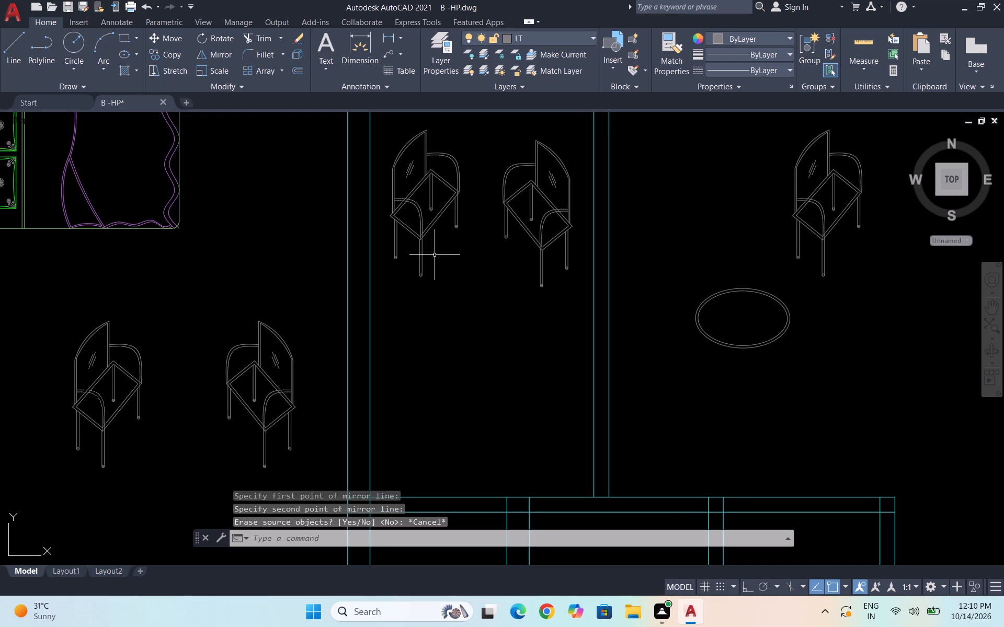
Mirror both narrow-room chairs about a horizontal line between the room's side walls, just below the chair legs, keeping the originals.
{"action": "left_click", "coordinate": [580, 293]}
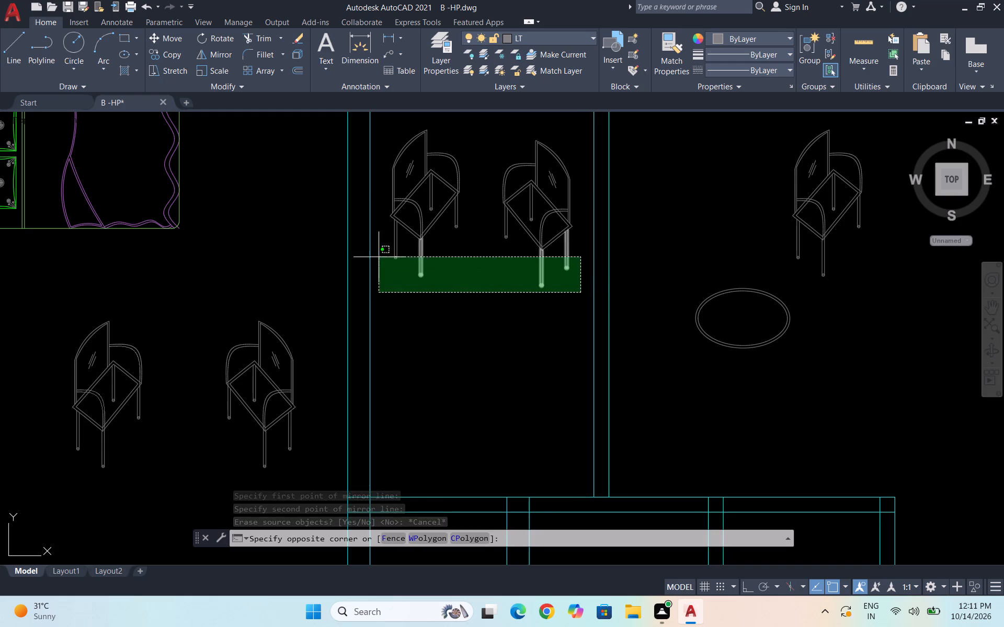
{"action": "left_click", "coordinate": [387, 127]}
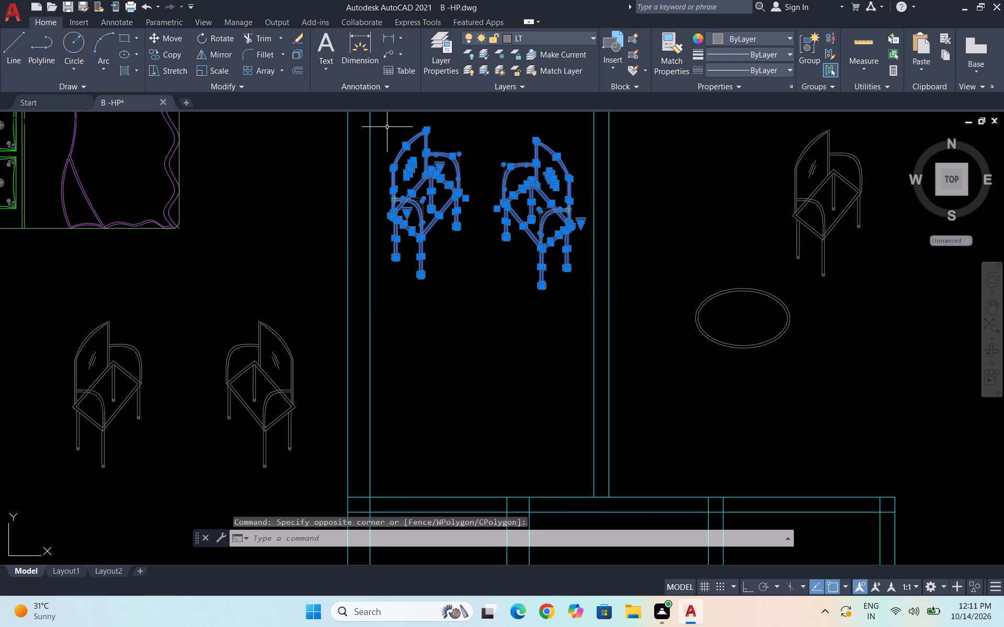
{"action": "type", "text": "MI"}
{"action": "key", "text": "Return"}
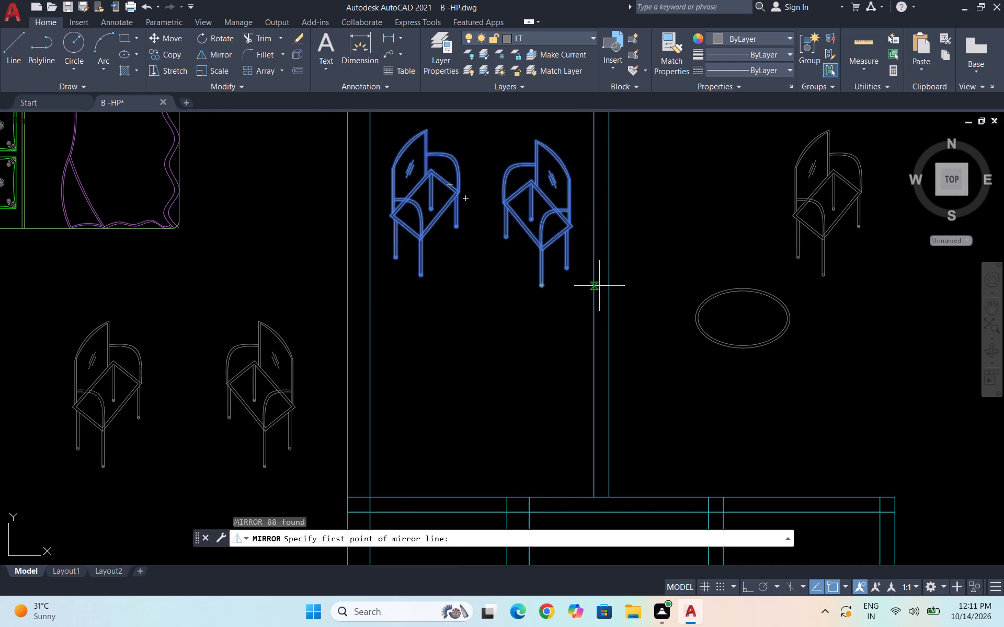
{"action": "left_click", "coordinate": [595, 301]}
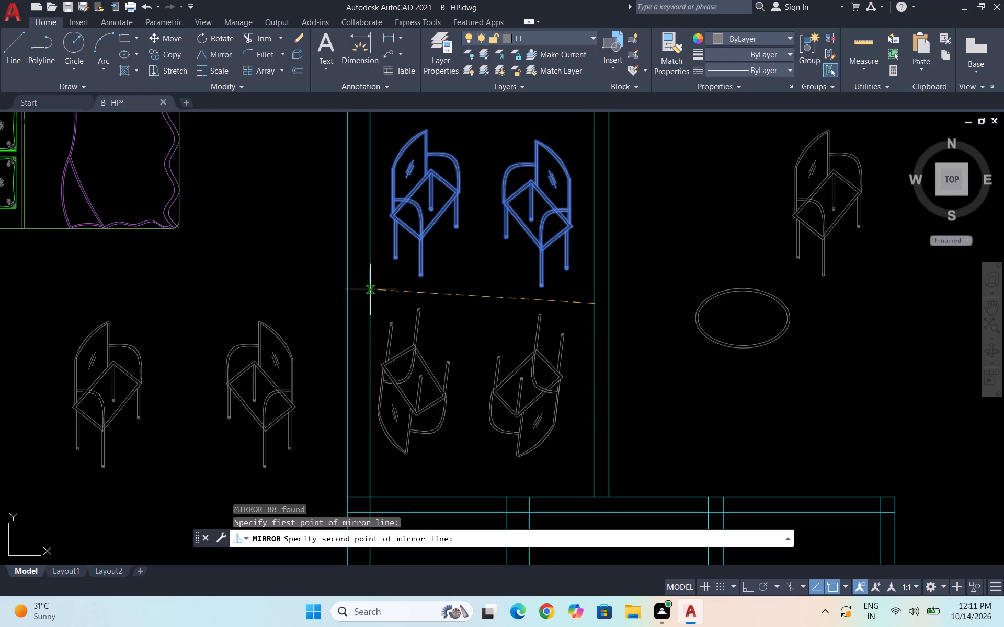
{"action": "left_click", "coordinate": [371, 304]}
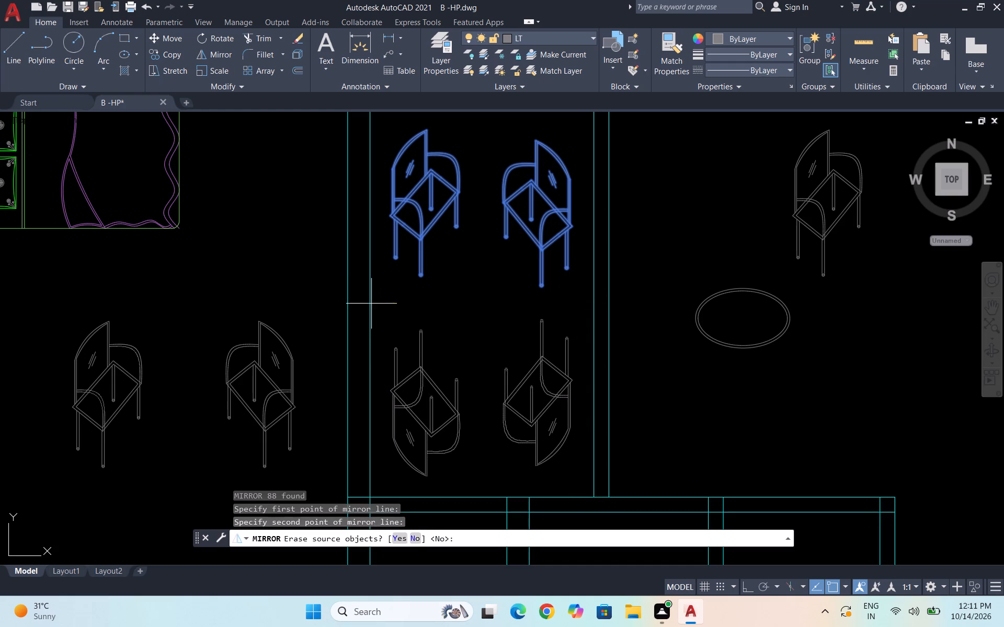
{"action": "key", "text": "space"}
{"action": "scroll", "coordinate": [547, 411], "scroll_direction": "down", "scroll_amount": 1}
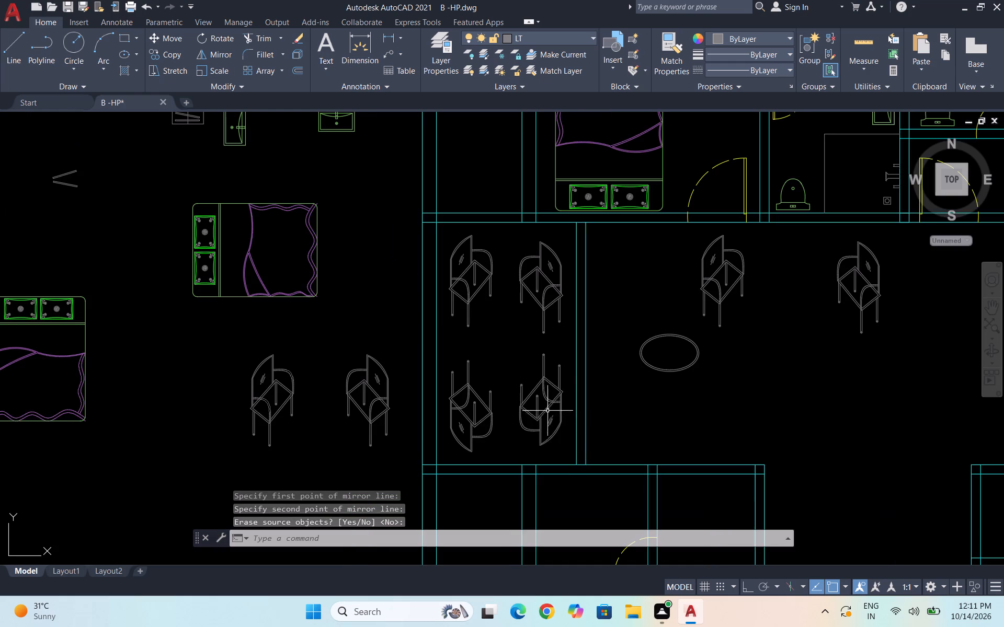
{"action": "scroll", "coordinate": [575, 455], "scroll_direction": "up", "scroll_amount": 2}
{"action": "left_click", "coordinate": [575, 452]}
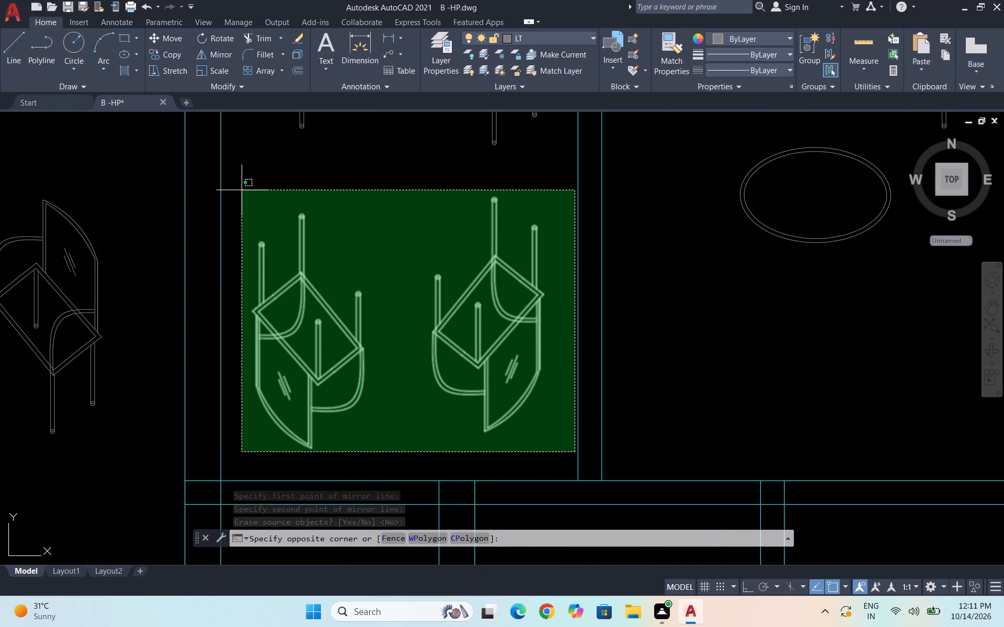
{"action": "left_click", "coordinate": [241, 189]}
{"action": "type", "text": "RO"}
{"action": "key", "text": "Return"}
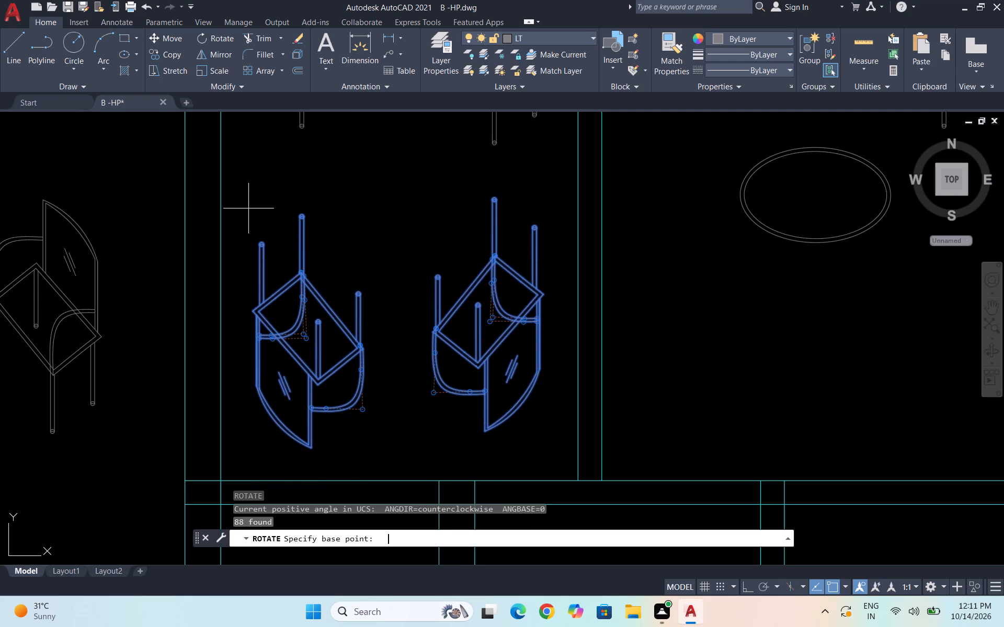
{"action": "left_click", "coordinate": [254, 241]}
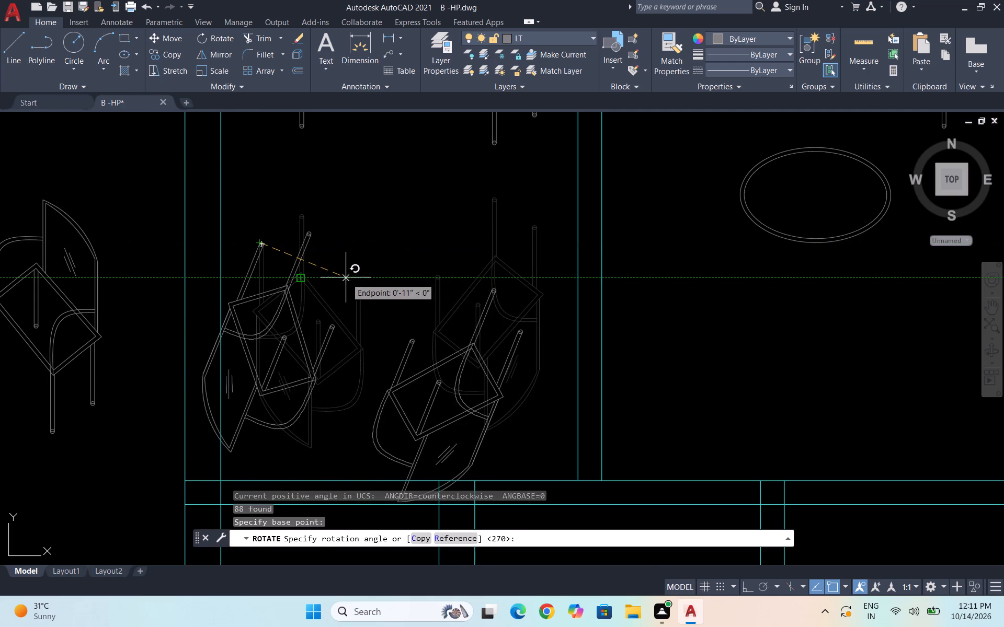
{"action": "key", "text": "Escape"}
Mirror the two upright chairs outside the plan's west wall about a slanted line starting between them, keeping the originals.
{"action": "scroll", "coordinate": [472, 211], "scroll_direction": "down", "scroll_amount": 3}
{"action": "scroll", "coordinate": [480, 246], "scroll_direction": "up", "scroll_amount": 2}
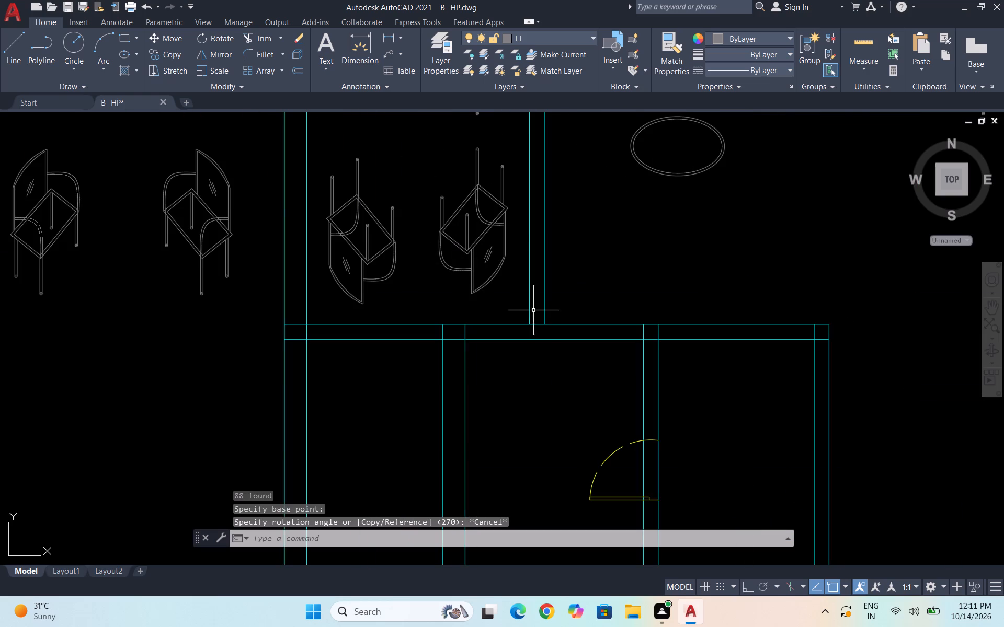
{"action": "scroll", "coordinate": [470, 242], "scroll_direction": "down", "scroll_amount": 2}
{"action": "scroll", "coordinate": [467, 241], "scroll_direction": "up", "scroll_amount": 1}
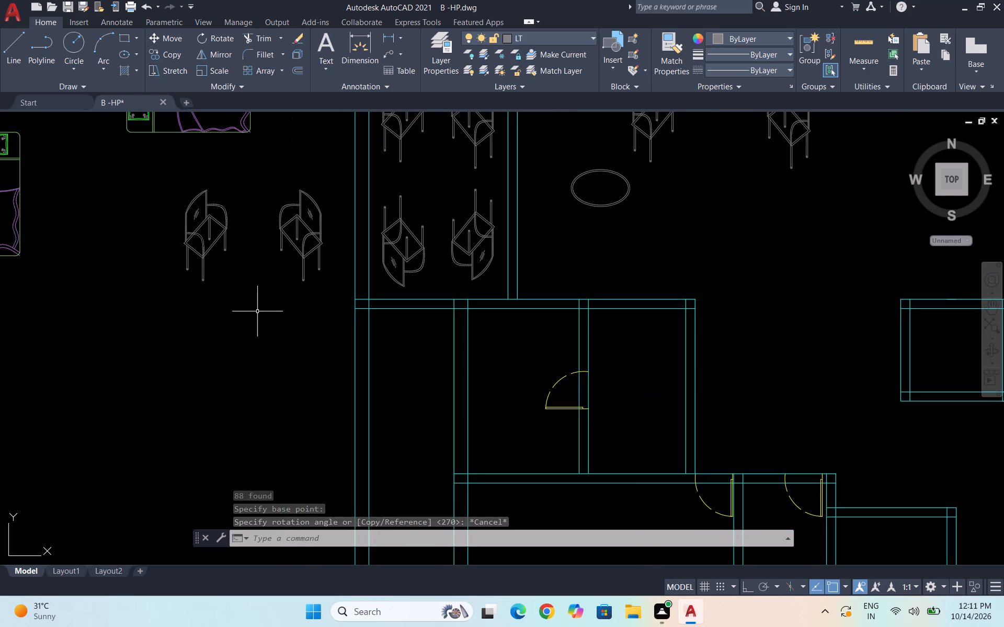
{"action": "left_click", "coordinate": [333, 293]}
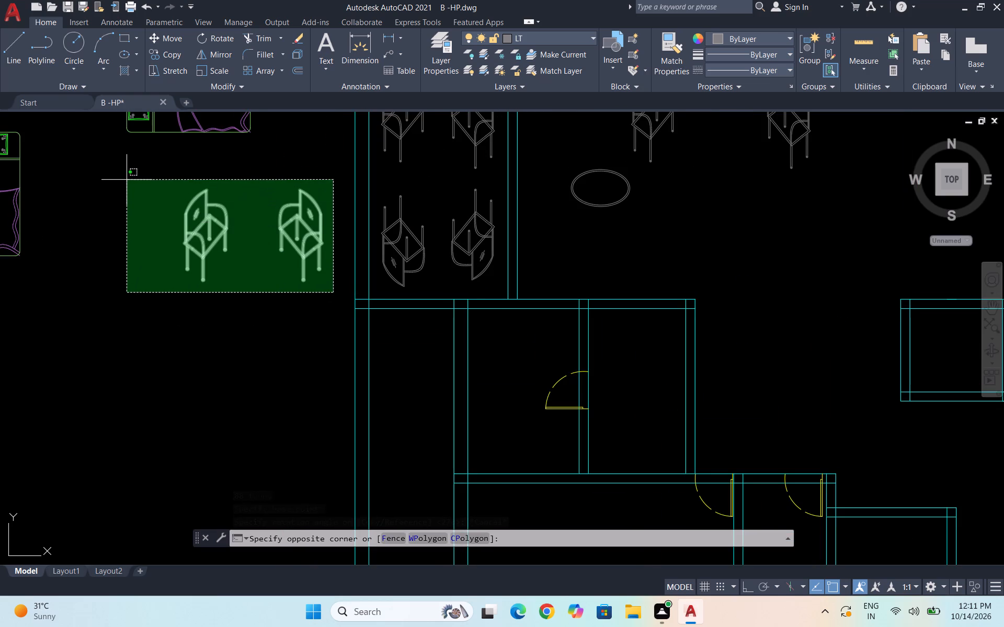
{"action": "left_click", "coordinate": [127, 179]}
{"action": "type", "text": "MI"}
{"action": "key", "text": "Return"}
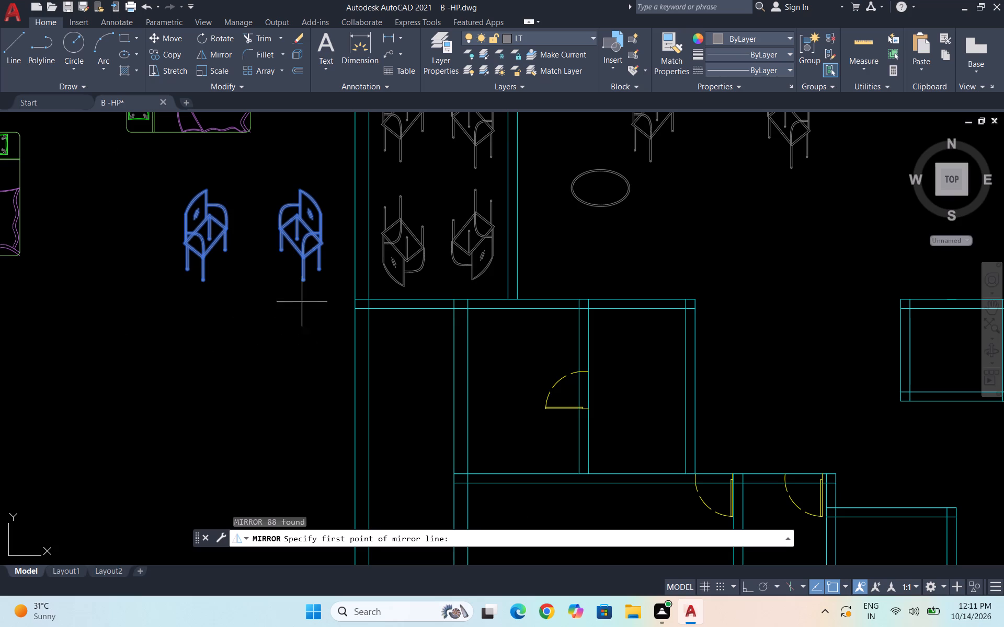
{"action": "left_click", "coordinate": [248, 189]}
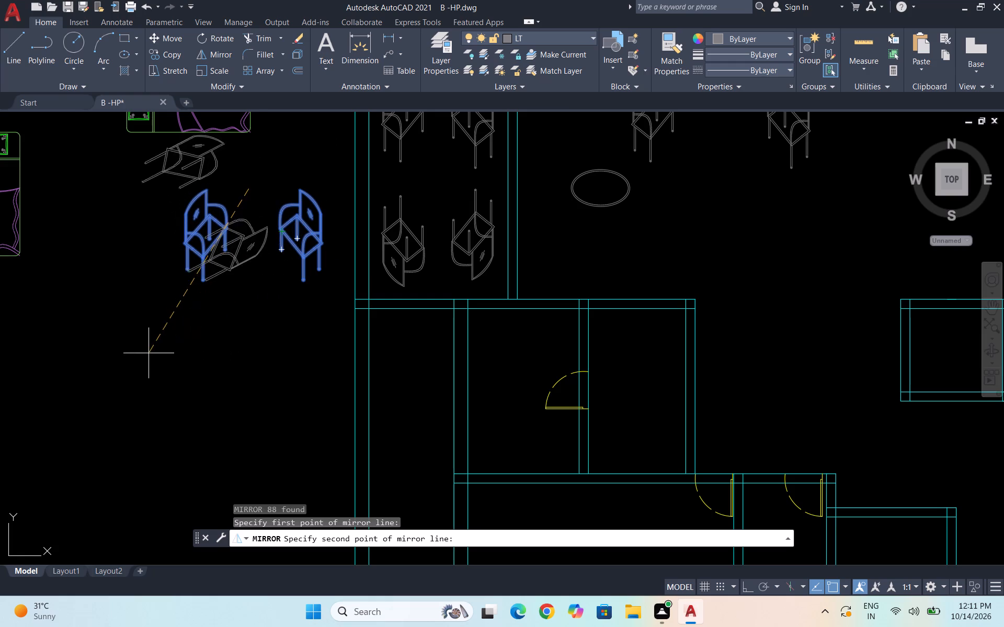
{"action": "left_click", "coordinate": [178, 355]}
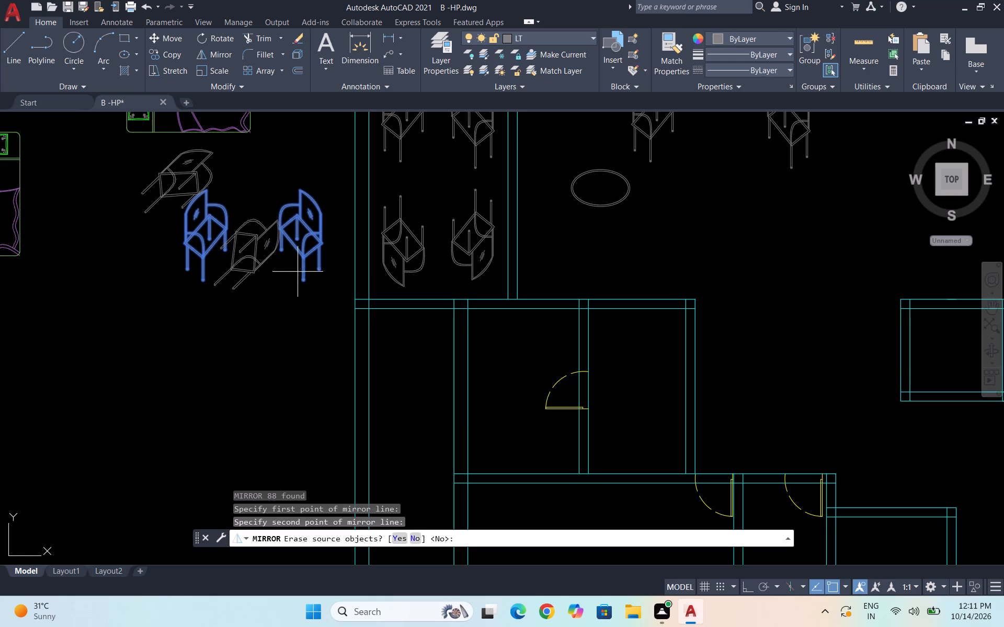
{"action": "key", "text": "space"}
{"action": "scroll", "coordinate": [246, 231], "scroll_direction": "up", "scroll_amount": 3}
{"action": "scroll", "coordinate": [328, 237], "scroll_direction": "down", "scroll_amount": 1}
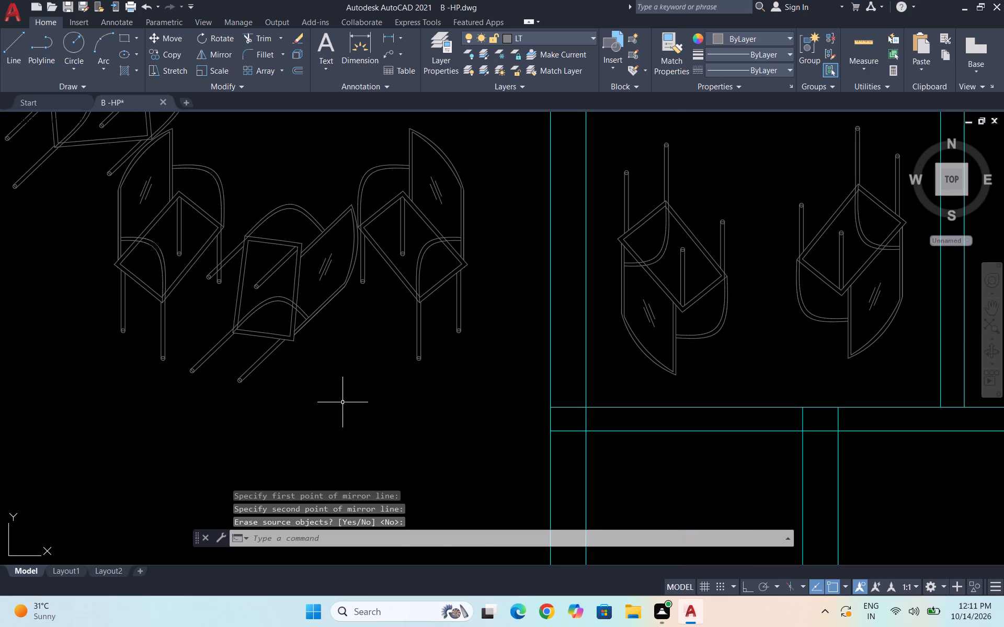
{"action": "left_click", "coordinate": [343, 402]}
{"action": "scroll", "coordinate": [256, 260], "scroll_direction": "down", "scroll_amount": 3}
{"action": "key", "text": "Escape"}
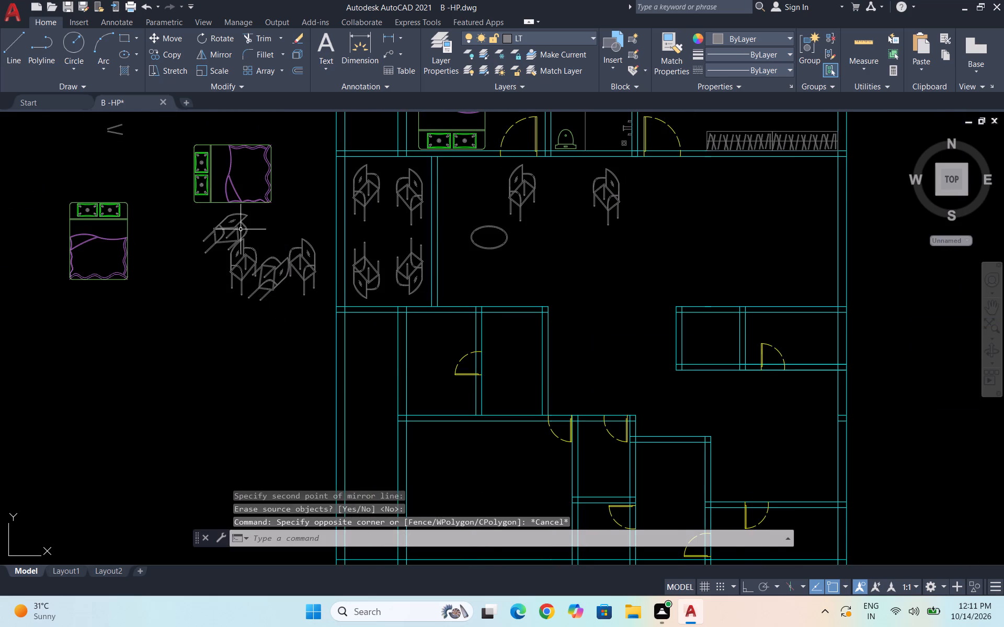
Delete the inverted pair of chairs from the south half of the narrow room.
{"action": "scroll", "coordinate": [237, 219], "scroll_direction": "up", "scroll_amount": 2}
{"action": "scroll", "coordinate": [255, 221], "scroll_direction": "down", "scroll_amount": 1}
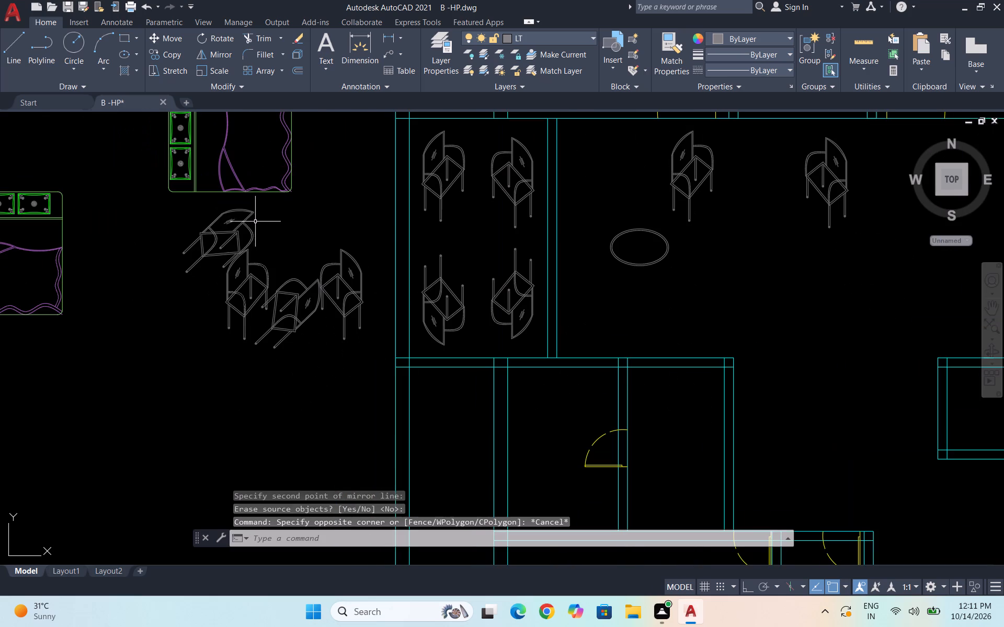
{"action": "key", "text": "Escape"}
{"action": "left_click", "coordinate": [539, 338]}
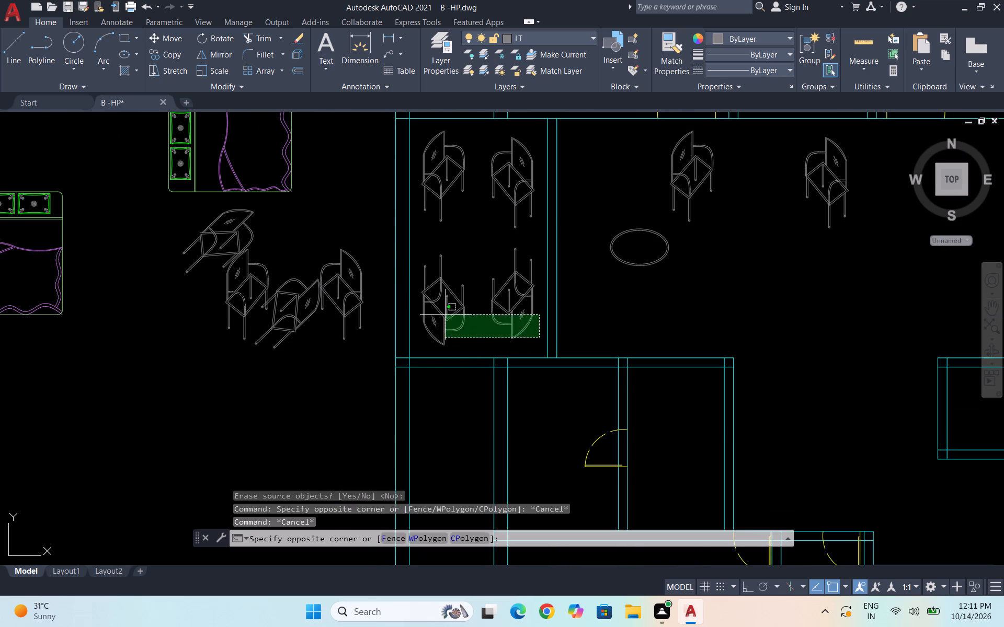
{"action": "left_click", "coordinate": [416, 247]}
{"action": "key", "text": "Delete"}
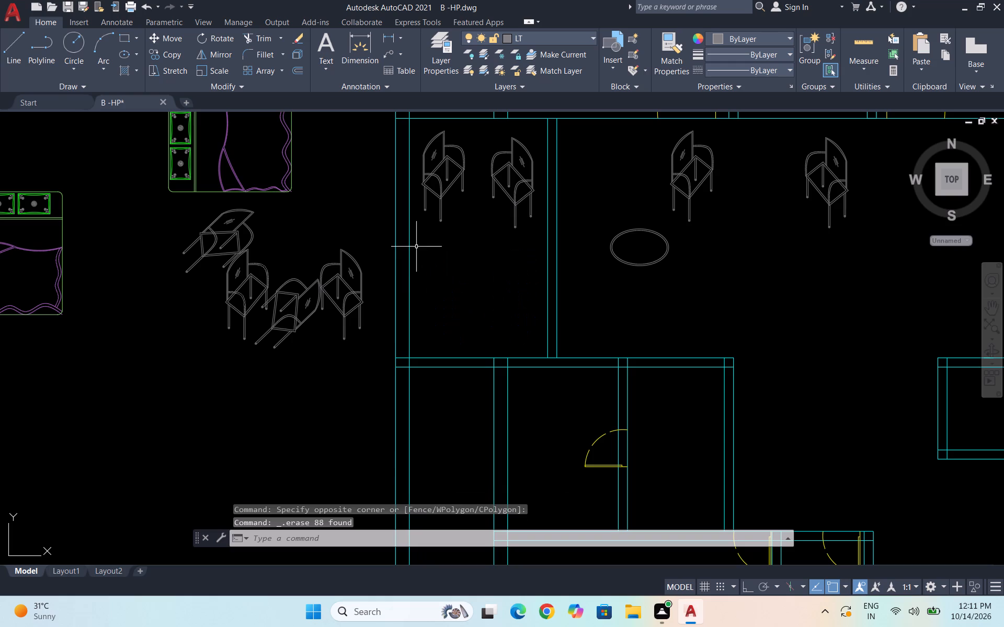
Rotate the tilted mirrored chair just below the bed by about 112° around the tip of its backrest.
{"action": "scroll", "coordinate": [248, 223], "scroll_direction": "up", "scroll_amount": 2}
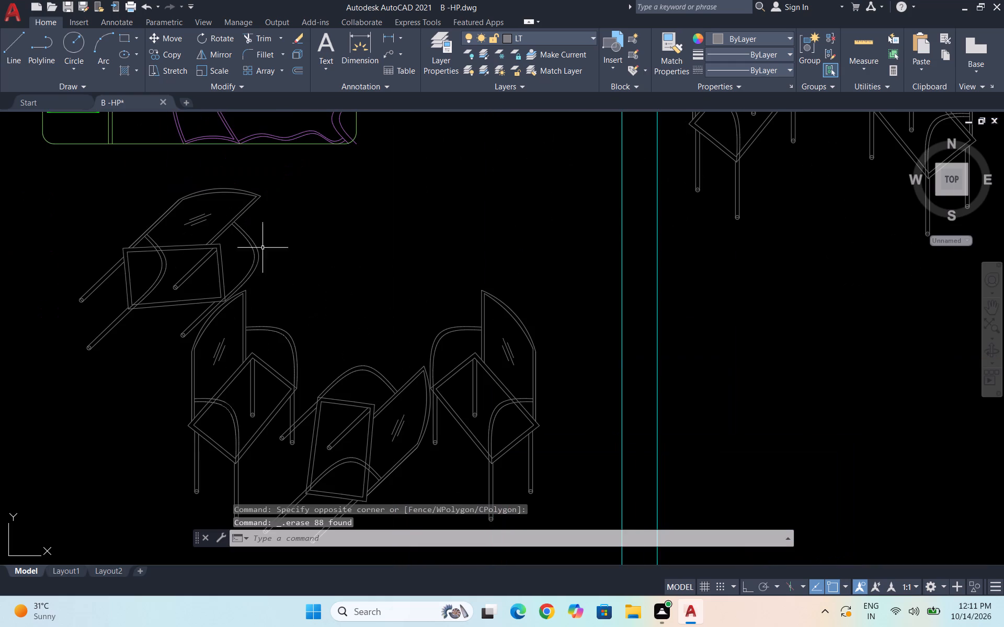
{"action": "left_click", "coordinate": [285, 268]}
{"action": "left_click", "coordinate": [134, 177]}
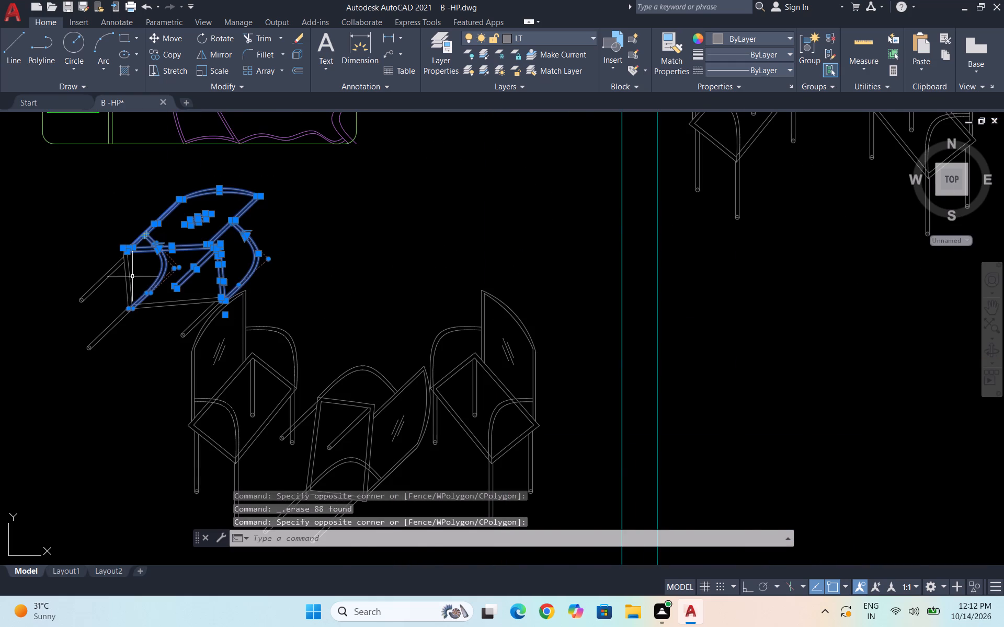
{"action": "scroll", "coordinate": [131, 287], "scroll_direction": "up", "scroll_amount": 2}
{"action": "scroll", "coordinate": [282, 358], "scroll_direction": "up", "scroll_amount": 2}
{"action": "left_click", "coordinate": [348, 400]}
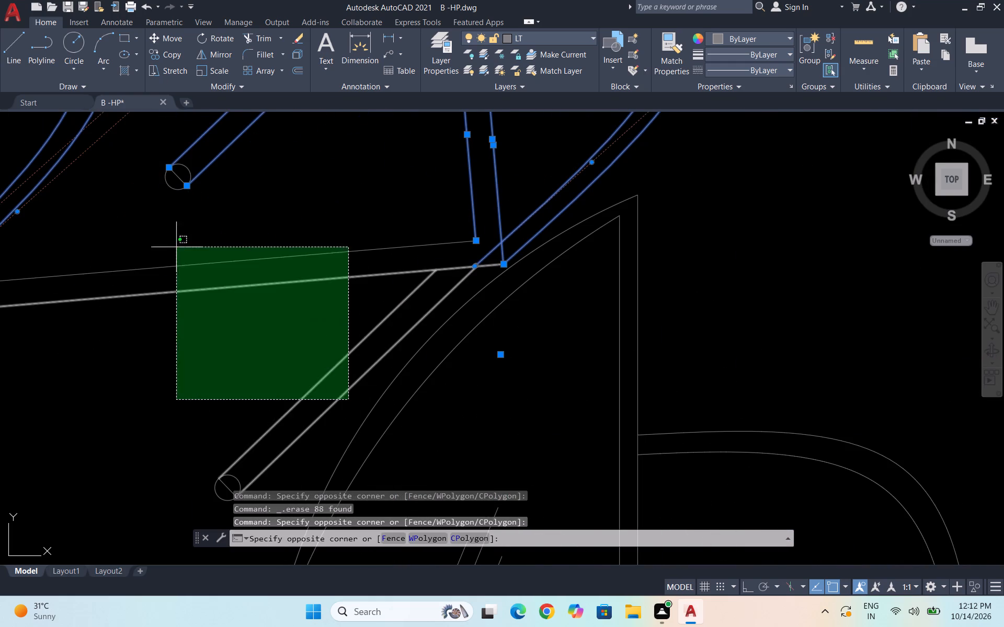
{"action": "left_click", "coordinate": [125, 229]}
{"action": "scroll", "coordinate": [230, 202], "scroll_direction": "down", "scroll_amount": 2}
{"action": "left_click_drag", "start_coordinate": [130, 322], "coordinate": [122, 311]}
{"action": "left_click", "coordinate": [59, 219]}
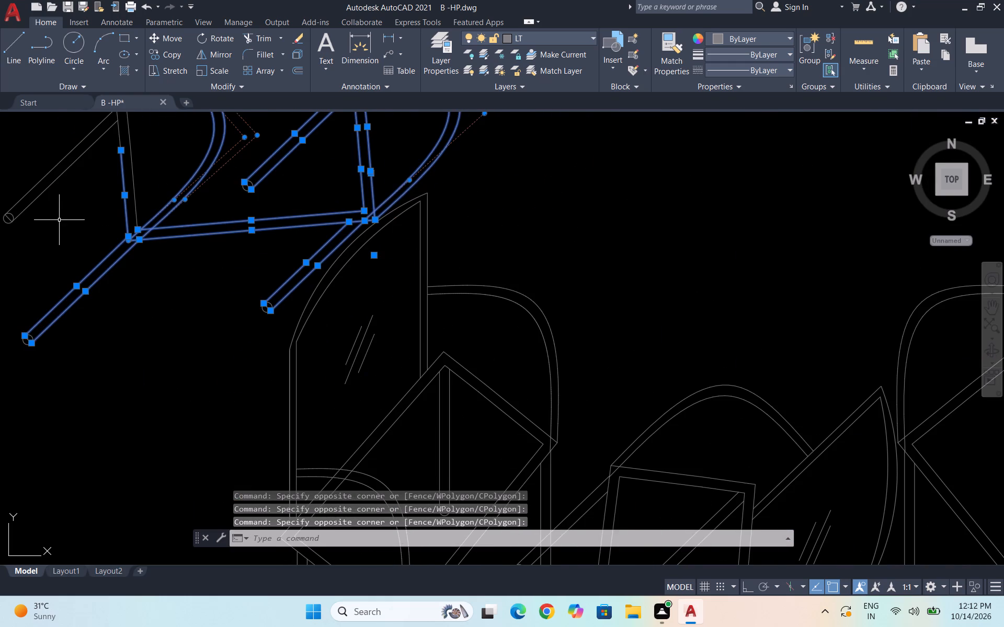
{"action": "left_click_drag", "start_coordinate": [65, 364], "coordinate": [59, 361]}
{"action": "left_click", "coordinate": [0, 311]}
{"action": "scroll", "coordinate": [51, 350], "scroll_direction": "down", "scroll_amount": 4}
{"action": "scroll", "coordinate": [67, 339], "scroll_direction": "up", "scroll_amount": 3}
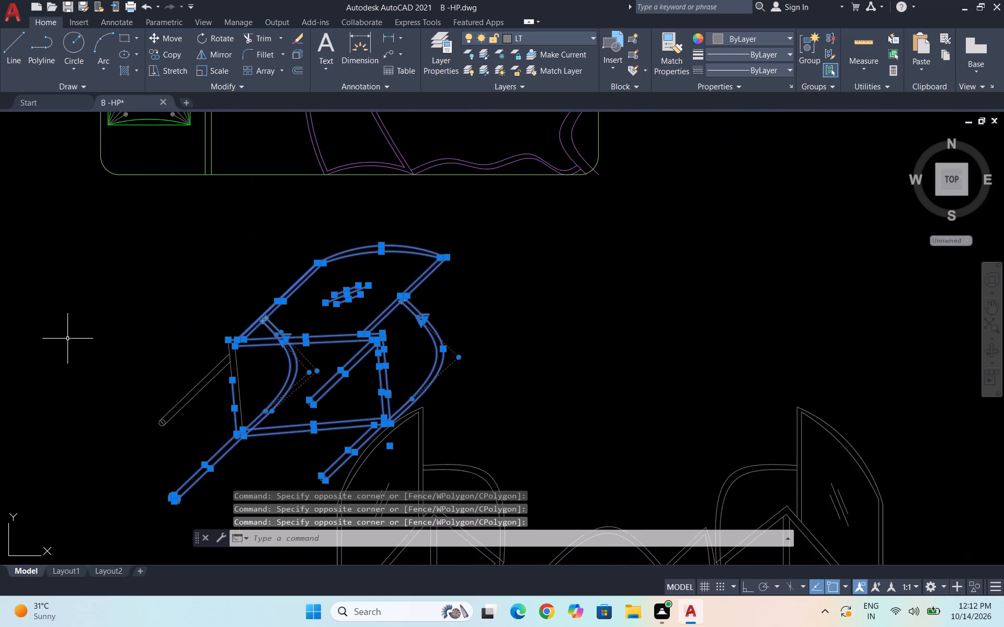
{"action": "left_click", "coordinate": [268, 415]}
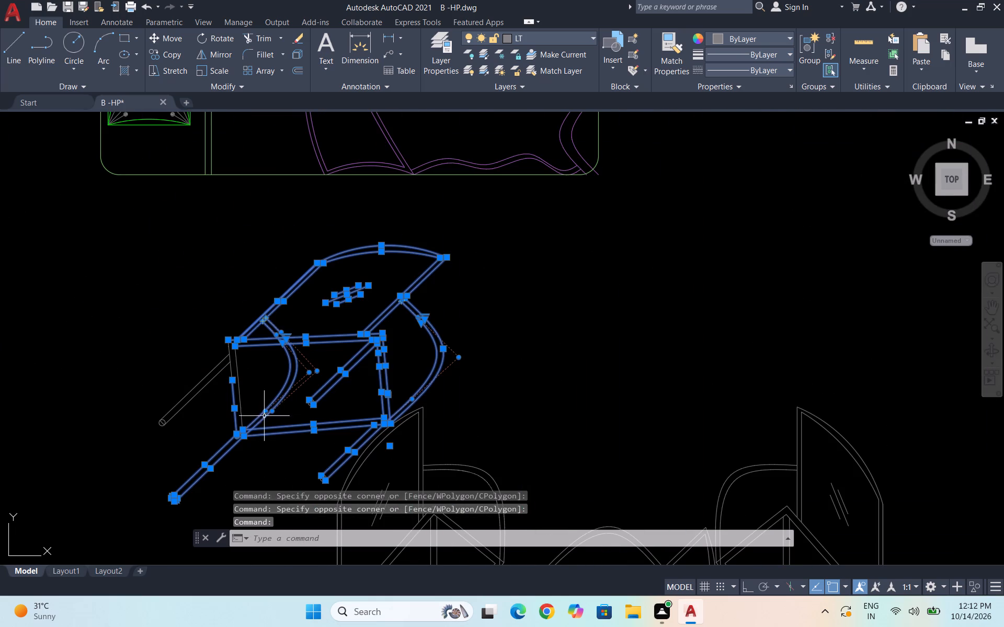
{"action": "left_click", "coordinate": [253, 402]}
{"action": "left_click", "coordinate": [106, 335]}
{"action": "left_click", "coordinate": [188, 447]}
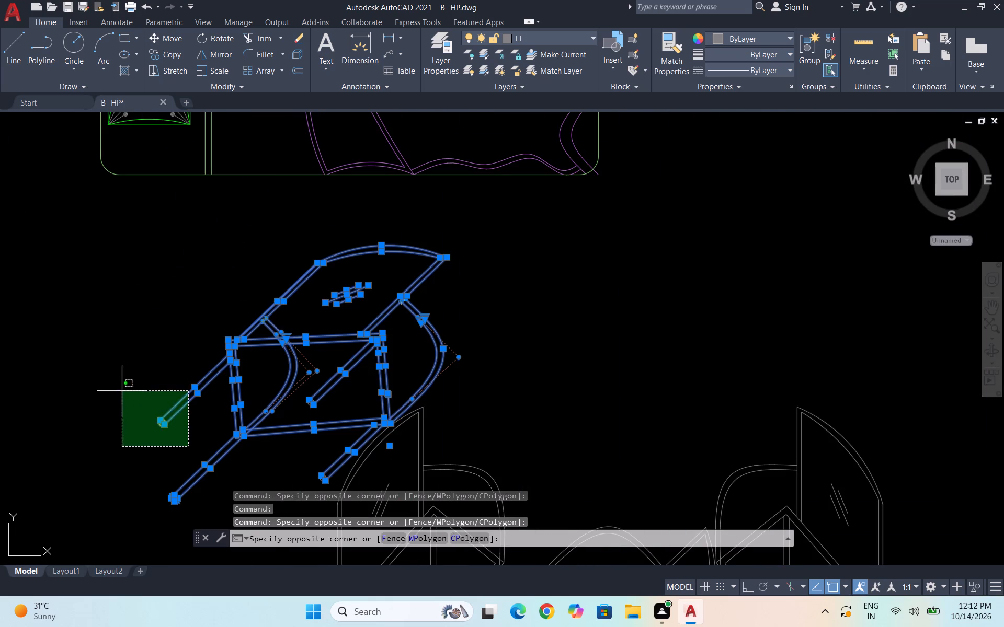
{"action": "left_click", "coordinate": [122, 391]}
{"action": "scroll", "coordinate": [153, 360], "scroll_direction": "down", "scroll_amount": 2}
{"action": "type", "text": "RO"}
{"action": "key", "text": "Return"}
{"action": "left_click", "coordinate": [275, 321]}
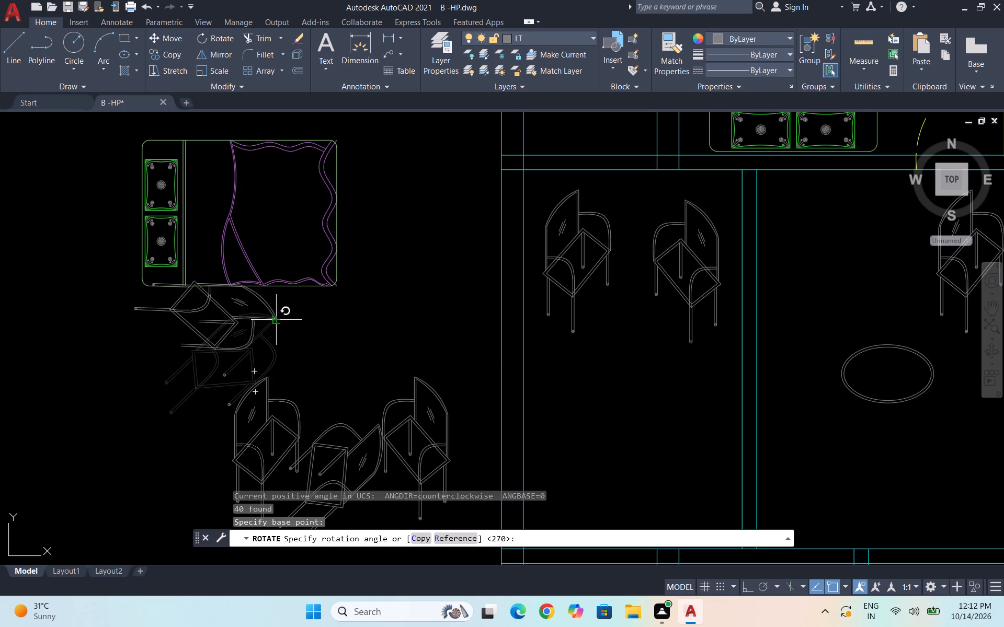
{"action": "left_click", "coordinate": [263, 266]}
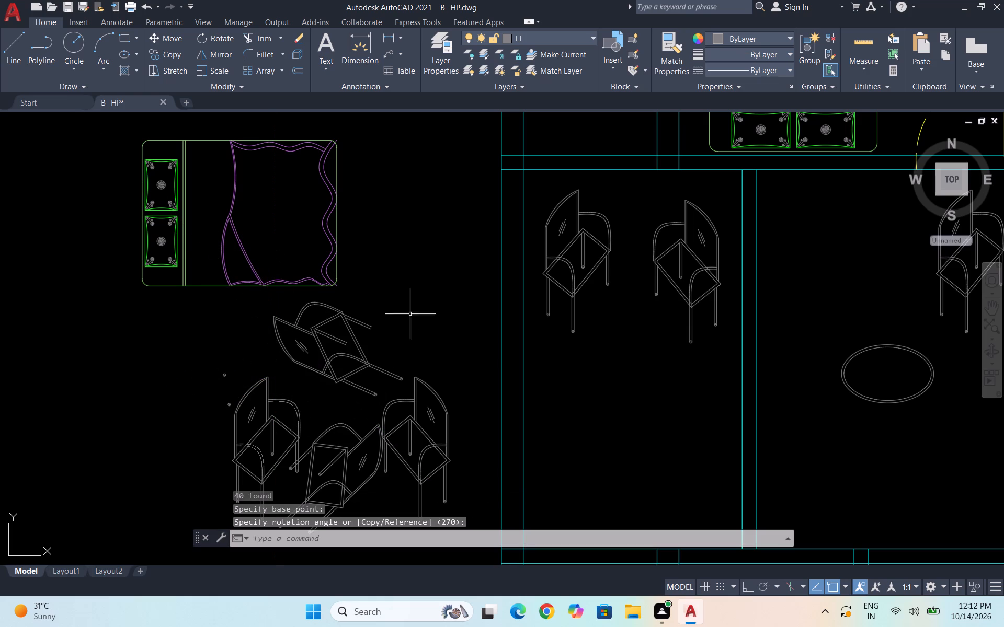
Copy the rotated chair from below the bed into the narrow room, beneath its west chair.
{"action": "scroll", "coordinate": [313, 409], "scroll_direction": "up", "scroll_amount": 1}
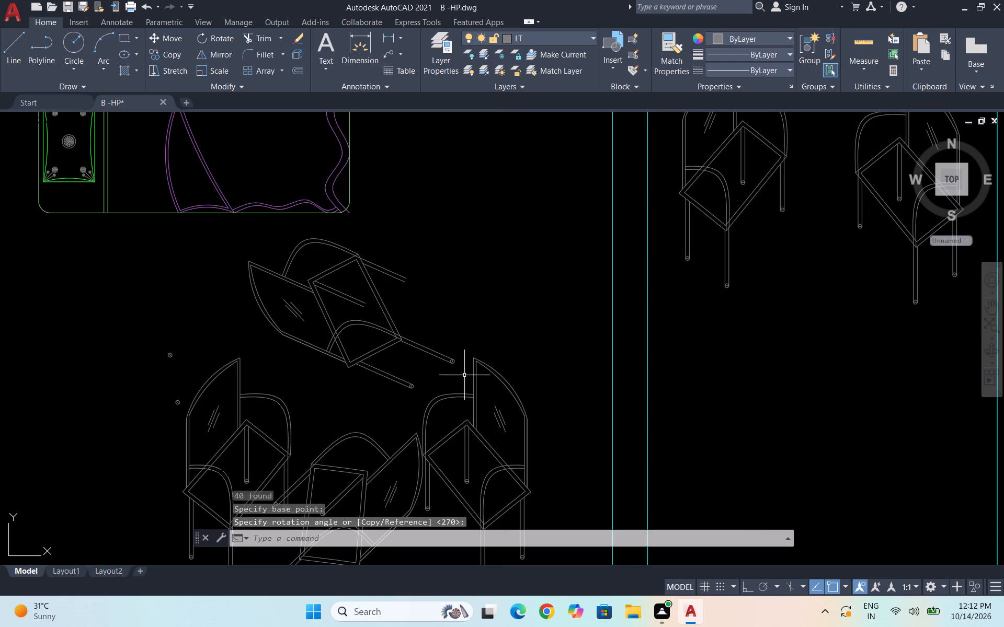
{"action": "left_click", "coordinate": [465, 374]}
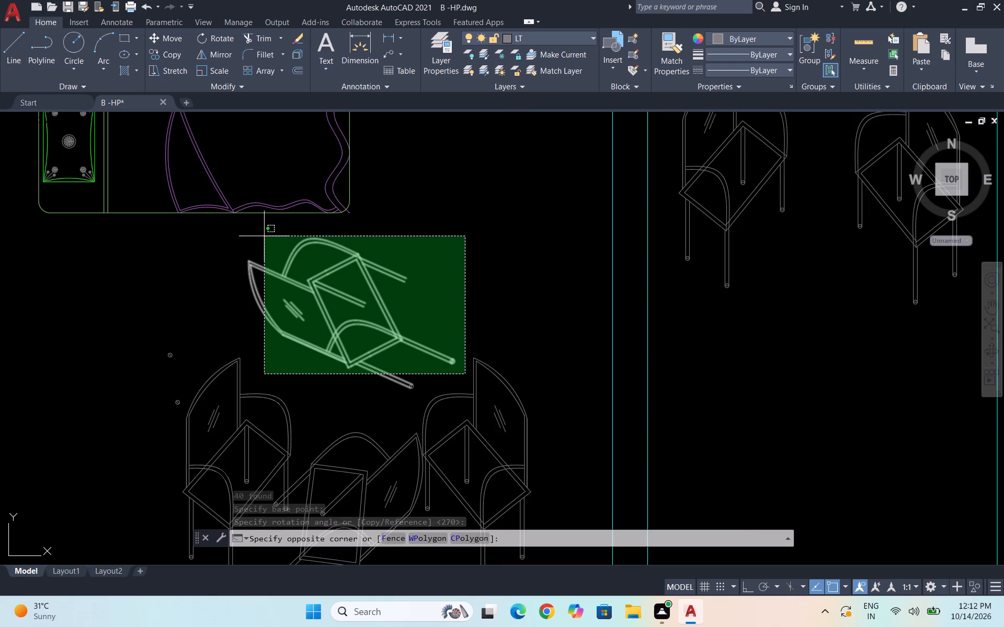
{"action": "left_click", "coordinate": [261, 235]}
{"action": "scroll", "coordinate": [416, 394], "scroll_direction": "up", "scroll_amount": 3}
{"action": "left_click_drag", "start_coordinate": [450, 401], "coordinate": [442, 389]}
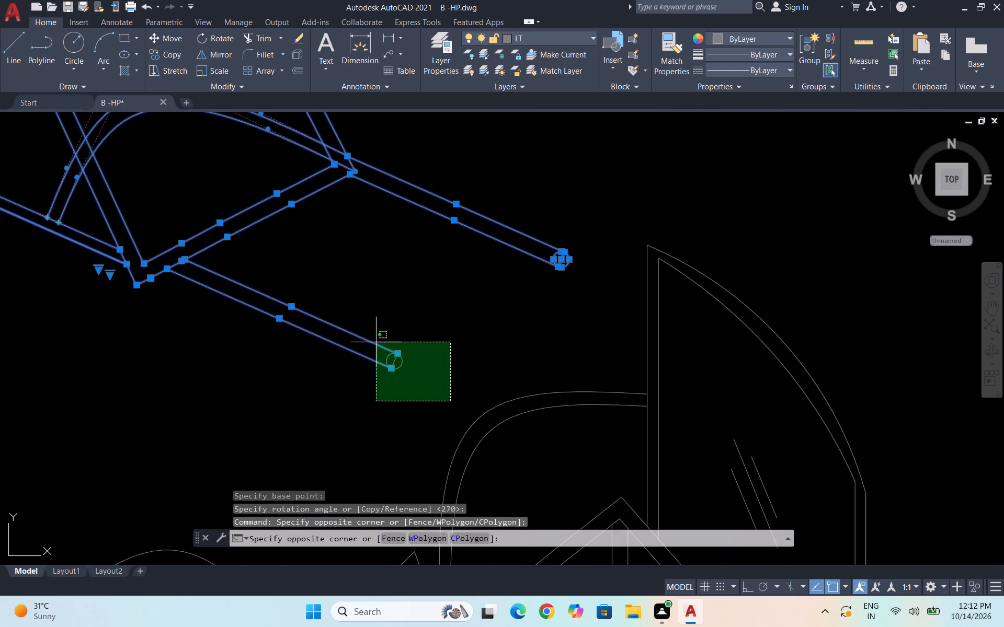
{"action": "left_click", "coordinate": [363, 331]}
{"action": "scroll", "coordinate": [366, 331], "scroll_direction": "down", "scroll_amount": 4}
{"action": "type", "text": "CO"}
{"action": "key", "text": "Return"}
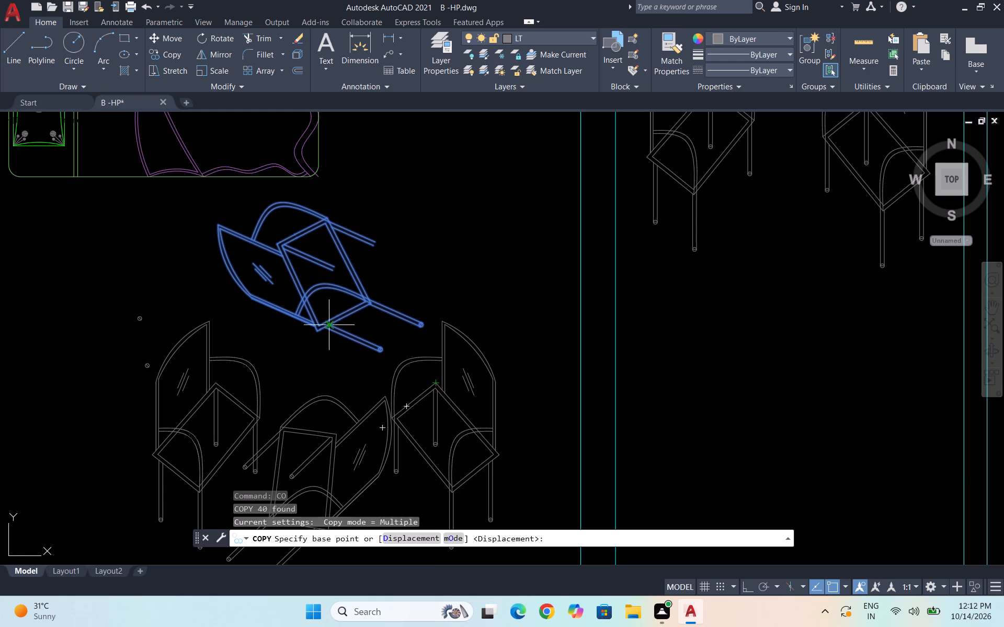
{"action": "left_click", "coordinate": [322, 327]}
{"action": "scroll", "coordinate": [515, 350], "scroll_direction": "down", "scroll_amount": 1}
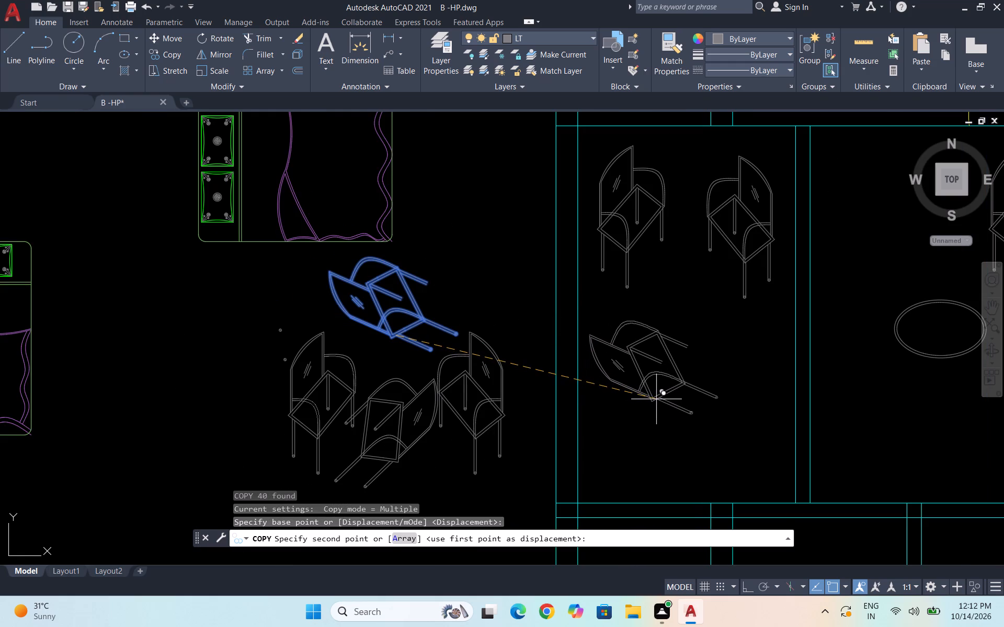
{"action": "left_click", "coordinate": [656, 399]}
{"action": "key", "text": "Escape"}
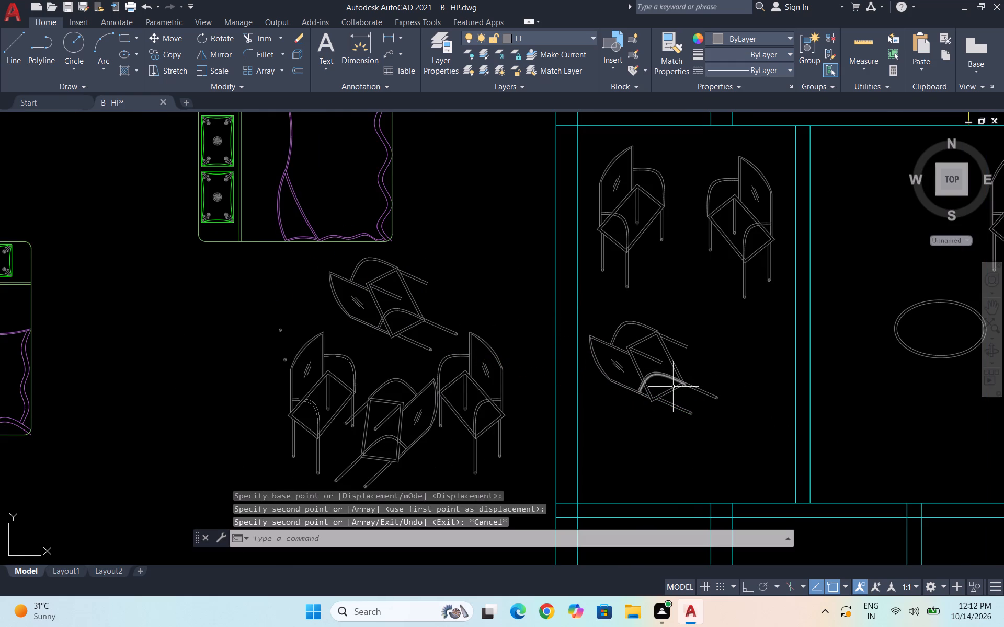
Rotate the chair copy in the narrow room freehand about the end of its lowest leg.
{"action": "scroll", "coordinate": [678, 416], "scroll_direction": "up", "scroll_amount": 1}
{"action": "left_click", "coordinate": [768, 460]}
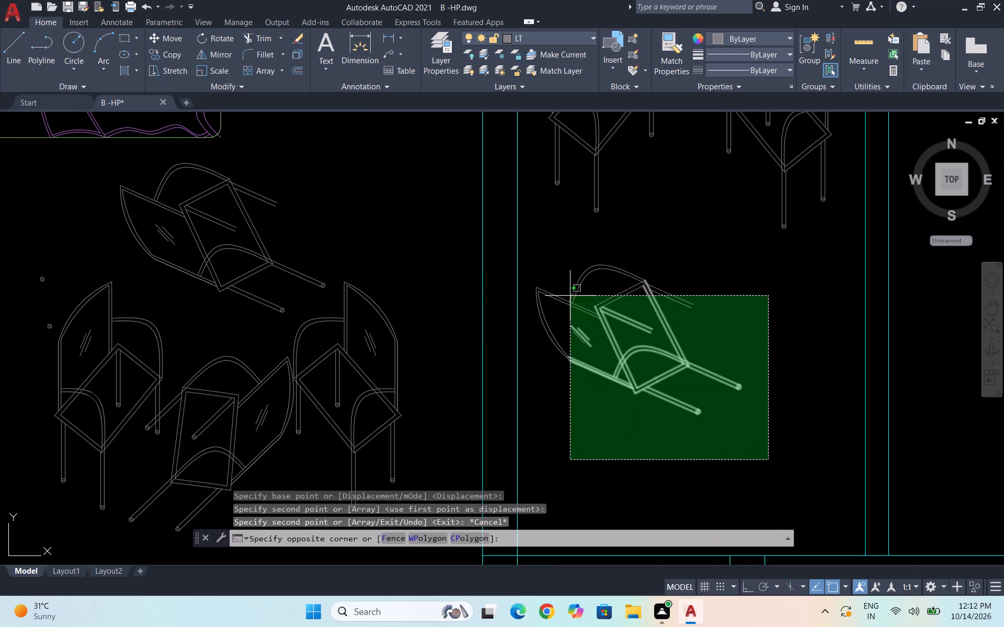
{"action": "left_click", "coordinate": [535, 236]}
{"action": "type", "text": "RO"}
{"action": "key", "text": "Return"}
{"action": "left_click", "coordinate": [698, 416]}
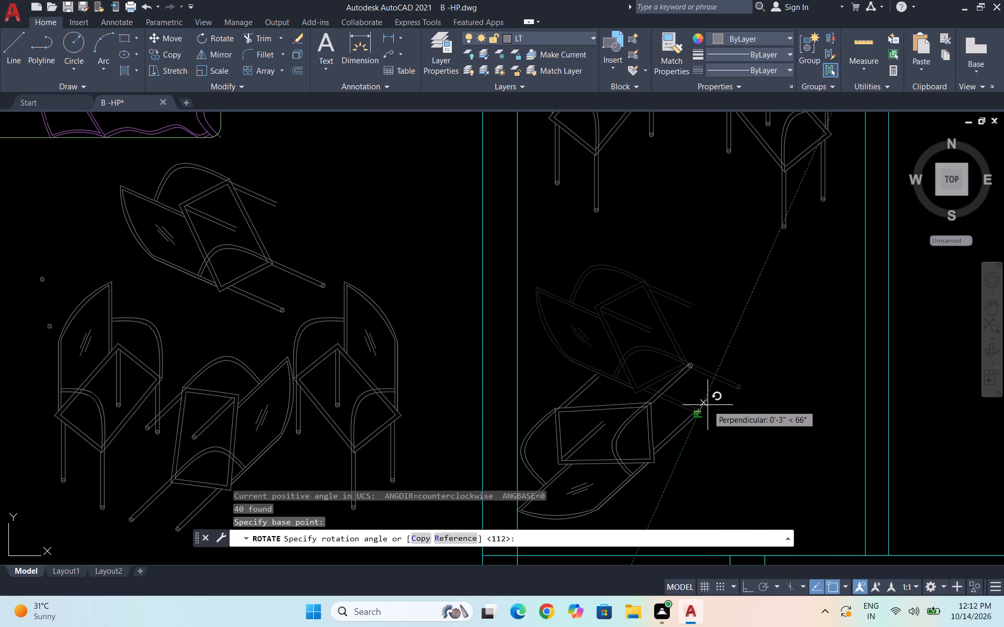
{"action": "key", "text": "F8"}
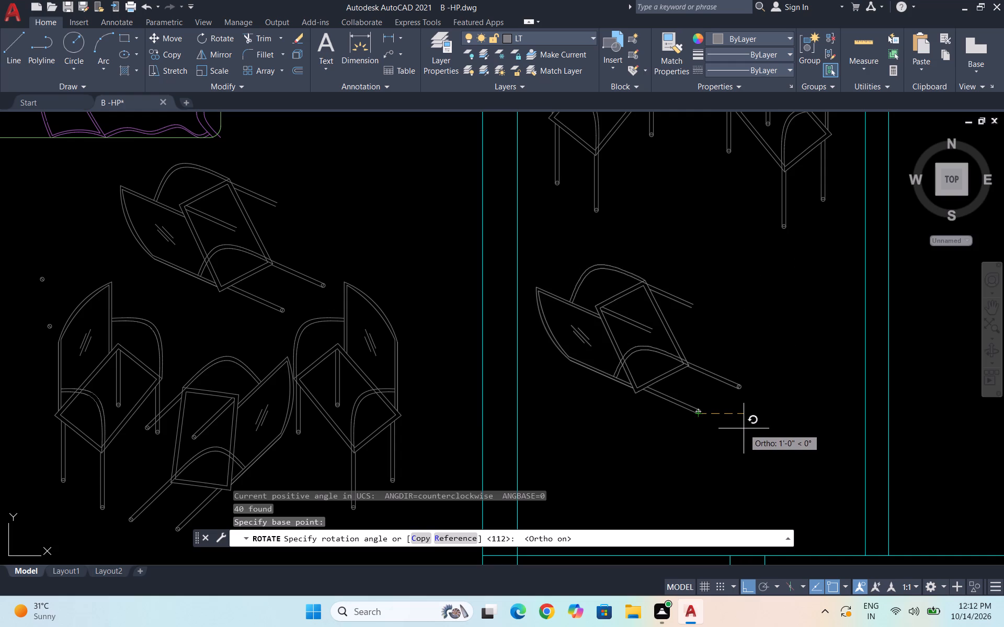
{"action": "key", "text": "F8"}
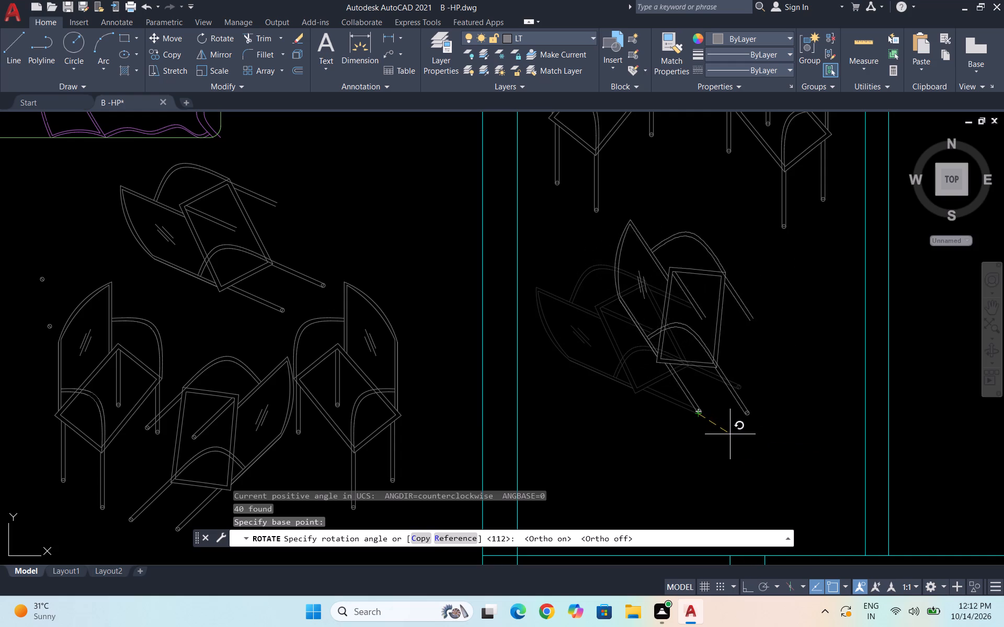
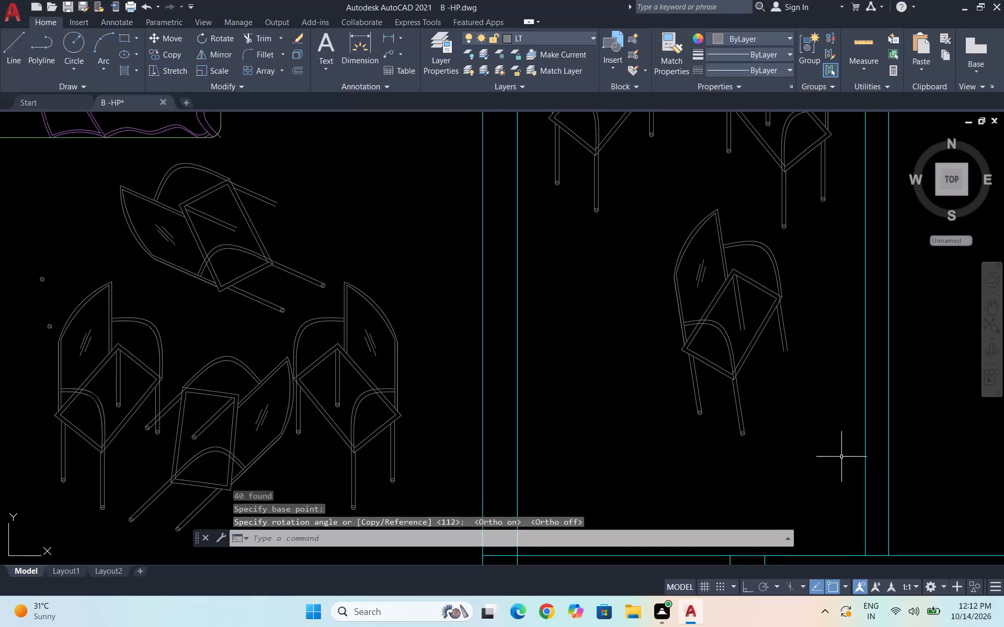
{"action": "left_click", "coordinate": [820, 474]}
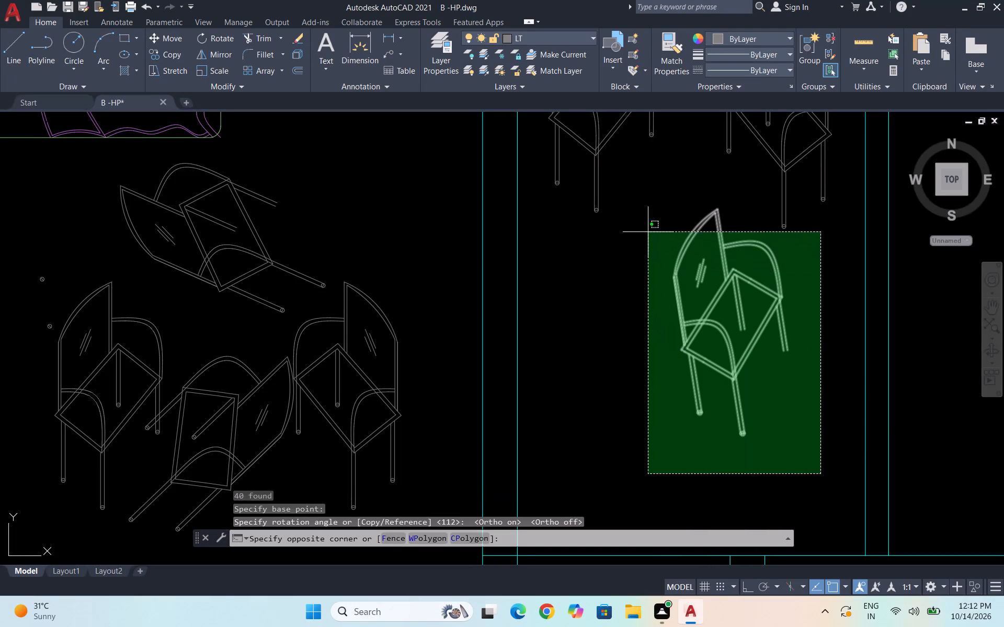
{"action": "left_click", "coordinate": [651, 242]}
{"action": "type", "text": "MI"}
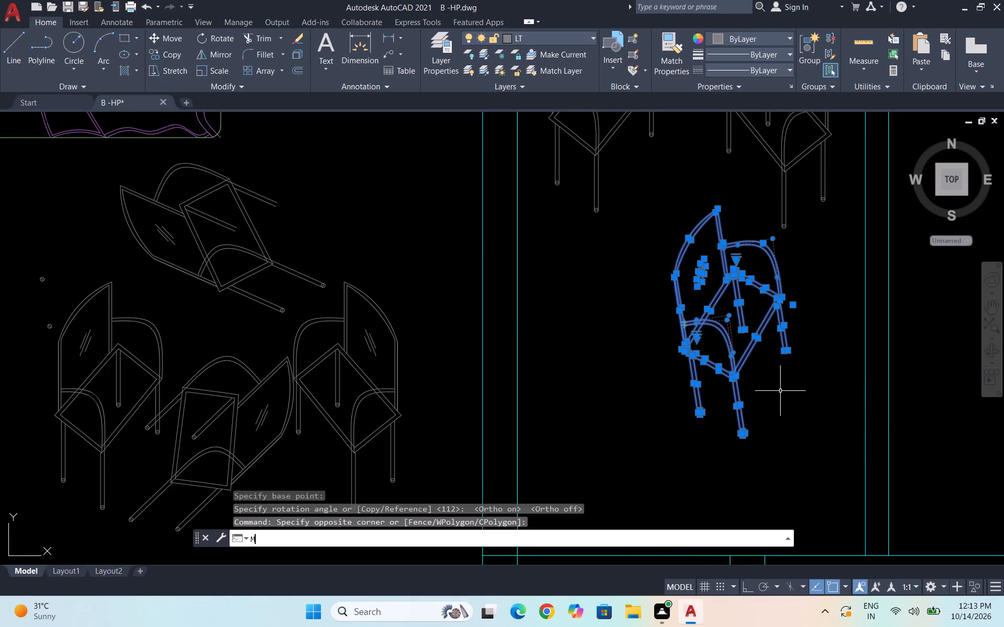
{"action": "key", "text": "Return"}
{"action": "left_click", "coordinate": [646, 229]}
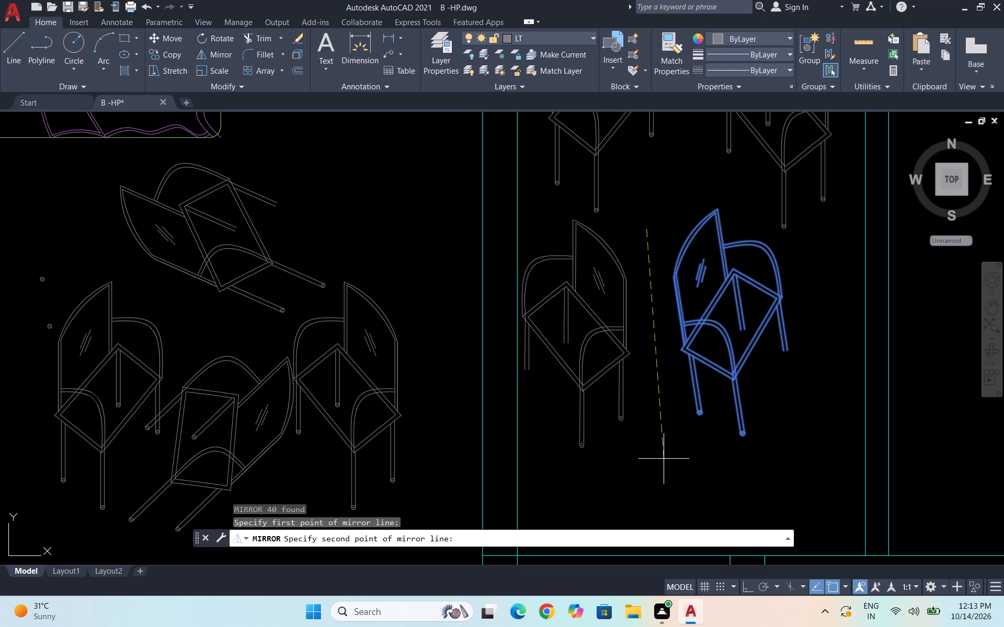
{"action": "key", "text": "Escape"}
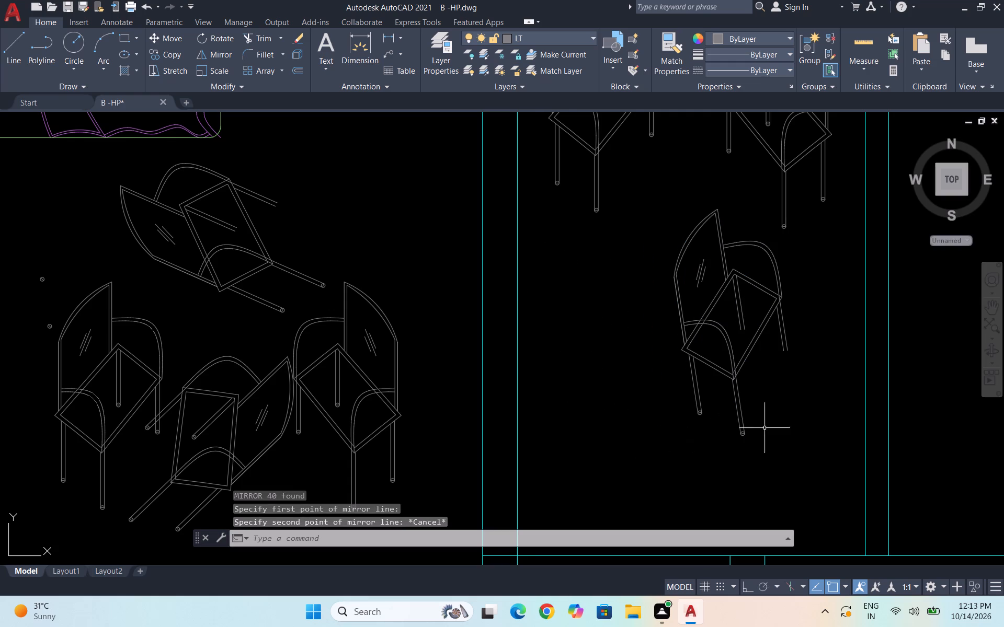
Copy the end circle and its diameter line from the tilted chair's lowest leg onto its open east leg.
{"action": "scroll", "coordinate": [757, 443], "scroll_direction": "up", "scroll_amount": 3}
{"action": "scroll", "coordinate": [706, 432], "scroll_direction": "up", "scroll_amount": 2}
{"action": "left_click", "coordinate": [729, 433]}
{"action": "left_click", "coordinate": [684, 371]}
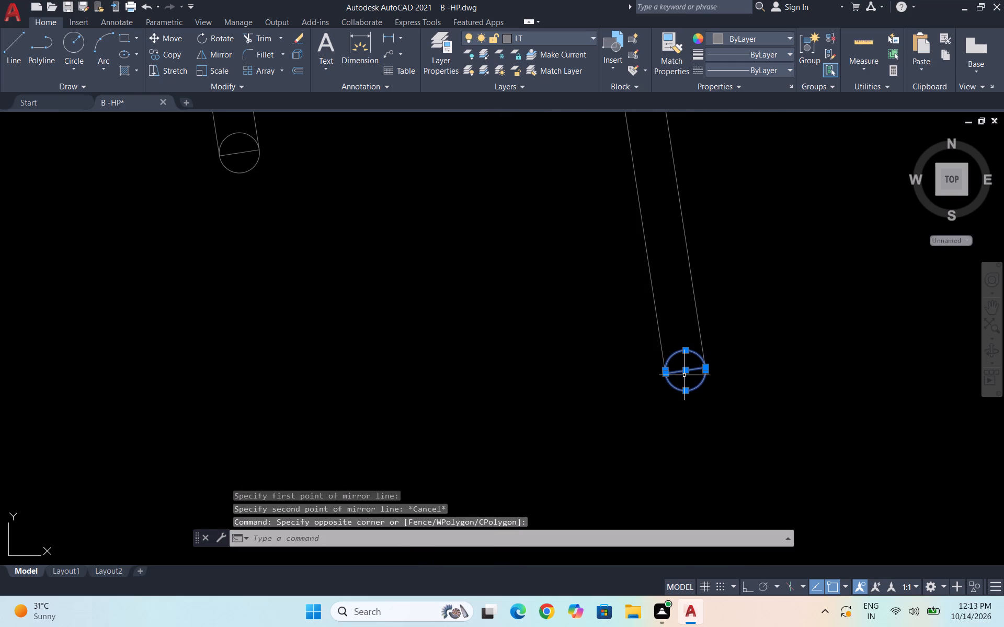
{"action": "type", "text": "CO"}
{"action": "key", "text": "Return"}
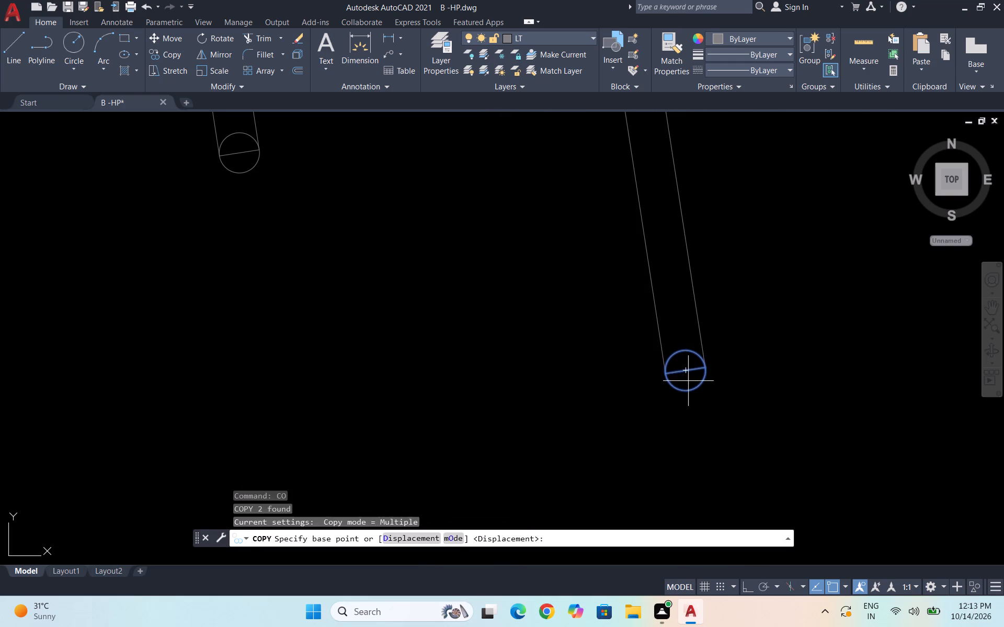
{"action": "left_click", "coordinate": [667, 369]}
{"action": "scroll", "coordinate": [651, 376], "scroll_direction": "down", "scroll_amount": 2}
{"action": "scroll", "coordinate": [724, 330], "scroll_direction": "down", "scroll_amount": 2}
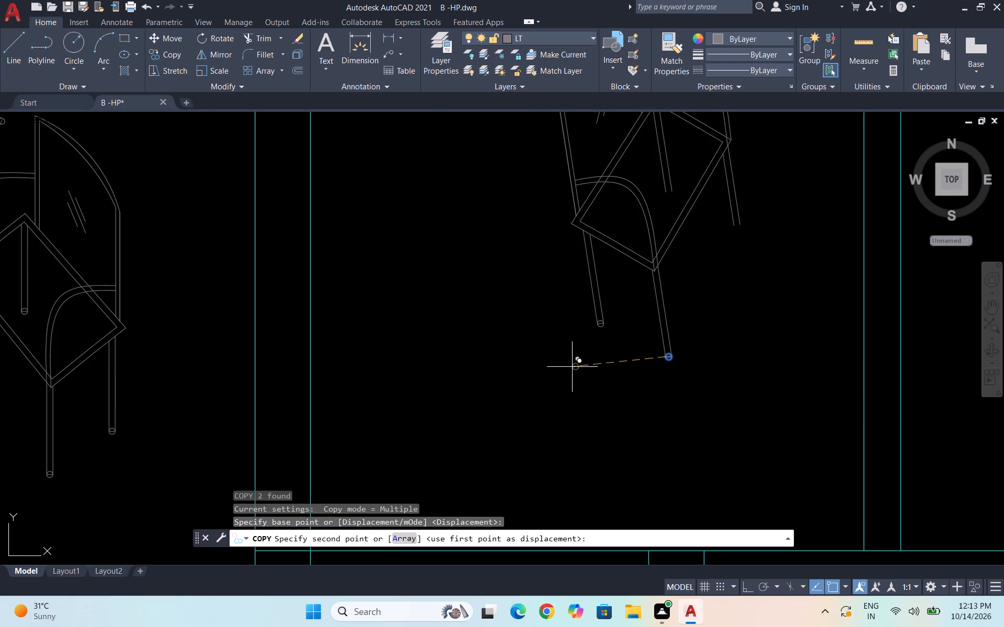
{"action": "scroll", "coordinate": [741, 226], "scroll_direction": "up", "scroll_amount": 1}
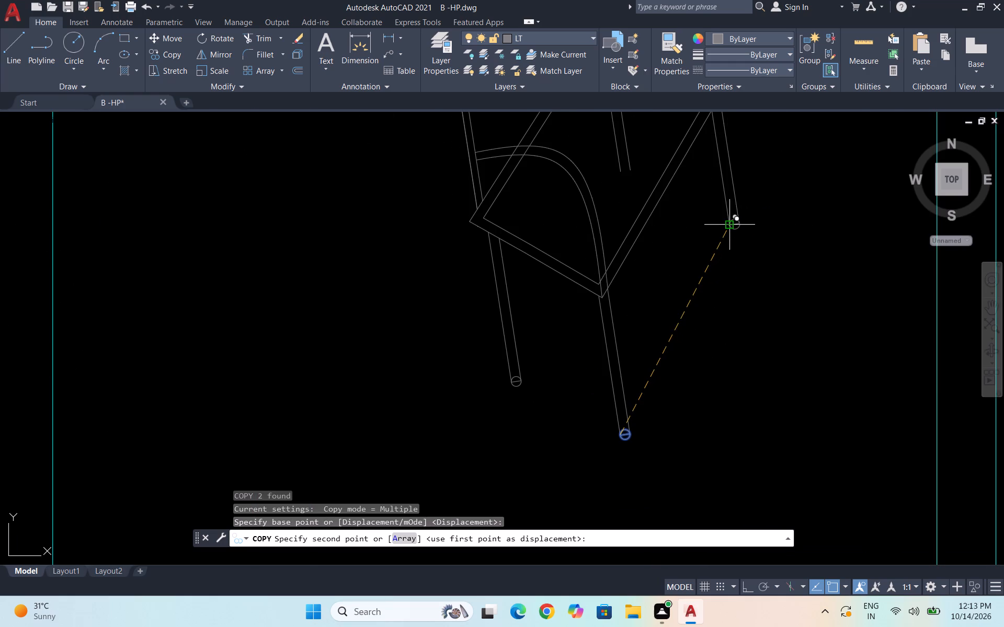
{"action": "left_click", "coordinate": [728, 226]}
{"action": "key", "text": "Escape"}
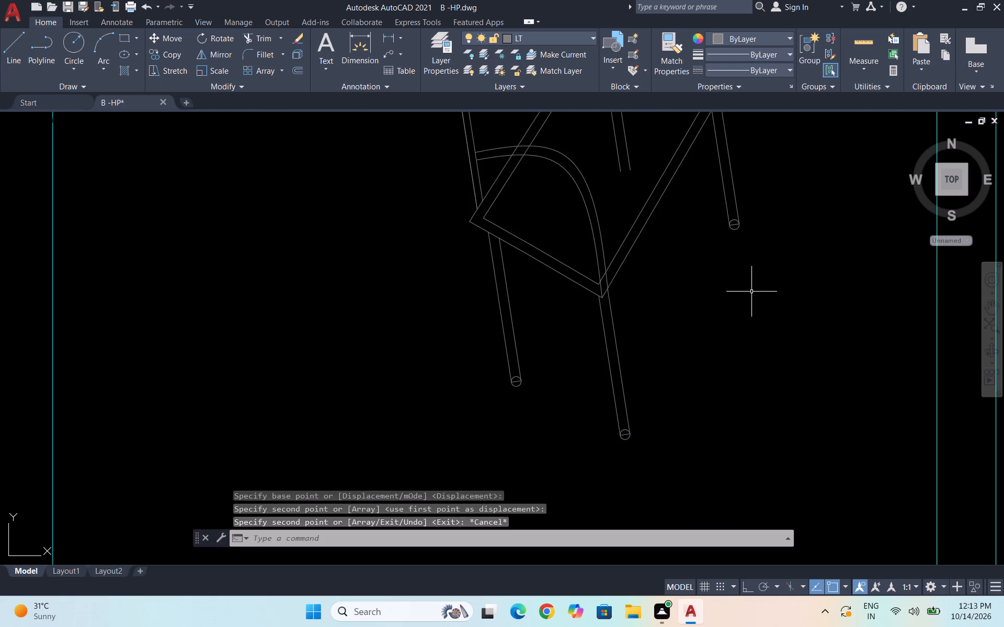
Mirror the completed tilted chair across a vertical line just west of it, keeping the source chair.
{"action": "scroll", "coordinate": [733, 303], "scroll_direction": "down", "scroll_amount": 3}
{"action": "left_click", "coordinate": [744, 370]}
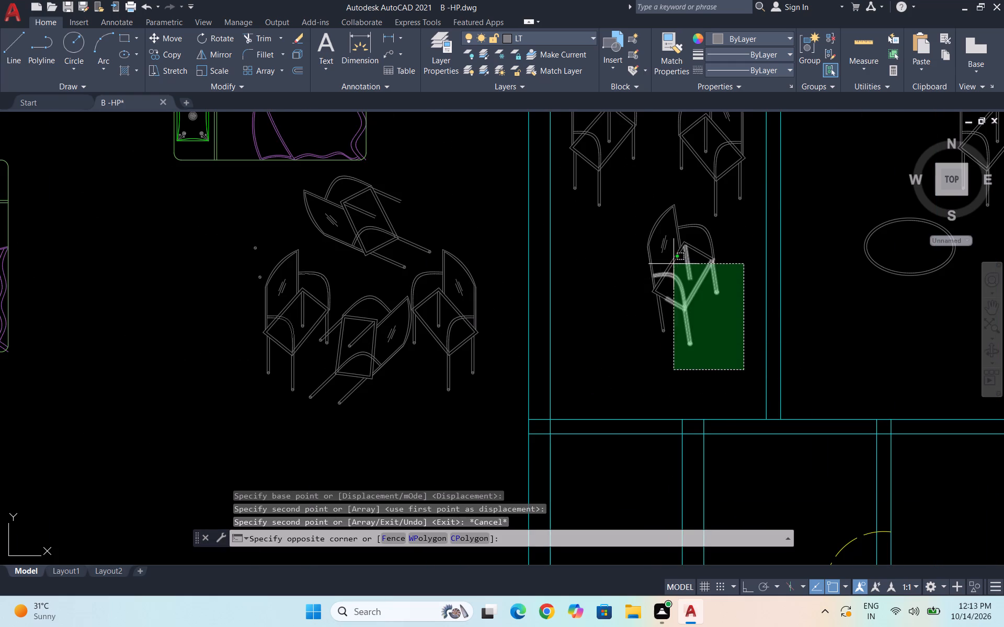
{"action": "left_click", "coordinate": [644, 227]}
{"action": "scroll", "coordinate": [668, 208], "scroll_direction": "up", "scroll_amount": 3}
{"action": "type", "text": "MI"}
{"action": "key", "text": "Return"}
{"action": "scroll", "coordinate": [658, 276], "scroll_direction": "down", "scroll_amount": 2}
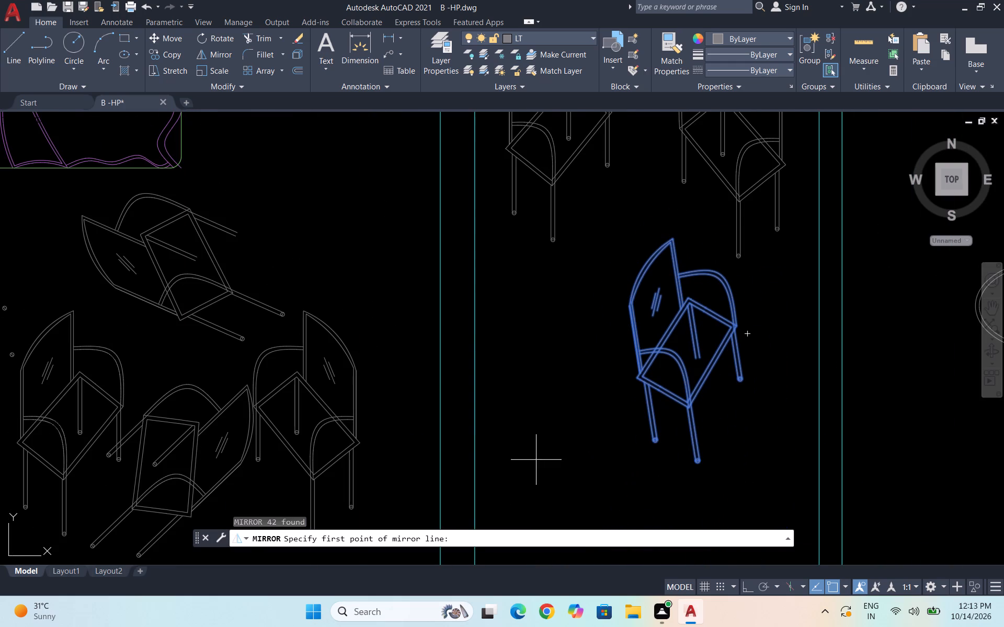
{"action": "key", "text": "F8"}
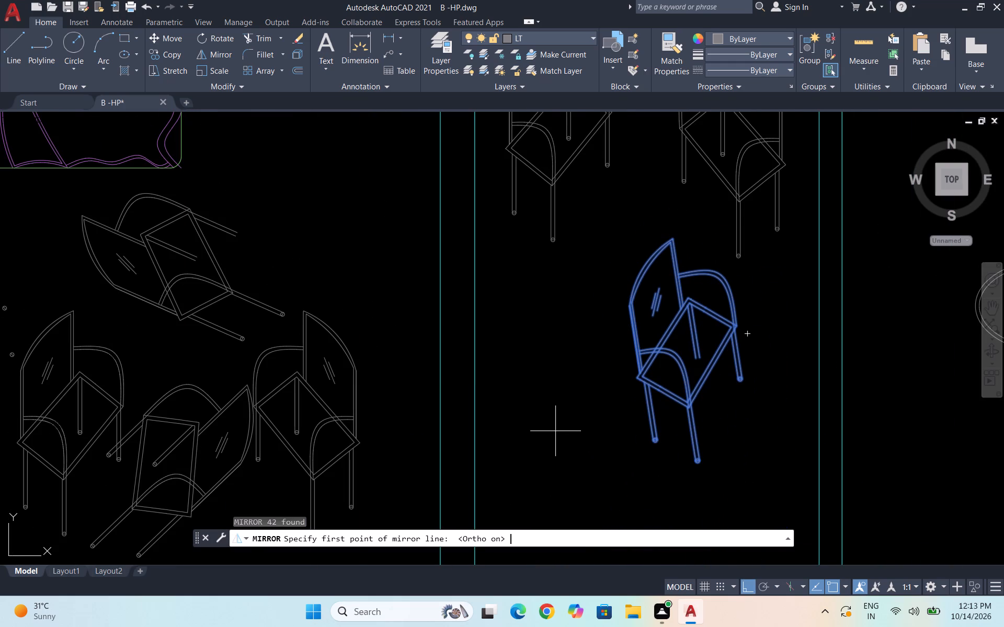
{"action": "left_click", "coordinate": [610, 482]}
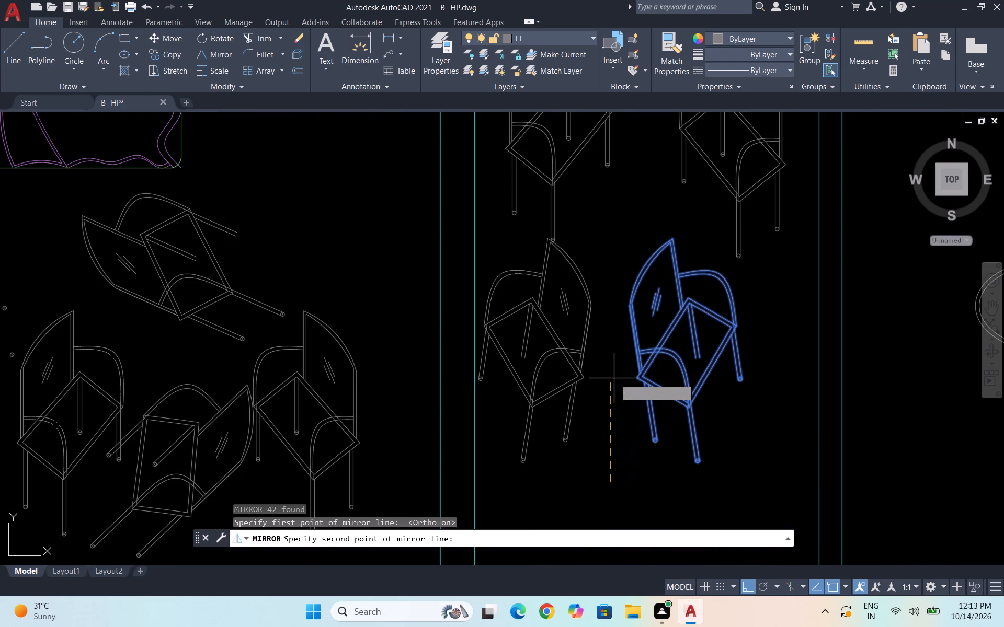
{"action": "left_click", "coordinate": [613, 377]}
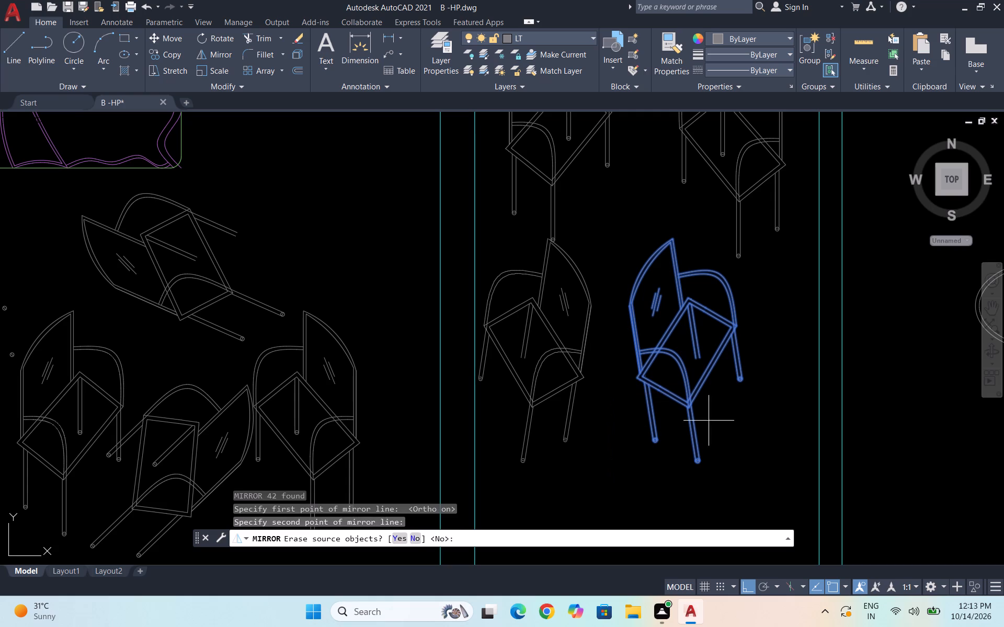
{"action": "key", "text": "space"}
Delete the original tilted chair on the east side, leaving the leg of the chair above it out of the selection.
{"action": "left_click", "coordinate": [797, 469]}
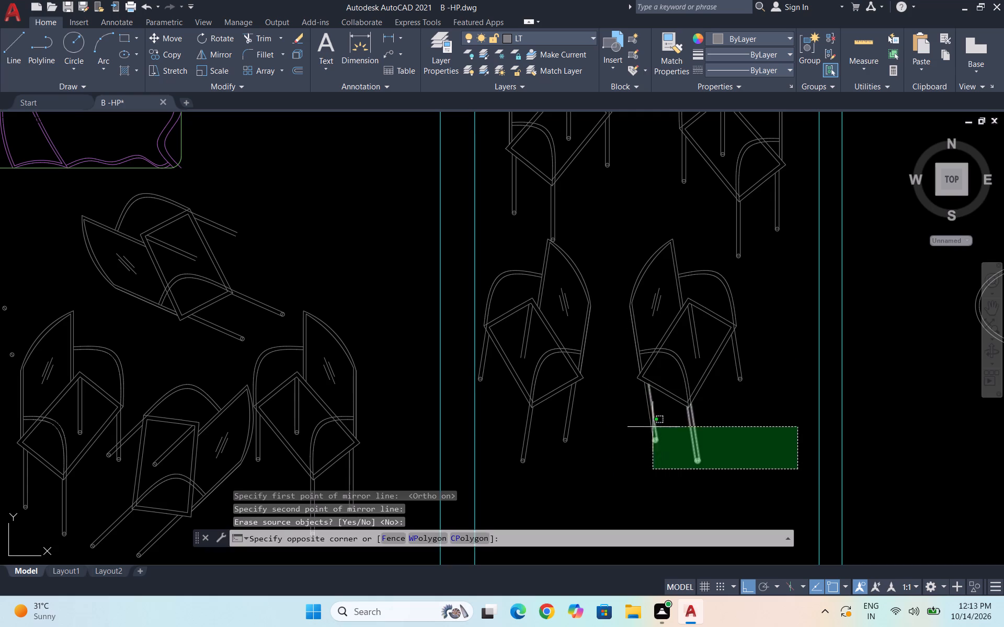
{"action": "left_click", "coordinate": [628, 252]}
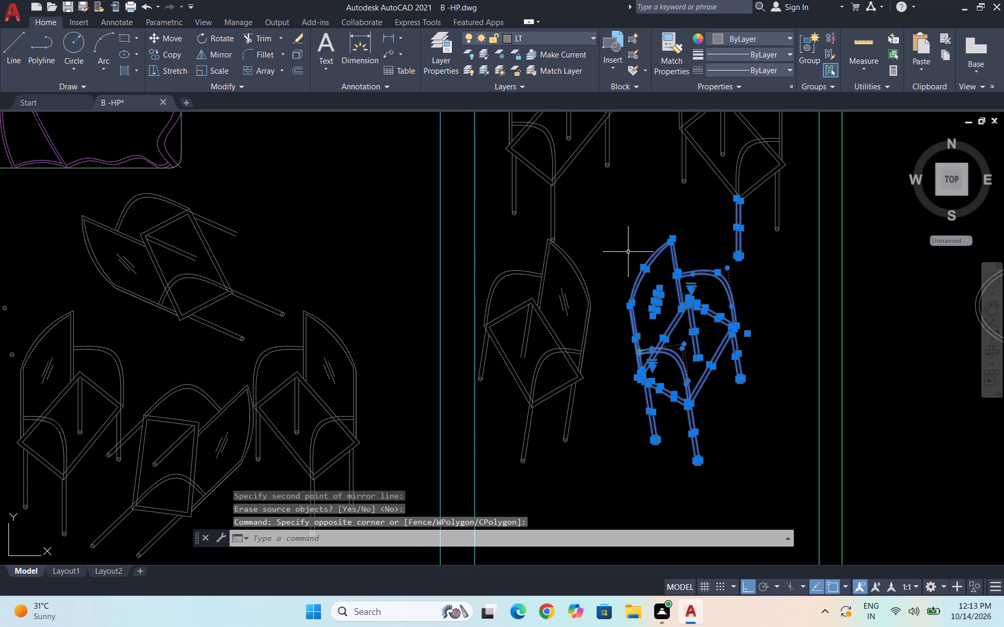
{"action": "scroll", "coordinate": [768, 233], "scroll_direction": "up", "scroll_amount": 3}
{"action": "left_click_drag", "start_coordinate": [730, 350], "coordinate": [708, 341], "text": "ctrl"}
{"action": "left_click", "coordinate": [603, 183], "text": "ctrl"}
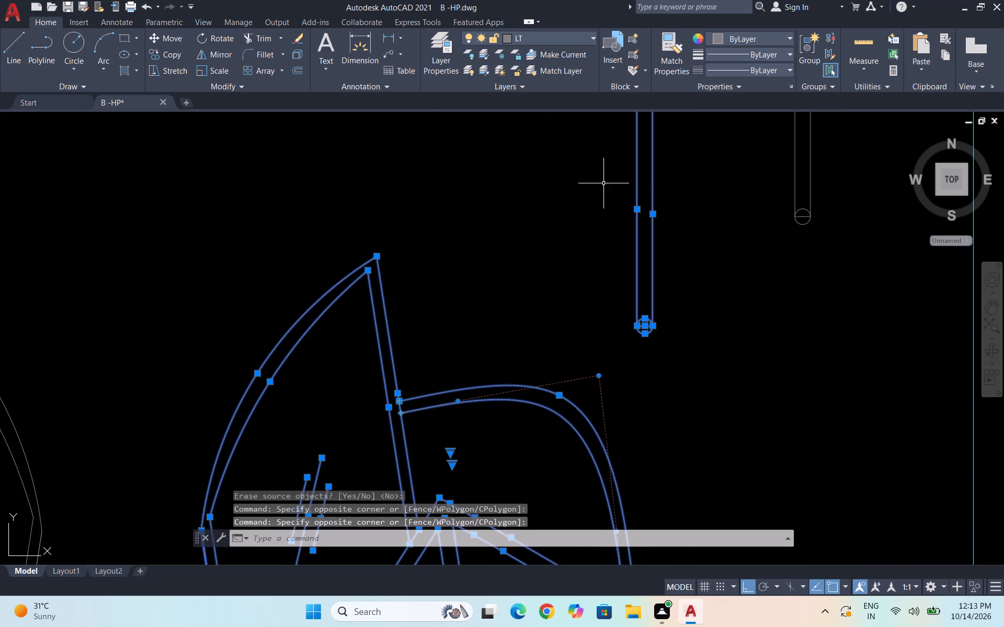
{"action": "left_click_drag", "start_coordinate": [744, 348], "coordinate": [677, 313], "text": "shift"}
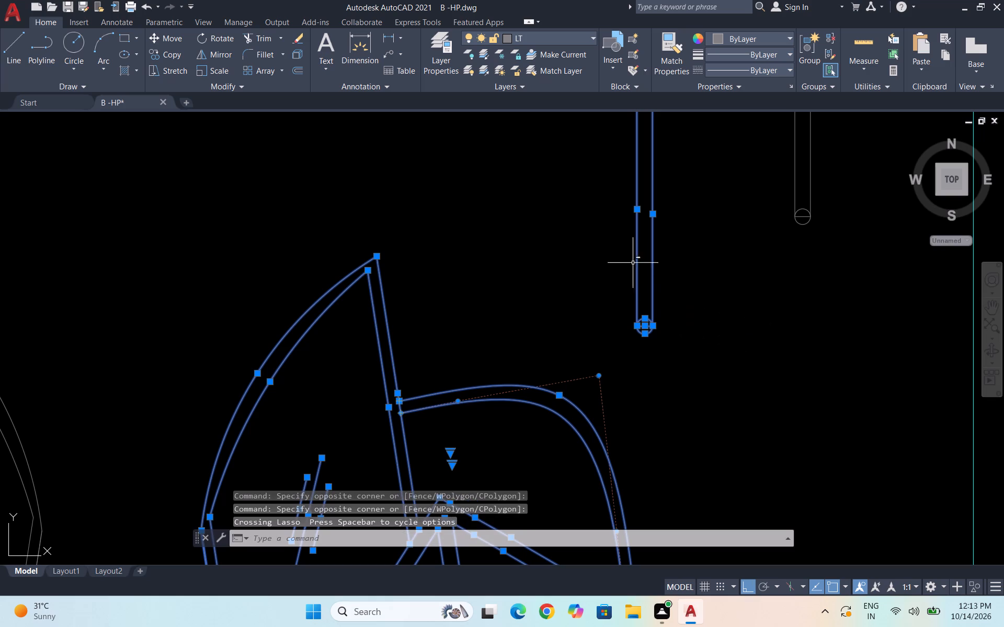
{"action": "left_click_drag", "start_coordinate": [748, 367], "coordinate": [646, 271]}
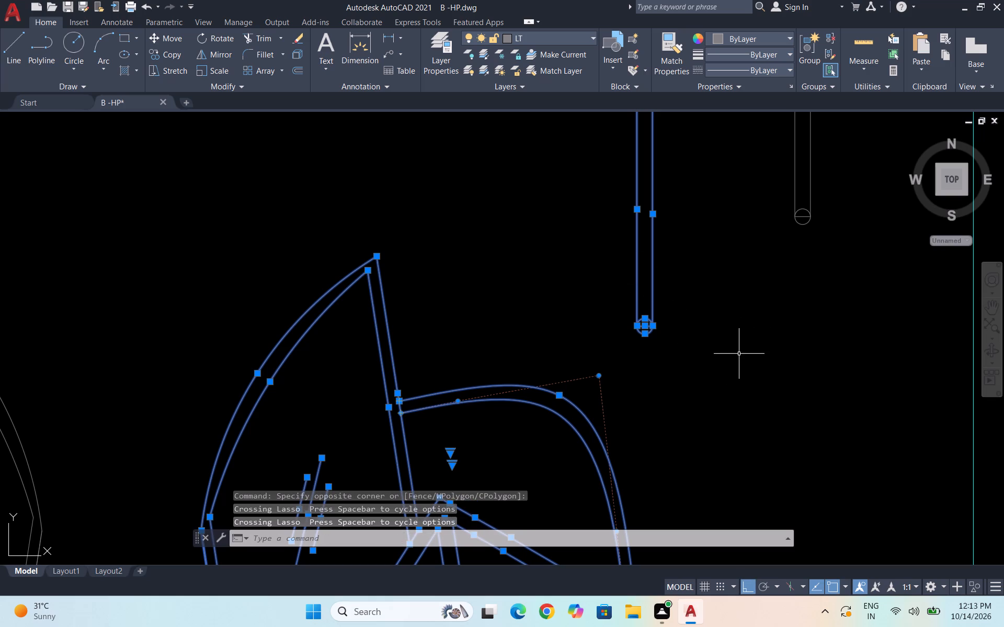
{"action": "left_click_drag", "start_coordinate": [736, 354], "coordinate": [636, 317]}
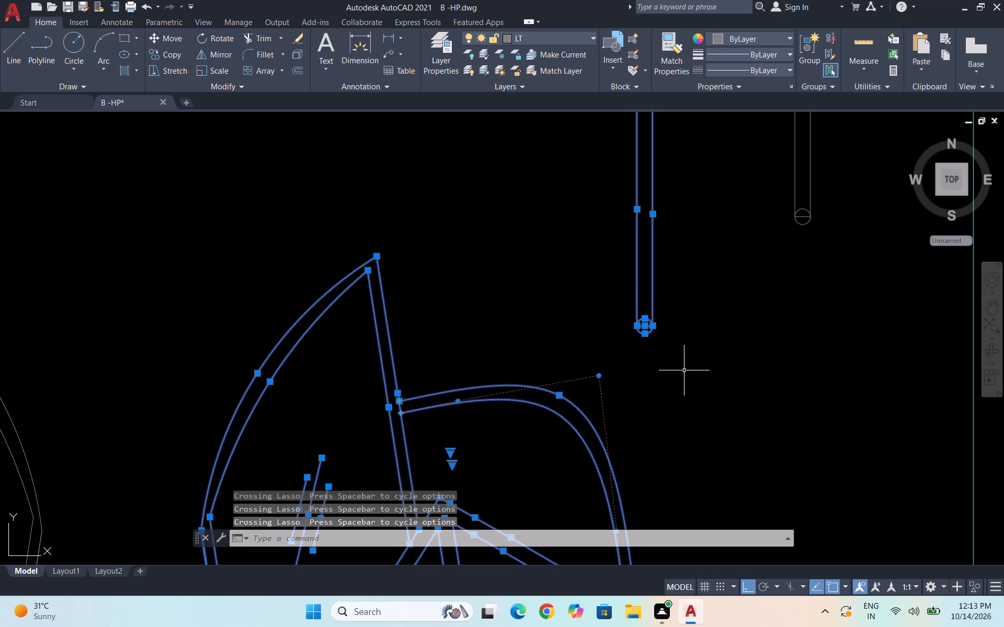
{"action": "left_click", "coordinate": [706, 331]}
{"action": "left_click_drag", "start_coordinate": [705, 330], "coordinate": [641, 305]}
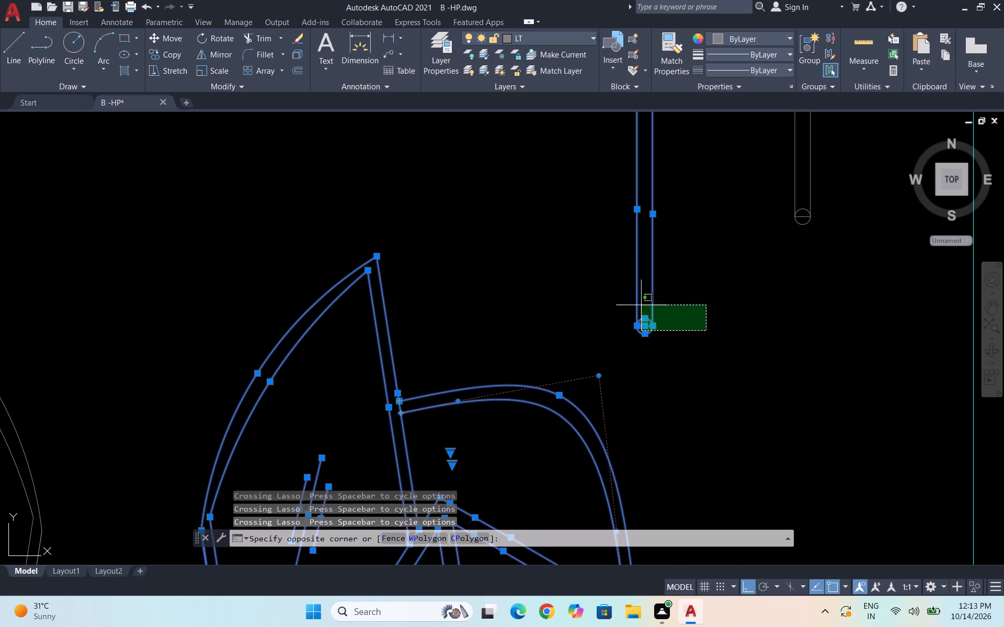
{"action": "left_click_drag", "start_coordinate": [641, 305], "coordinate": [590, 229]}
{"action": "left_click", "coordinate": [577, 177], "text": "shift"}
{"action": "scroll", "coordinate": [577, 177], "scroll_direction": "down", "scroll_amount": 1}
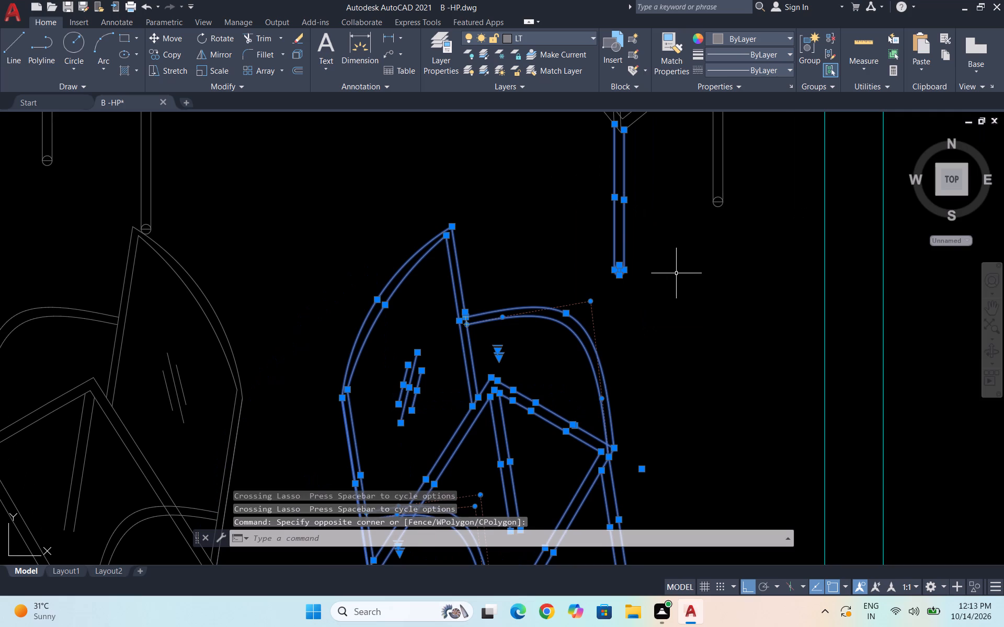
{"action": "left_click_drag", "start_coordinate": [675, 276], "coordinate": [668, 275], "text": "shift"}
{"action": "left_click", "coordinate": [586, 180], "text": "shift"}
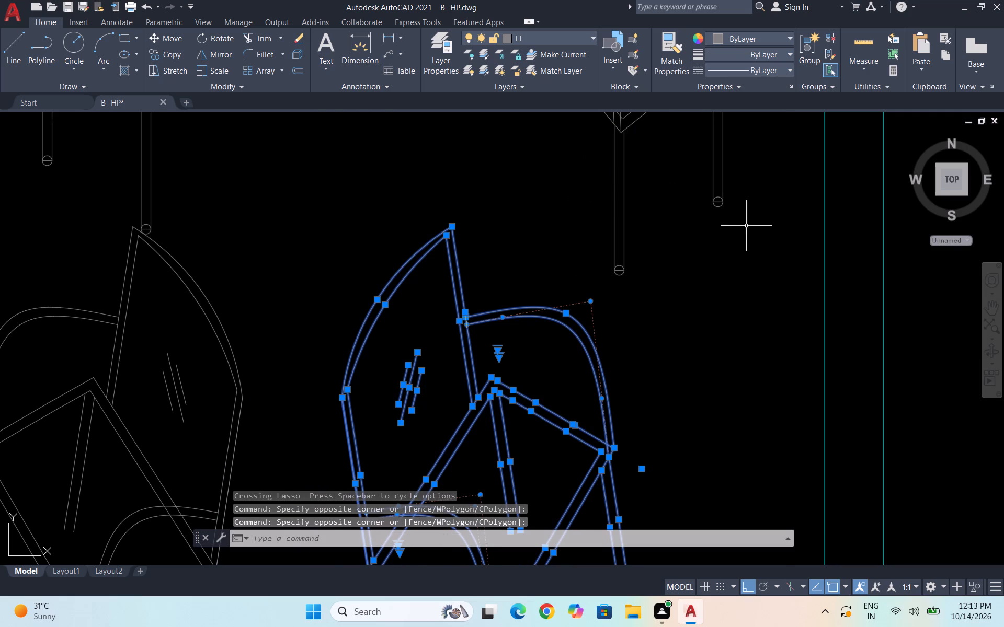
{"action": "scroll", "coordinate": [761, 236], "scroll_direction": "down", "scroll_amount": 2}
{"action": "key", "text": "Delete"}
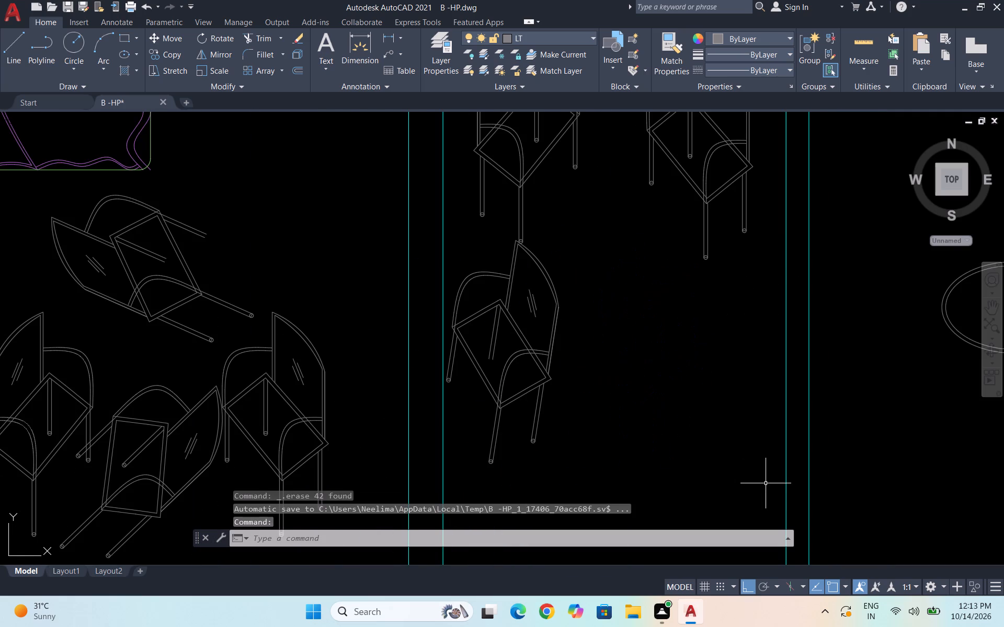
Move the whole mirrored chair, including its west leg, horizontally east to beneath the narrow room's east chair.
{"action": "scroll", "coordinate": [774, 379], "scroll_direction": "down", "scroll_amount": 2}
{"action": "scroll", "coordinate": [699, 370], "scroll_direction": "up", "scroll_amount": 2}
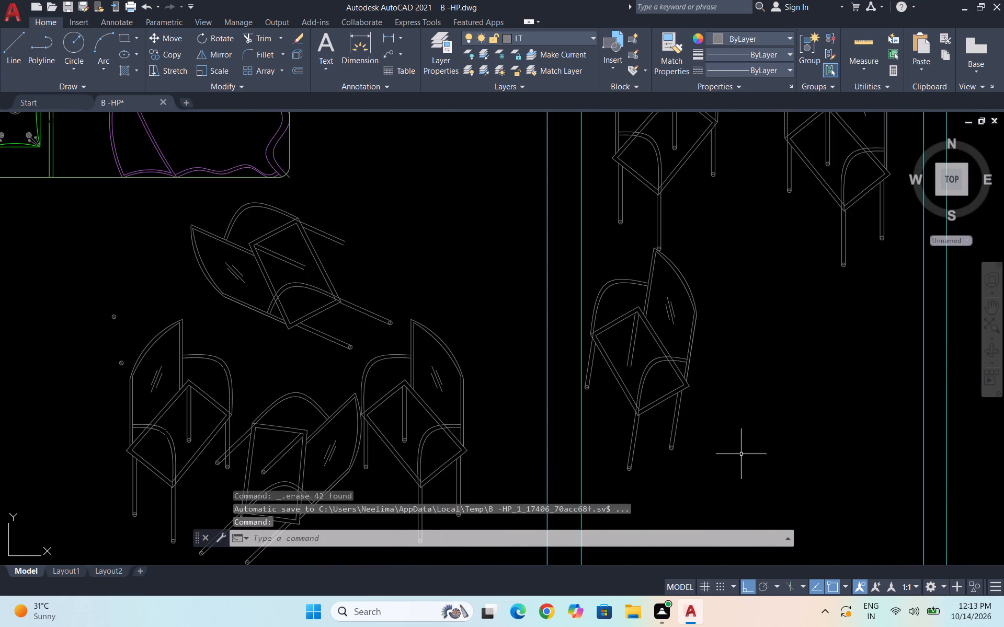
{"action": "scroll", "coordinate": [727, 431], "scroll_direction": "down", "scroll_amount": 2}
{"action": "scroll", "coordinate": [716, 443], "scroll_direction": "up", "scroll_amount": 2}
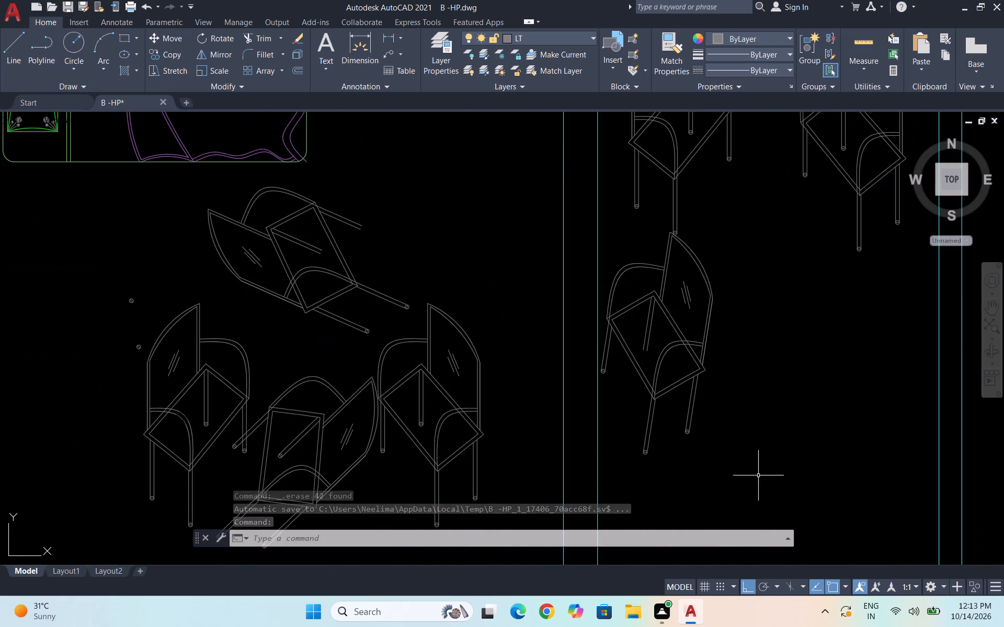
{"action": "left_click", "coordinate": [757, 478]}
{"action": "left_click", "coordinate": [637, 255]}
{"action": "scroll", "coordinate": [614, 309], "scroll_direction": "up", "scroll_amount": 1}
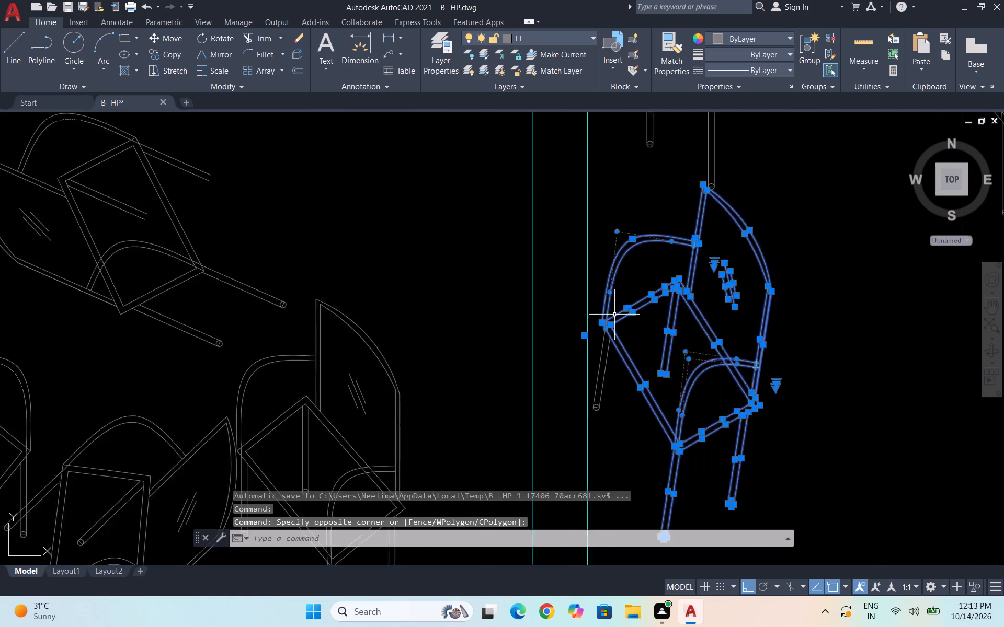
{"action": "scroll", "coordinate": [614, 316], "scroll_direction": "up", "scroll_amount": 1}
{"action": "left_click", "coordinate": [613, 474]}
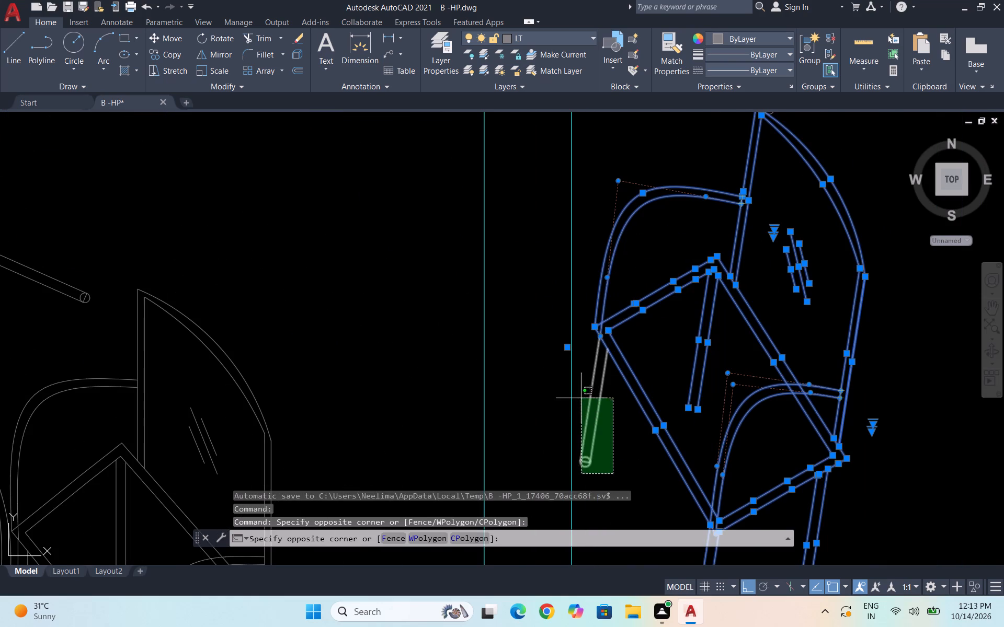
{"action": "left_click", "coordinate": [581, 398]}
{"action": "scroll", "coordinate": [661, 399], "scroll_direction": "down", "scroll_amount": 2}
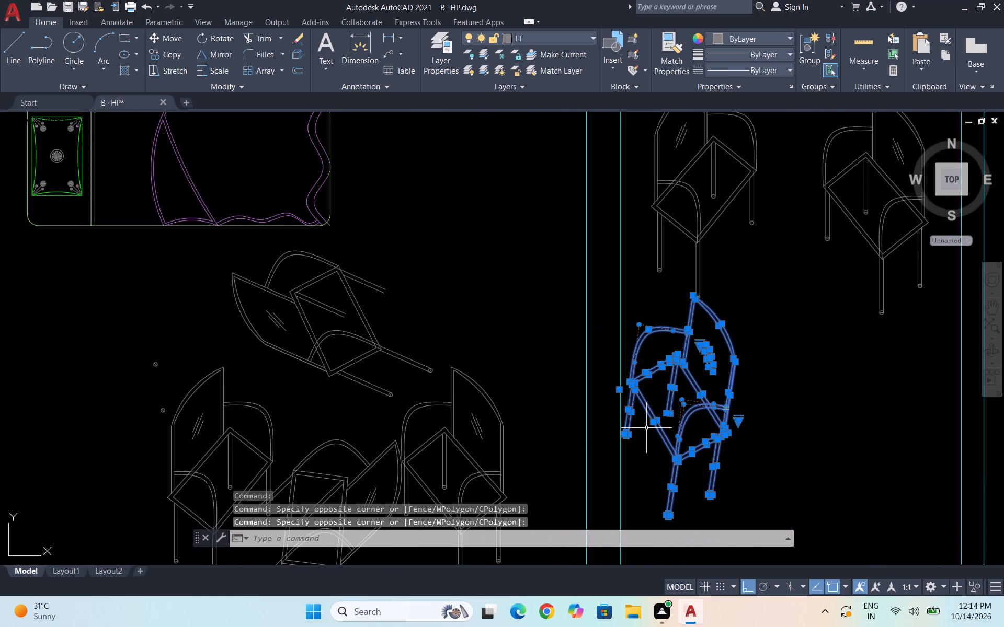
{"action": "key", "text": "m"}
{"action": "key", "text": "Return"}
{"action": "left_click", "coordinate": [691, 419]}
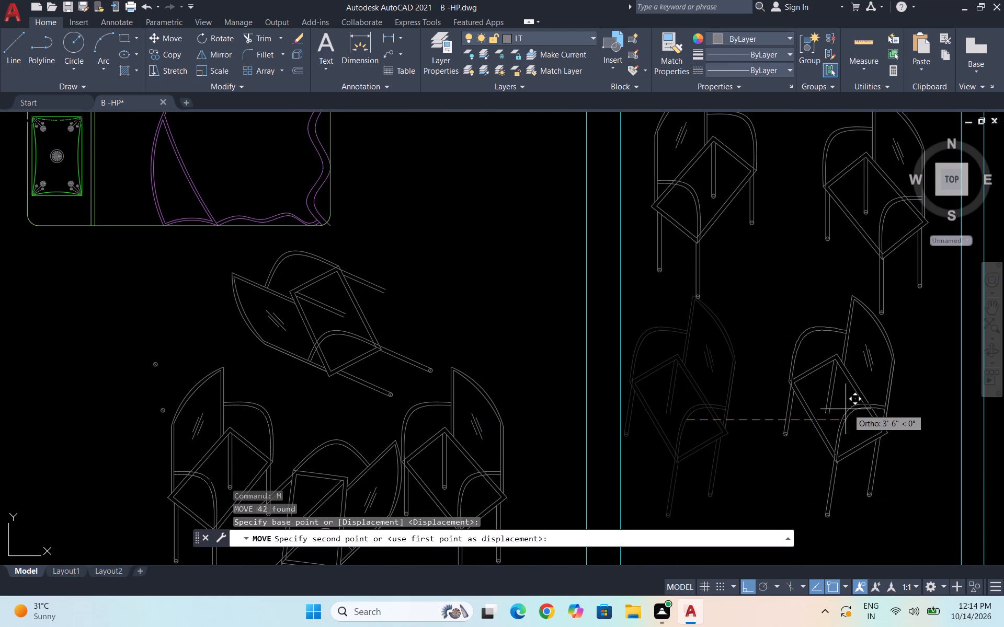
{"action": "left_click", "coordinate": [834, 426]}
Move the mirrored tilted chair horizontally east out of the narrow room into the large room, just west of the oval table.
{"action": "scroll", "coordinate": [741, 447], "scroll_direction": "down", "scroll_amount": 2}
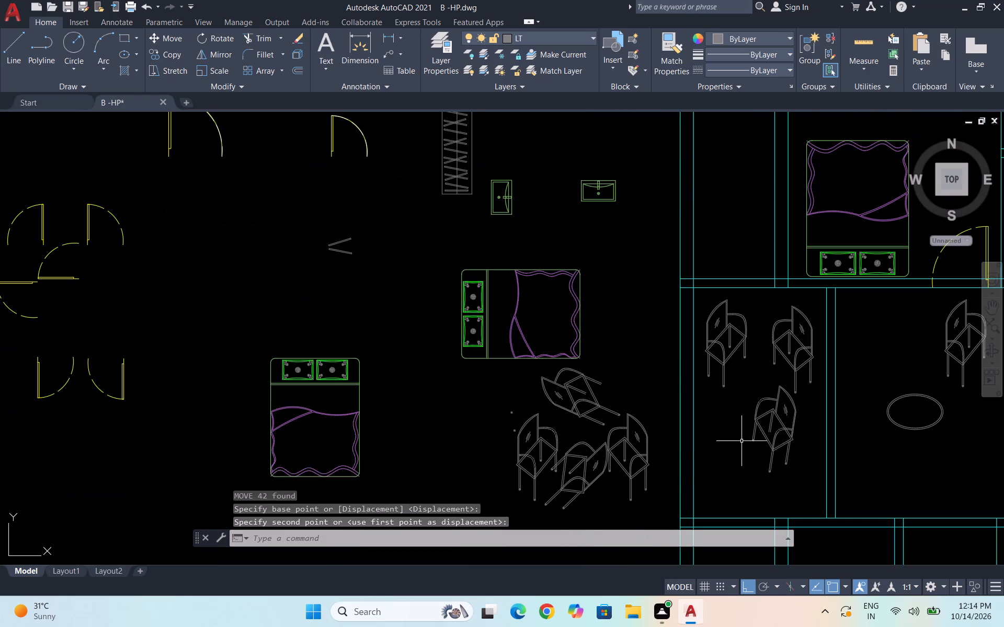
{"action": "scroll", "coordinate": [774, 465], "scroll_direction": "up", "scroll_amount": 1}
{"action": "key", "text": "Escape"}
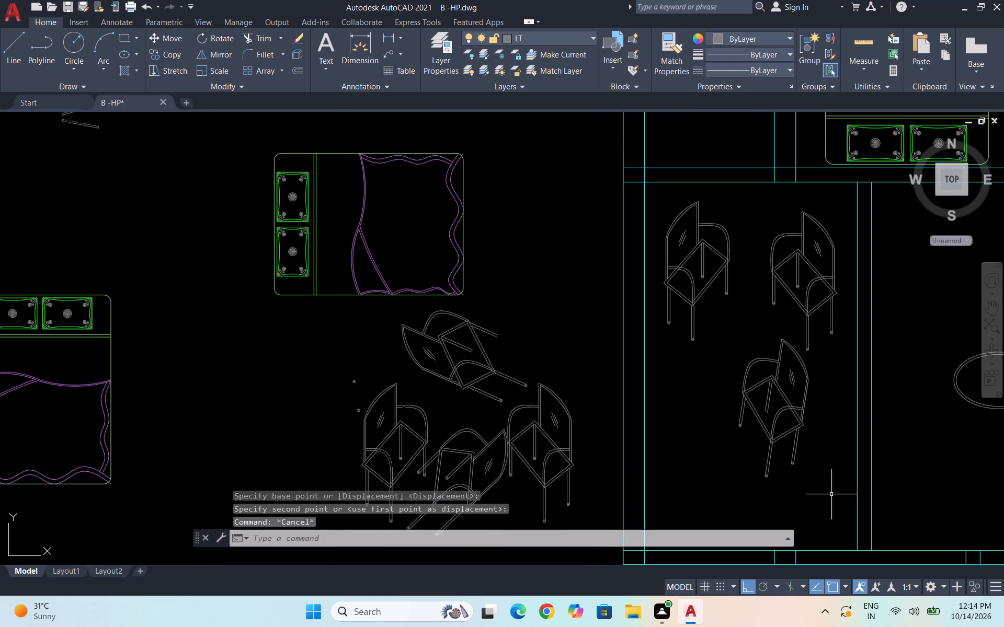
{"action": "left_click", "coordinate": [824, 487]}
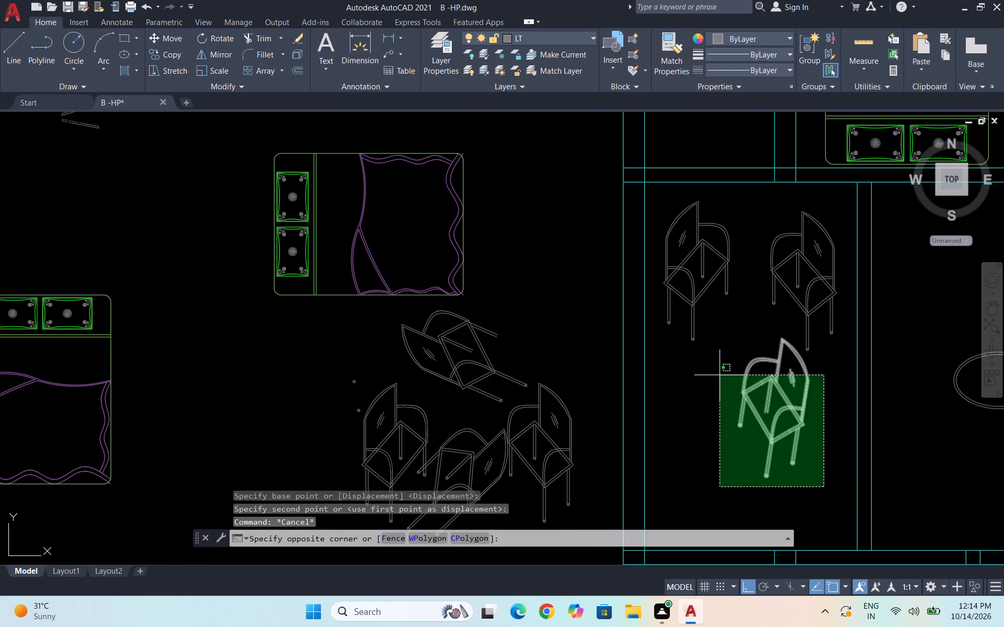
{"action": "left_click", "coordinate": [720, 375]}
{"action": "key", "text": "m"}
{"action": "key", "text": "Return"}
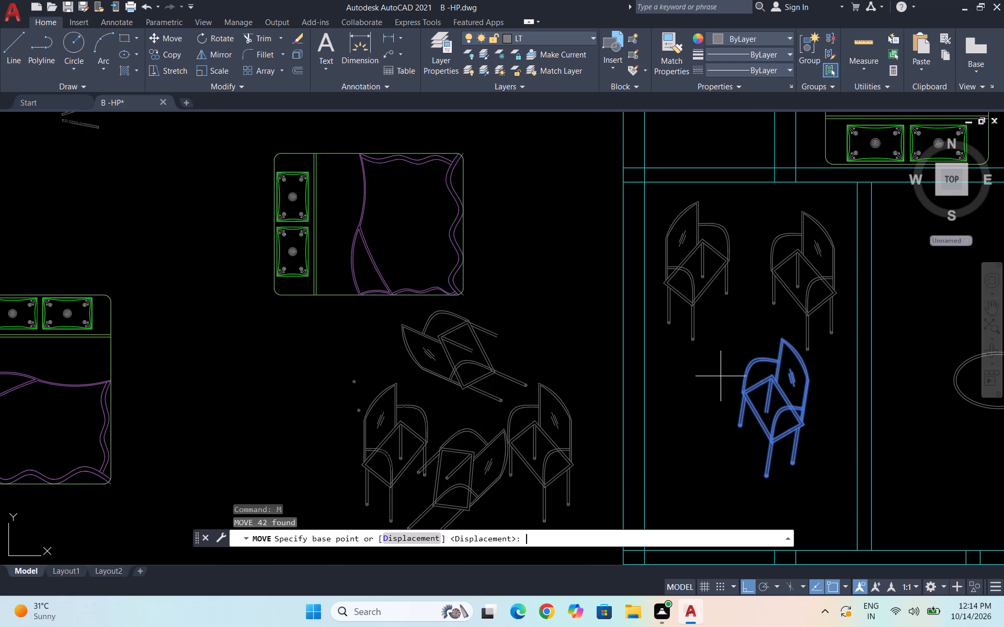
{"action": "left_click", "coordinate": [768, 426]}
{"action": "left_click", "coordinate": [909, 490]}
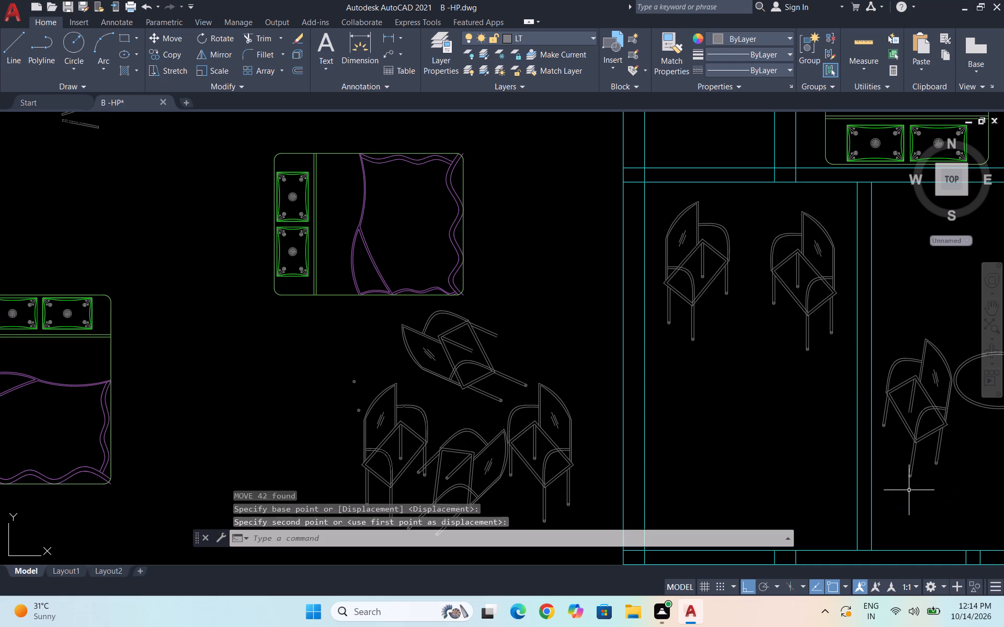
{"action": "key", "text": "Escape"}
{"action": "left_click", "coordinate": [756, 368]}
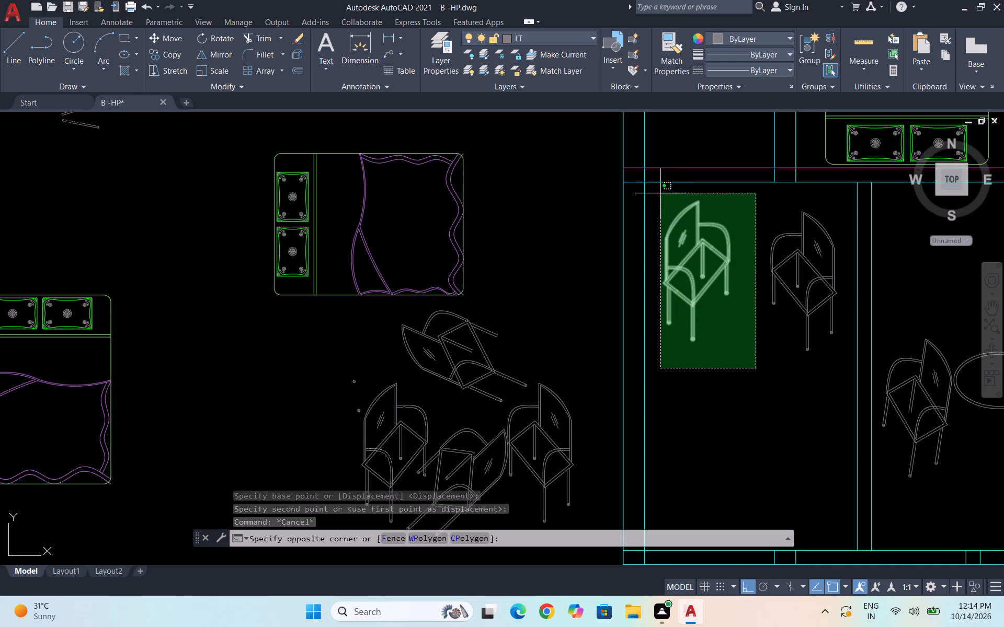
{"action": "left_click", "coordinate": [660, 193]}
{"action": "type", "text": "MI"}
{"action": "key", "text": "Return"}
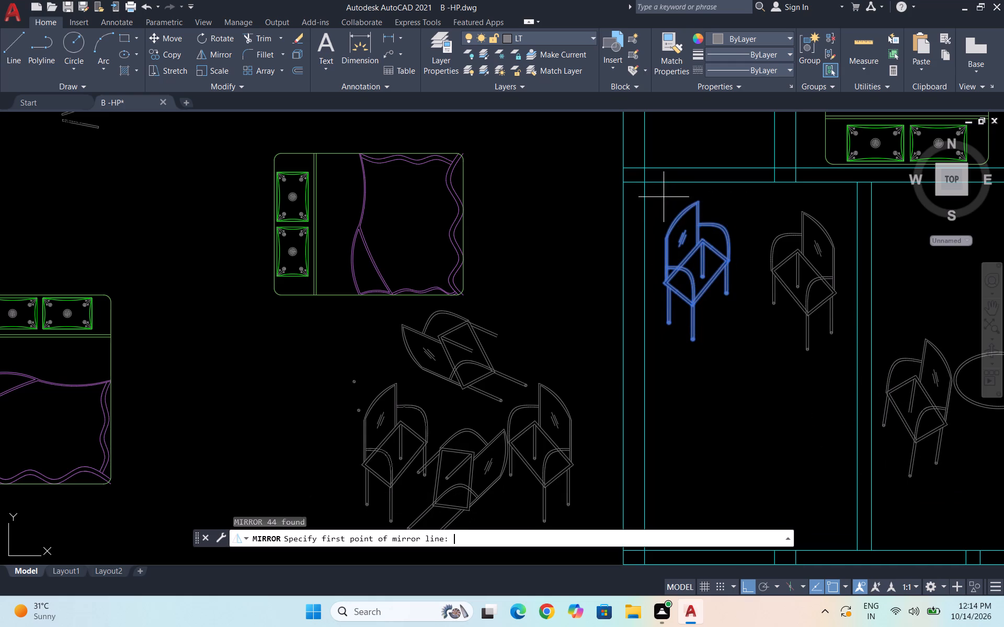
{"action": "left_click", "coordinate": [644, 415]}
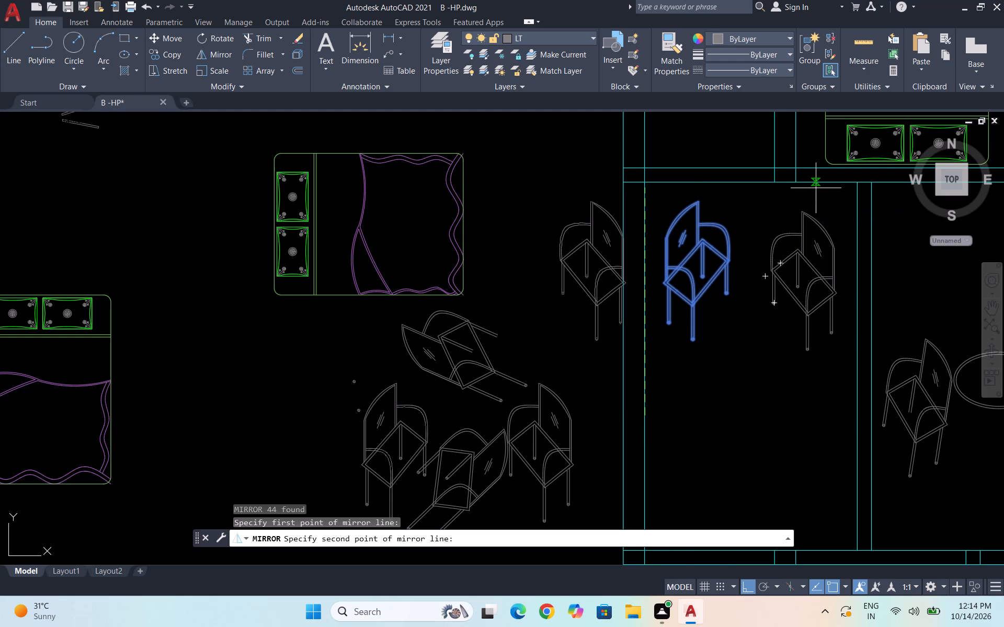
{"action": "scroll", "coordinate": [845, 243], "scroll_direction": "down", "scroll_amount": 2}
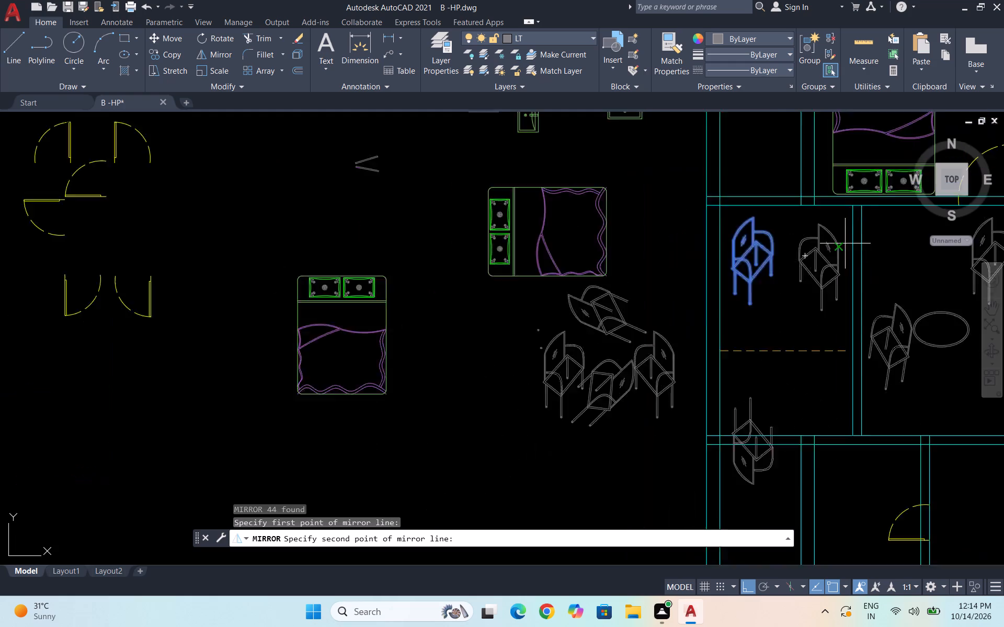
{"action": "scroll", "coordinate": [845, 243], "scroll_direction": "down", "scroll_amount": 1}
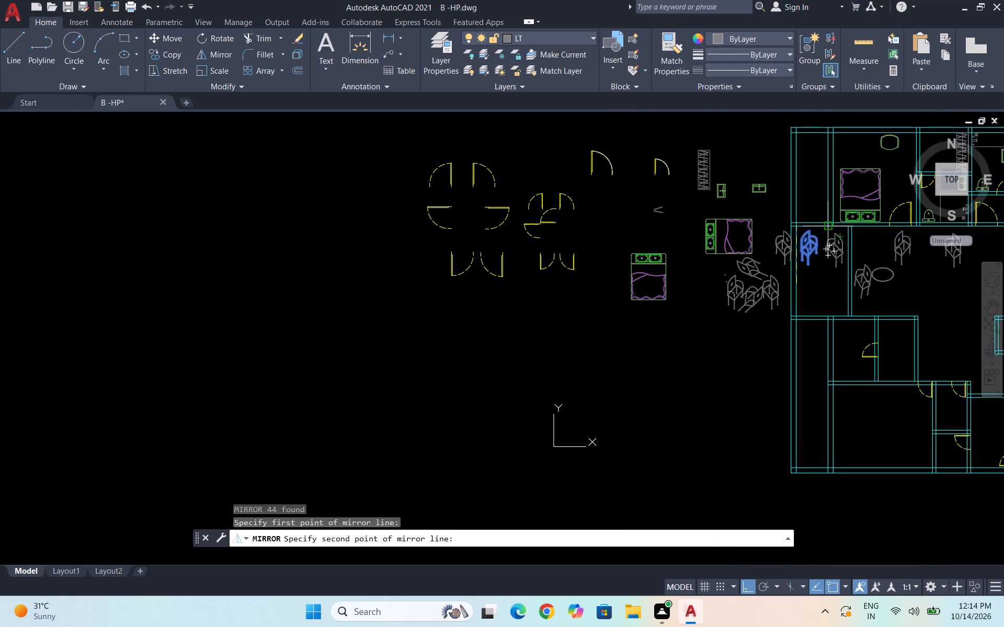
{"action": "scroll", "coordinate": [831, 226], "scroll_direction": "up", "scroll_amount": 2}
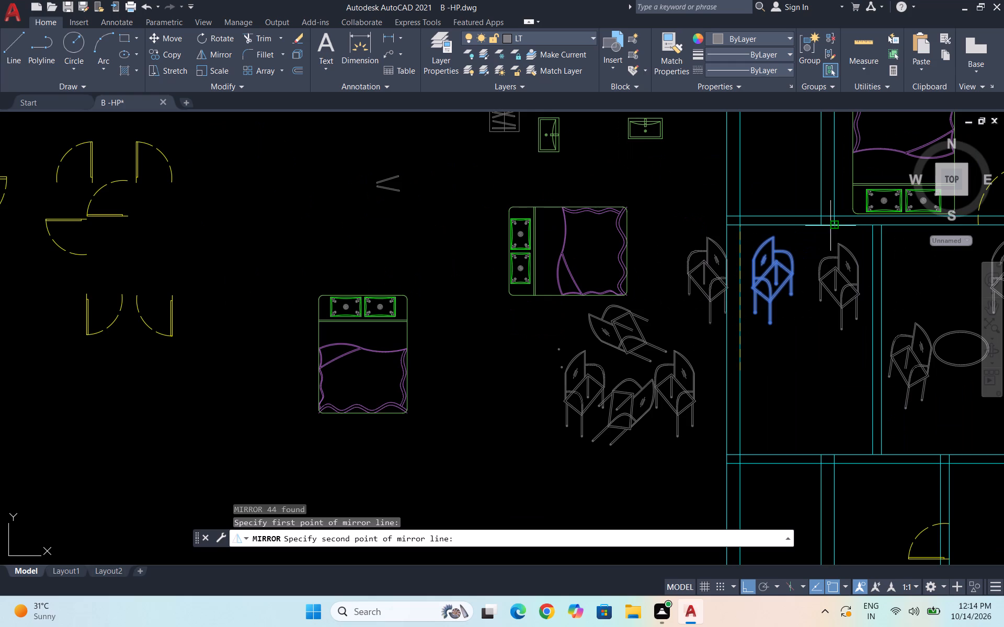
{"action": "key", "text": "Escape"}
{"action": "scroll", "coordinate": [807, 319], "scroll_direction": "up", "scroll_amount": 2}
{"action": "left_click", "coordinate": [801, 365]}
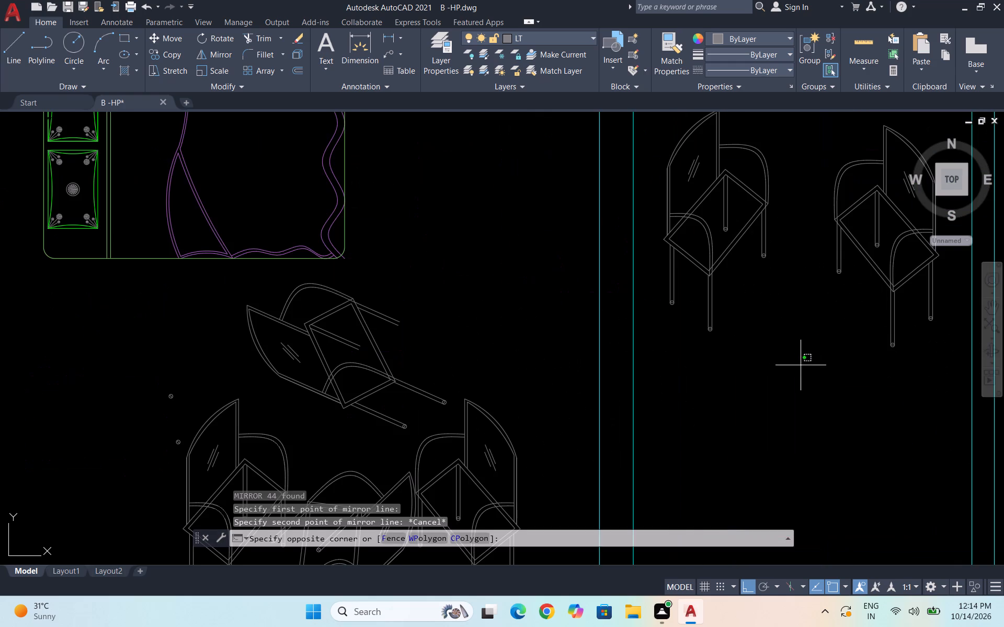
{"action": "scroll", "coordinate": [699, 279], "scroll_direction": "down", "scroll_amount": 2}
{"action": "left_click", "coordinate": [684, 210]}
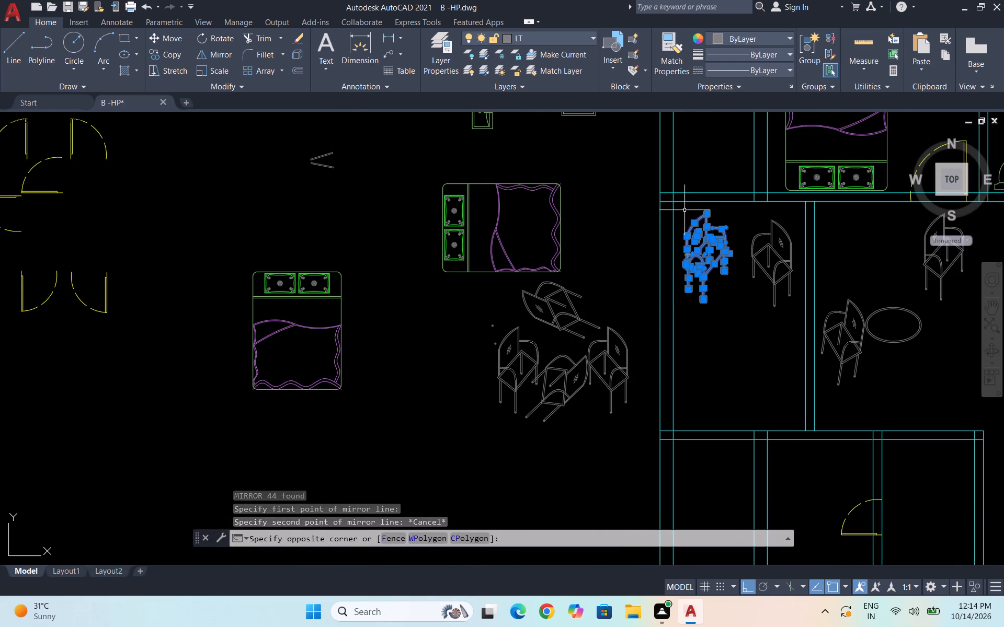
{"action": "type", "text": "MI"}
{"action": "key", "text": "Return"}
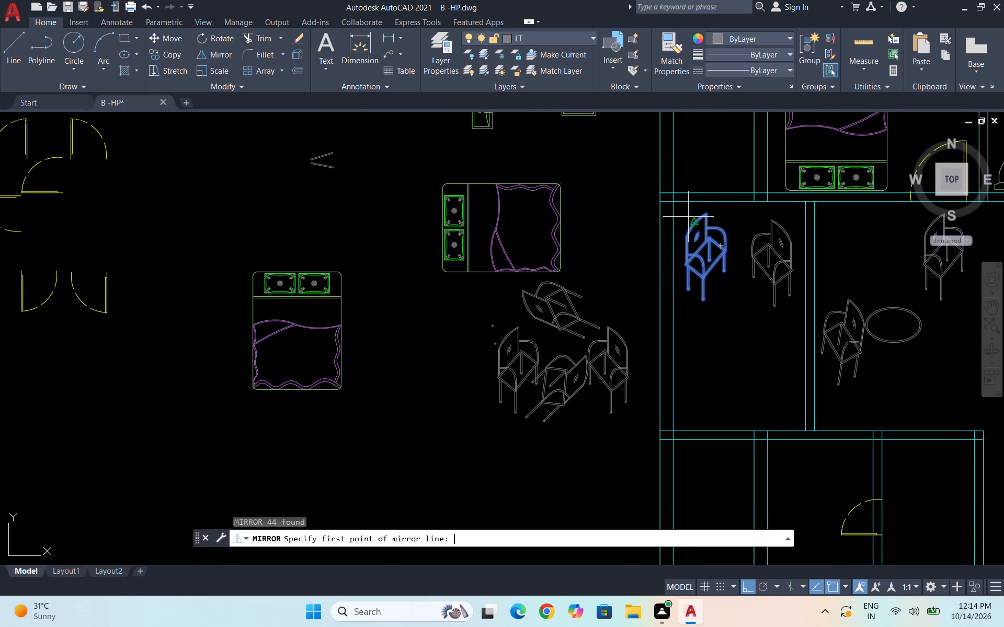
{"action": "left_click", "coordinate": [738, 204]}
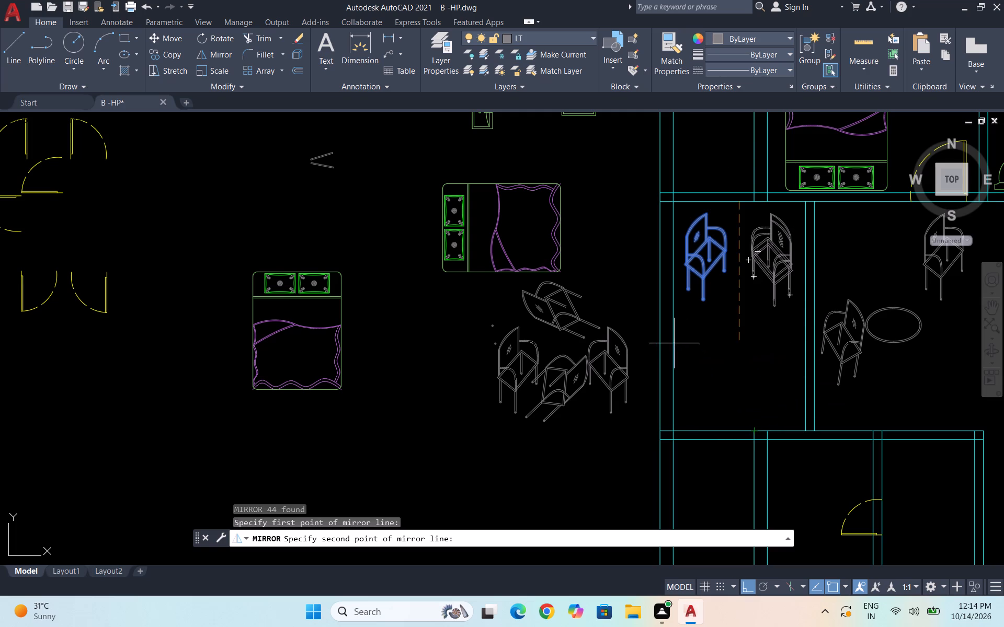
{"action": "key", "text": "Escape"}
Move the oval table horizontally west about 9'-0" from the large room into the narrow room, beneath its two chairs.
{"action": "scroll", "coordinate": [546, 344], "scroll_direction": "down", "scroll_amount": 2}
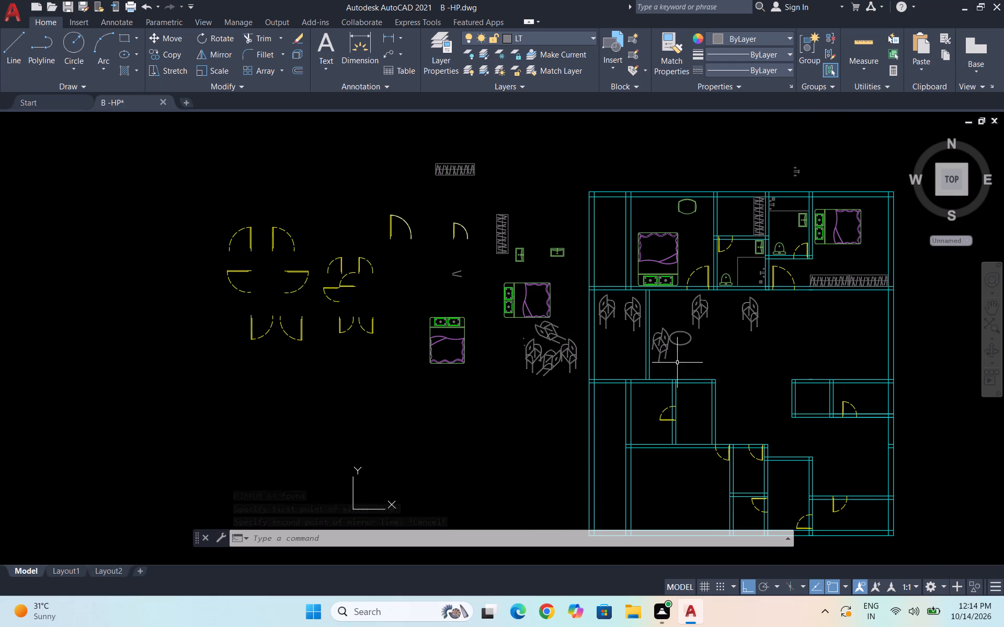
{"action": "scroll", "coordinate": [672, 356], "scroll_direction": "up", "scroll_amount": 4}
{"action": "left_click_drag", "start_coordinate": [831, 351], "coordinate": [819, 342]}
{"action": "left_click", "coordinate": [689, 205]}
{"action": "key", "text": "m"}
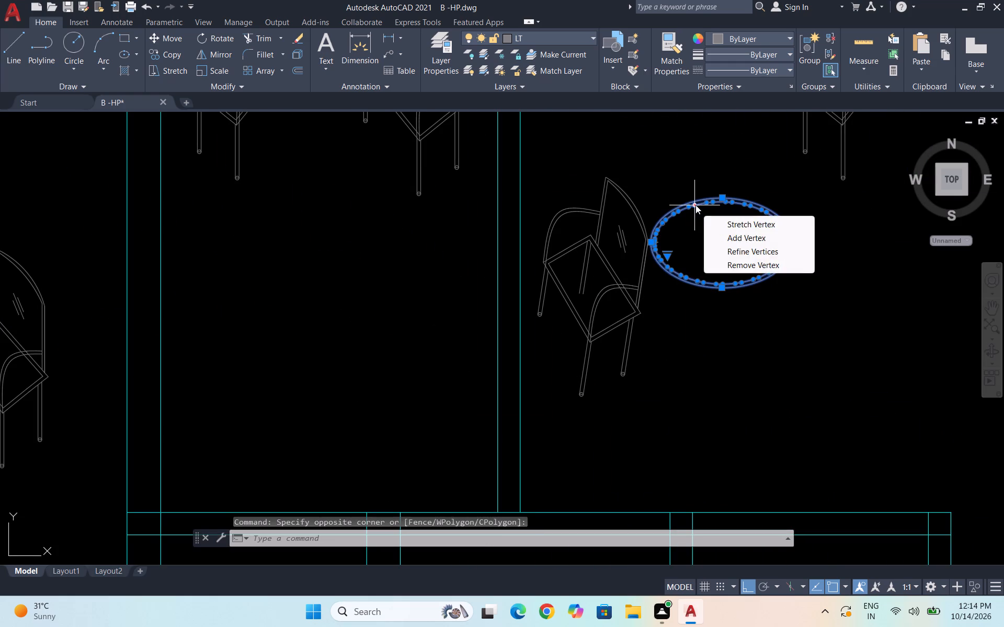
{"action": "key", "text": "Return"}
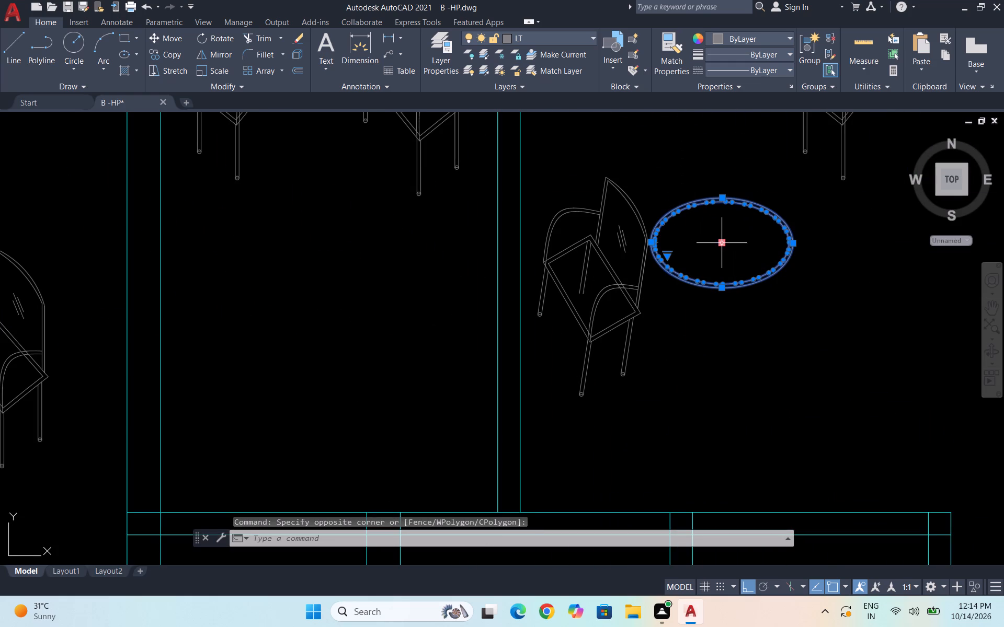
{"action": "key", "text": "m"}
{"action": "key", "text": "Return"}
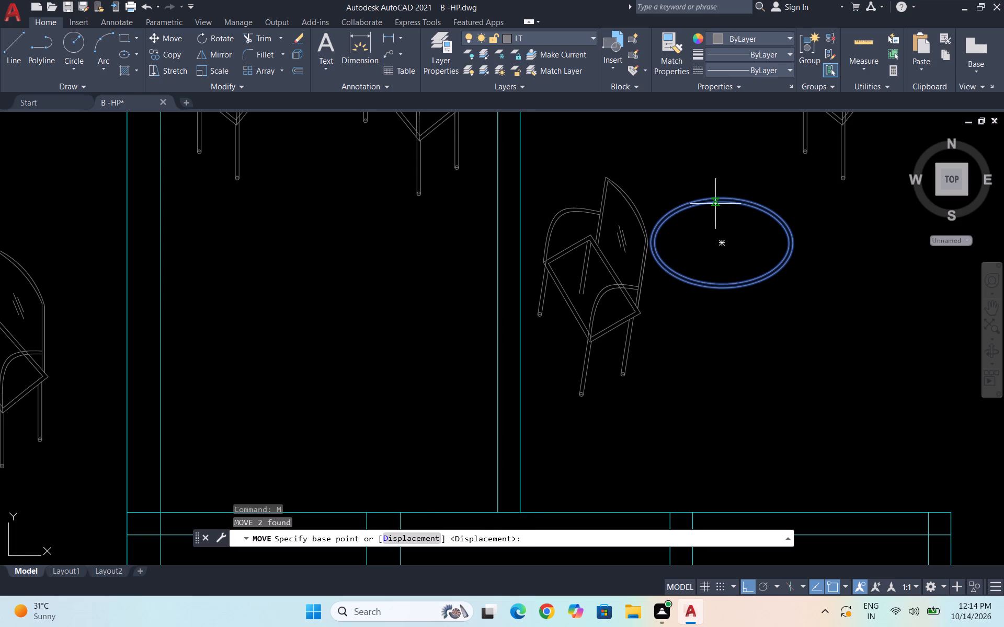
{"action": "left_click", "coordinate": [724, 246]}
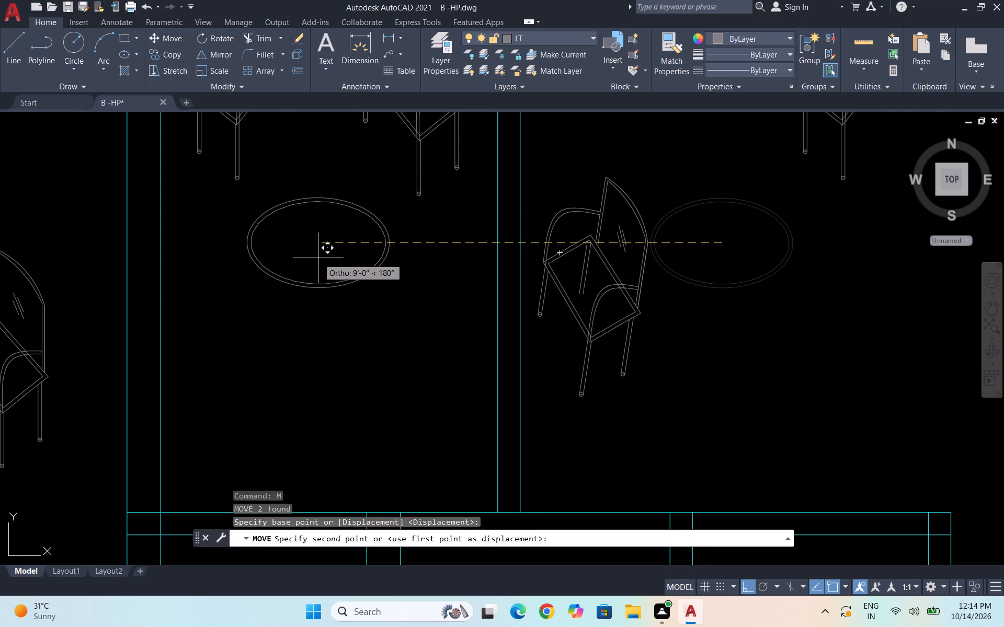
{"action": "left_click", "coordinate": [318, 258]}
{"action": "scroll", "coordinate": [326, 261], "scroll_direction": "down", "scroll_amount": 2}
{"action": "key", "text": "Escape"}
Delete the tilted chair standing just east of the narrow room's wall.
{"action": "left_click", "coordinate": [494, 330]}
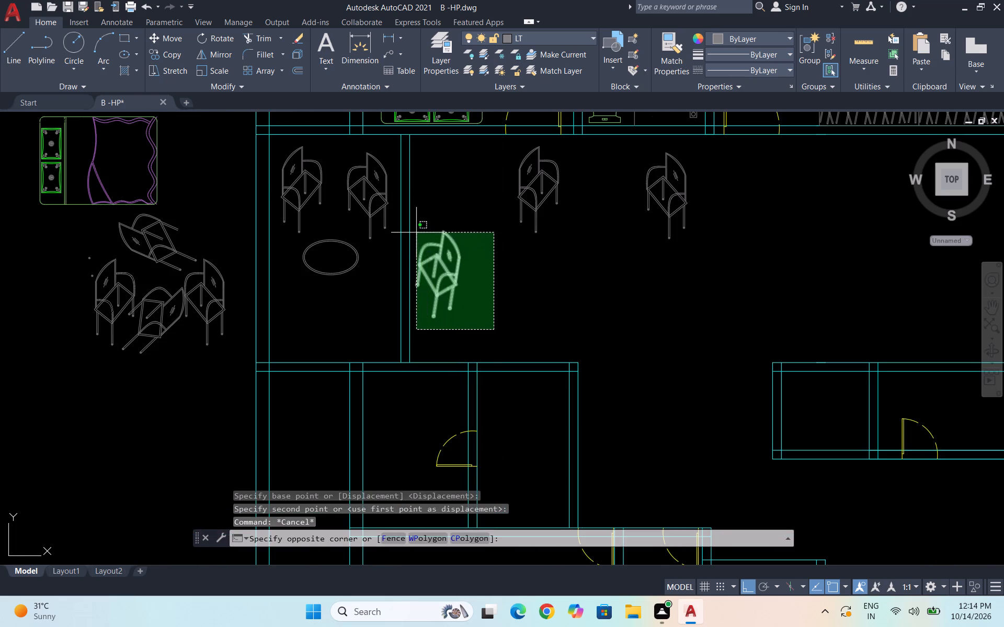
{"action": "scroll", "coordinate": [416, 233], "scroll_direction": "up", "scroll_amount": 2}
{"action": "left_click", "coordinate": [416, 233]}
{"action": "key", "text": "Delete"}
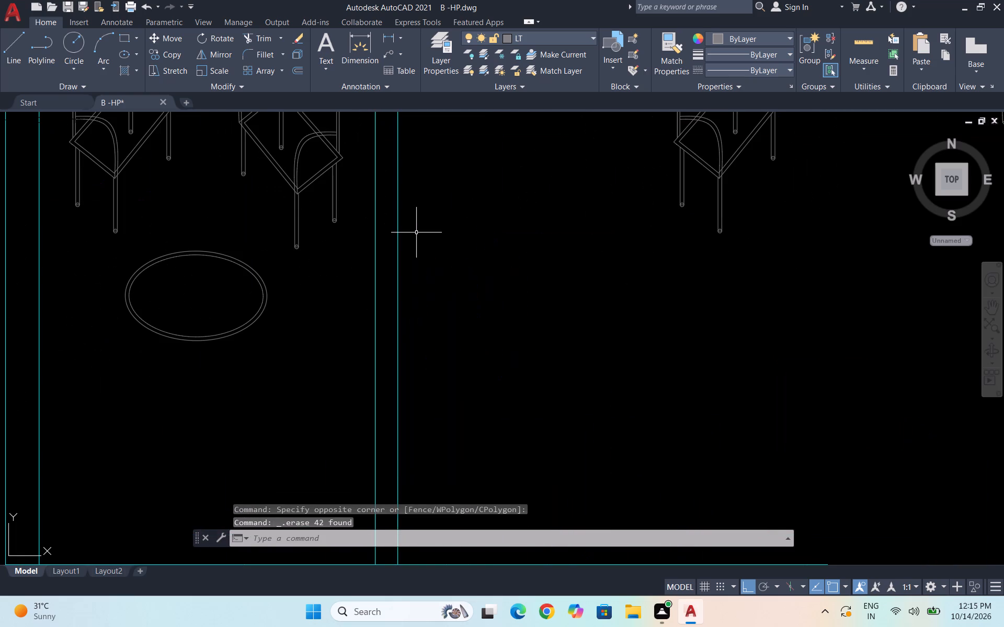
Delete the two upright chairs along the north wall of the large room.
{"action": "scroll", "coordinate": [385, 204], "scroll_direction": "down", "scroll_amount": 4}
{"action": "scroll", "coordinate": [465, 192], "scroll_direction": "up", "scroll_amount": 1}
{"action": "left_click", "coordinate": [560, 256]}
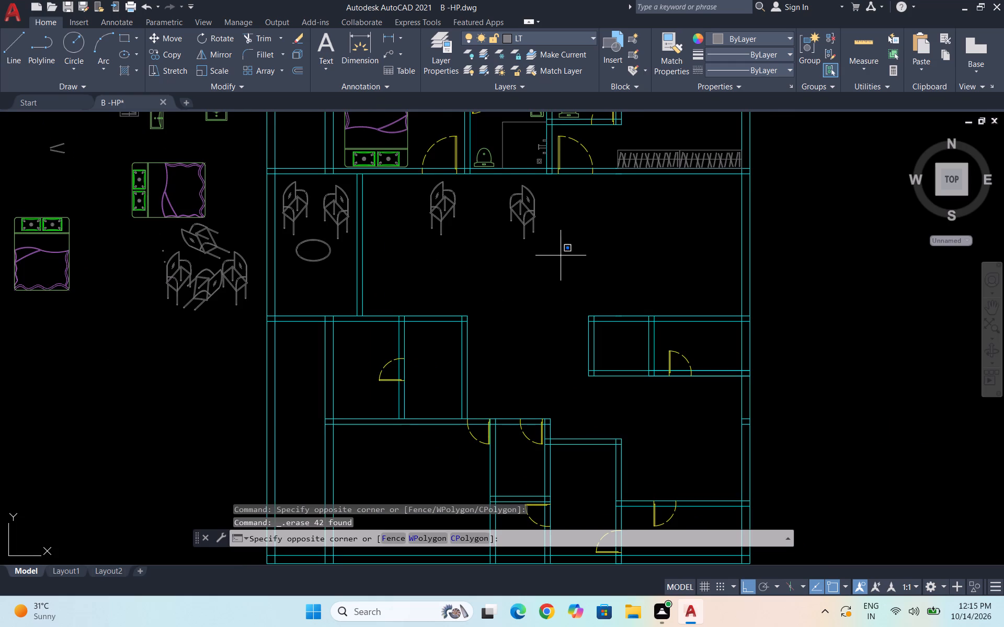
{"action": "left_click", "coordinate": [396, 179]}
{"action": "key", "text": "Delete"}
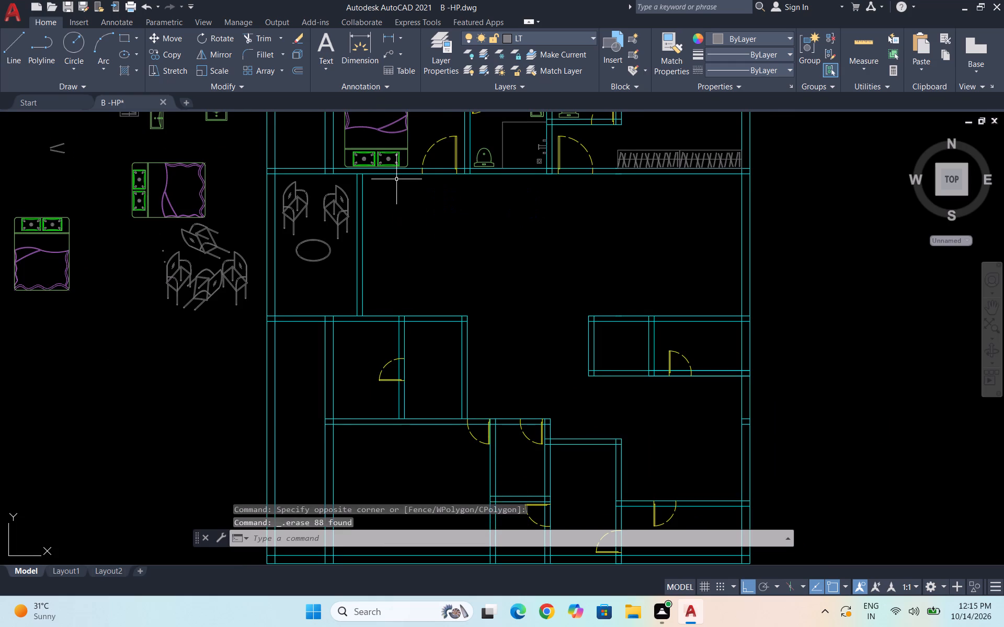
{"action": "key", "text": "Escape"}
Make FUR the current layer.
{"action": "scroll", "coordinate": [442, 249], "scroll_direction": "down", "scroll_amount": 1}
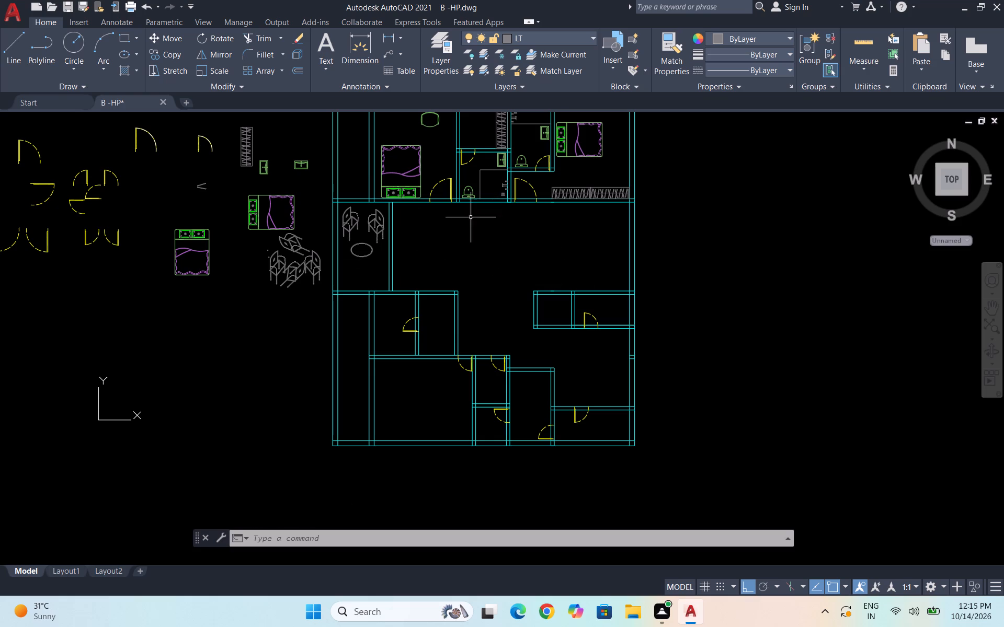
{"action": "scroll", "coordinate": [455, 243], "scroll_direction": "up", "scroll_amount": 1}
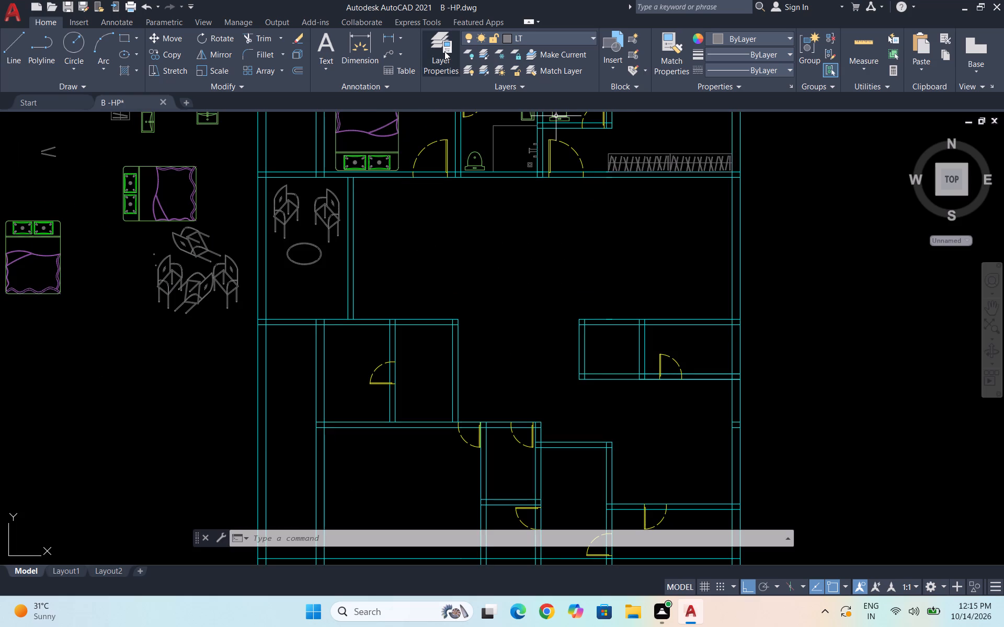
{"action": "left_click", "coordinate": [546, 32]}
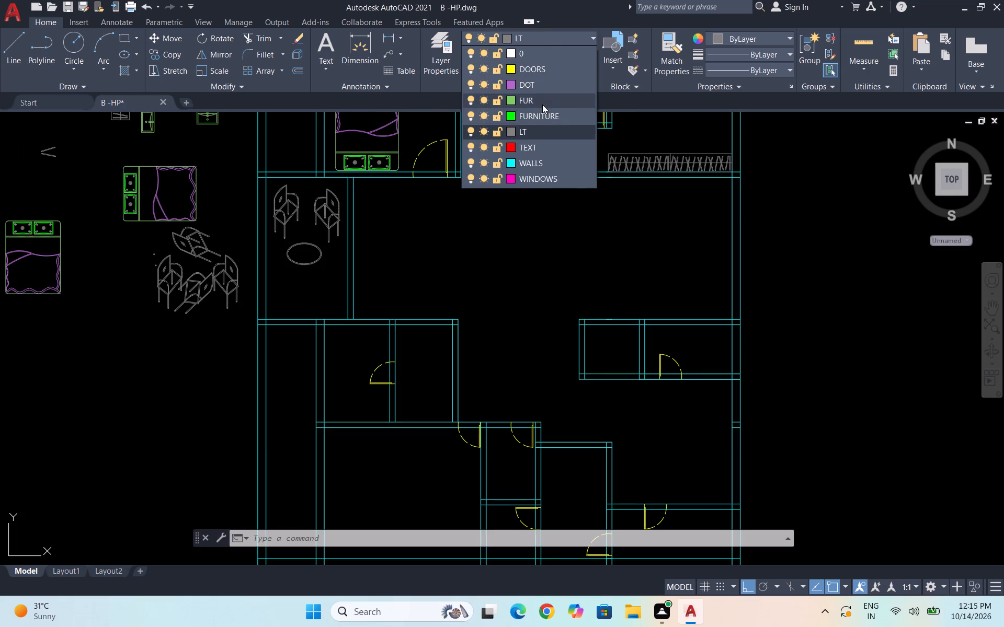
{"action": "left_click", "coordinate": [542, 104]}
Assign the narrow room's two chairs and oval table to the FUR layer.
{"action": "left_click", "coordinate": [344, 276]}
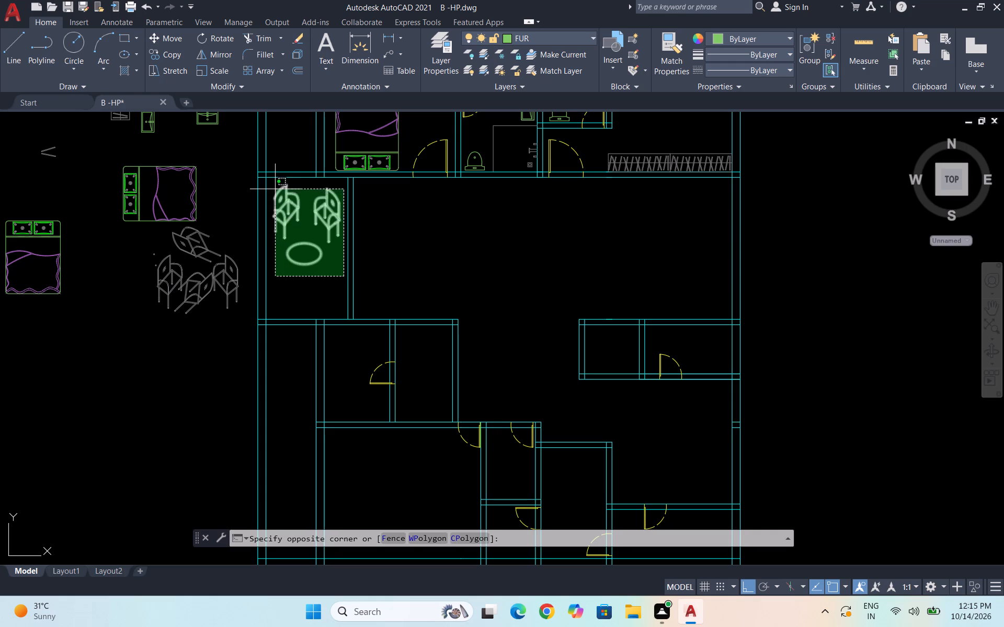
{"action": "left_click", "coordinate": [272, 184]}
{"action": "left_click", "coordinate": [561, 39]}
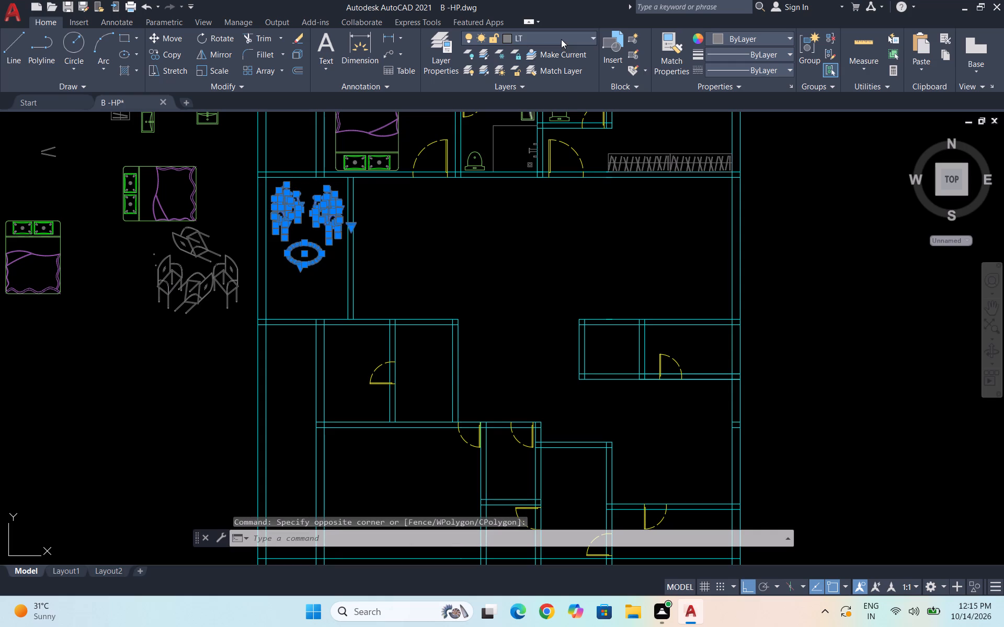
{"action": "left_click", "coordinate": [553, 109]}
{"action": "left_click", "coordinate": [563, 38]}
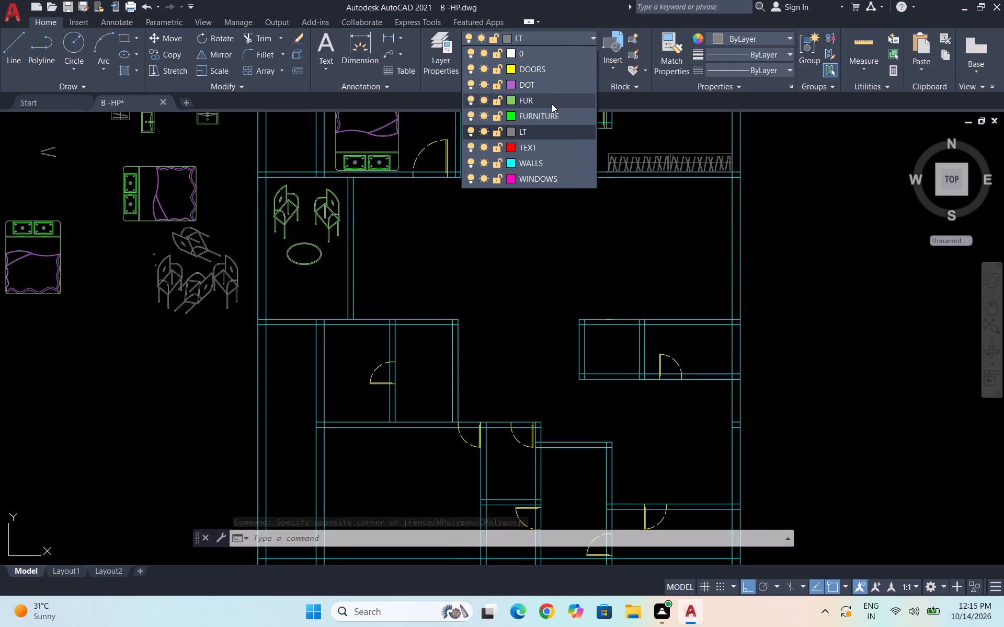
{"action": "left_click", "coordinate": [552, 104]}
{"action": "key", "text": "Escape"}
{"action": "key", "text": "Escape"}
{"action": "key", "text": "Escape"}
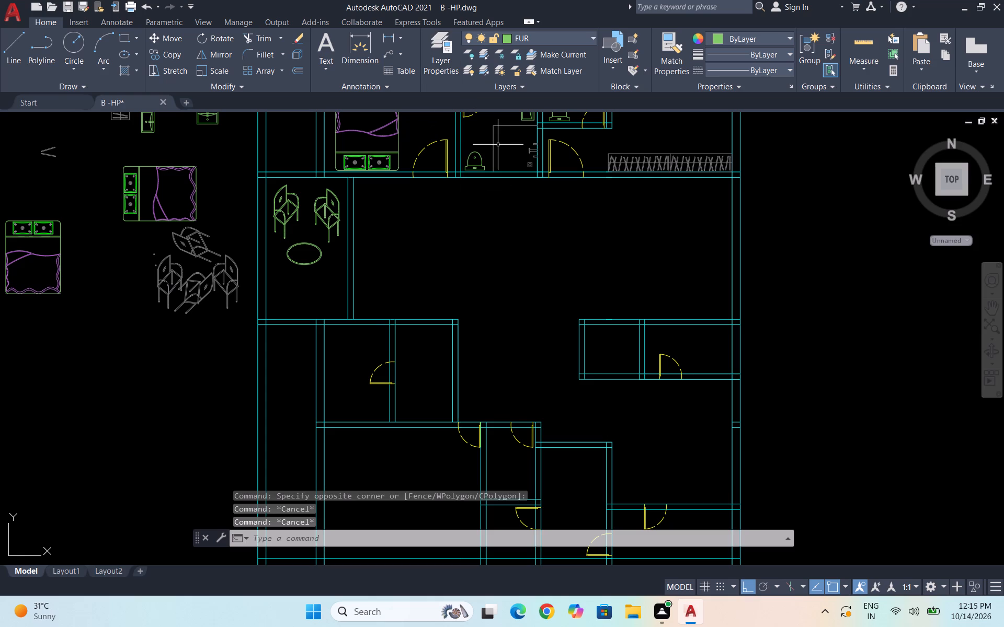
Insert the Sofa - Roundback 7 ft. block from the DesignCenter Home - Space Planner blocks in the empty space east of the plan.
{"action": "type", "text": "DC"}
{"action": "key", "text": "Return"}
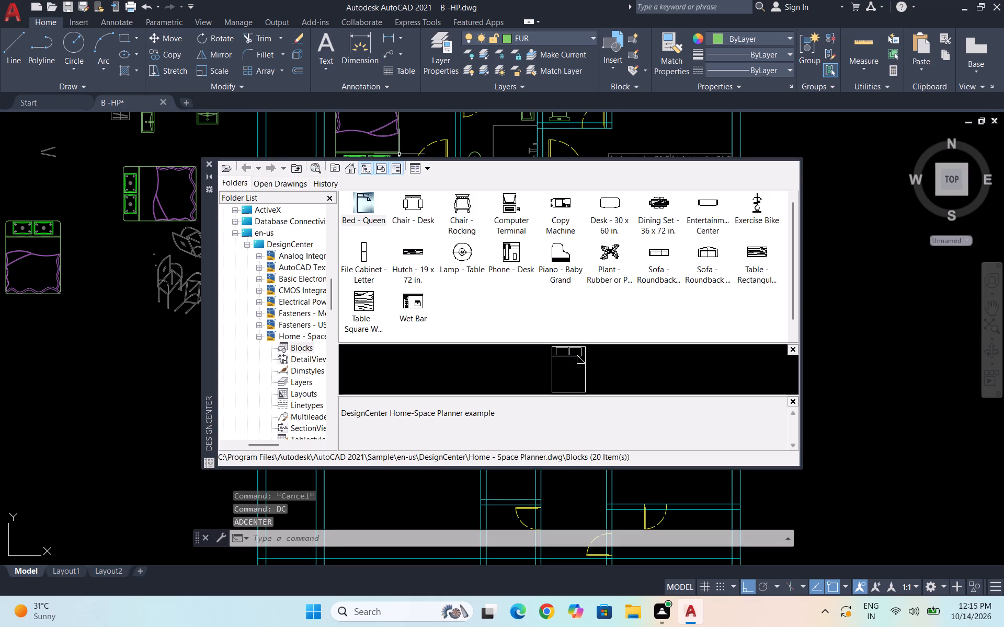
{"action": "double_click", "coordinate": [666, 260]}
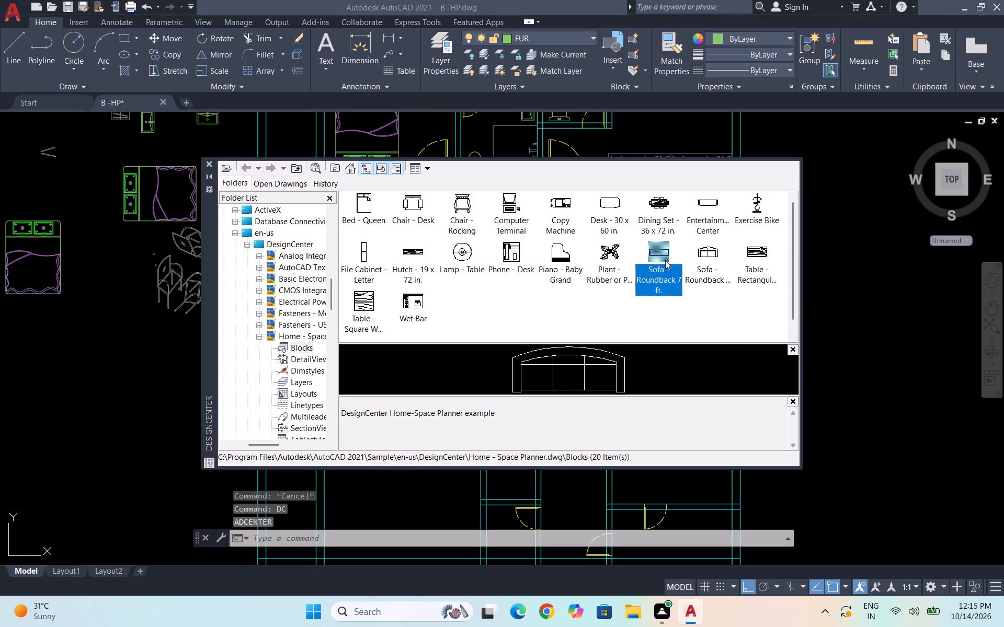
{"action": "left_click", "coordinate": [587, 382]}
{"action": "left_click", "coordinate": [869, 362]}
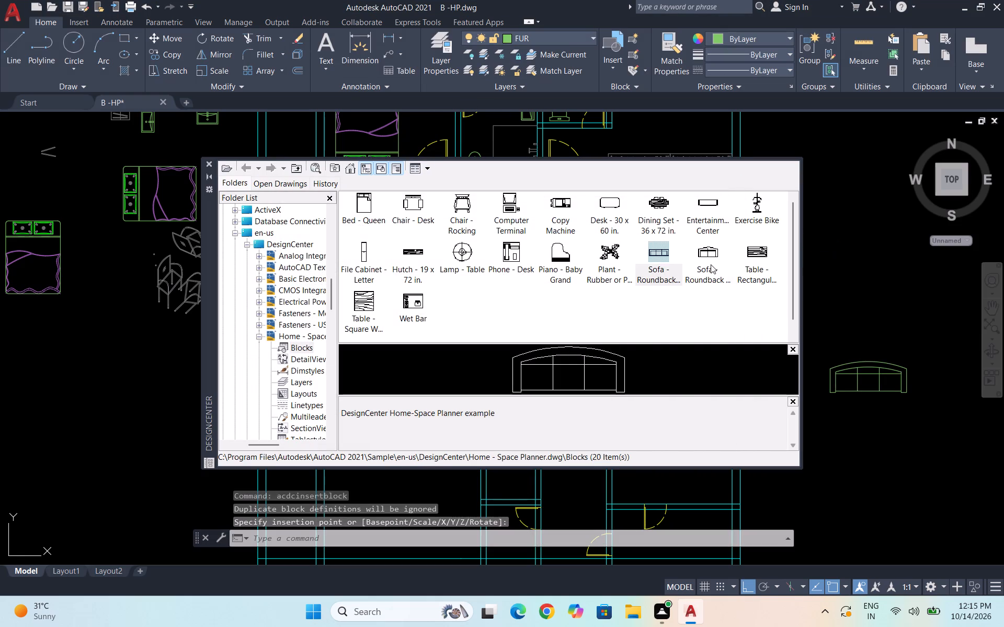
Insert the smaller two-seat roundback sofa block below the 7 ft. sofa and close DesignCenter.
{"action": "double_click", "coordinate": [704, 257]}
{"action": "left_click", "coordinate": [589, 384]}
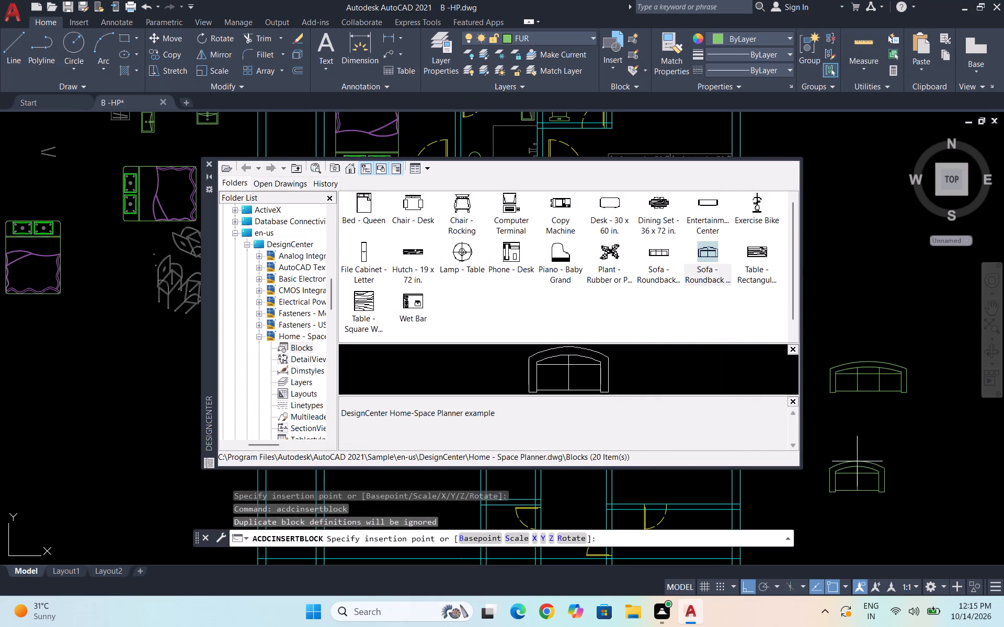
{"action": "left_click", "coordinate": [866, 467]}
{"action": "left_click", "coordinate": [206, 162]}
Explode the inserted 7 ft. three-seat roundback sofa block east of the plan.
{"action": "scroll", "coordinate": [214, 145], "scroll_direction": "down", "scroll_amount": 2}
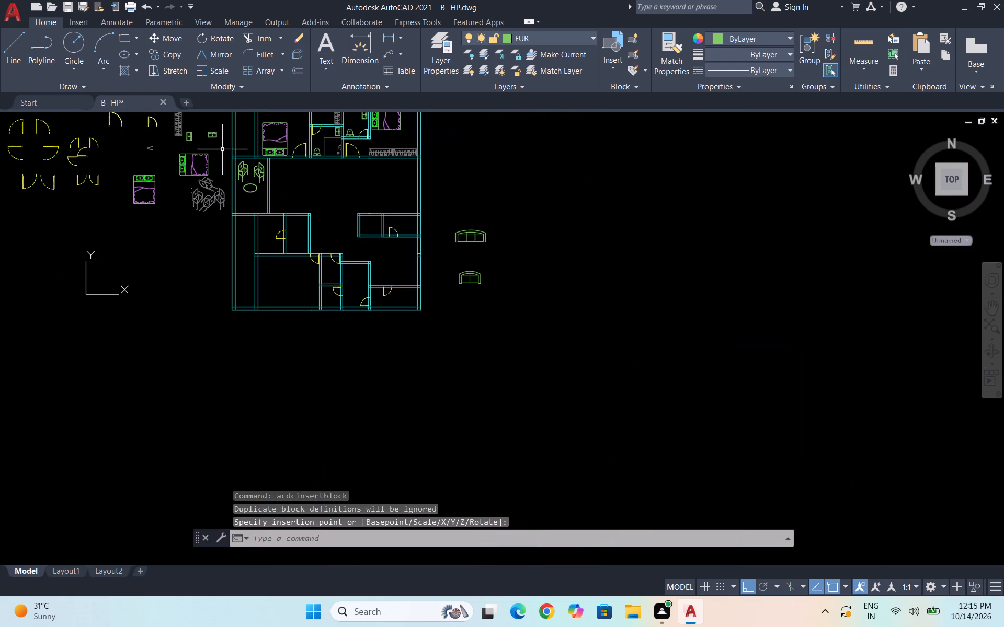
{"action": "scroll", "coordinate": [489, 255], "scroll_direction": "up", "scroll_amount": 2}
{"action": "left_click_drag", "start_coordinate": [501, 257], "coordinate": [494, 248]}
{"action": "left_click", "coordinate": [387, 172]}
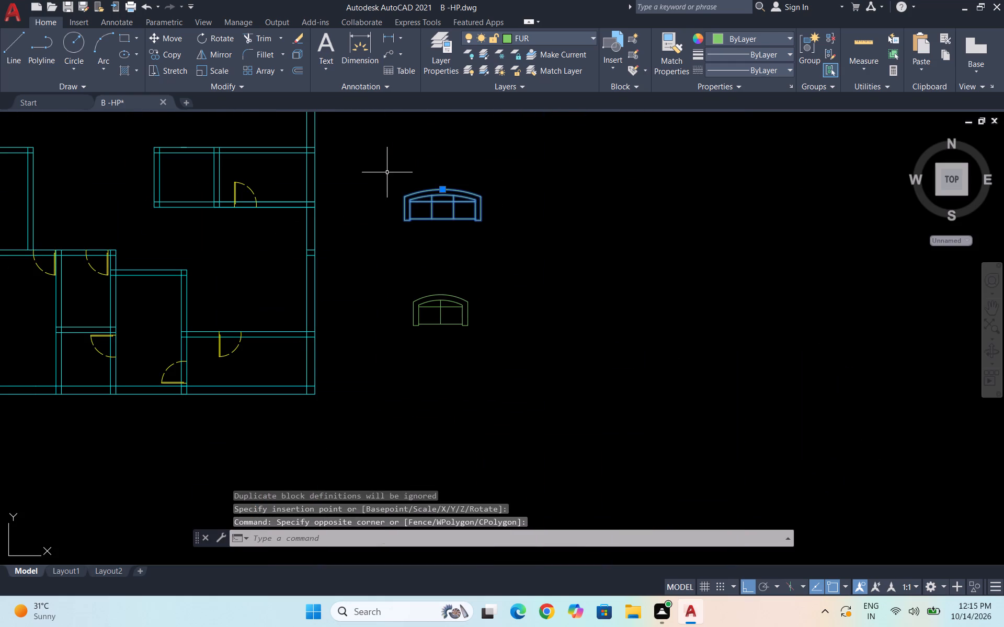
{"action": "type", "text": "X\\"}
{"action": "key", "text": "Return"}
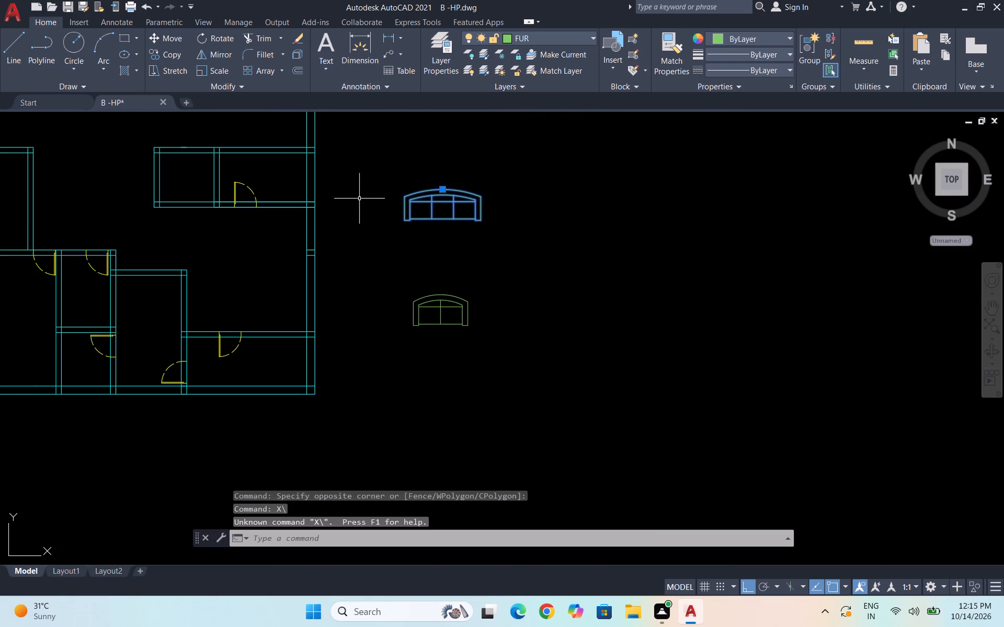
{"action": "key", "text": "Escape"}
{"action": "left_click_drag", "start_coordinate": [493, 262], "coordinate": [488, 254]}
{"action": "left_click", "coordinate": [385, 165]}
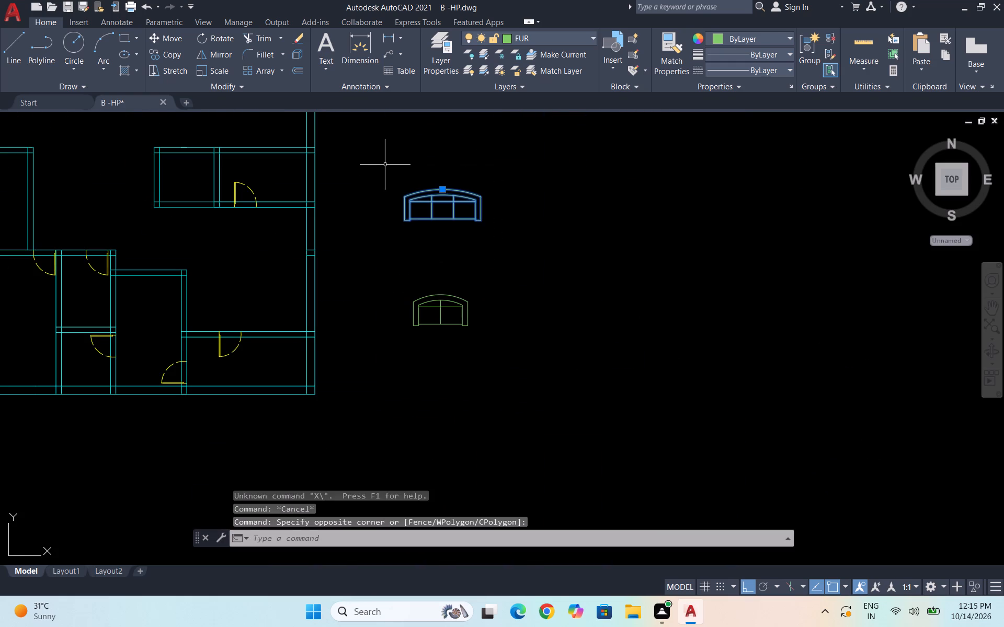
{"action": "key", "text": "x"}
{"action": "key", "text": "Return"}
{"action": "key", "text": "Escape"}
Assign the exploded three-seat sofa's parts to the FUR layer.
{"action": "left_click_drag", "start_coordinate": [506, 242], "coordinate": [499, 239]}
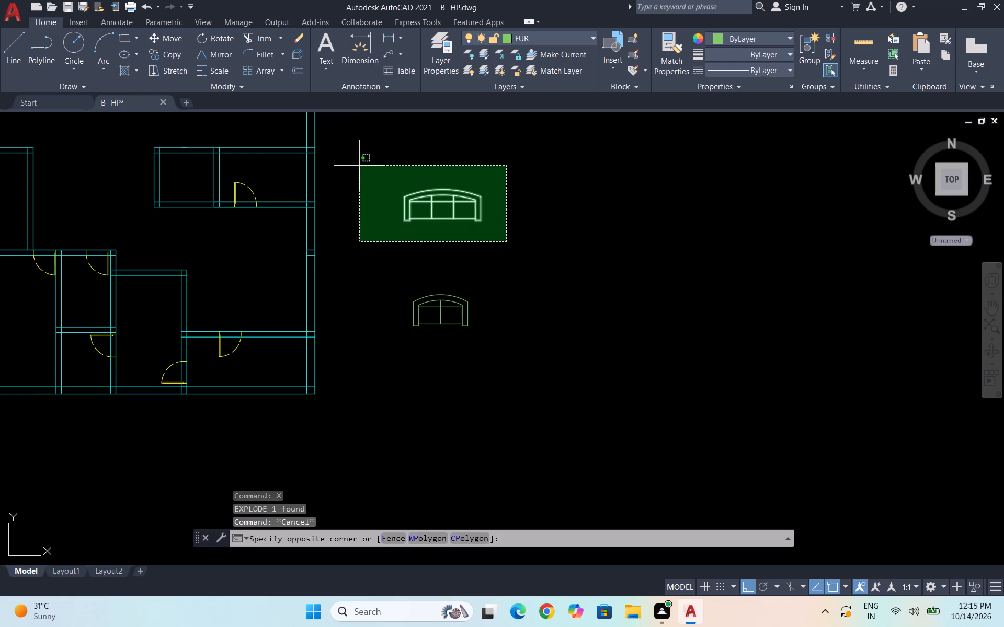
{"action": "left_click", "coordinate": [358, 165]}
{"action": "left_click", "coordinate": [548, 40]}
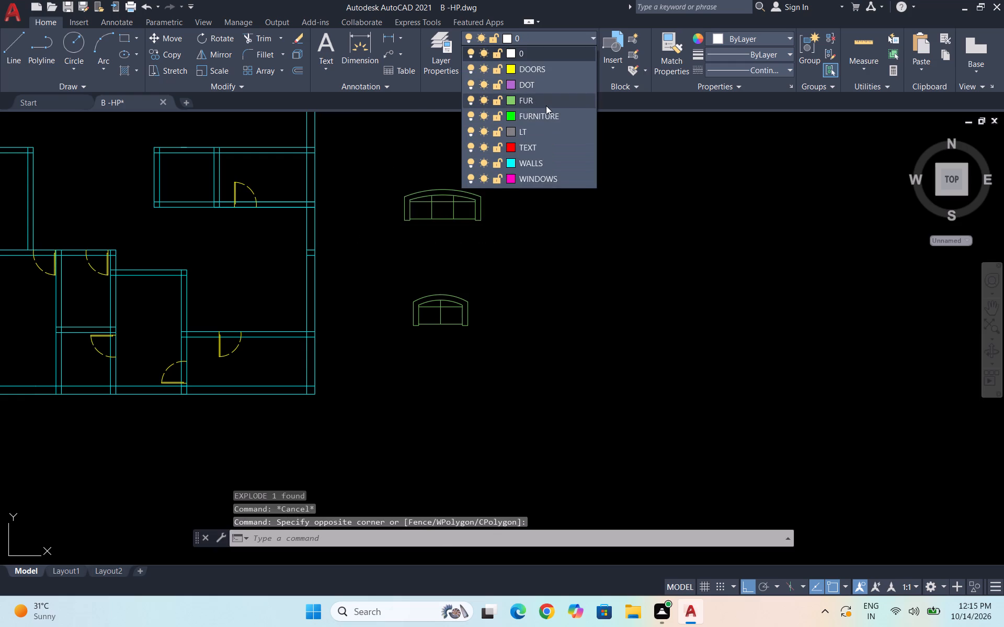
{"action": "left_click", "coordinate": [546, 106]}
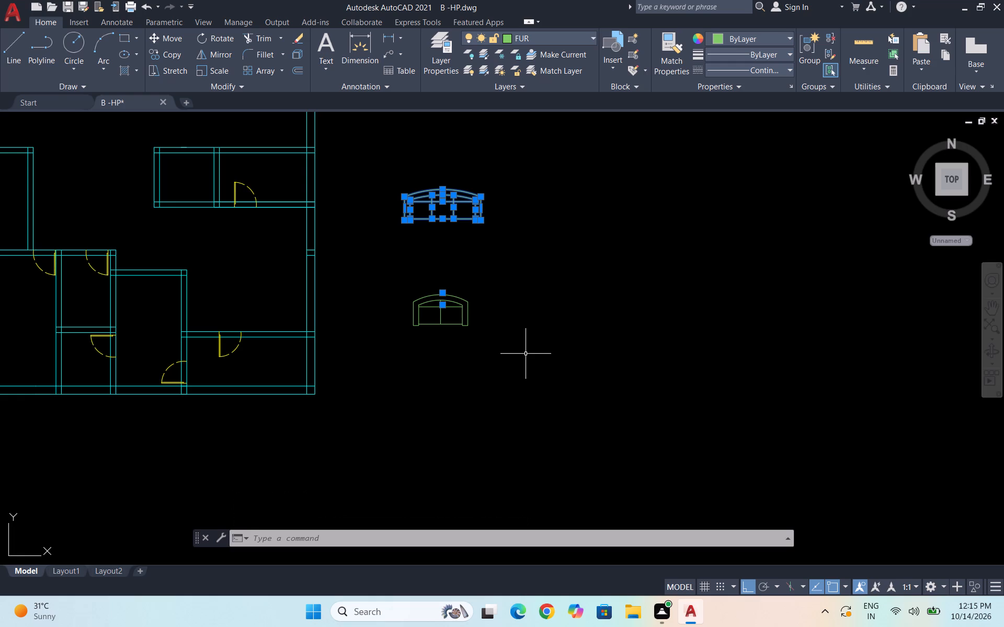
{"action": "key", "text": "Escape"}
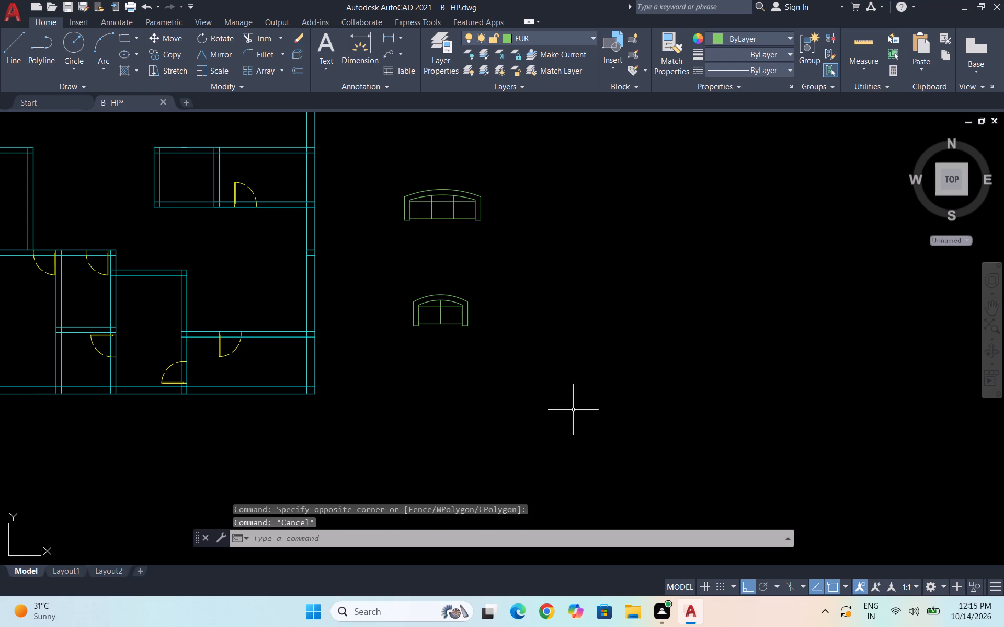
Explode the two-seat roundback sofa block and assign its parts to the FUR layer.
{"action": "left_click_drag", "start_coordinate": [528, 377], "coordinate": [521, 376]}
{"action": "left_click", "coordinate": [384, 269]}
{"action": "key", "text": "x"}
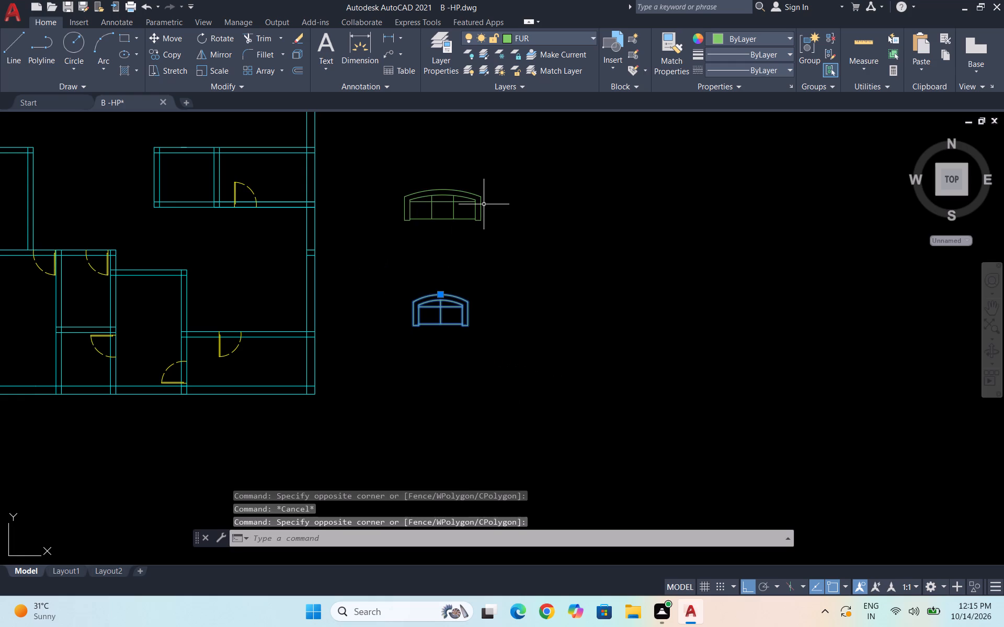
{"action": "key", "text": "Return"}
{"action": "left_click", "coordinate": [514, 371]}
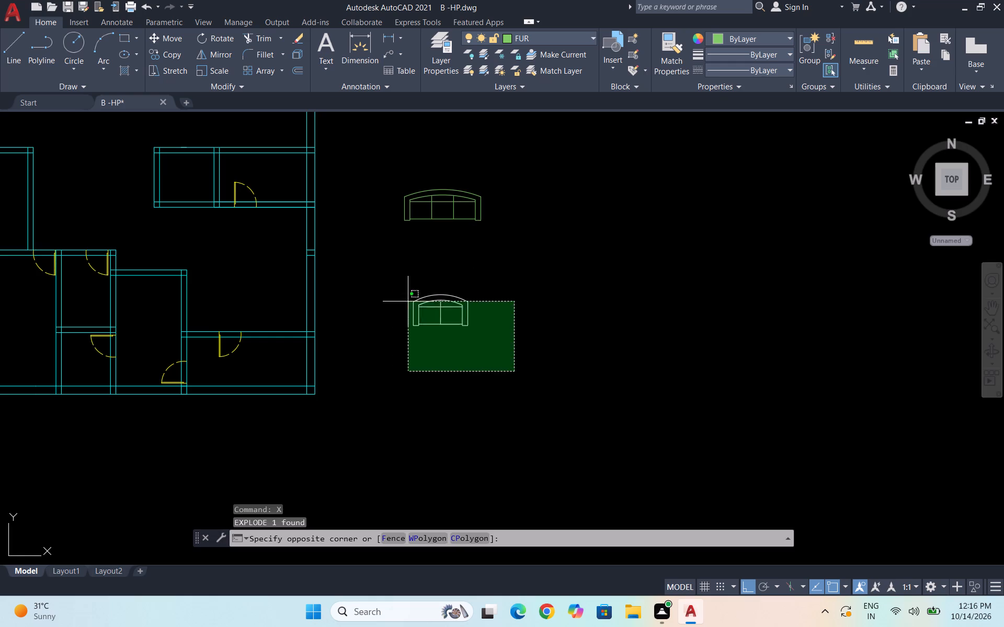
{"action": "left_click", "coordinate": [379, 272]}
{"action": "left_click", "coordinate": [554, 42]}
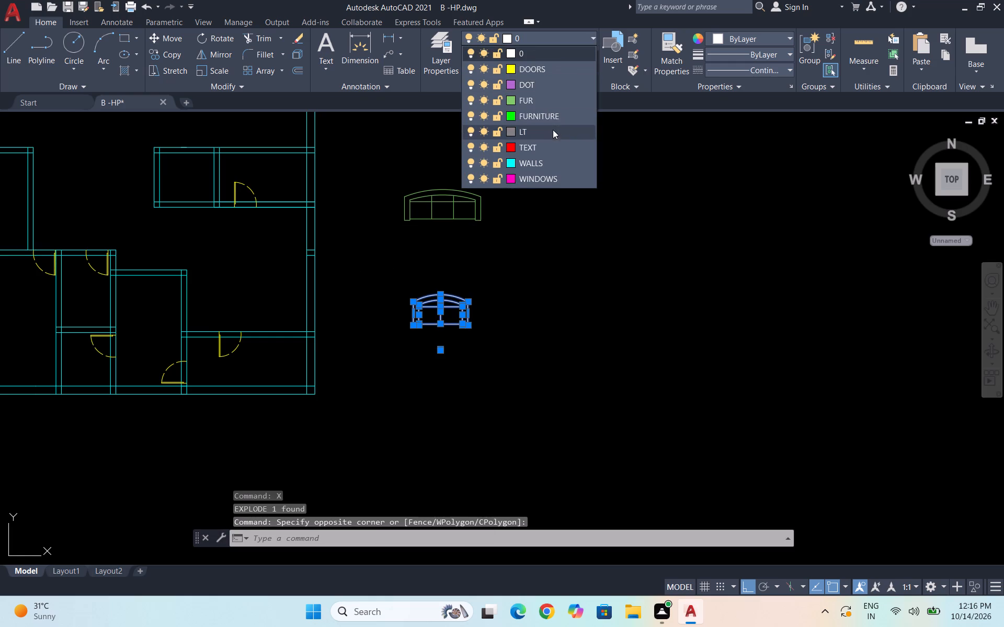
{"action": "left_click", "coordinate": [549, 102]}
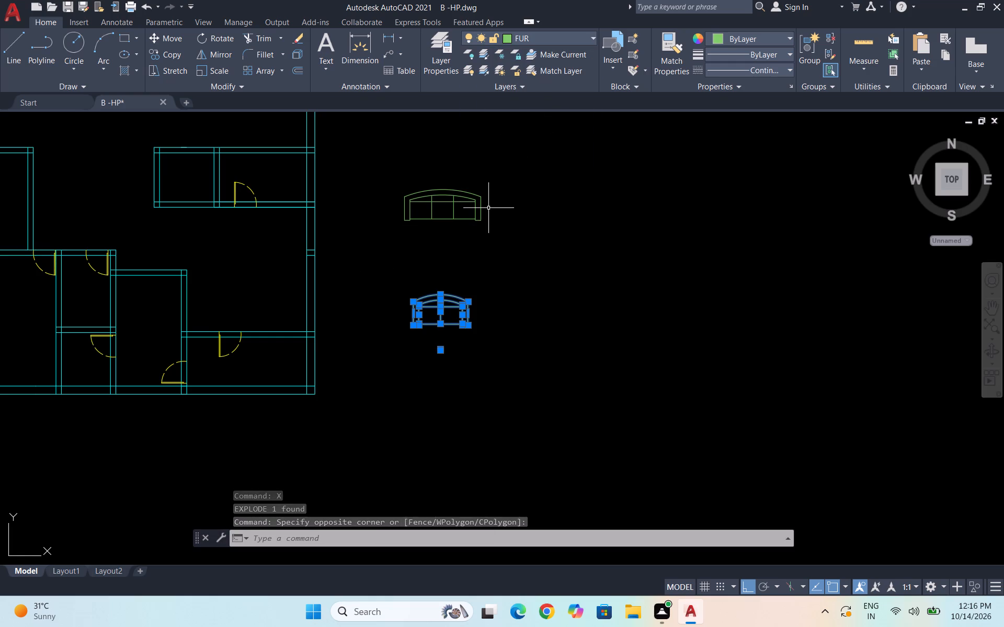
{"action": "key", "text": "Escape"}
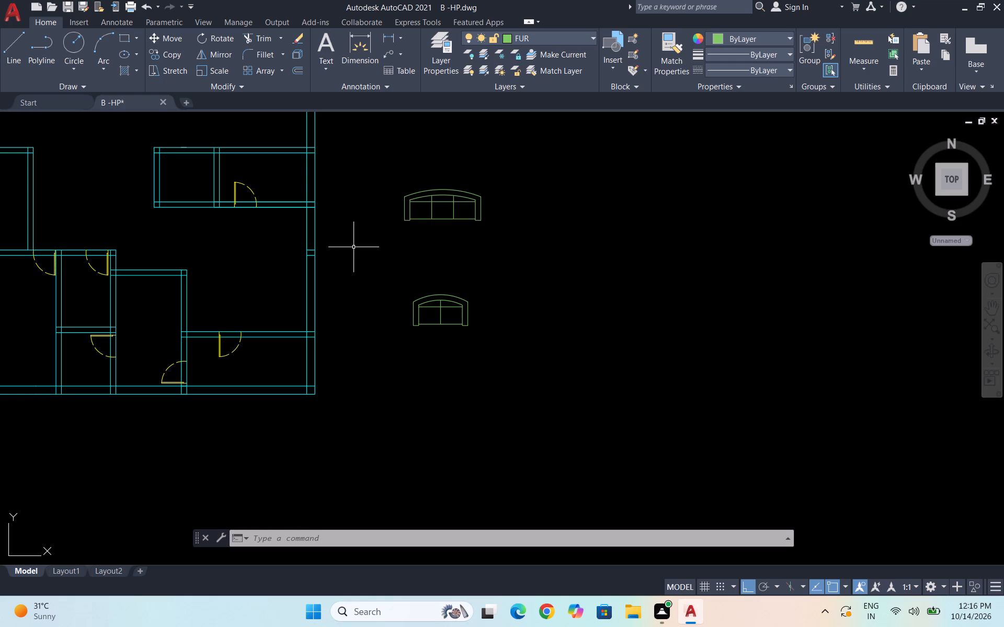
Draw a straight horizontal line across the three-seat sofa's back, joining the two ends of the outer arc.
{"action": "scroll", "coordinate": [452, 203], "scroll_direction": "up", "scroll_amount": 2}
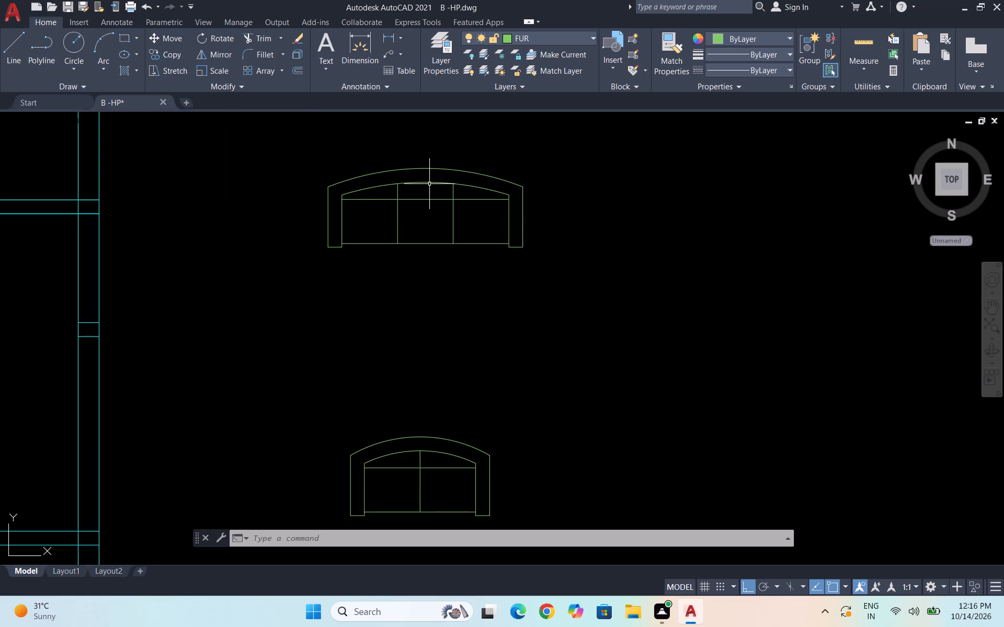
{"action": "key", "text": "l"}
{"action": "key", "text": "Return"}
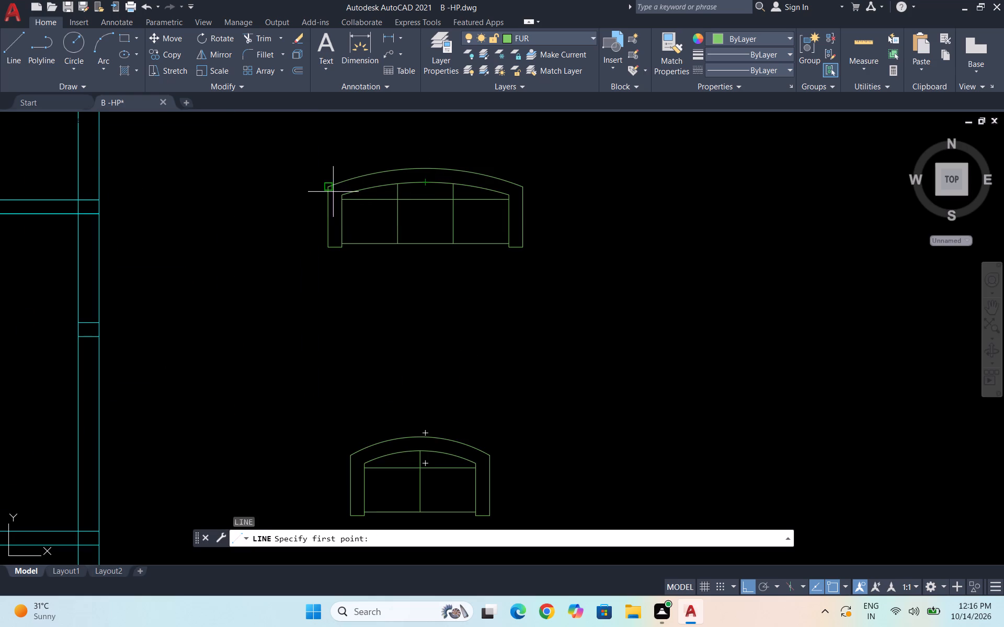
{"action": "left_click", "coordinate": [328, 190]}
{"action": "left_click", "coordinate": [527, 189]}
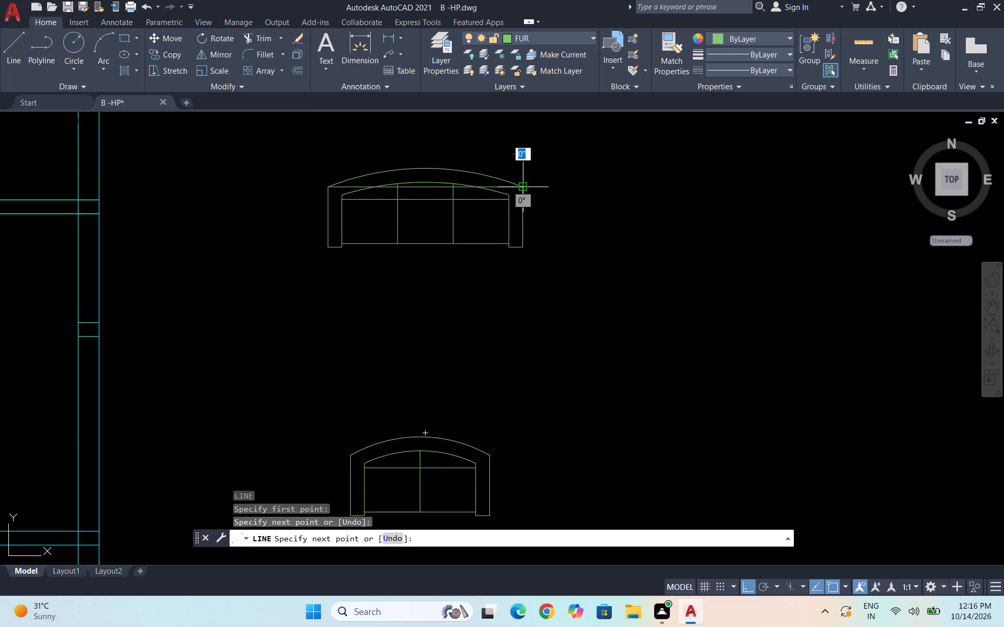
{"action": "key", "text": "Escape"}
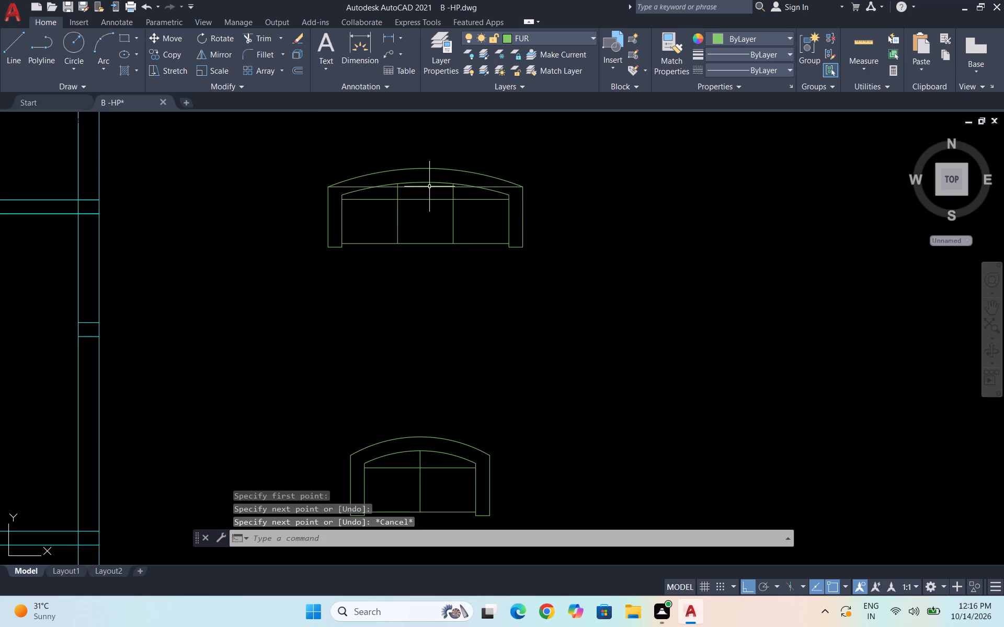
Delete the outer and inner back arcs of the three-seat sofa.
{"action": "left_click", "coordinate": [427, 182]}
{"action": "left_click", "coordinate": [437, 170]}
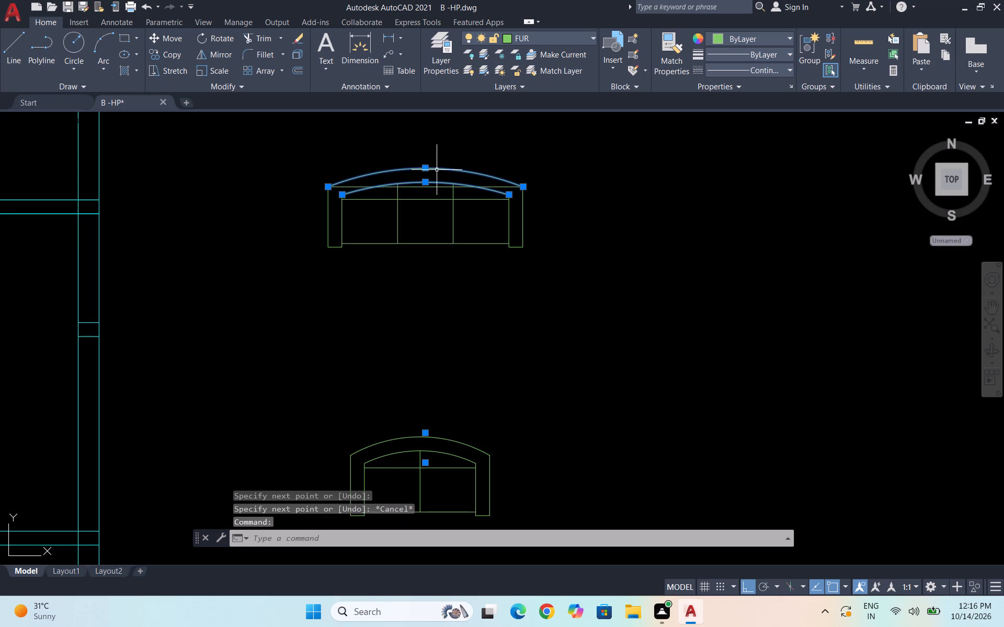
{"action": "key", "text": "Delete"}
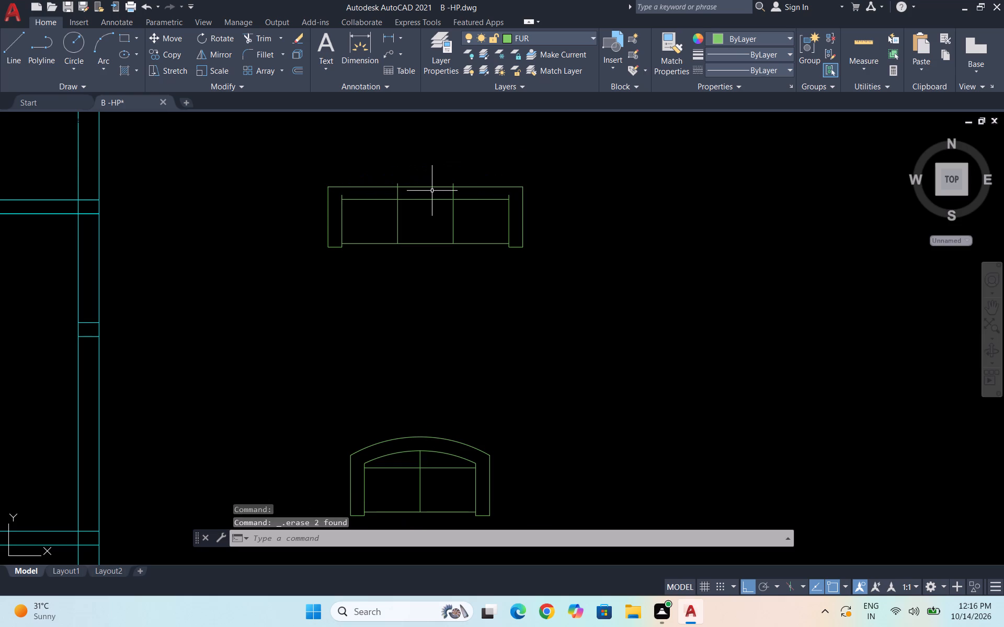
Trim the two seat divider lines above the three-seat sofa's back cushion line and remove their leftover stubs.
{"action": "type", "text": "TR"}
{"action": "key", "text": "Return"}
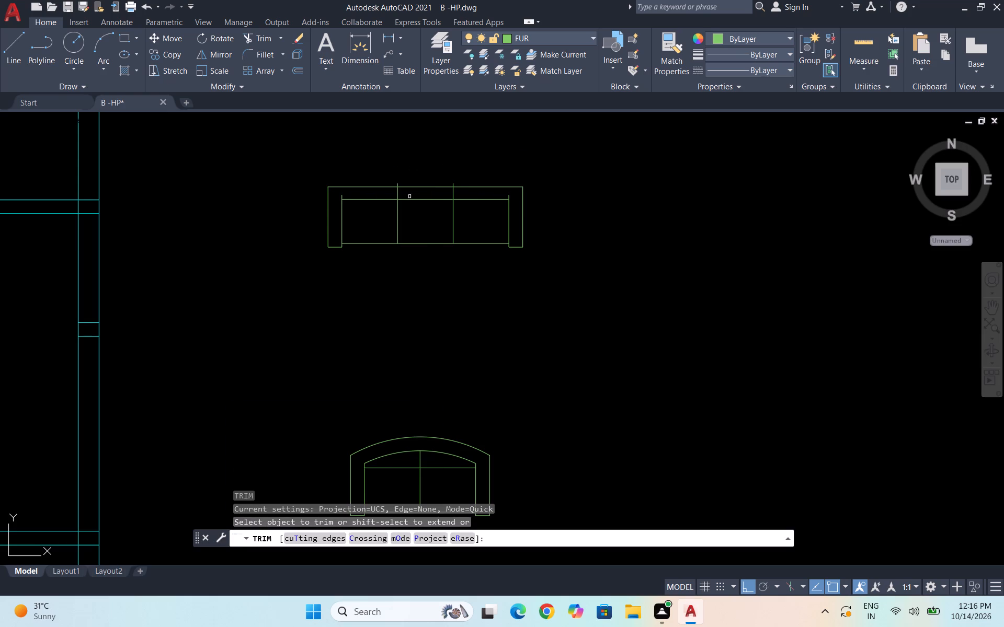
{"action": "left_click", "coordinate": [397, 194]}
{"action": "left_click", "coordinate": [453, 194]}
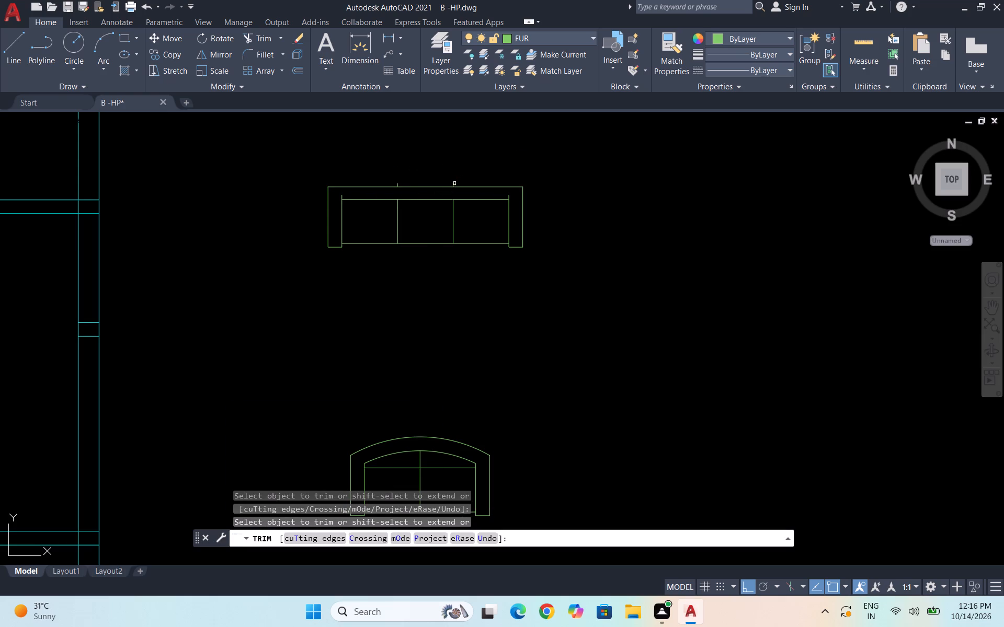
{"action": "left_click", "coordinate": [454, 184]}
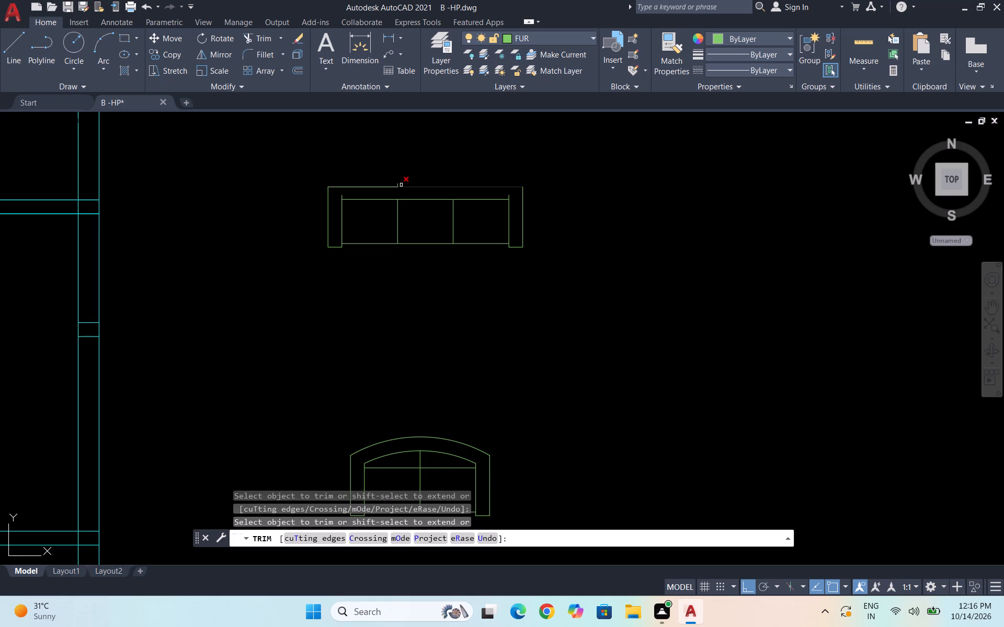
{"action": "left_click", "coordinate": [396, 183]}
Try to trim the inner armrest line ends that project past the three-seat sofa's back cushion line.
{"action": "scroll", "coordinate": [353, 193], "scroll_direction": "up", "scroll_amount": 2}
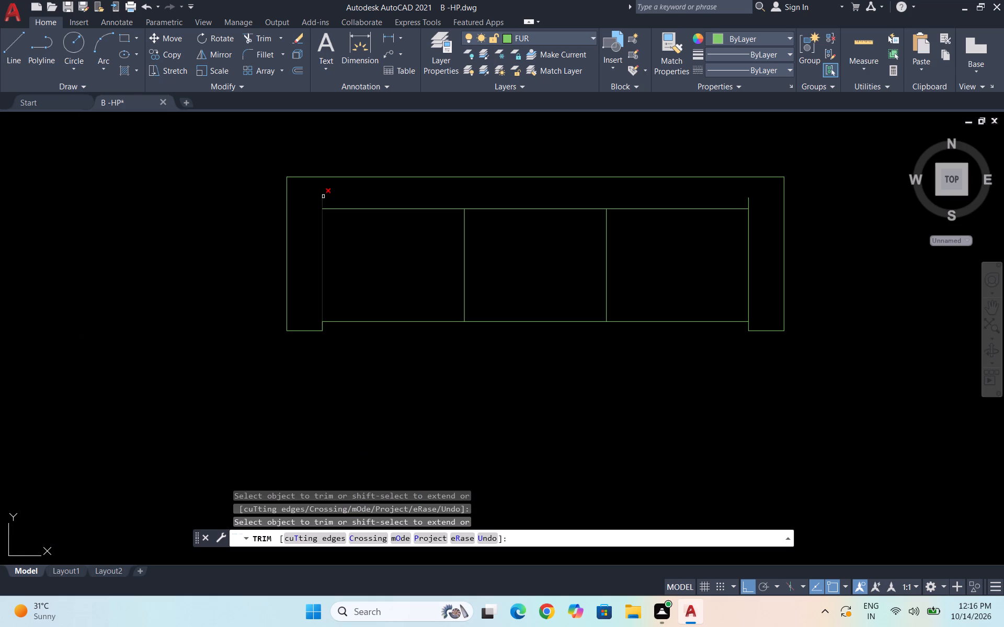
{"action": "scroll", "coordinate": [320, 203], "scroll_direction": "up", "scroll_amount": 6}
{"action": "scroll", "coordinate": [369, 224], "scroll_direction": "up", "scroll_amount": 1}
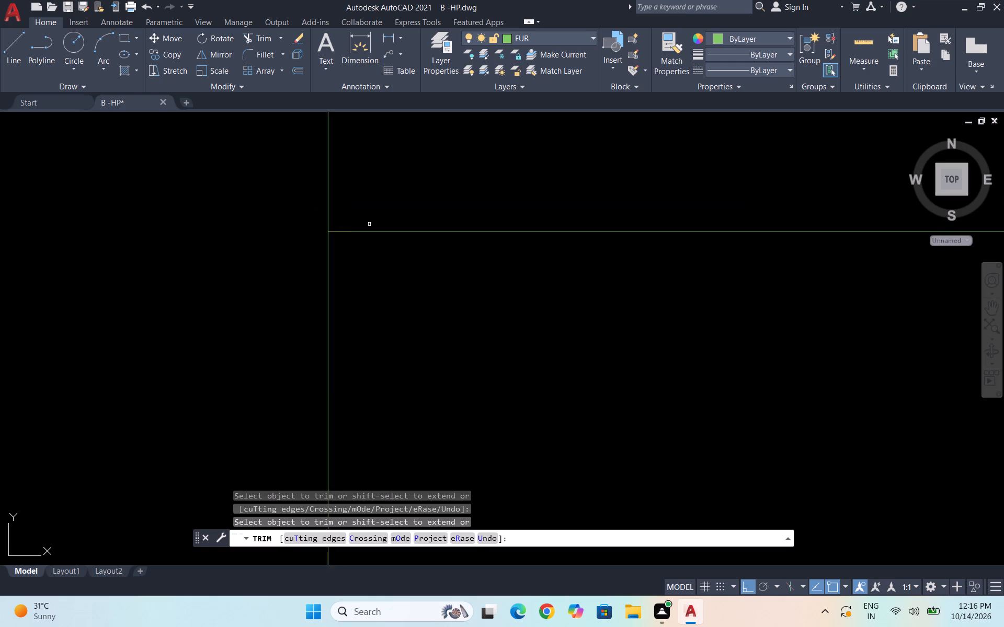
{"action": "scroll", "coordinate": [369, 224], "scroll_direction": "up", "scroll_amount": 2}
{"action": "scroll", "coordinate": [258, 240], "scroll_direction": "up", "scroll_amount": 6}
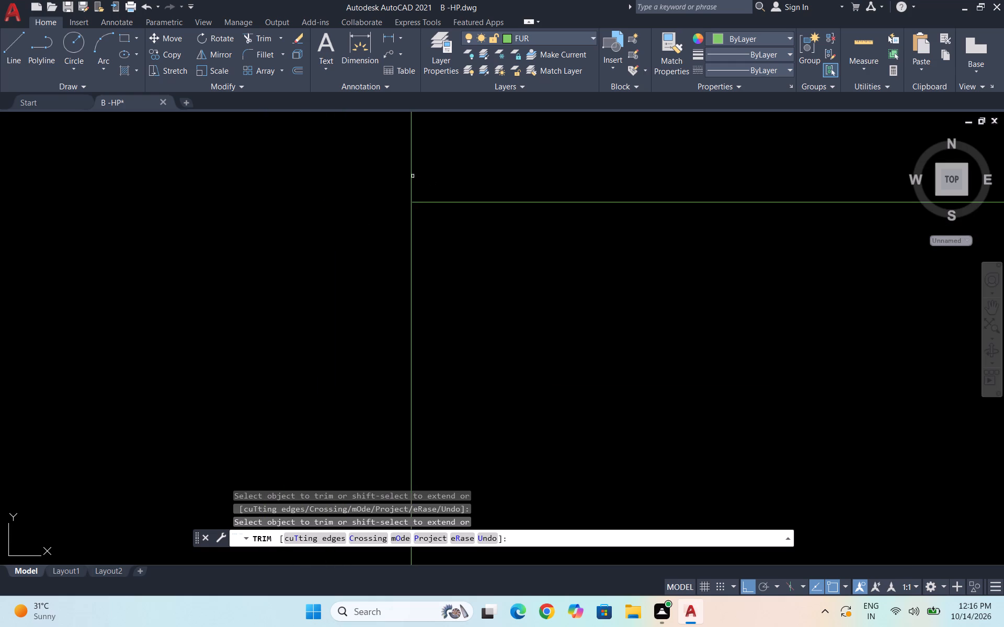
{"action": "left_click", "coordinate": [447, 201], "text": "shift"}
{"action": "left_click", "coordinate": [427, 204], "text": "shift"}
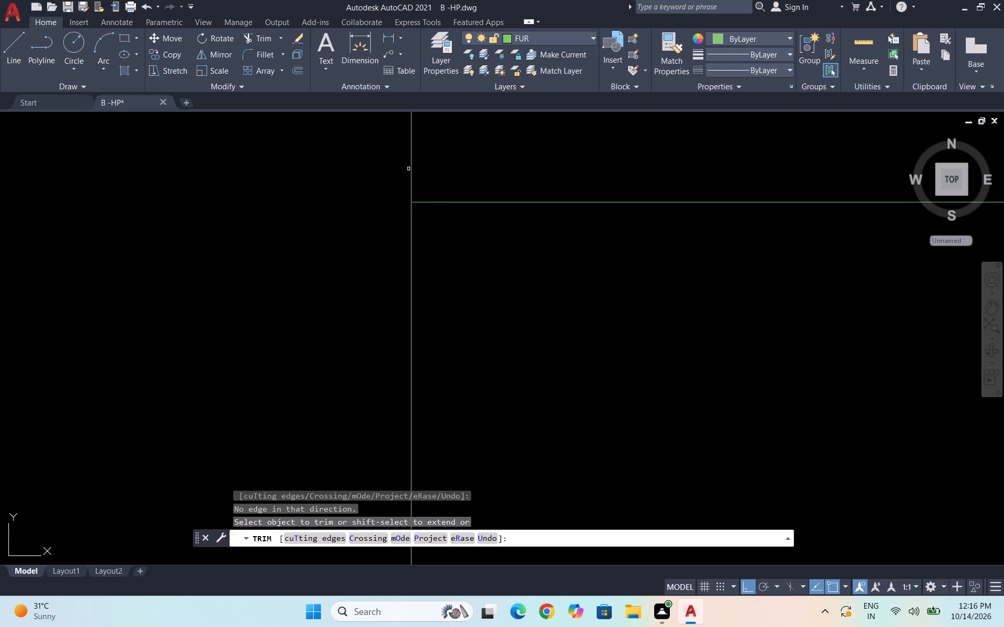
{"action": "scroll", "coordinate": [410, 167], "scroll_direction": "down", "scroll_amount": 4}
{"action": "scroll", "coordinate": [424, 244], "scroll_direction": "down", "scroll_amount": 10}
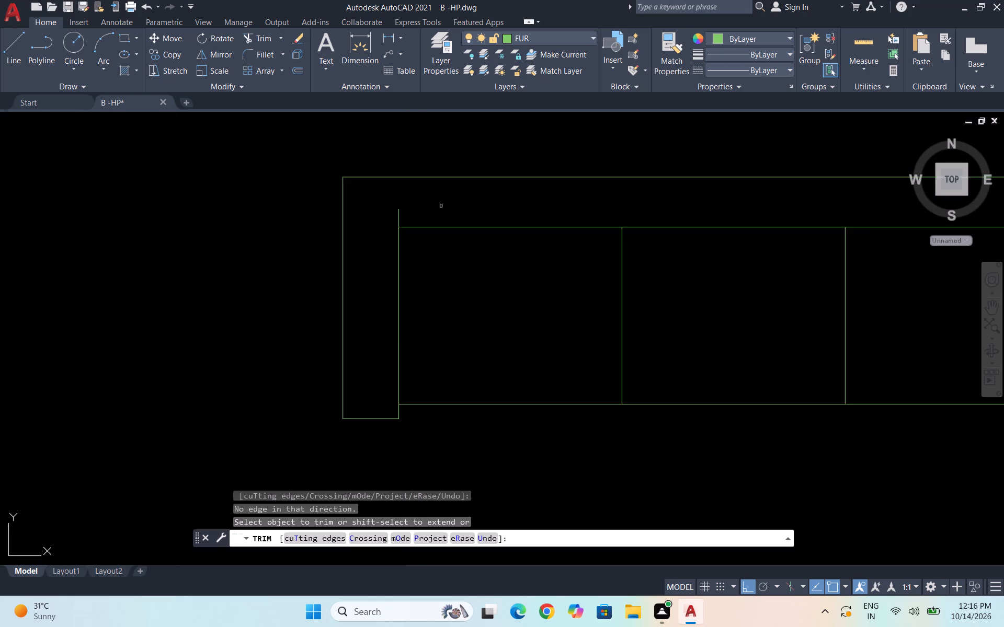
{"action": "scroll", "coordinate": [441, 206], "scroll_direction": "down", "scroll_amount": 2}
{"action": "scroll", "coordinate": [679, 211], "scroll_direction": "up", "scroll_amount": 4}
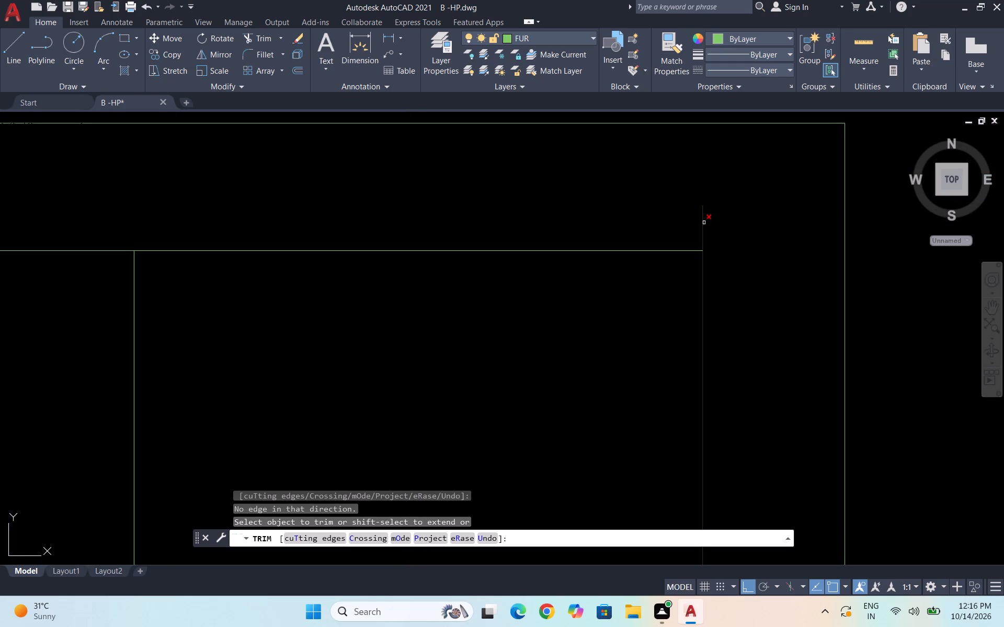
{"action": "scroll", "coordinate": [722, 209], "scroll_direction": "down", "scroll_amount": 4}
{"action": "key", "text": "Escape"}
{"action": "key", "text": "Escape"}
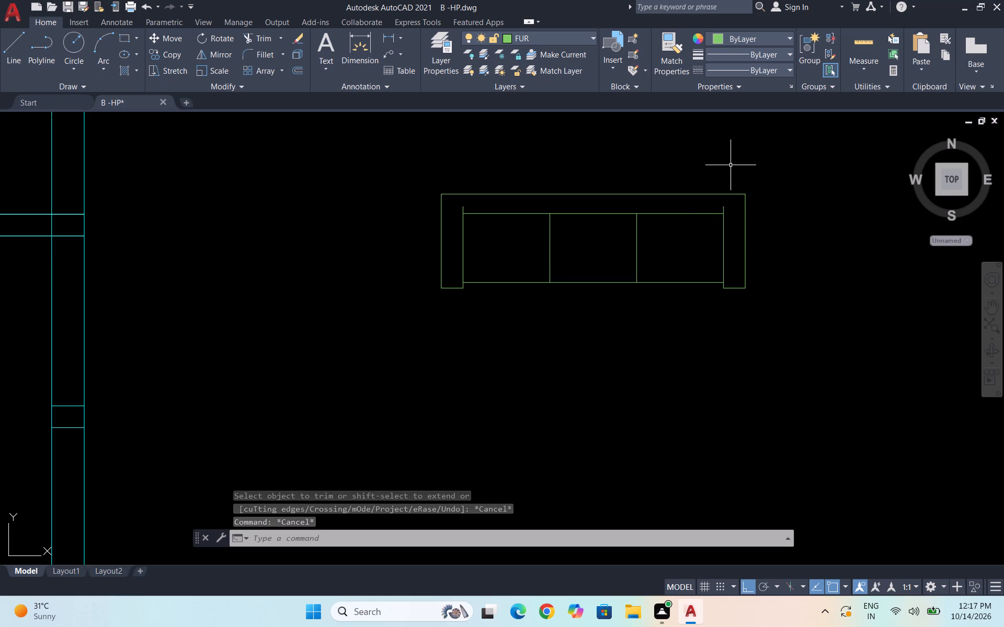
Delete the inner line of the three-seat sofa's east armrest.
{"action": "scroll", "coordinate": [729, 212], "scroll_direction": "up", "scroll_amount": 4}
{"action": "left_click", "coordinate": [701, 208]}
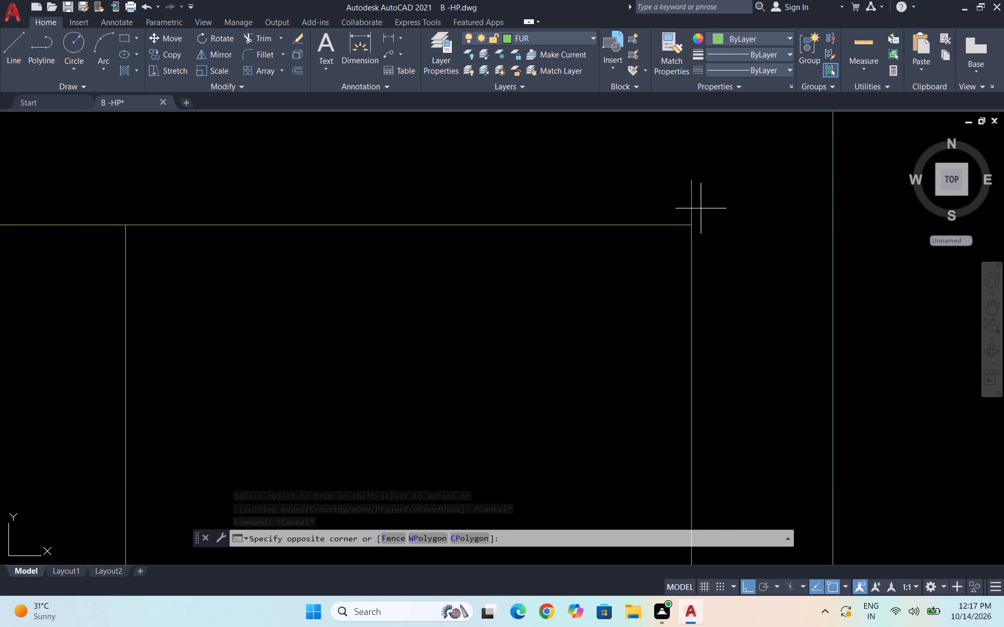
{"action": "left_click", "coordinate": [684, 195]}
{"action": "scroll", "coordinate": [712, 179], "scroll_direction": "down", "scroll_amount": 2}
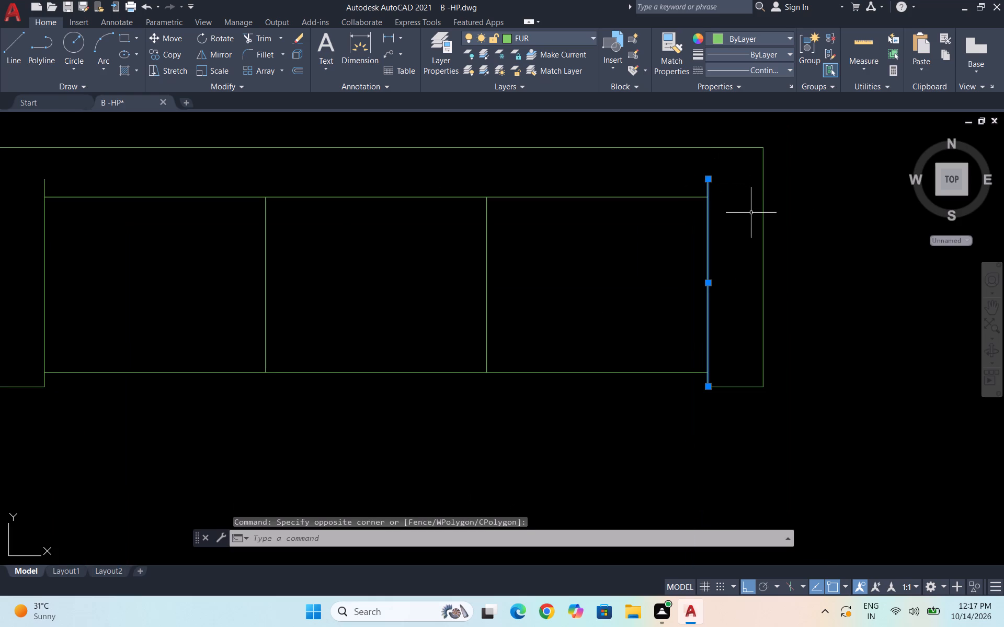
{"action": "key", "text": "Delete"}
Redraw the east armrest's inner line from its front corner up to the end of the back cushion line.
{"action": "key", "text": "l"}
{"action": "key", "text": "Return"}
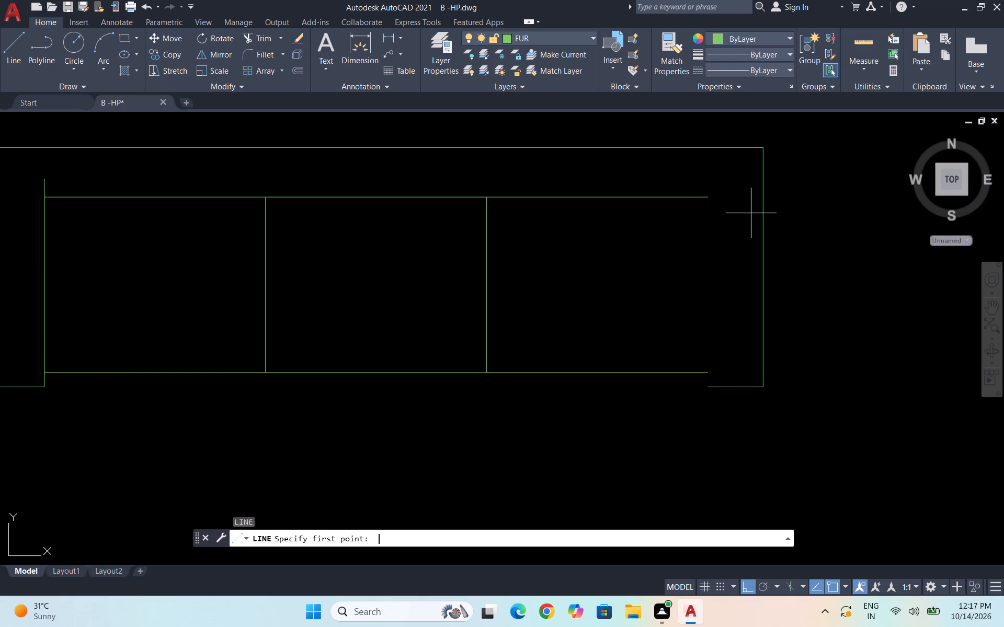
{"action": "left_click", "coordinate": [710, 389]}
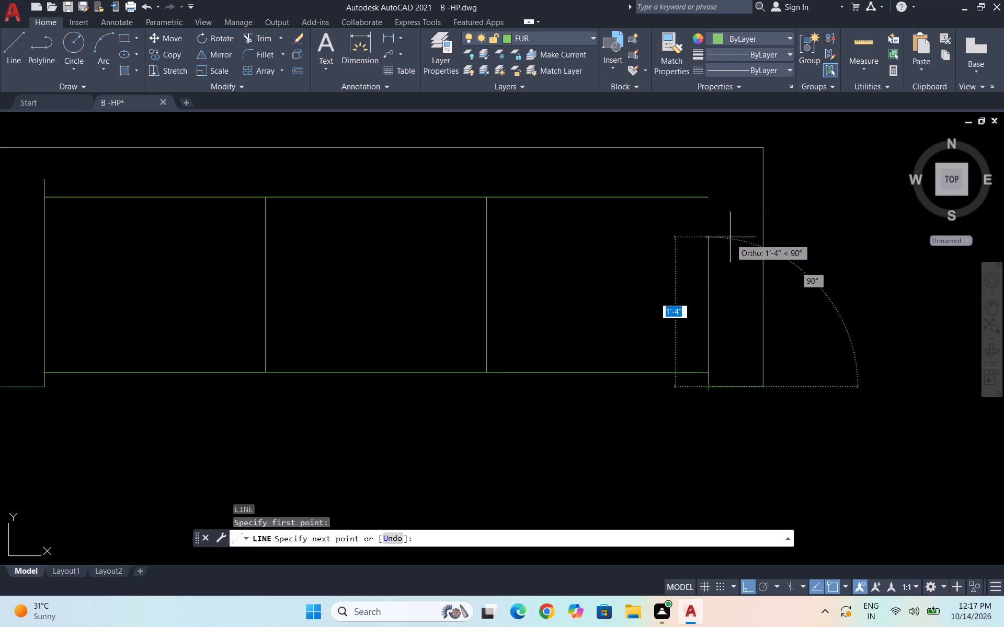
{"action": "left_click", "coordinate": [708, 199]}
{"action": "key", "text": "space"}
{"action": "key", "text": "space"}
{"action": "key", "text": "space"}
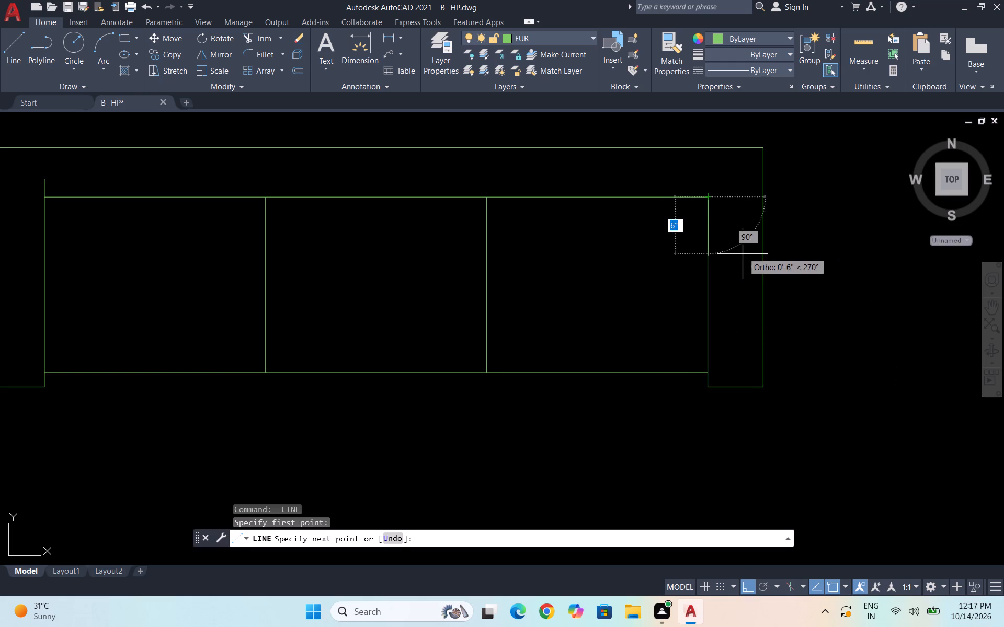
Copy the east armrest's inner line onto the west armrest, placing its lower end on the armrest's inner front corner.
{"action": "key", "text": "Escape"}
{"action": "left_click", "coordinate": [733, 246]}
{"action": "left_click", "coordinate": [691, 254]}
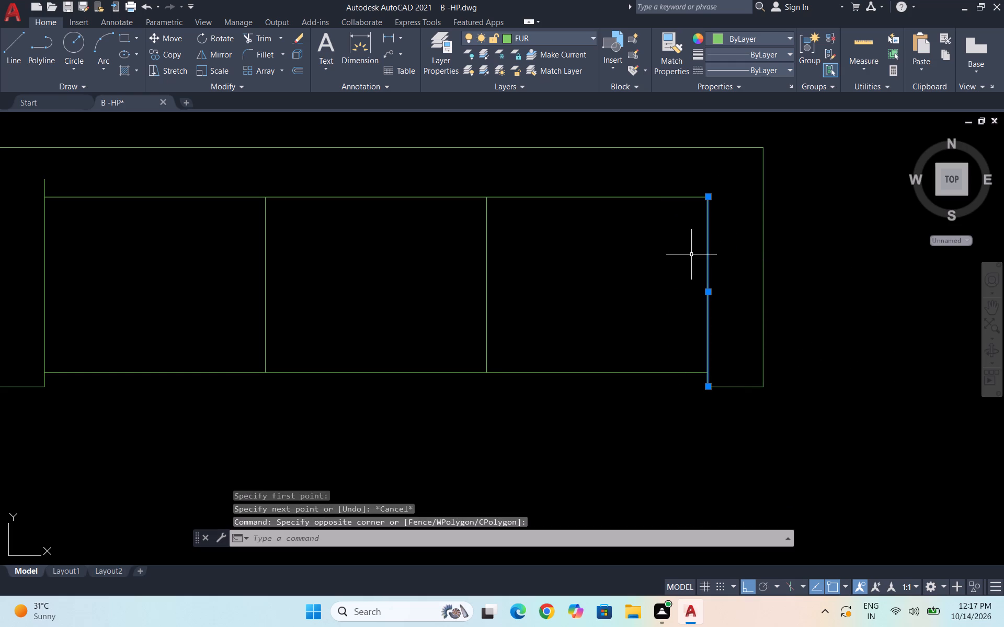
{"action": "type", "text": "CO"}
{"action": "key", "text": "Return"}
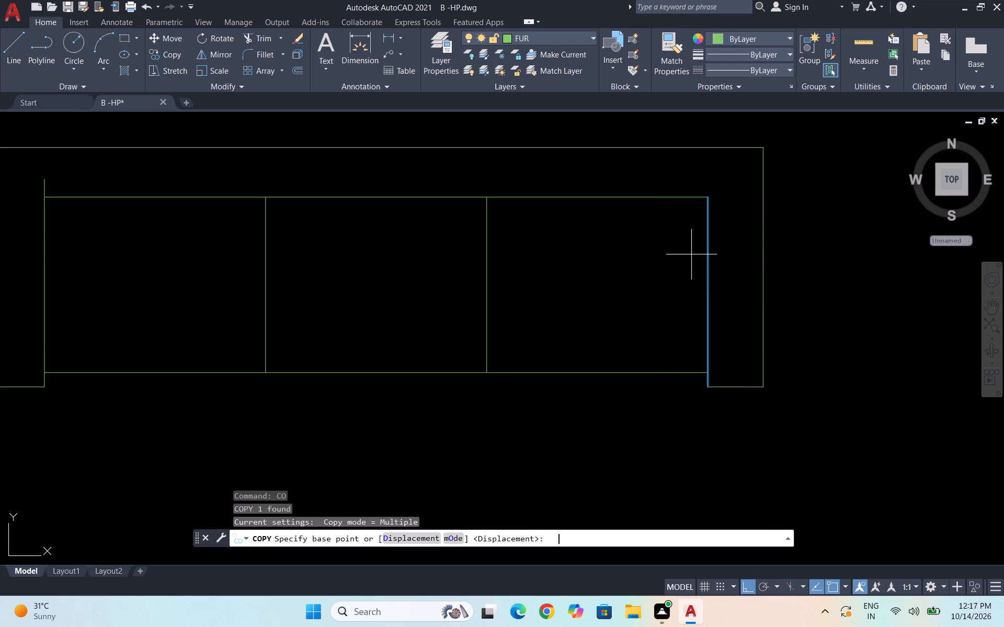
{"action": "left_click", "coordinate": [709, 387]}
{"action": "scroll", "coordinate": [629, 340], "scroll_direction": "down", "scroll_amount": 2}
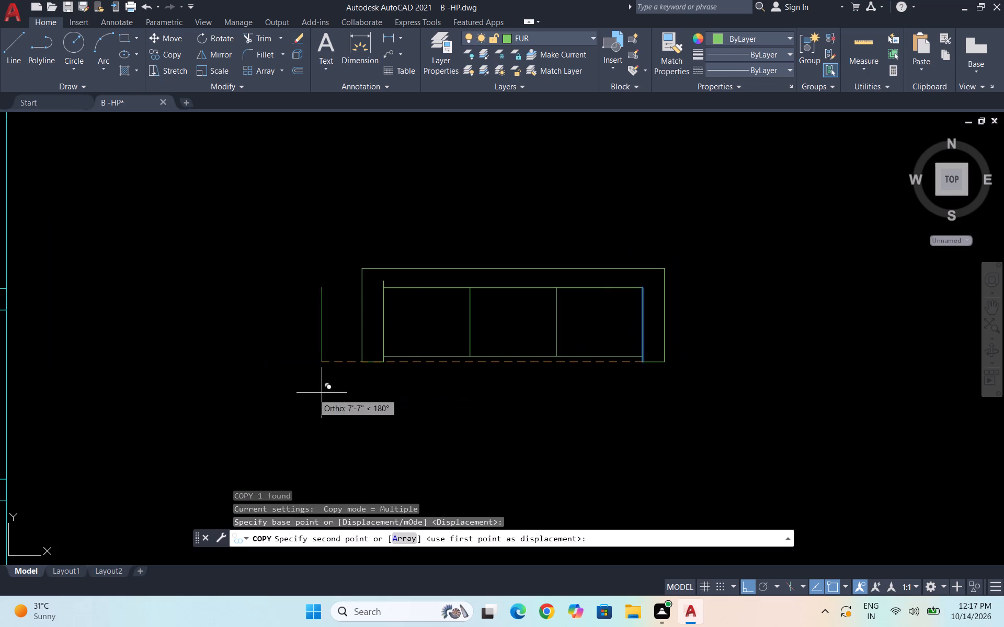
{"action": "scroll", "coordinate": [355, 363], "scroll_direction": "up", "scroll_amount": 1}
{"action": "left_click", "coordinate": [403, 363]}
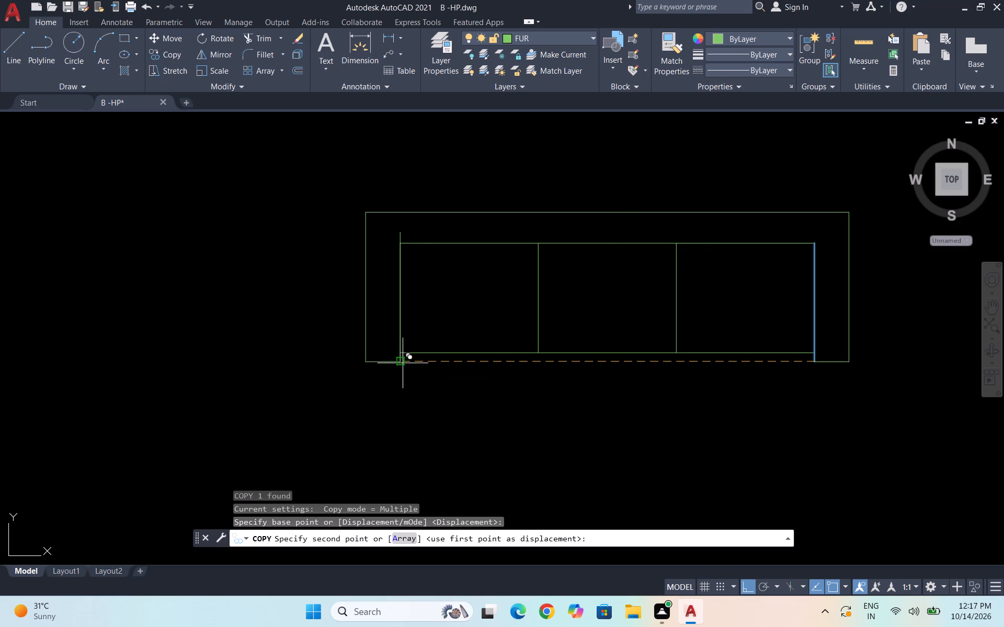
{"action": "key", "text": "Escape"}
Delete the old west armrest inner line that projects past the back cushion line.
{"action": "scroll", "coordinate": [403, 235], "scroll_direction": "up", "scroll_amount": 3}
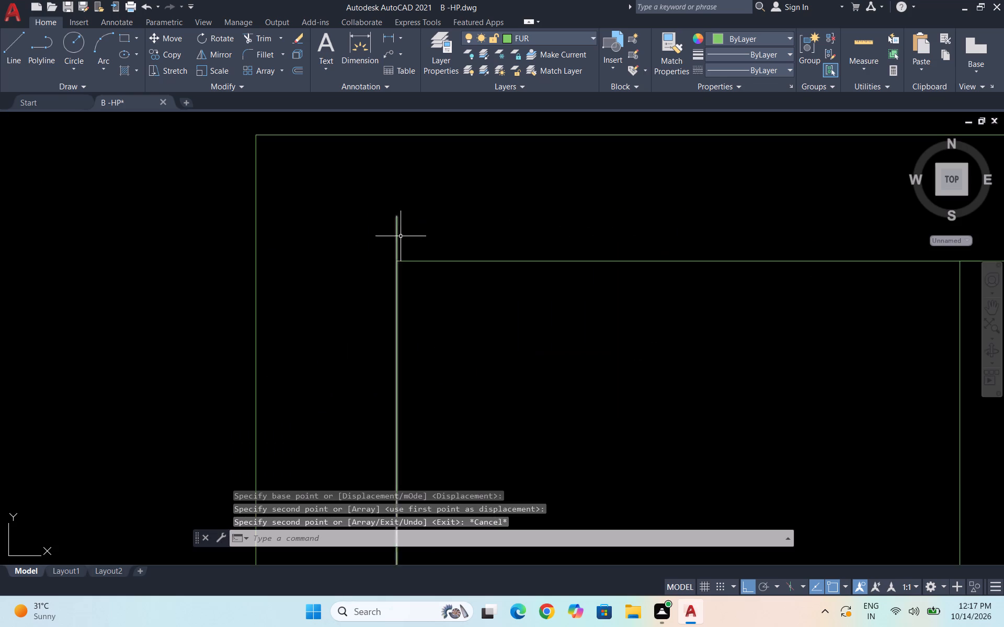
{"action": "left_click_drag", "start_coordinate": [406, 234], "coordinate": [395, 233]}
{"action": "left_click", "coordinate": [367, 230]}
{"action": "key", "text": "Delete"}
{"action": "scroll", "coordinate": [453, 203], "scroll_direction": "down", "scroll_amount": 5}
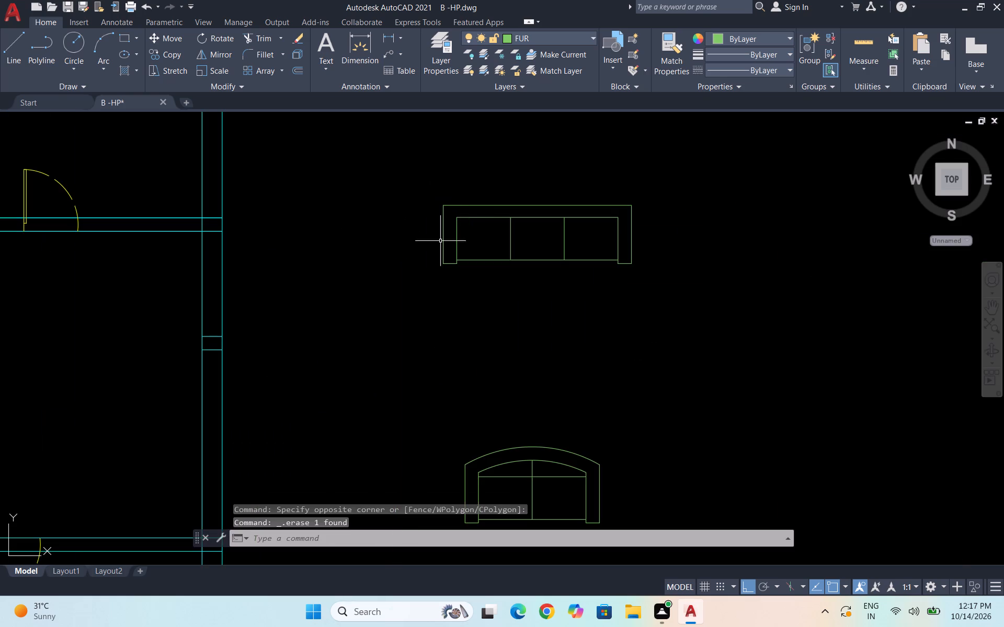
Fillet the inner front corner of the three-seat sofa's west armrest with a 3" radius.
{"action": "scroll", "coordinate": [507, 223], "scroll_direction": "up", "scroll_amount": 1}
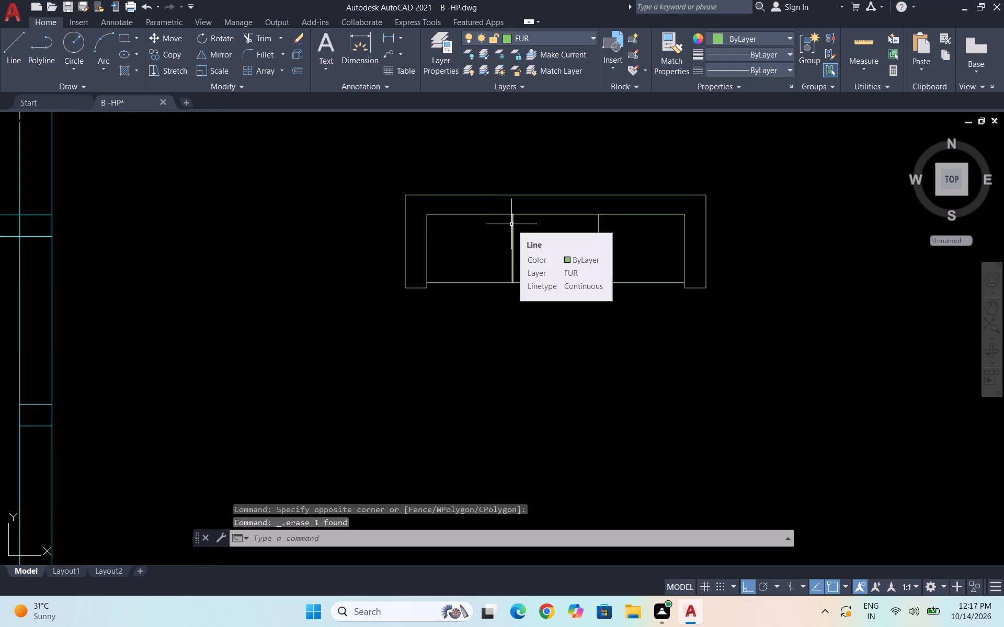
{"action": "key", "text": "f"}
{"action": "key", "text": "shift+Return"}
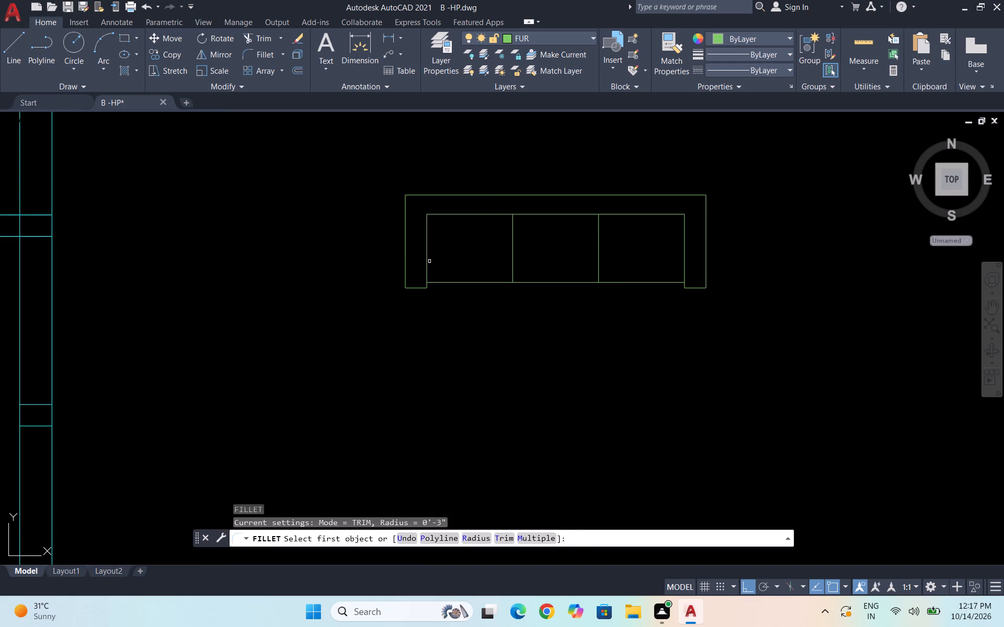
{"action": "scroll", "coordinate": [421, 275], "scroll_direction": "up", "scroll_amount": 1}
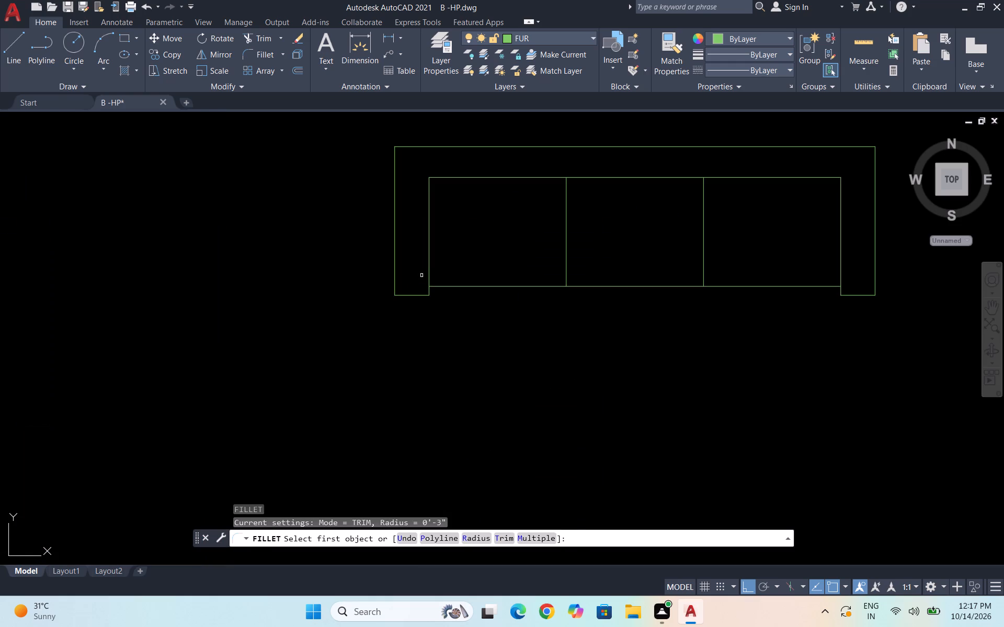
{"action": "scroll", "coordinate": [421, 293], "scroll_direction": "up", "scroll_amount": 2}
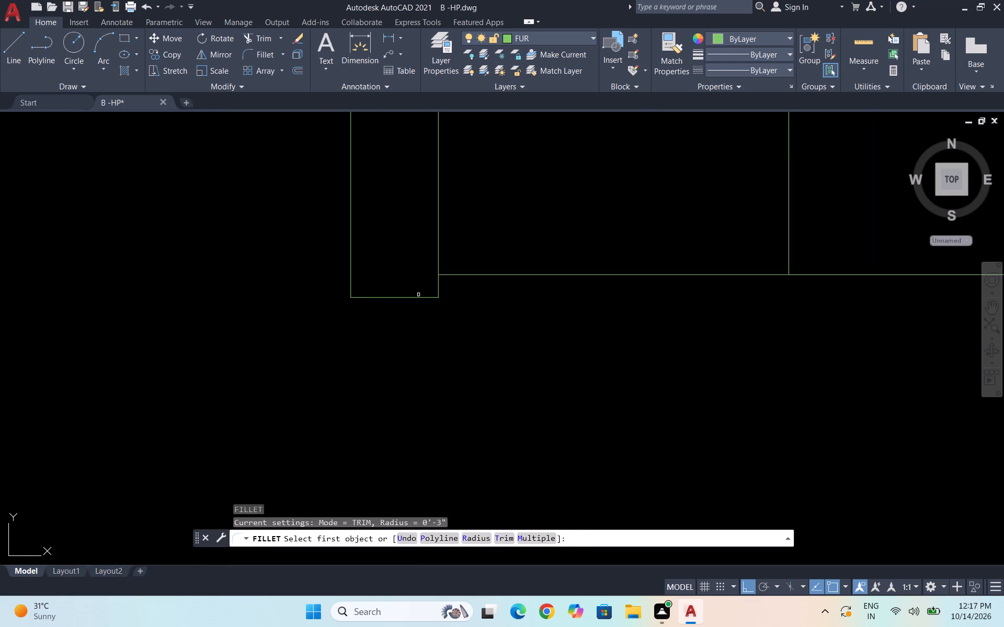
{"action": "left_click", "coordinate": [416, 295]}
{"action": "left_click", "coordinate": [441, 285]}
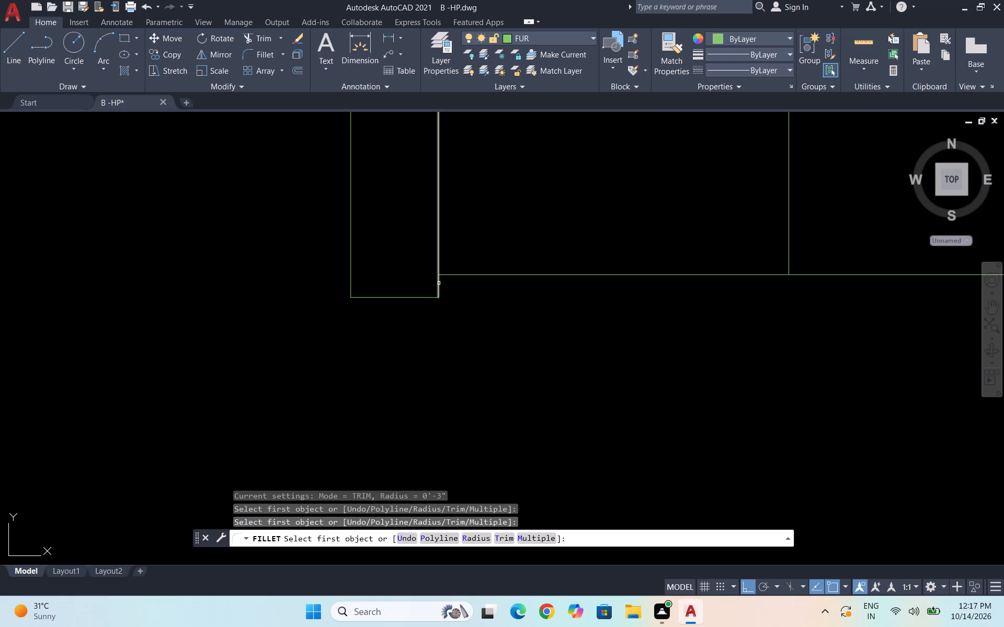
{"action": "left_click", "coordinate": [439, 283]}
{"action": "left_click", "coordinate": [424, 297]}
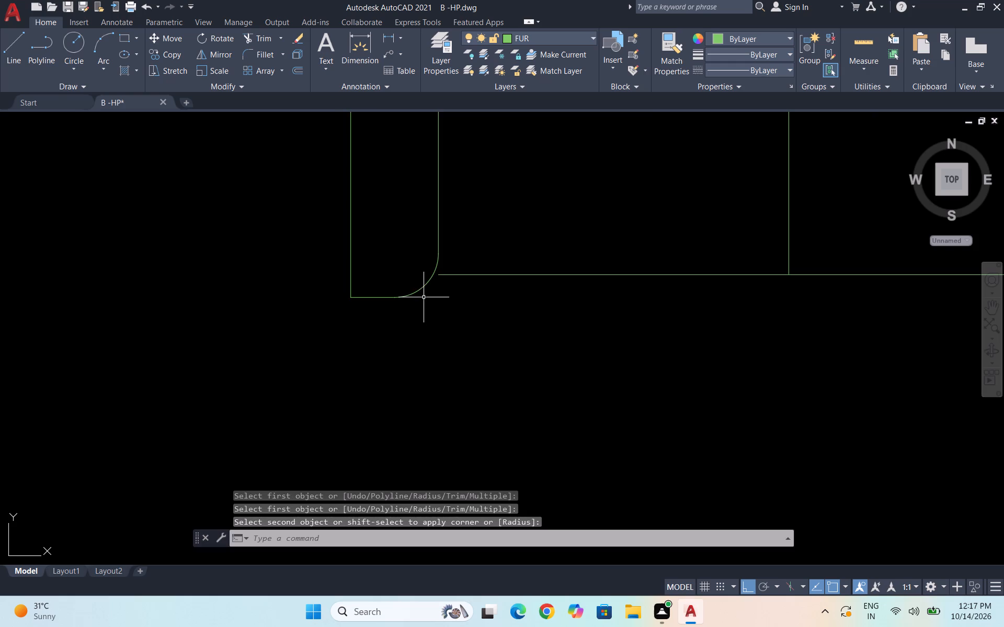
Fillet the outer front corner of the west armrest with the same 3" radius.
{"action": "scroll", "coordinate": [328, 341], "scroll_direction": "down", "scroll_amount": 1}
{"action": "key", "text": "space"}
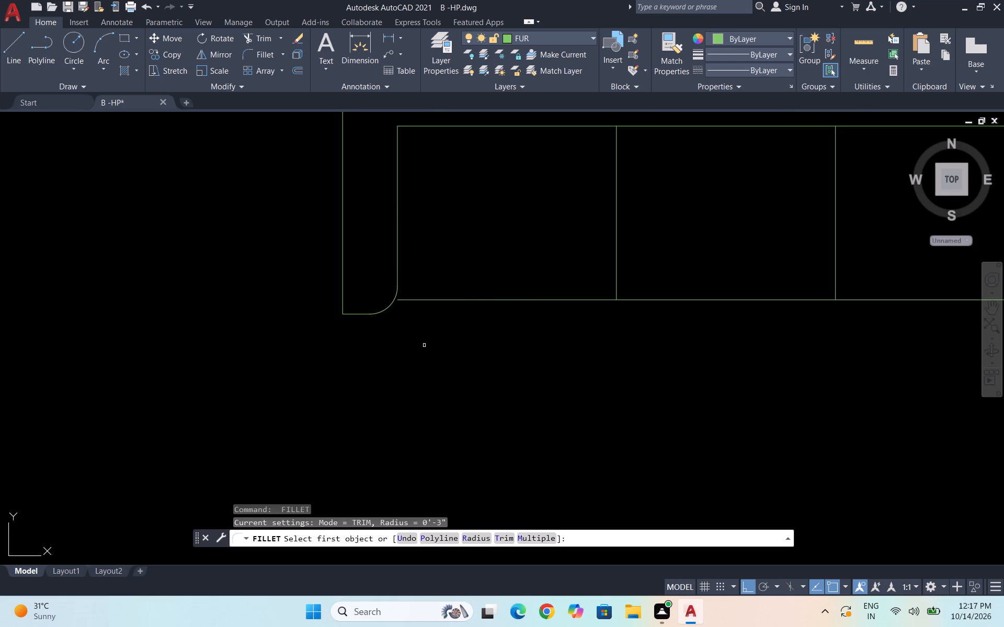
{"action": "scroll", "coordinate": [403, 353], "scroll_direction": "down", "scroll_amount": 1}
{"action": "left_click", "coordinate": [383, 328]}
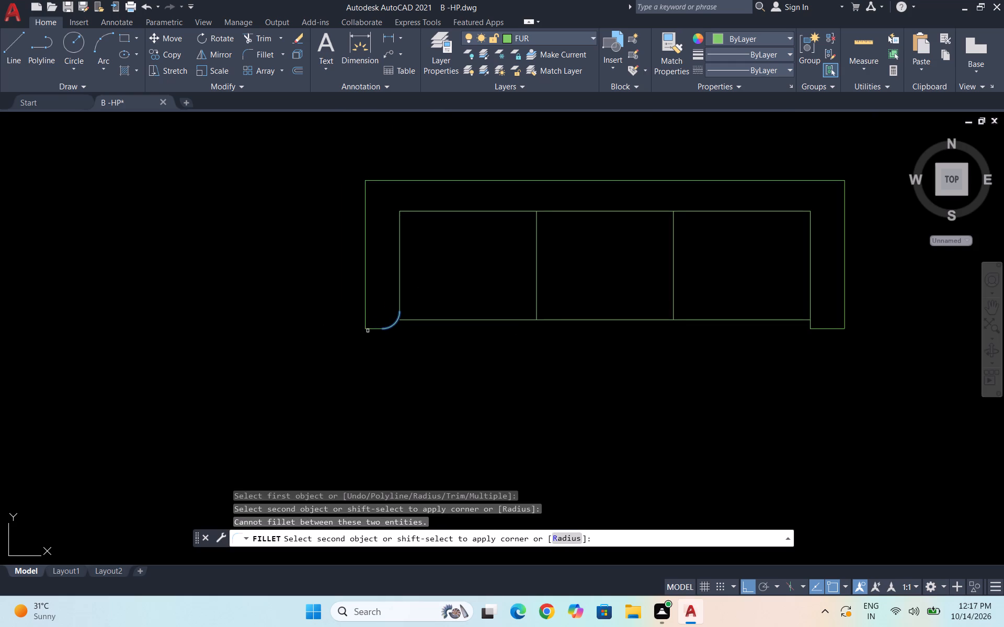
{"action": "left_click", "coordinate": [370, 328]}
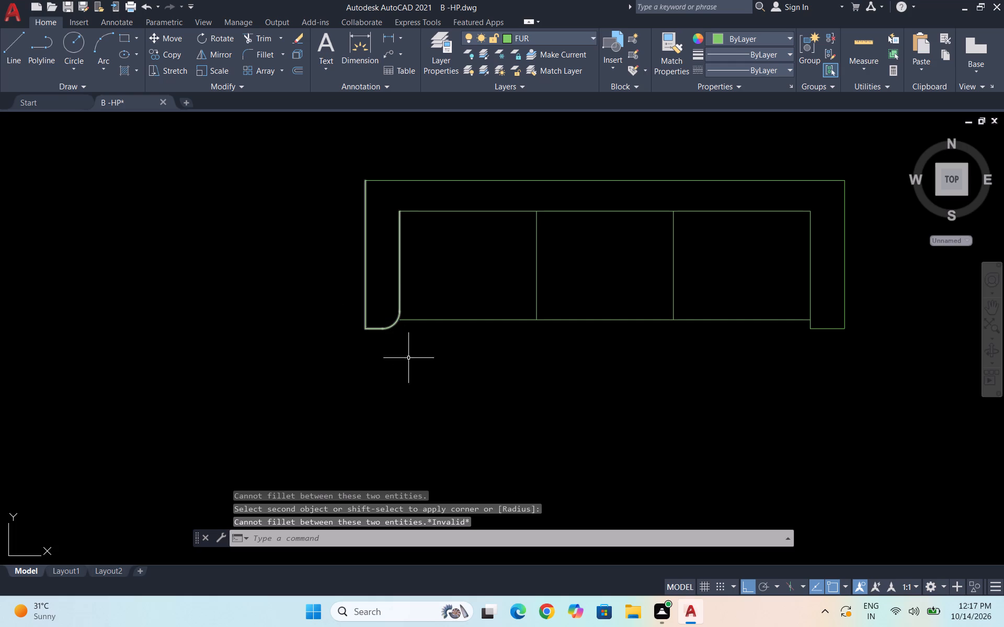
{"action": "key", "text": "space"}
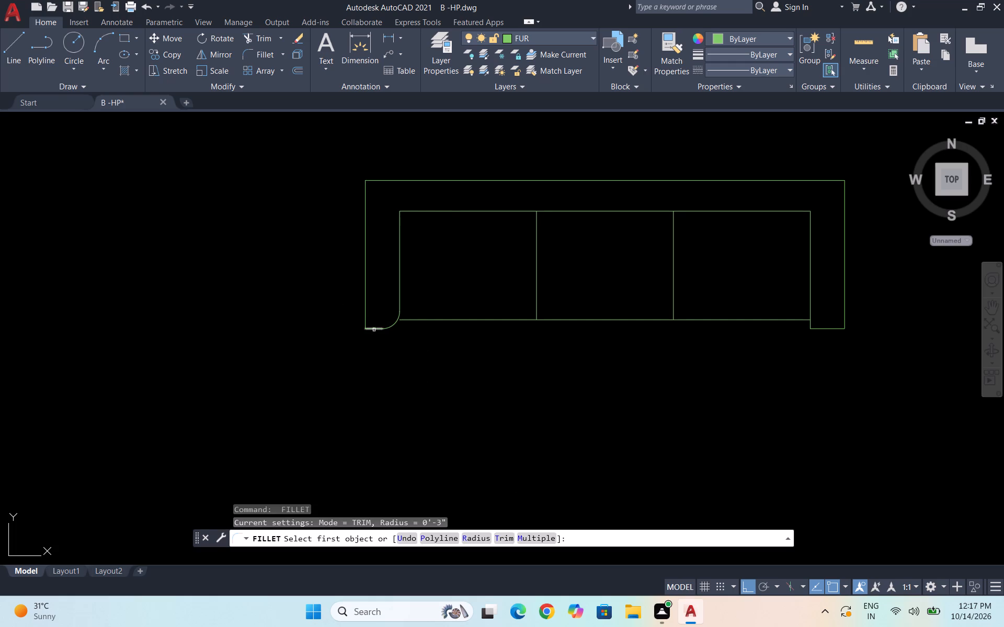
{"action": "left_click", "coordinate": [364, 315]}
{"action": "left_click", "coordinate": [371, 328]}
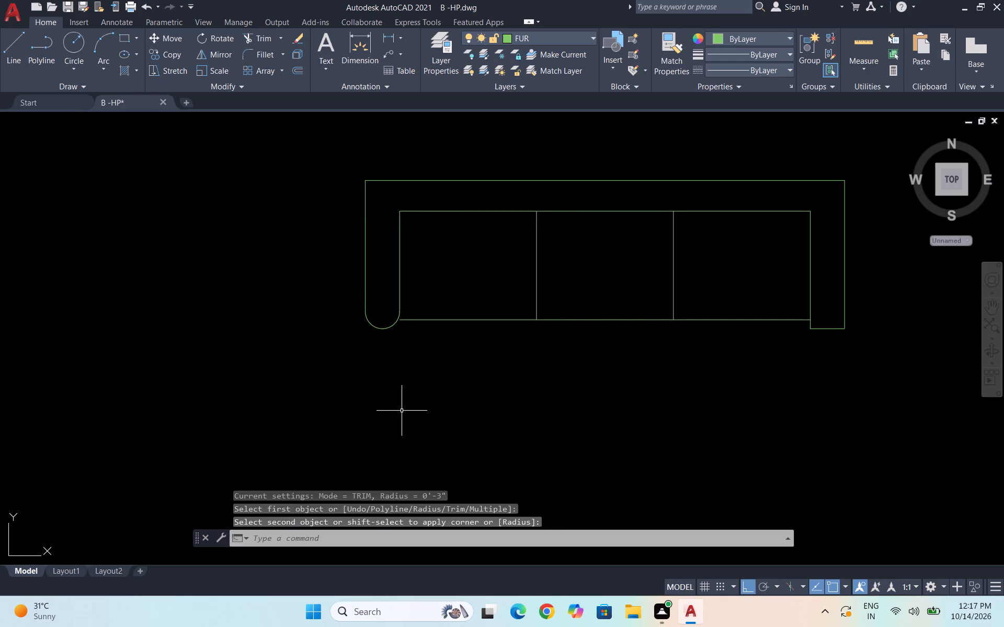
Fillet the two outer back corners of the three-seat sofa with a 3" radius, using the Multiple option for the second.
{"action": "key", "text": "space"}
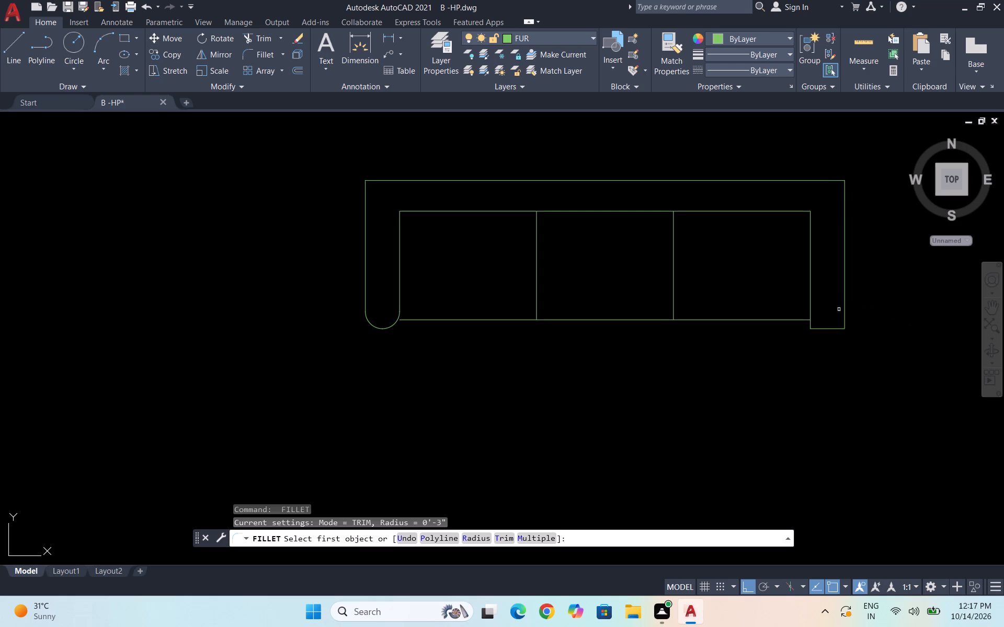
{"action": "left_click", "coordinate": [844, 309]}
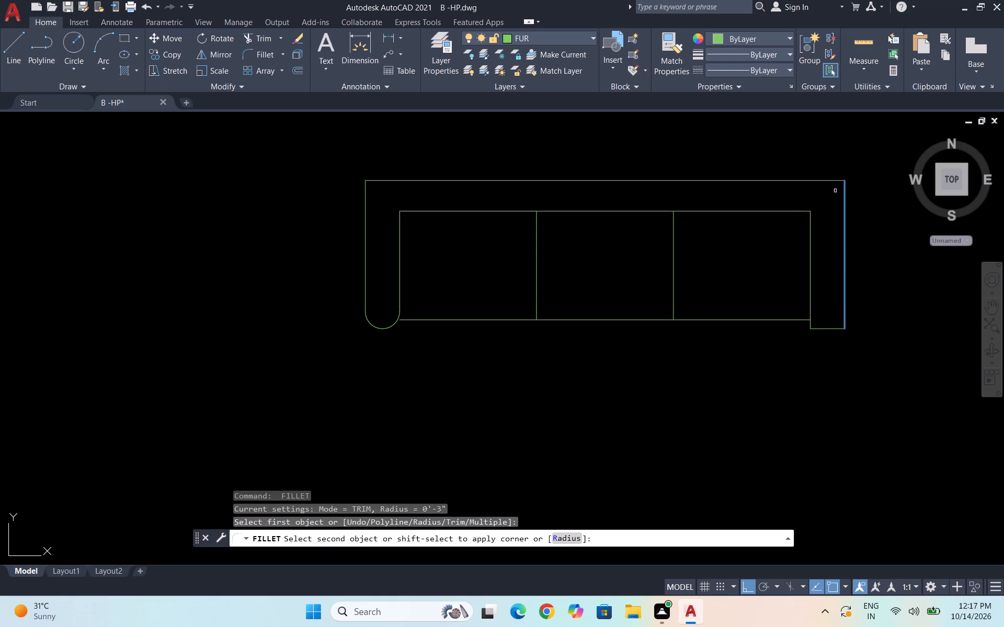
{"action": "left_click", "coordinate": [829, 182]}
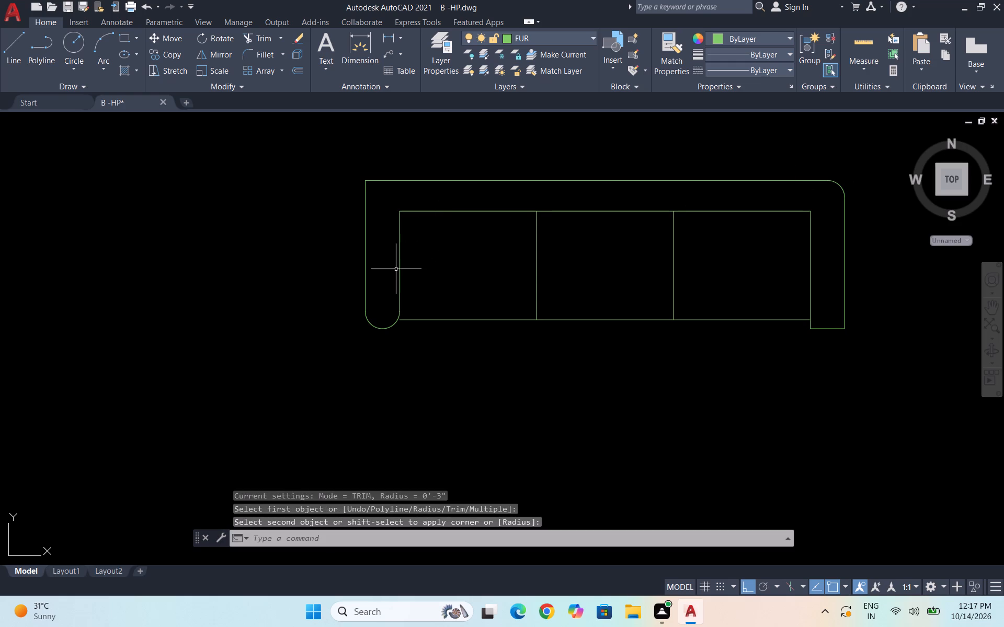
{"action": "key", "text": "space"}
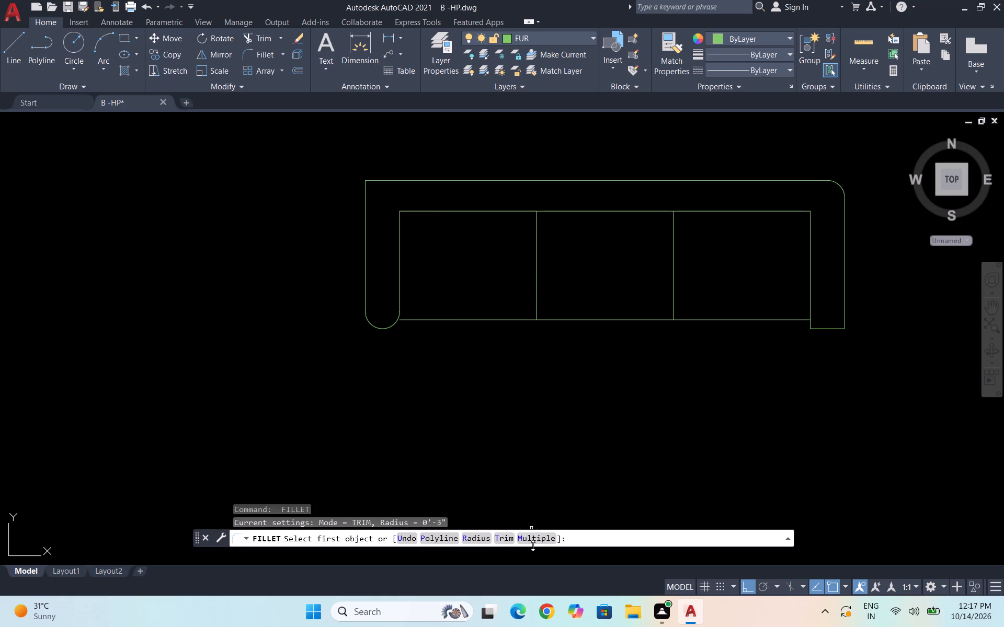
{"action": "left_click", "coordinate": [533, 540]}
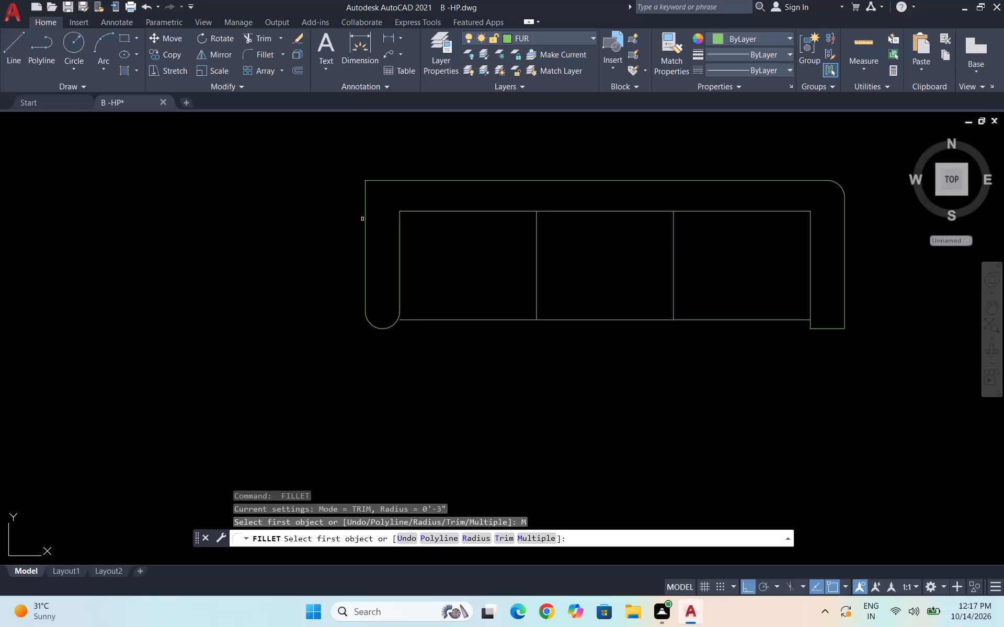
{"action": "left_click", "coordinate": [366, 220]}
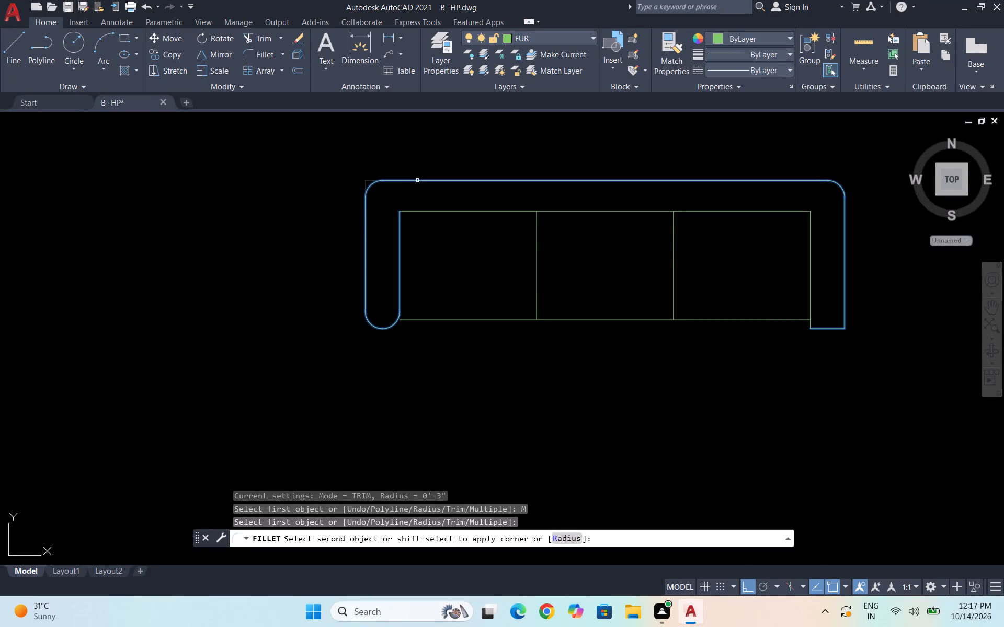
{"action": "left_click", "coordinate": [417, 180]}
Fillet the outer and inner front corners of the east armrest with a 3" radius.
{"action": "scroll", "coordinate": [845, 323], "scroll_direction": "up", "scroll_amount": 3}
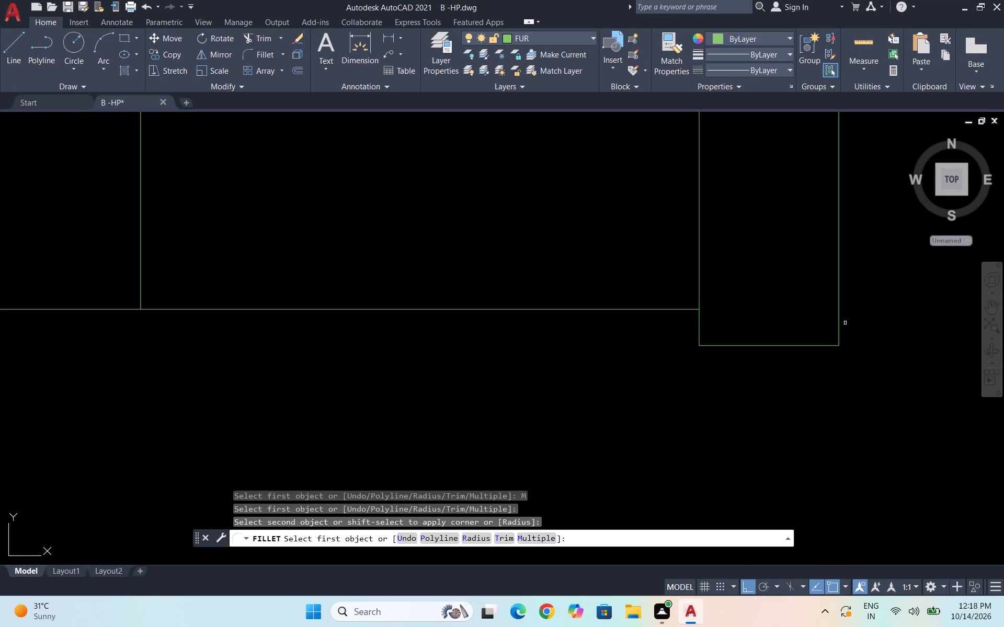
{"action": "left_click", "coordinate": [839, 327]}
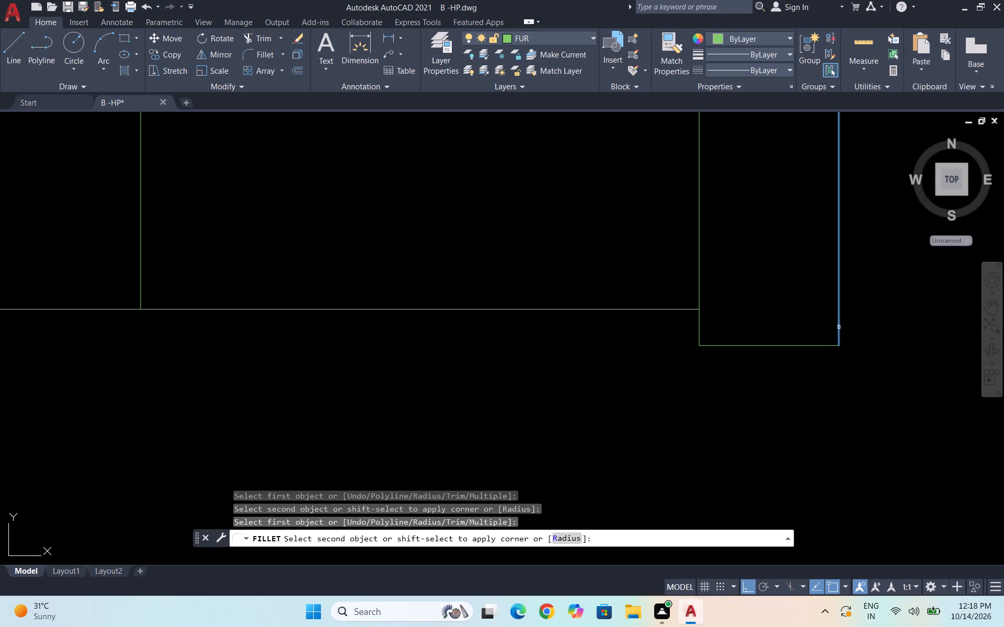
{"action": "left_click", "coordinate": [820, 345]}
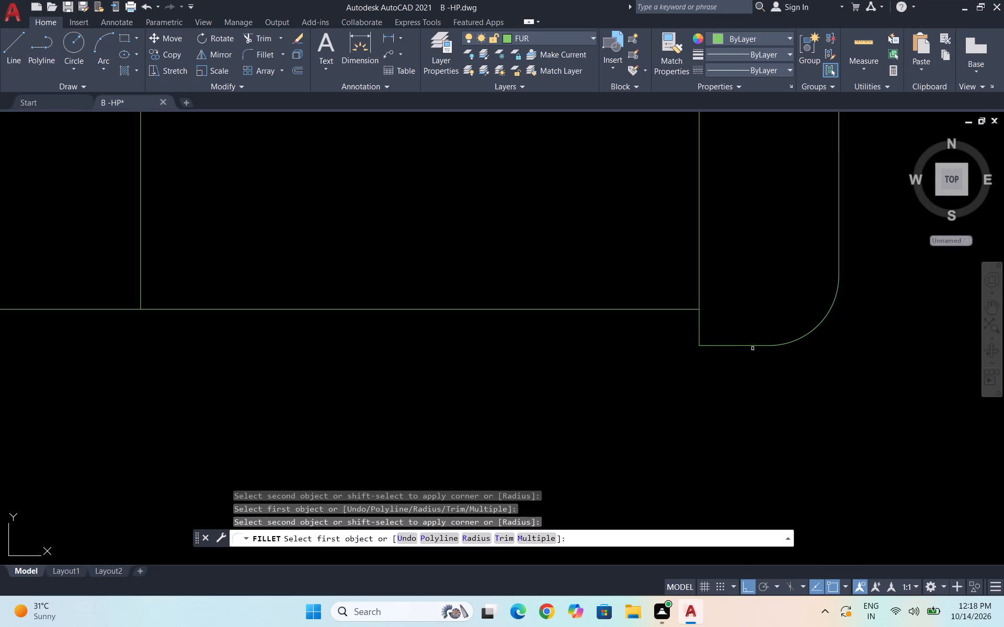
{"action": "left_click", "coordinate": [741, 346]}
{"action": "left_click", "coordinate": [701, 330]}
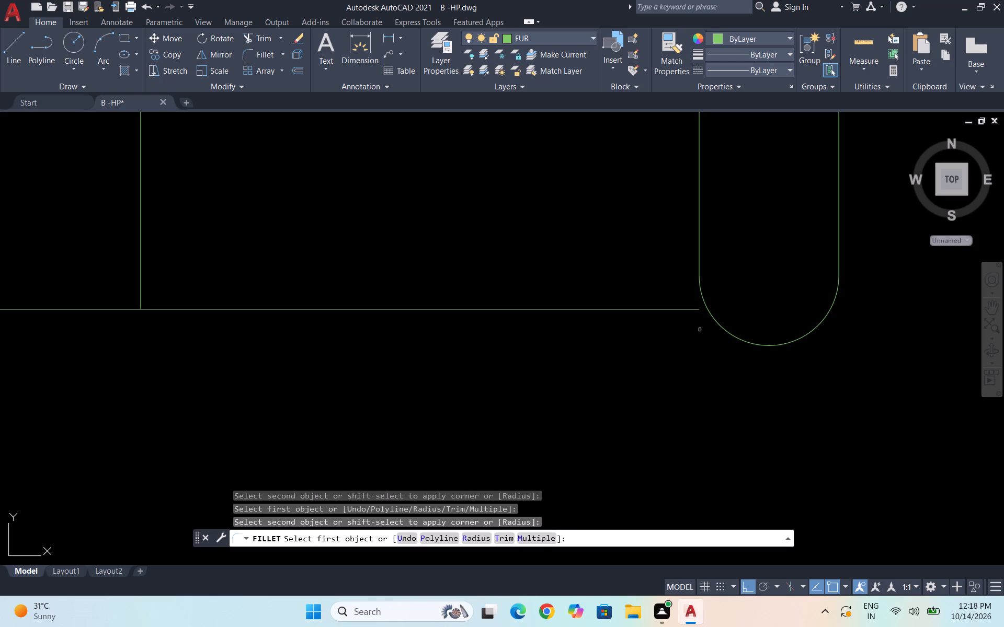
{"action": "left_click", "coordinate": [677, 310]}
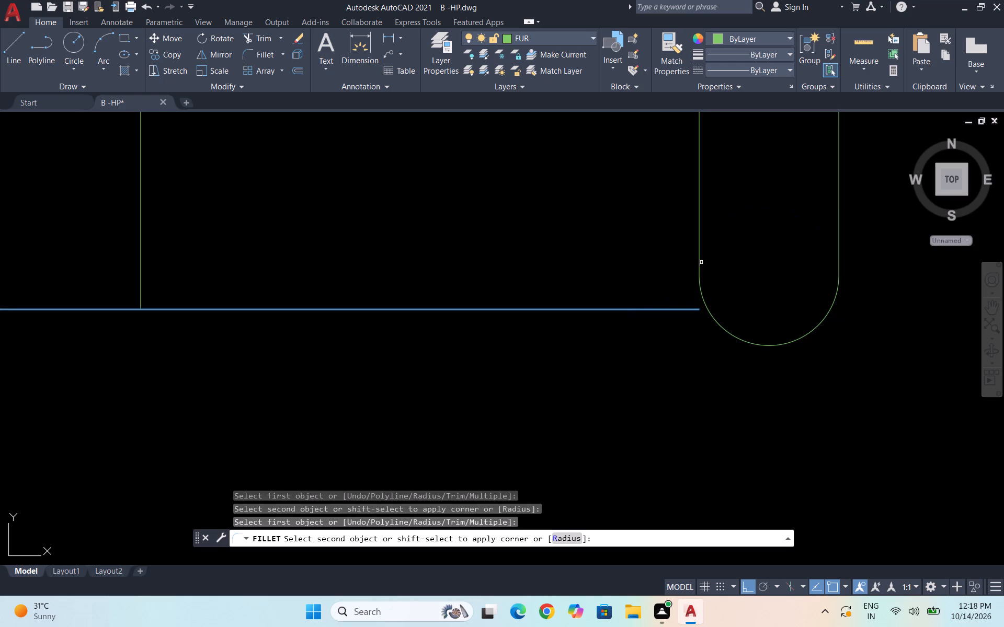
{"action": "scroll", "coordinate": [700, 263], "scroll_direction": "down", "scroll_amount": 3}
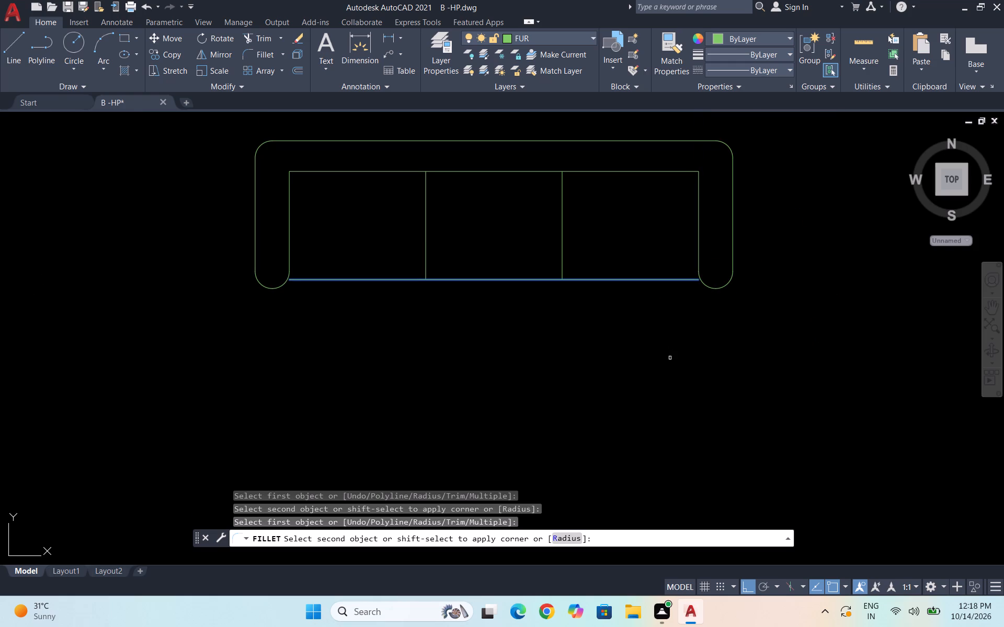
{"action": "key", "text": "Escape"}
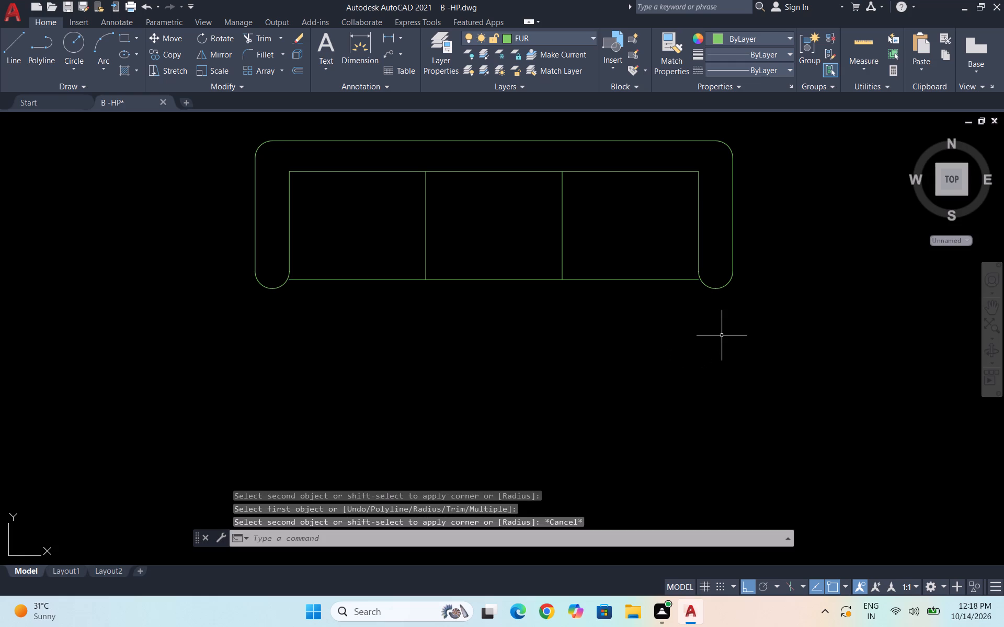
Extend both ends of the seats' front line to meet the rounded armrest fronts.
{"action": "type", "text": "EX"}
{"action": "key", "text": "Return"}
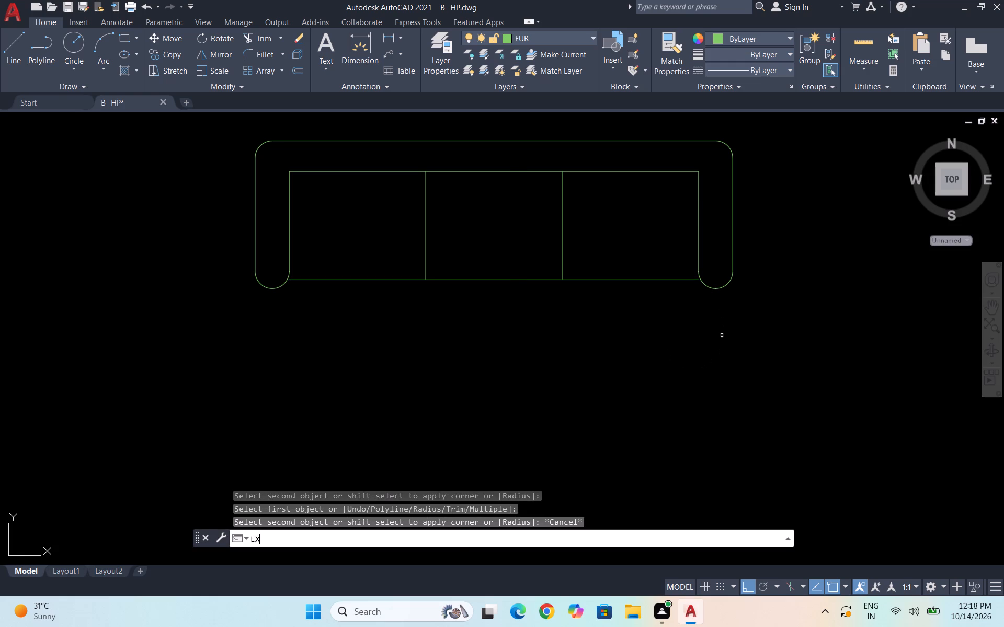
{"action": "left_click", "coordinate": [692, 278]}
{"action": "left_click", "coordinate": [348, 281]}
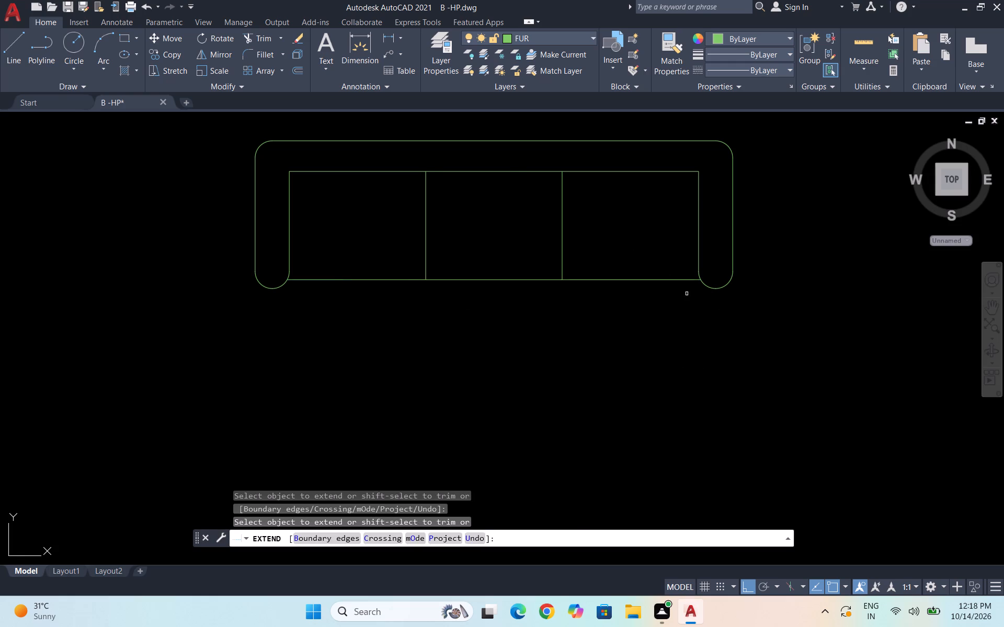
{"action": "key", "text": "Escape"}
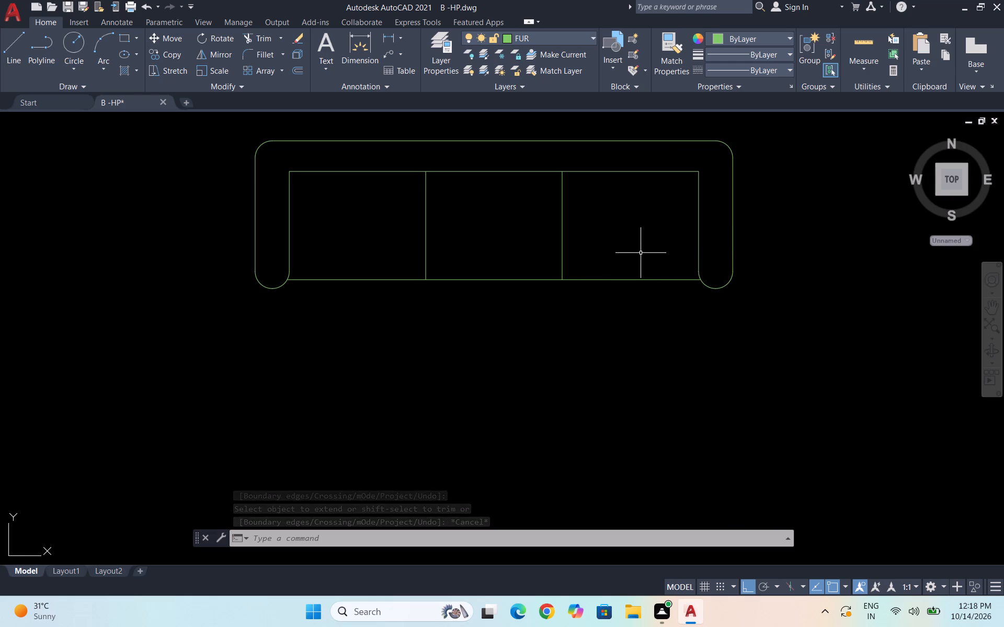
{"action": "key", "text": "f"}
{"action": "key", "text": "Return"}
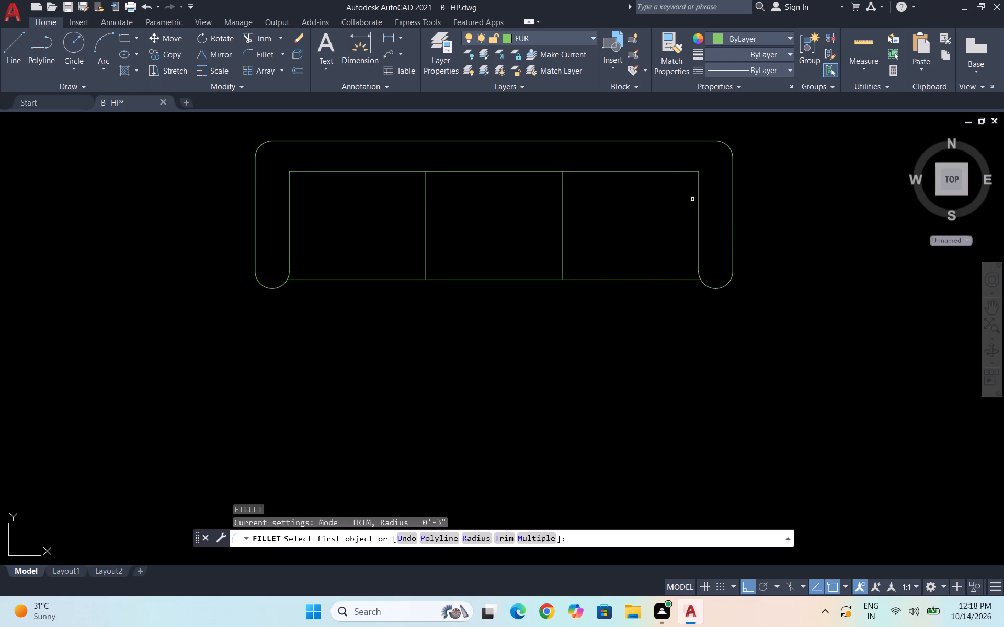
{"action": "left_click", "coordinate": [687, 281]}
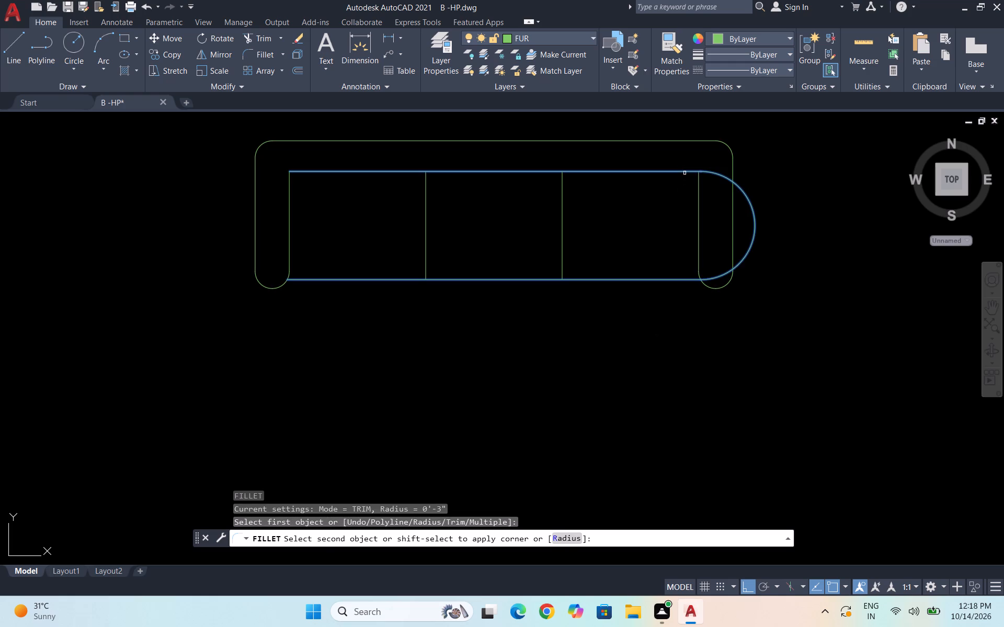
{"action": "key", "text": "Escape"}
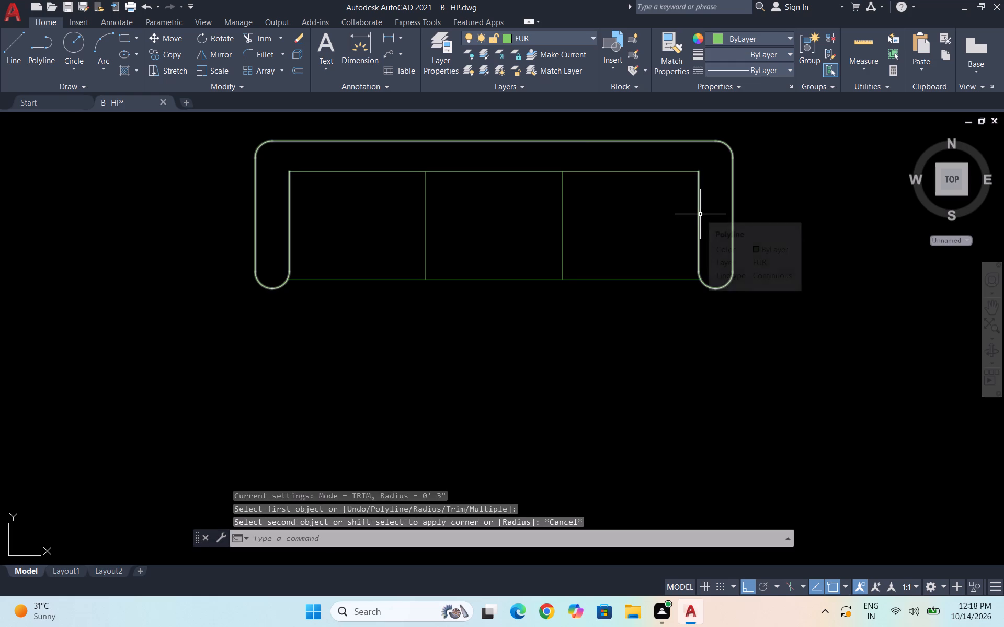
Fillet the two inner back corners of the three-seat sofa with a 3" radius.
{"action": "key", "text": "f"}
{"action": "key", "text": "Return"}
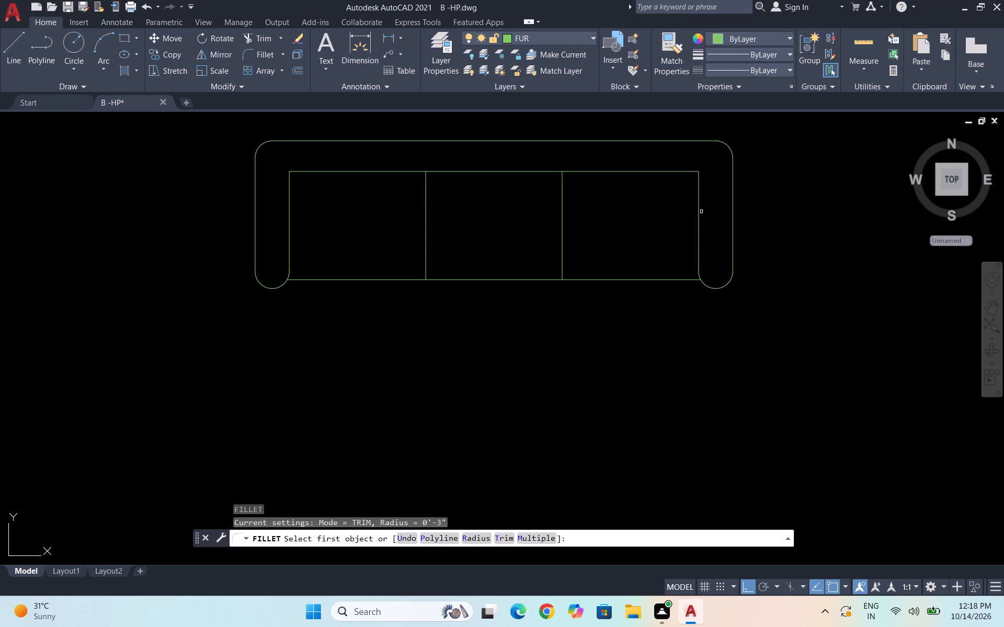
{"action": "left_click", "coordinate": [699, 209]}
{"action": "left_click", "coordinate": [682, 171]}
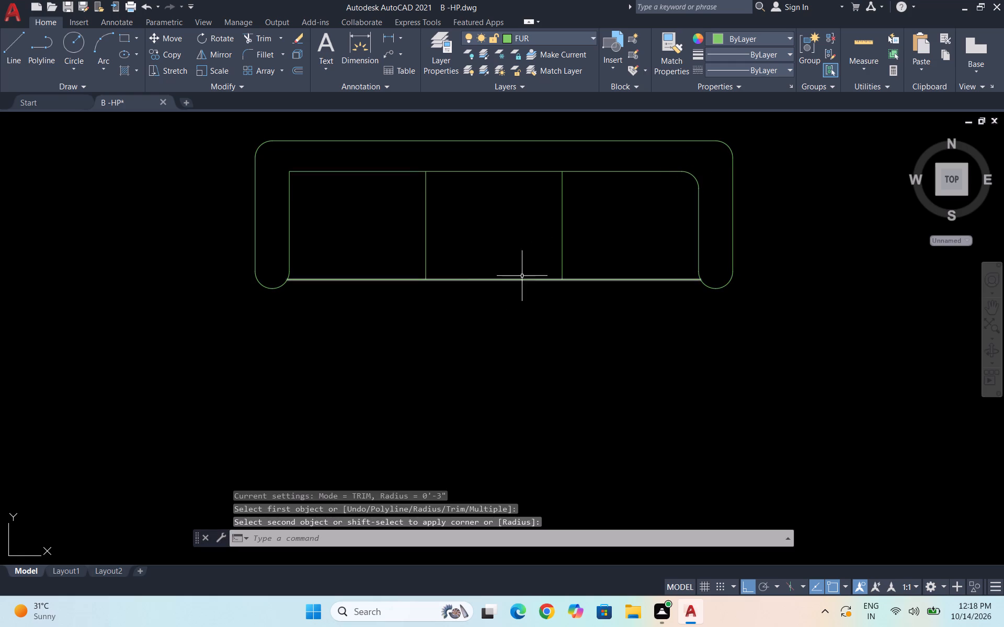
{"action": "key", "text": "space"}
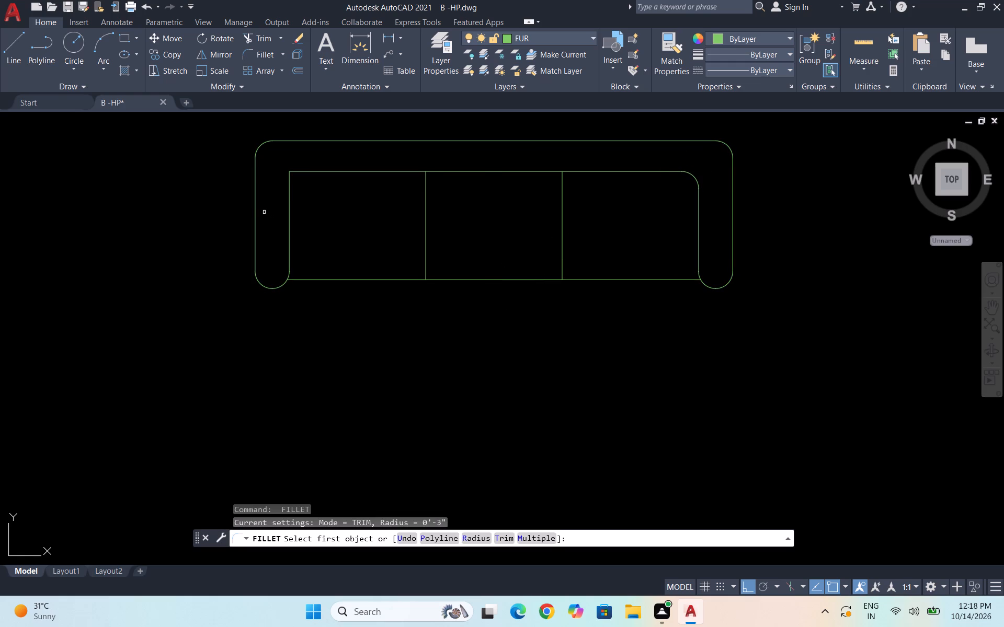
{"action": "left_click", "coordinate": [290, 213]}
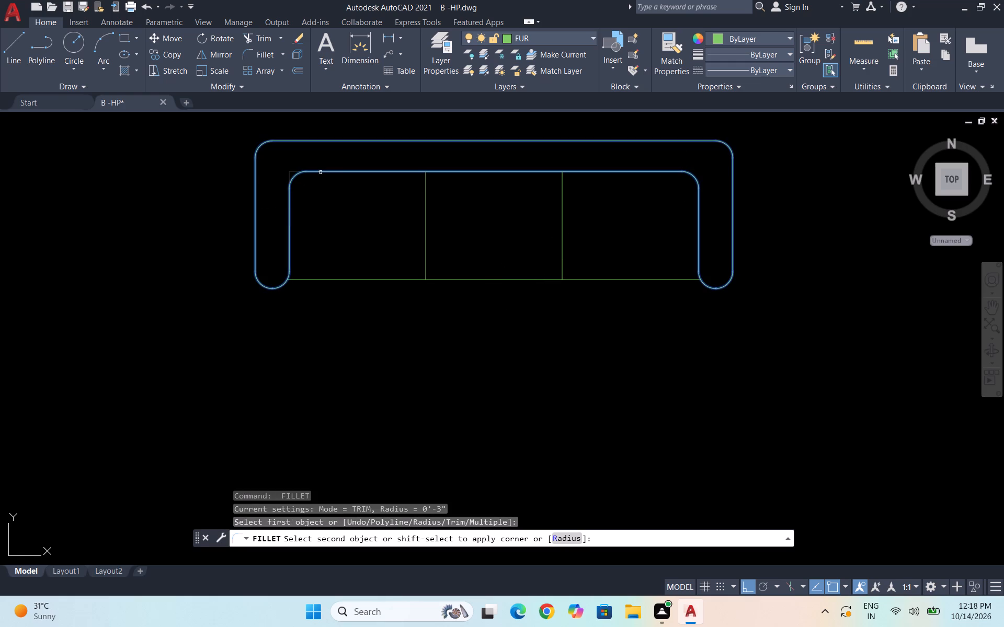
{"action": "left_click", "coordinate": [321, 172]}
Fillet the west seat's front corner at the first seat divider with a 3" radius.
{"action": "key", "text": "space"}
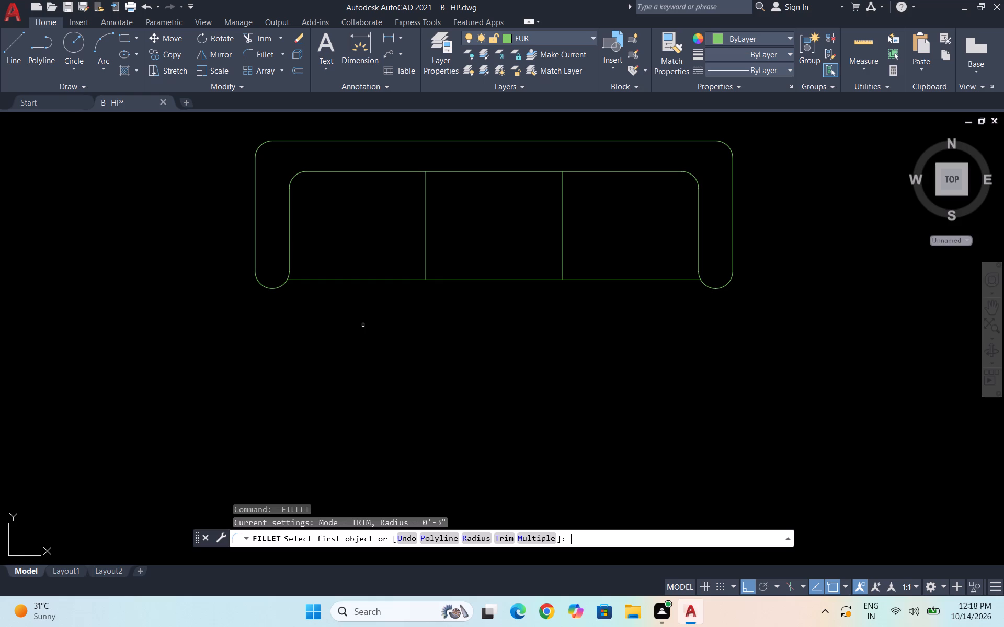
{"action": "left_click", "coordinate": [383, 280]}
{"action": "left_click", "coordinate": [426, 256]}
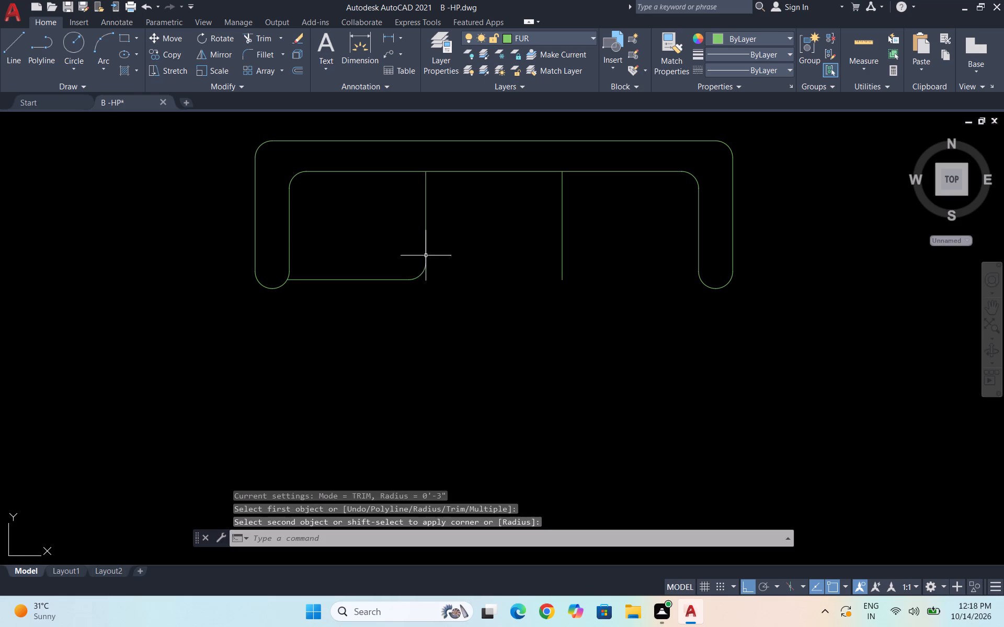
{"action": "key", "text": "space"}
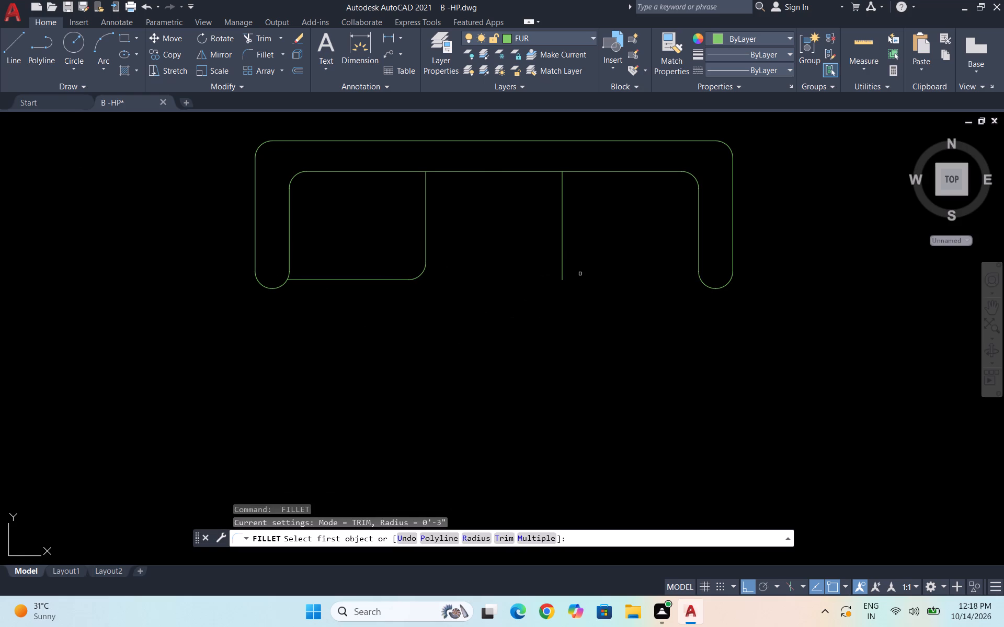
{"action": "key", "text": "Escape"}
Redraw the seats' front line from the west seat's rounded corner to the second divider and on to the east armrest.
{"action": "key", "text": "l"}
{"action": "key", "text": "Return"}
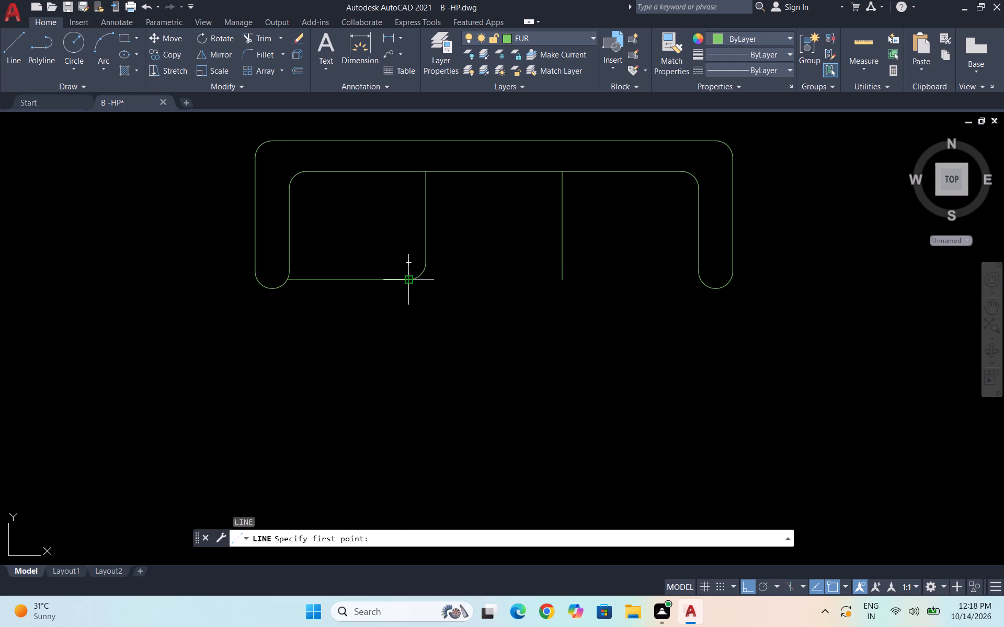
{"action": "left_click", "coordinate": [411, 278]}
{"action": "left_click", "coordinate": [561, 280]}
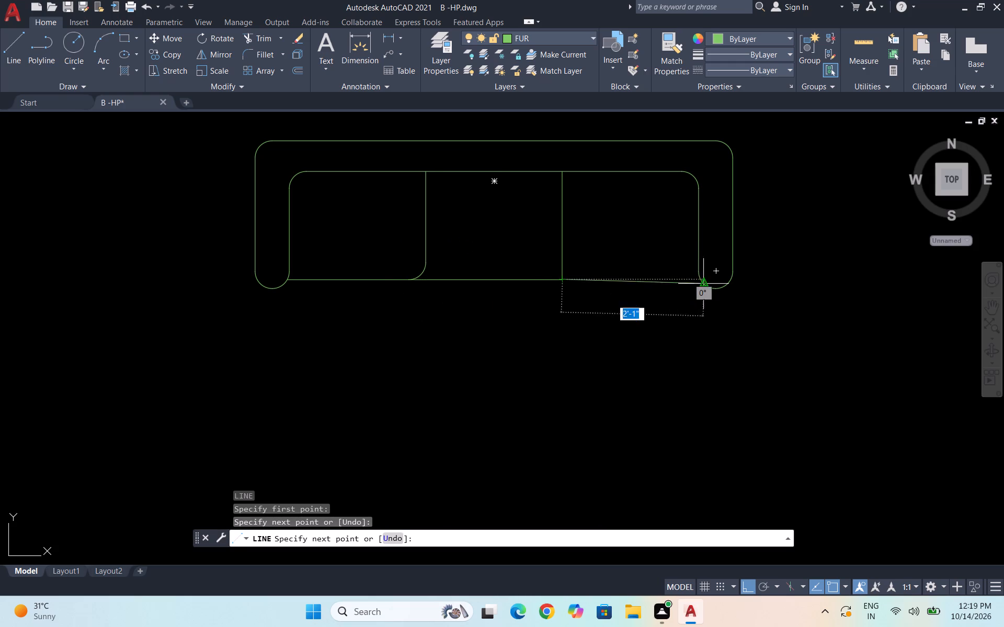
{"action": "scroll", "coordinate": [696, 278], "scroll_direction": "up", "scroll_amount": 2}
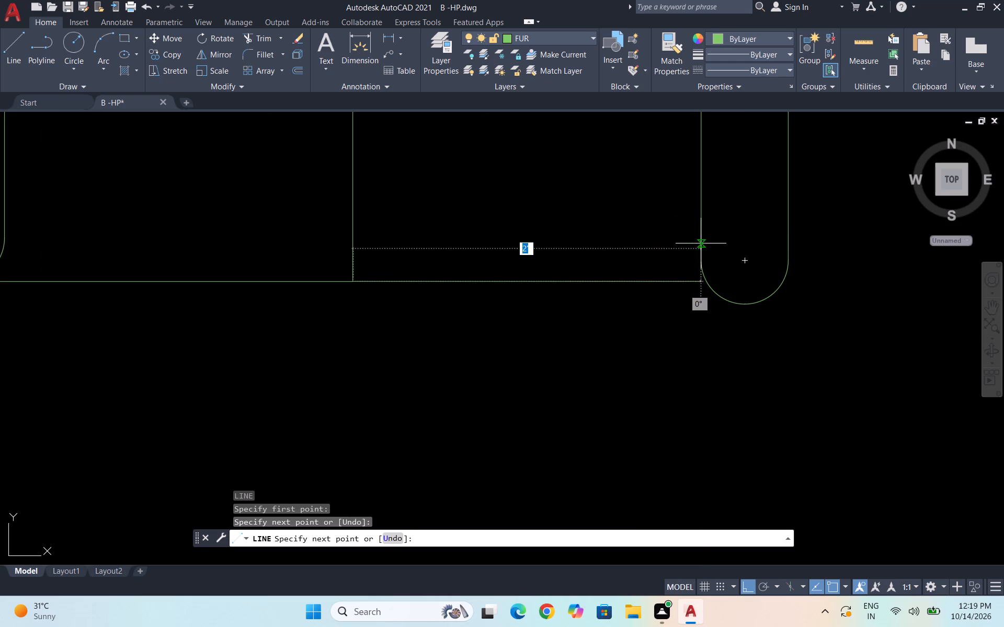
{"action": "left_click", "coordinate": [705, 281]}
{"action": "key", "text": "Escape"}
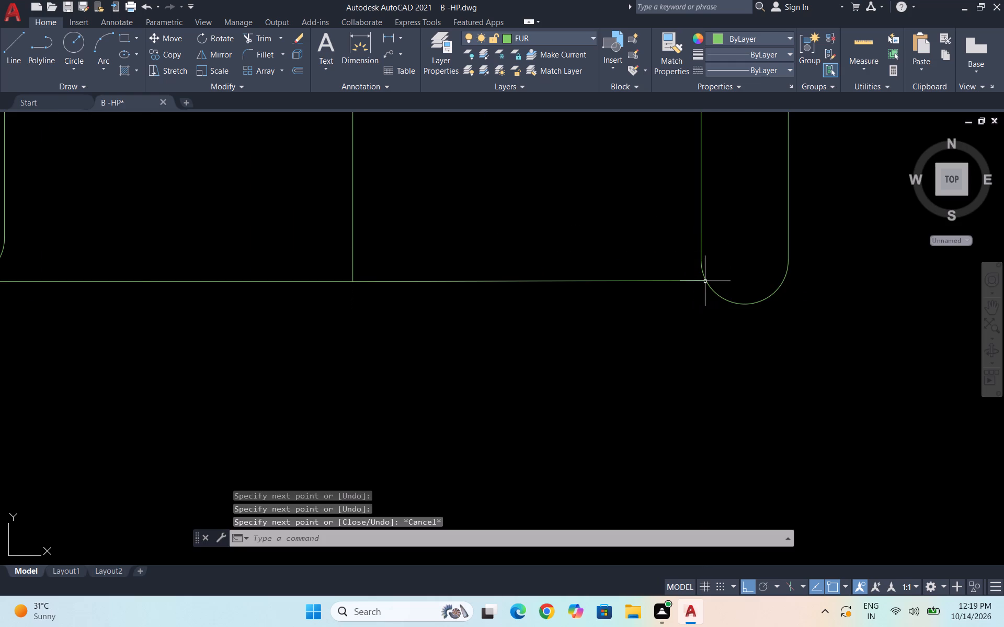
Draw a short line continuing the first seat divider from the top of the fillet arc down to the front line.
{"action": "scroll", "coordinate": [705, 281], "scroll_direction": "up", "scroll_amount": 1}
{"action": "scroll", "coordinate": [691, 257], "scroll_direction": "down", "scroll_amount": 3}
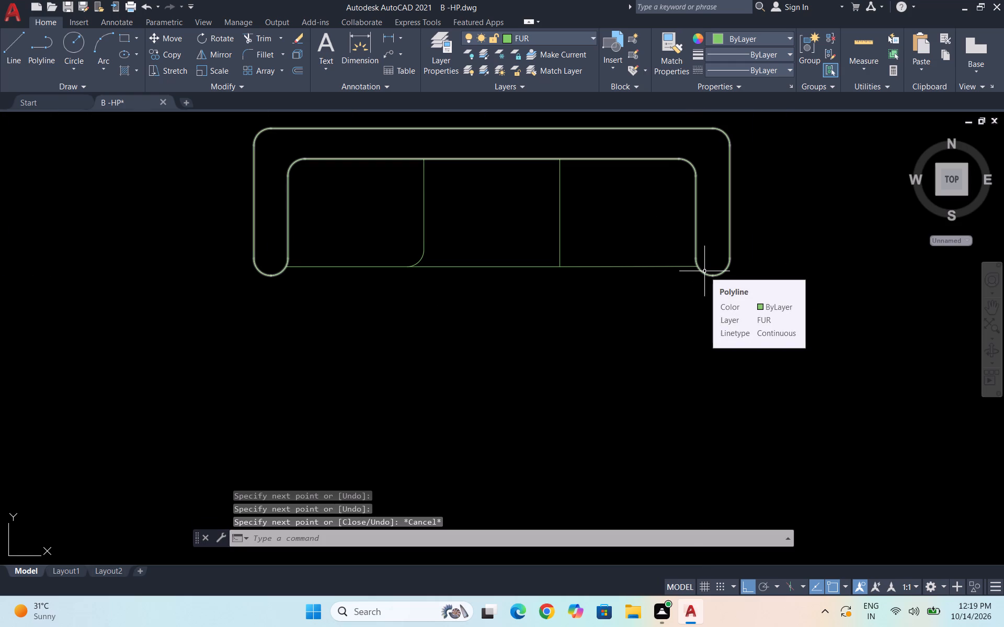
{"action": "key", "text": "l"}
{"action": "key", "text": "Return"}
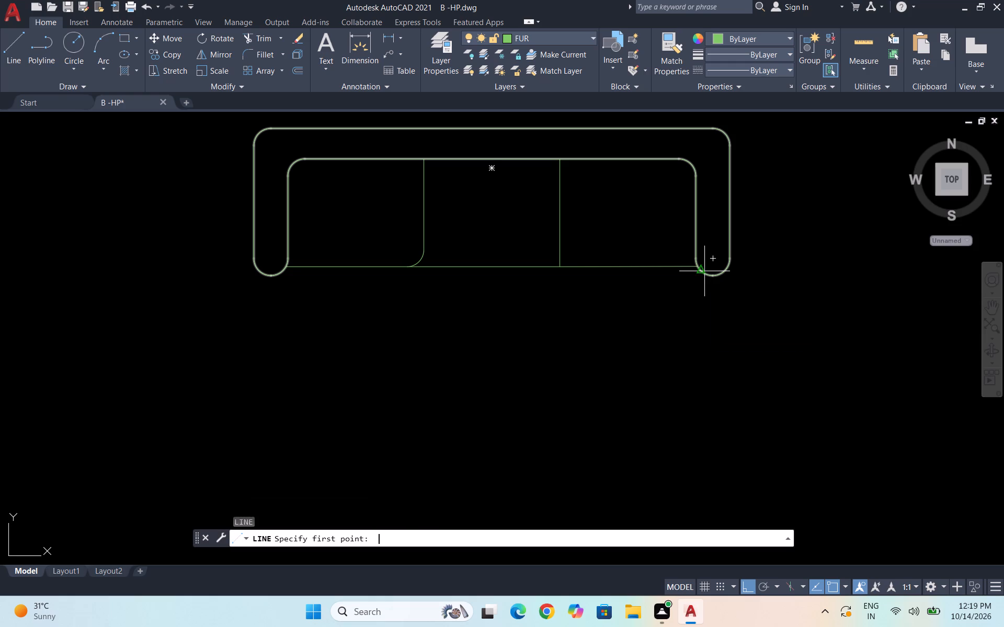
{"action": "scroll", "coordinate": [448, 266], "scroll_direction": "up", "scroll_amount": 3}
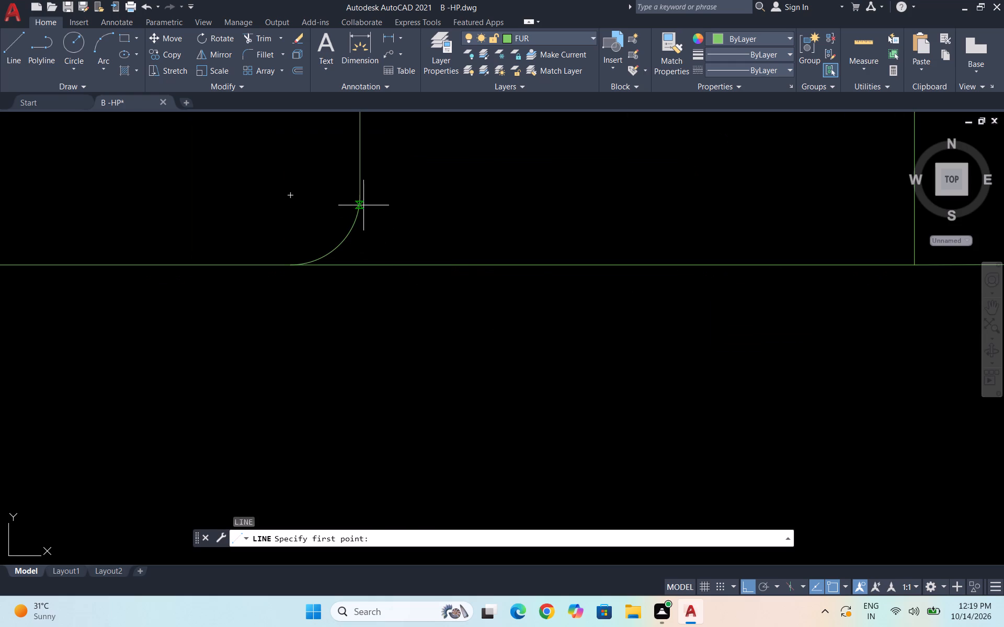
{"action": "left_click", "coordinate": [360, 195]}
{"action": "left_click", "coordinate": [362, 263]}
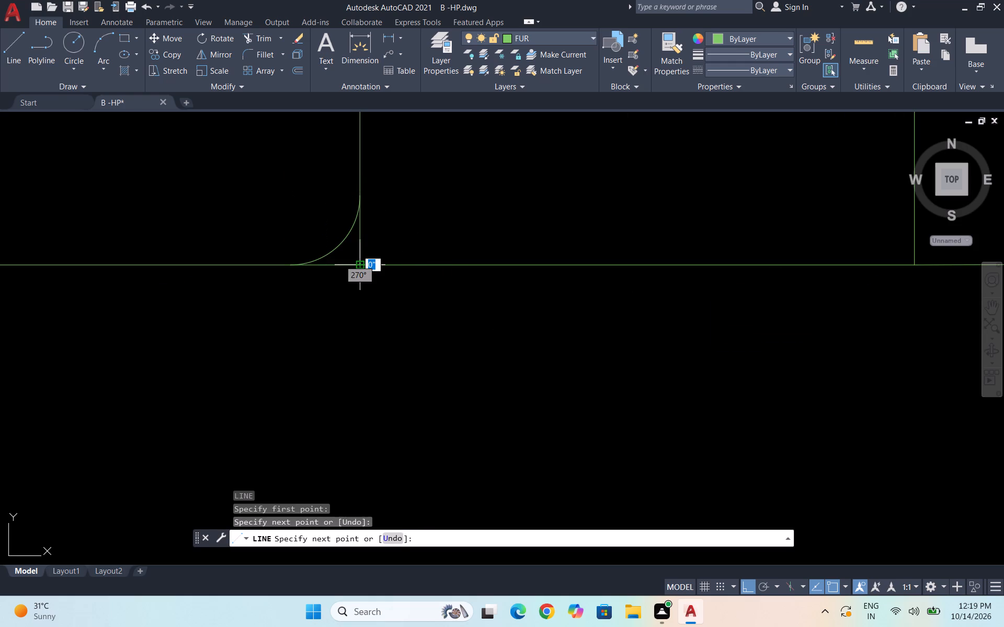
{"action": "key", "text": "Escape"}
Fillet the middle seat's west front corner between the short divider line and the front line with a 3" radius.
{"action": "key", "text": "f"}
{"action": "key", "text": "Return"}
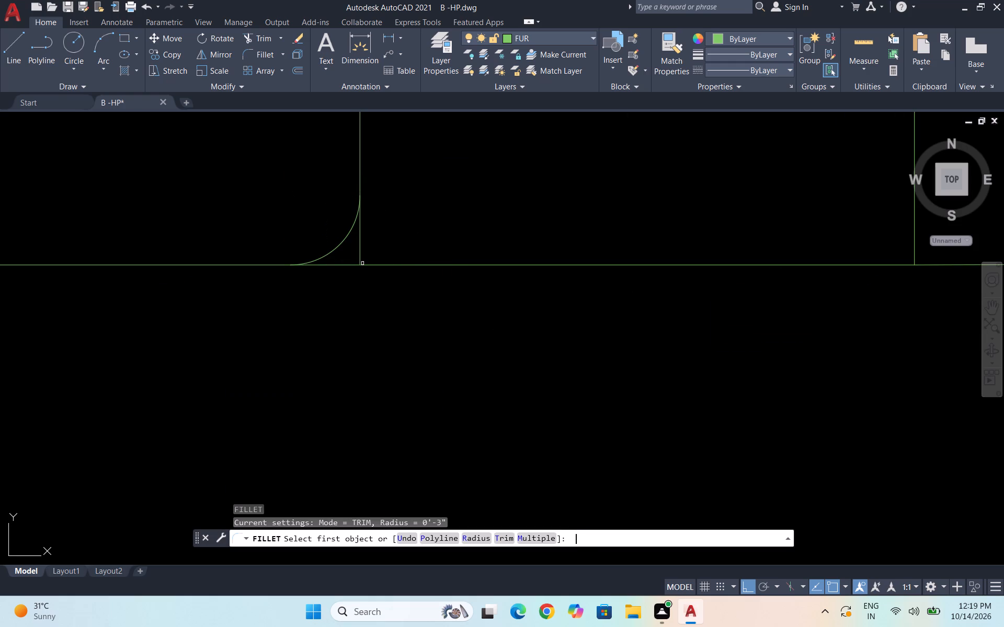
{"action": "left_click", "coordinate": [361, 243]}
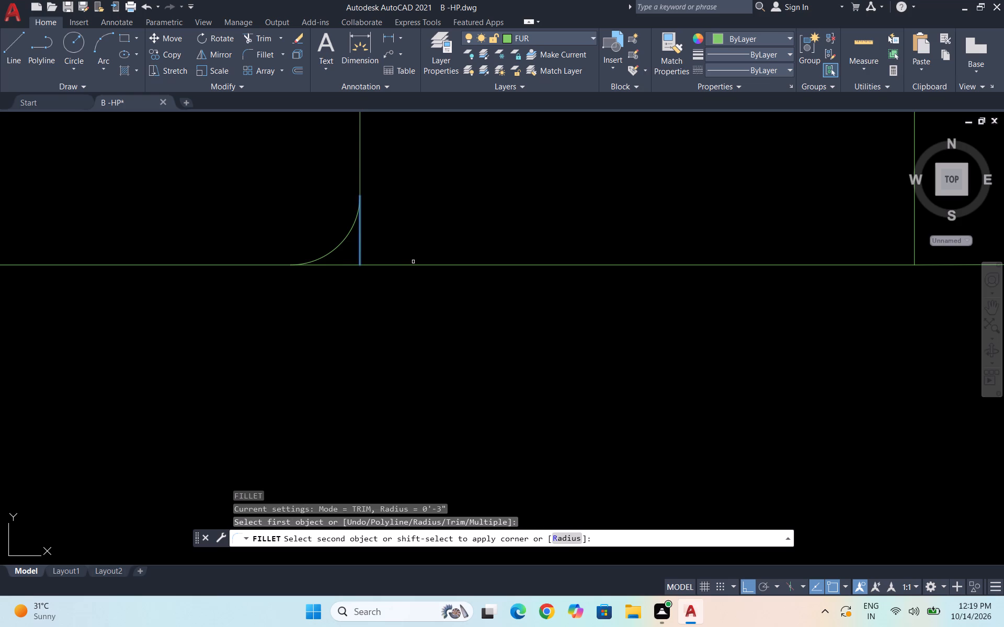
{"action": "left_click", "coordinate": [416, 265]}
{"action": "scroll", "coordinate": [397, 268], "scroll_direction": "down", "scroll_amount": 4}
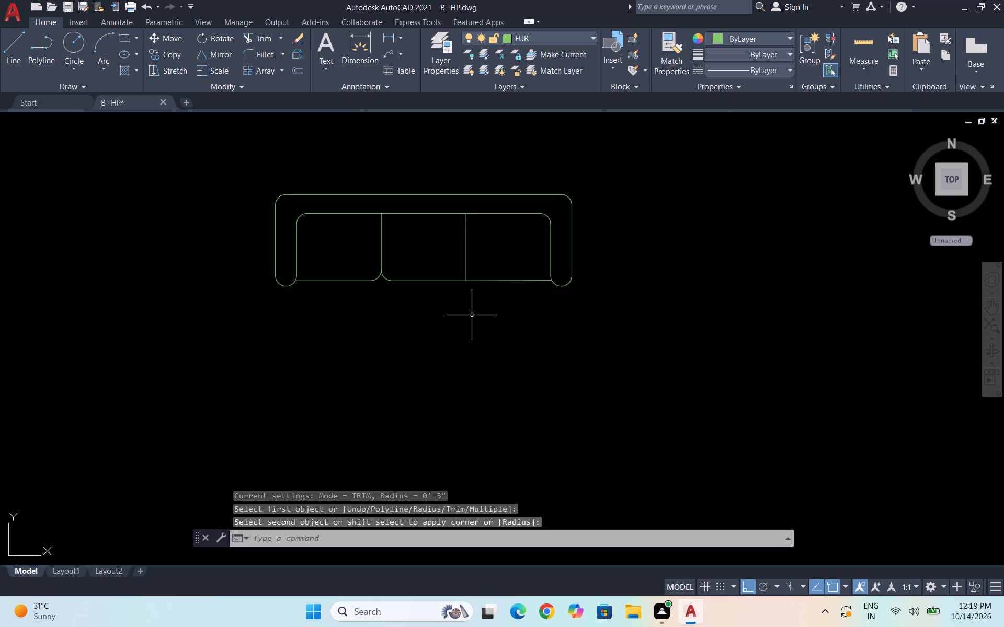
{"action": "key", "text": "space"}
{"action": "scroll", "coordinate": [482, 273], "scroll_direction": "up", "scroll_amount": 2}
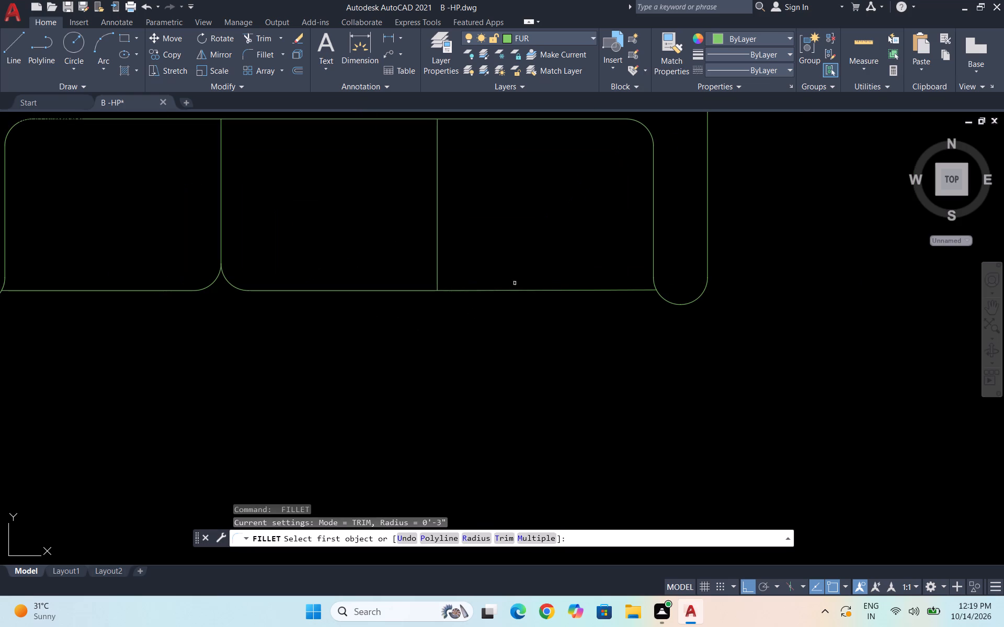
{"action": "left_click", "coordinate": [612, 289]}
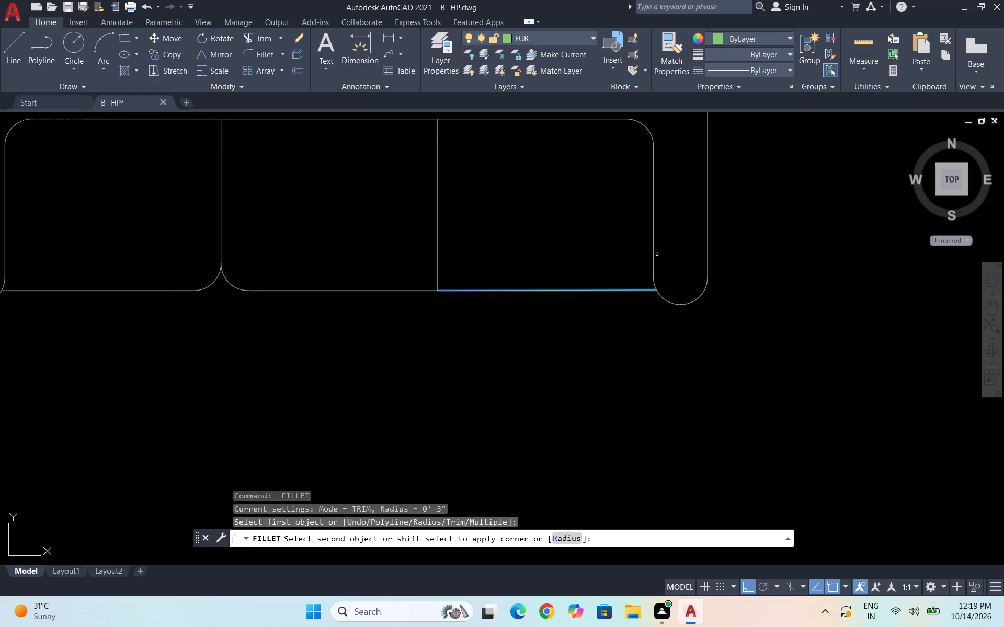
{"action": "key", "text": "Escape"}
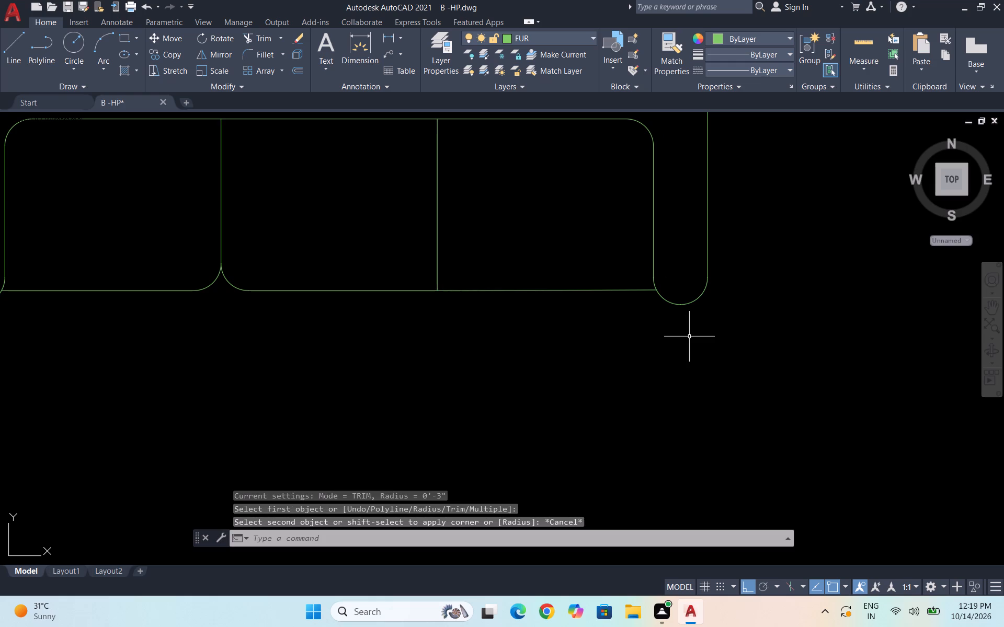
Draw a short vertical line from the east armrest's inner arc start down to the seats' front line.
{"action": "key", "text": "semicolon"}
{"action": "key", "text": "BackSpace"}
{"action": "key", "text": "l"}
{"action": "key", "text": "Return"}
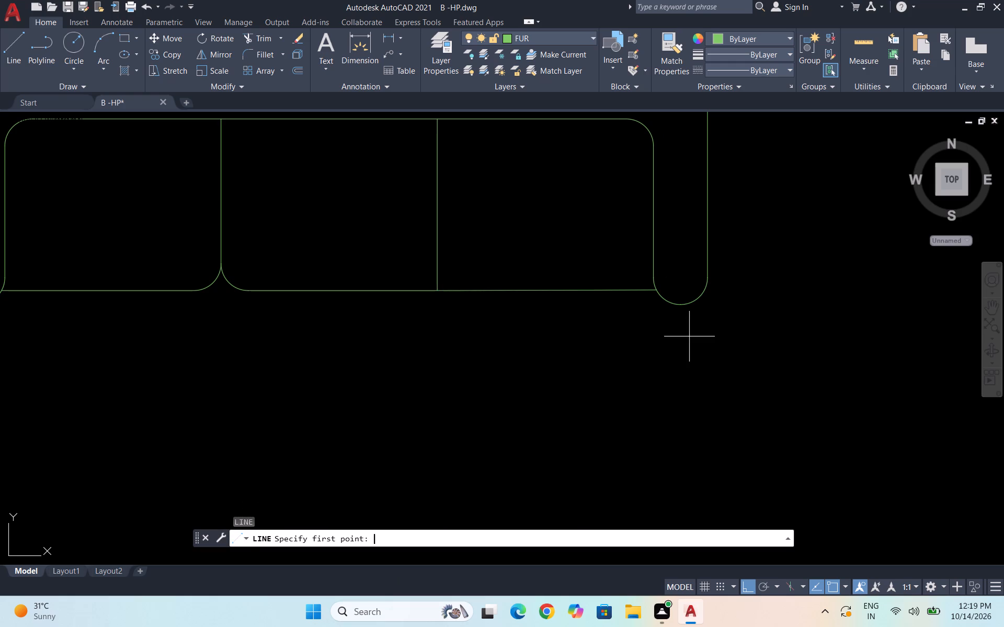
{"action": "scroll", "coordinate": [666, 294], "scroll_direction": "up", "scroll_amount": 2}
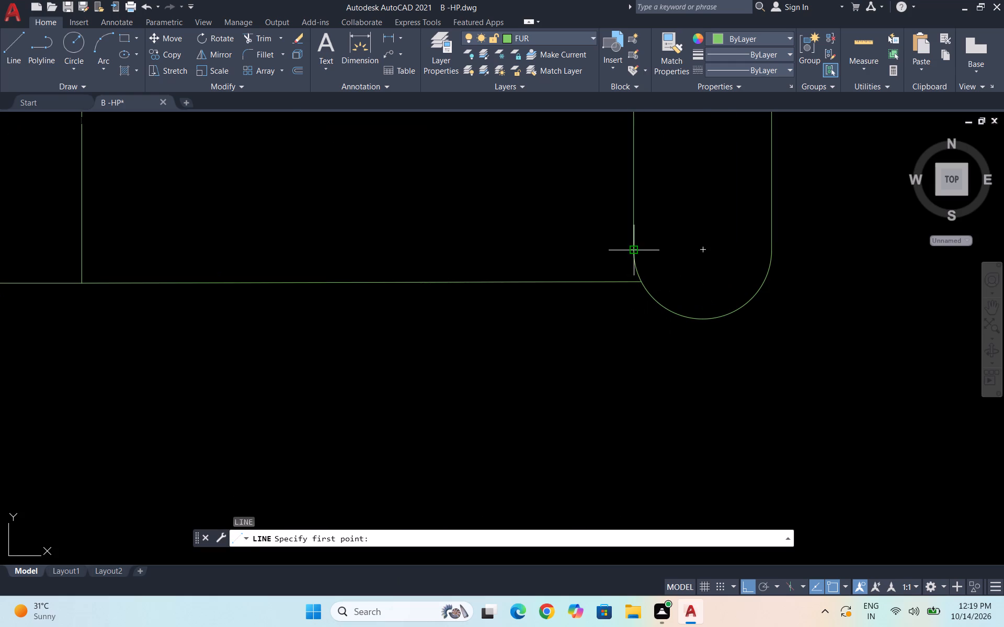
{"action": "left_click", "coordinate": [631, 250]}
{"action": "scroll", "coordinate": [635, 273], "scroll_direction": "up", "scroll_amount": 4}
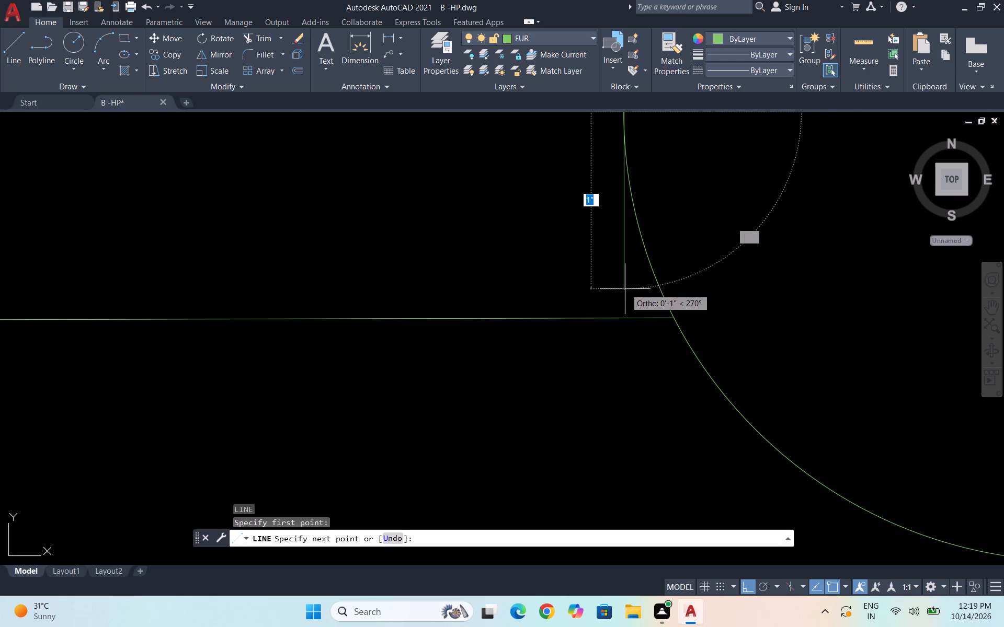
{"action": "left_click", "coordinate": [626, 321]}
{"action": "key", "text": "Escape"}
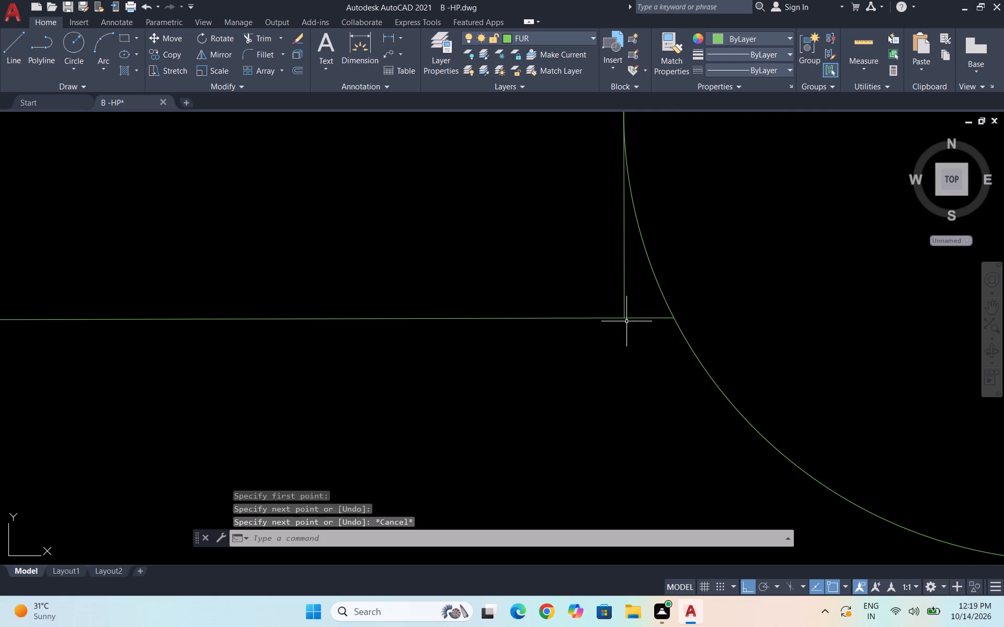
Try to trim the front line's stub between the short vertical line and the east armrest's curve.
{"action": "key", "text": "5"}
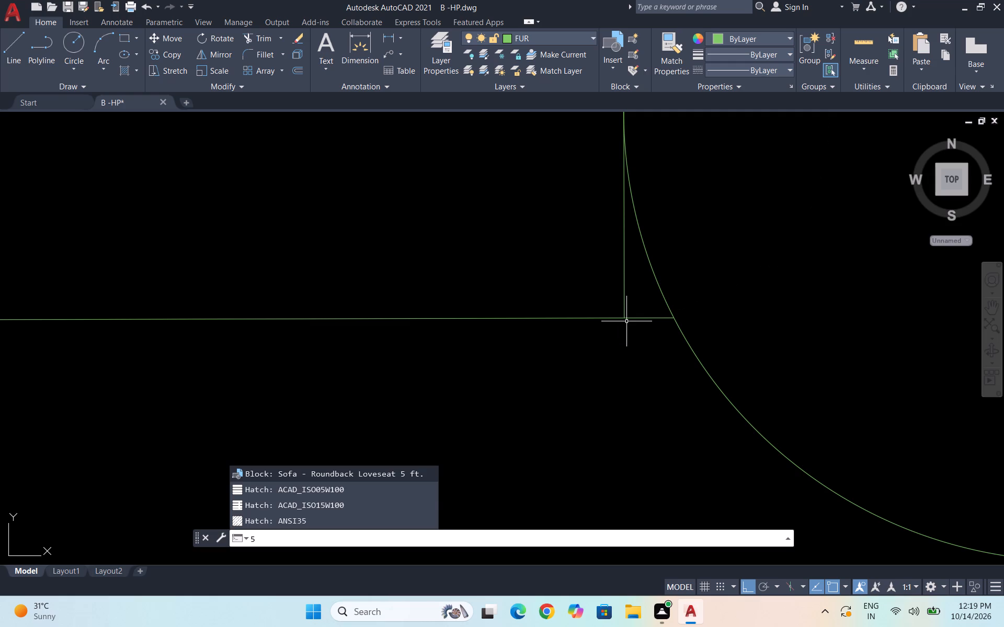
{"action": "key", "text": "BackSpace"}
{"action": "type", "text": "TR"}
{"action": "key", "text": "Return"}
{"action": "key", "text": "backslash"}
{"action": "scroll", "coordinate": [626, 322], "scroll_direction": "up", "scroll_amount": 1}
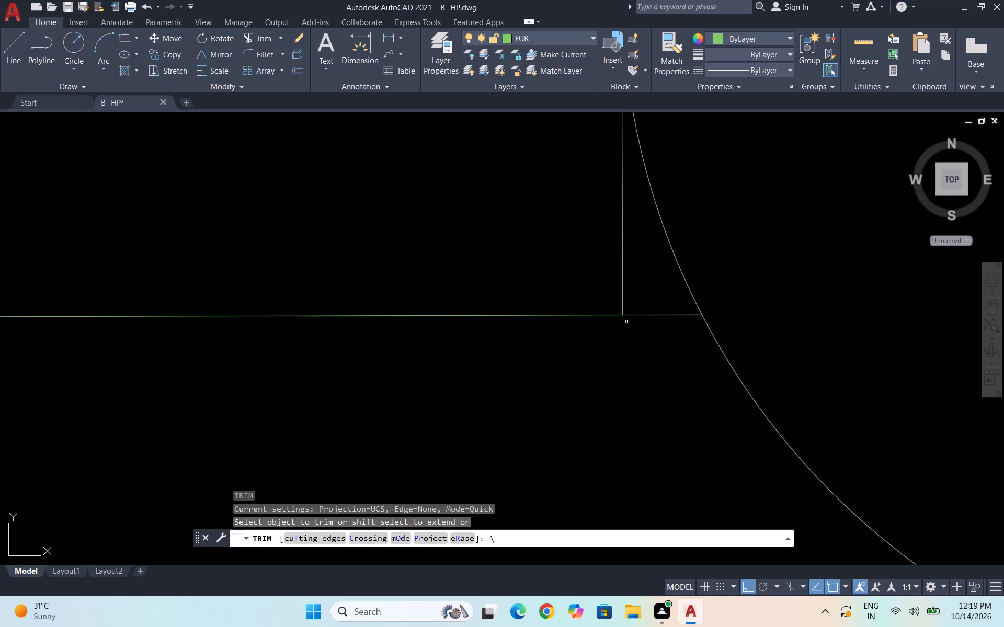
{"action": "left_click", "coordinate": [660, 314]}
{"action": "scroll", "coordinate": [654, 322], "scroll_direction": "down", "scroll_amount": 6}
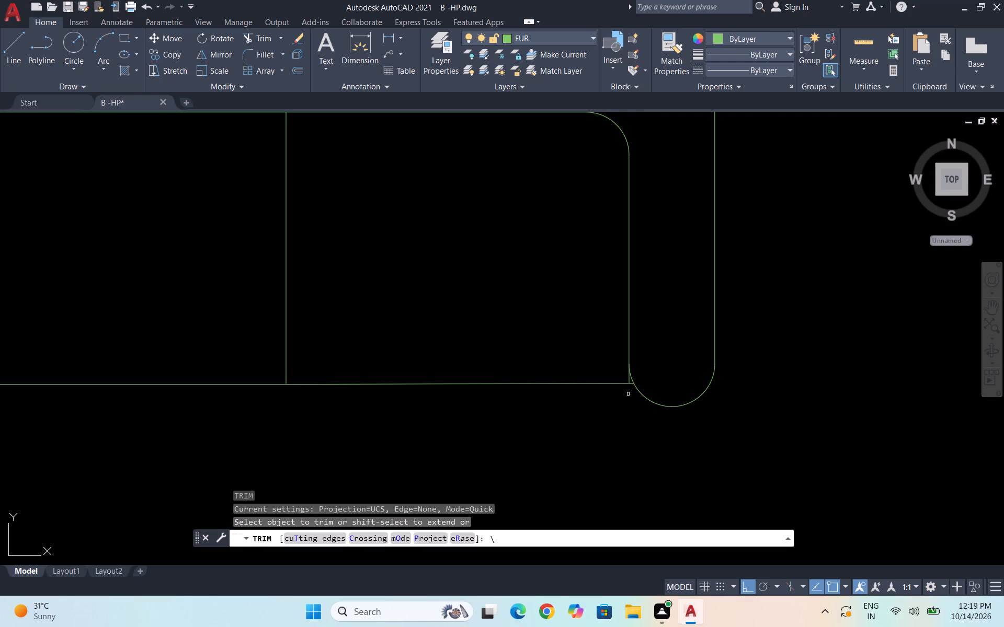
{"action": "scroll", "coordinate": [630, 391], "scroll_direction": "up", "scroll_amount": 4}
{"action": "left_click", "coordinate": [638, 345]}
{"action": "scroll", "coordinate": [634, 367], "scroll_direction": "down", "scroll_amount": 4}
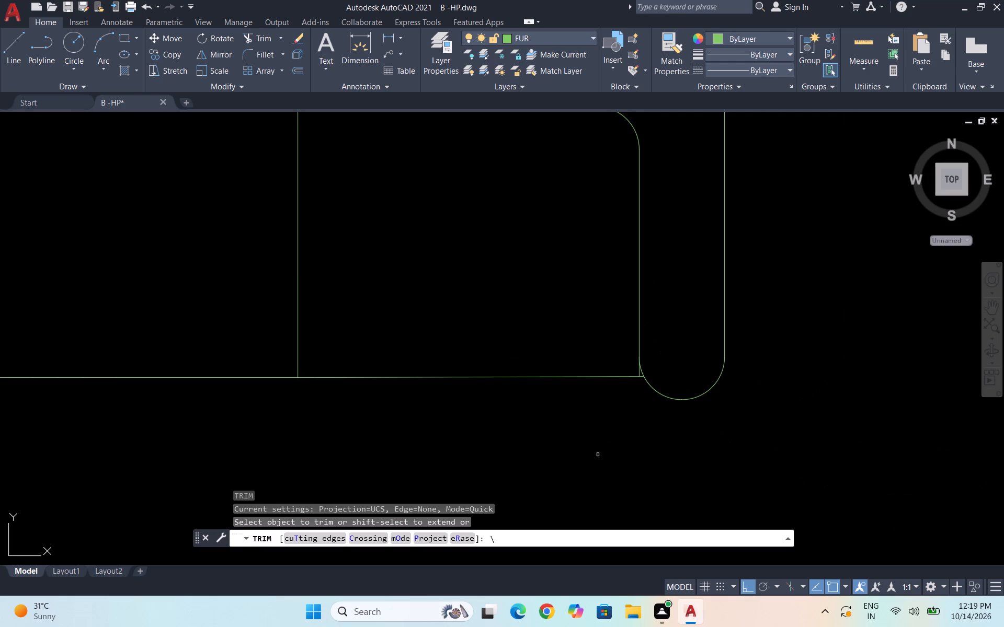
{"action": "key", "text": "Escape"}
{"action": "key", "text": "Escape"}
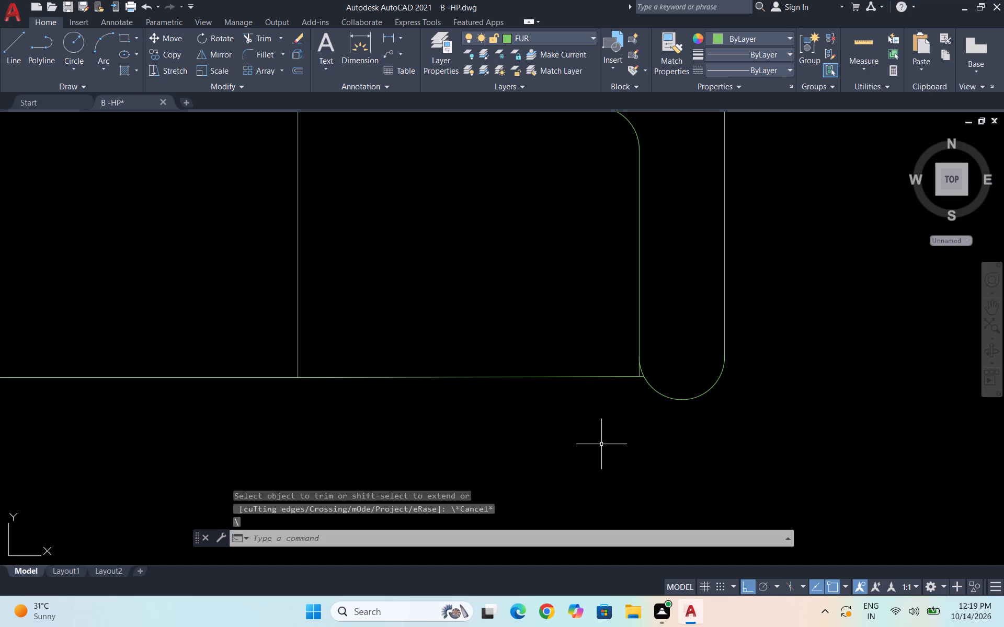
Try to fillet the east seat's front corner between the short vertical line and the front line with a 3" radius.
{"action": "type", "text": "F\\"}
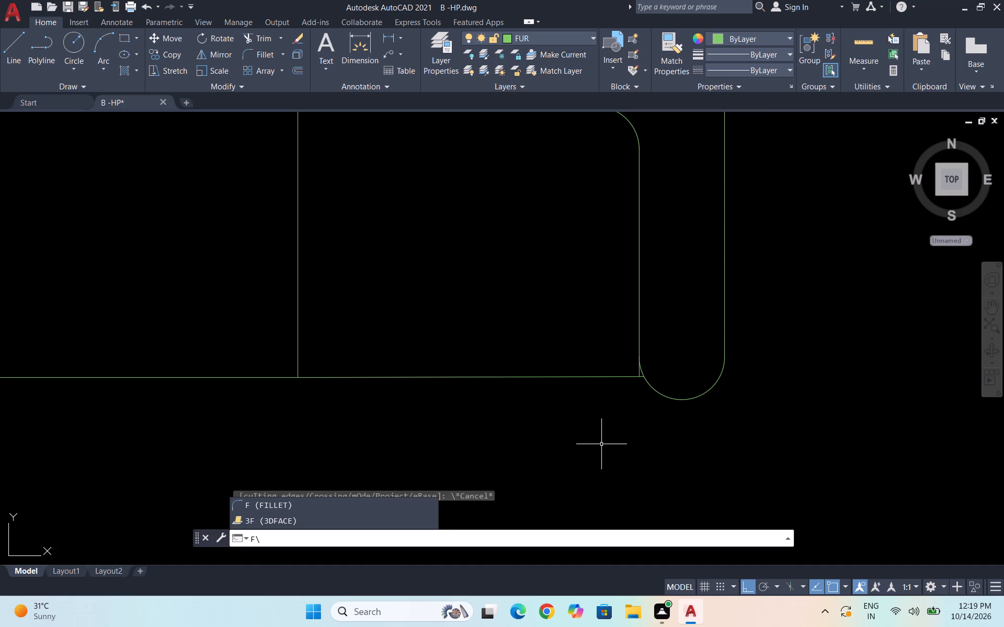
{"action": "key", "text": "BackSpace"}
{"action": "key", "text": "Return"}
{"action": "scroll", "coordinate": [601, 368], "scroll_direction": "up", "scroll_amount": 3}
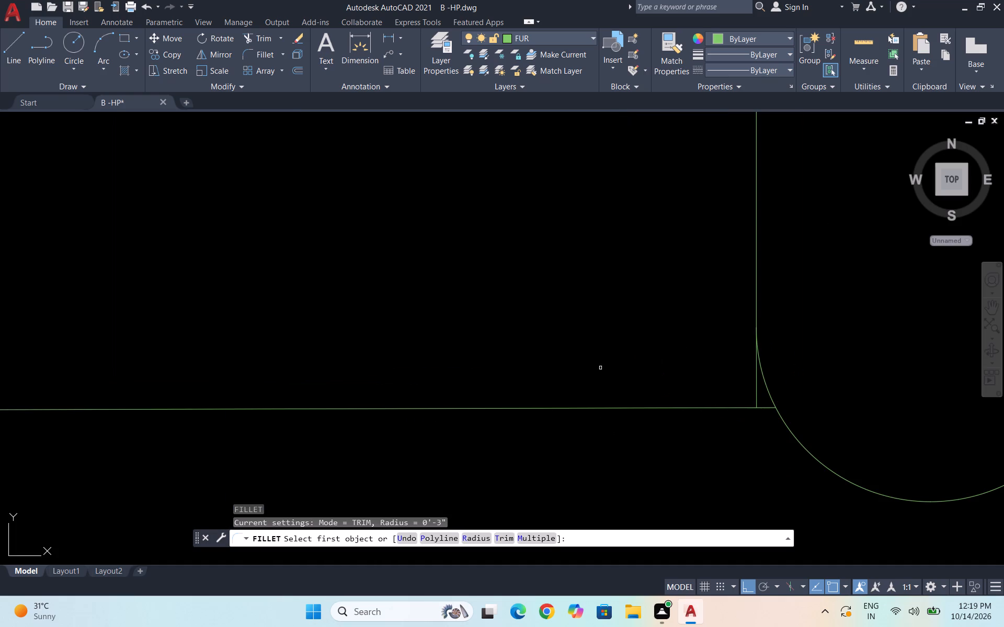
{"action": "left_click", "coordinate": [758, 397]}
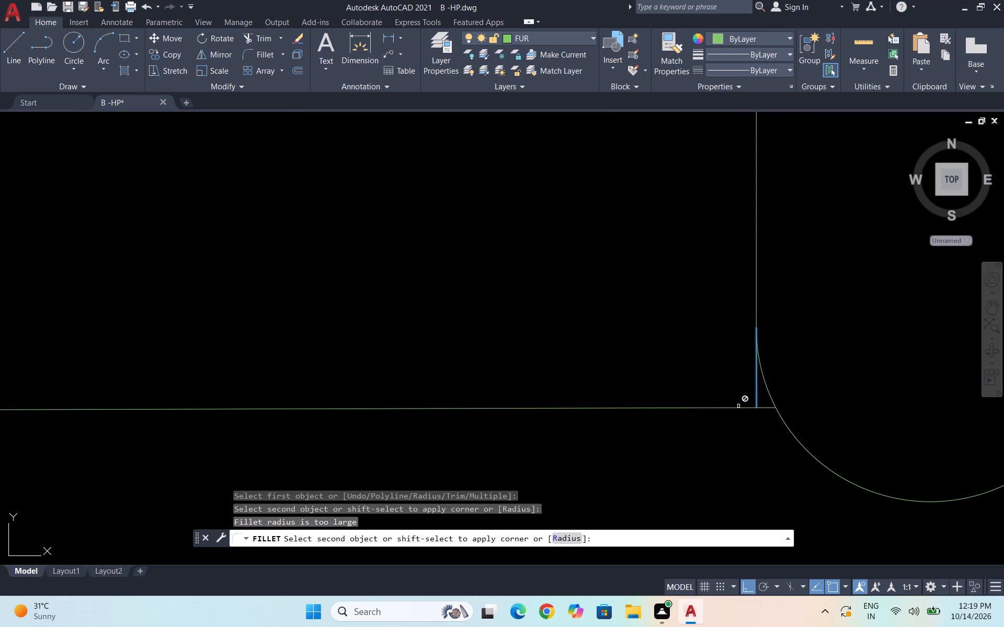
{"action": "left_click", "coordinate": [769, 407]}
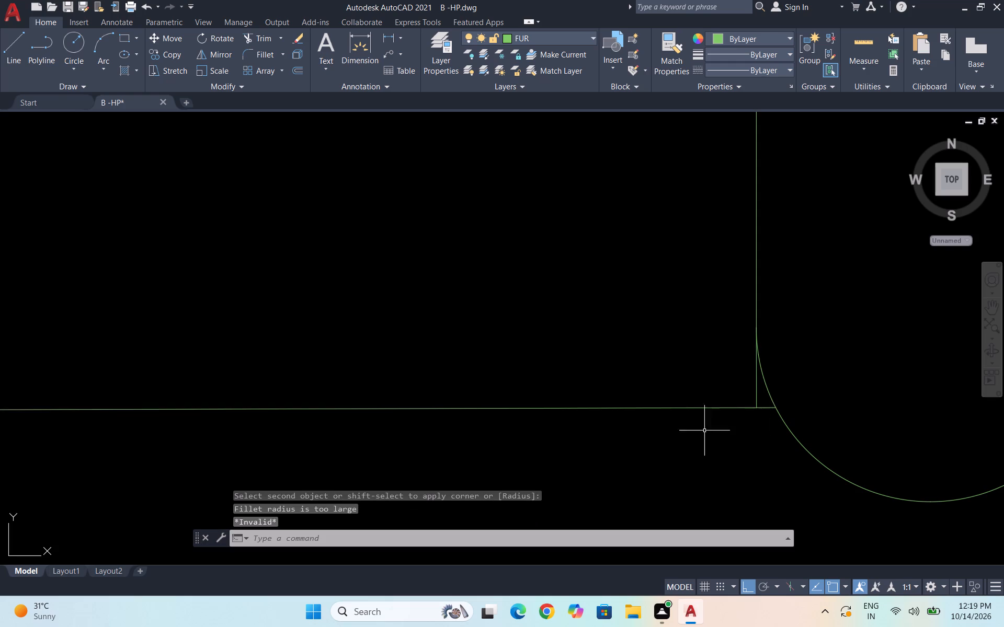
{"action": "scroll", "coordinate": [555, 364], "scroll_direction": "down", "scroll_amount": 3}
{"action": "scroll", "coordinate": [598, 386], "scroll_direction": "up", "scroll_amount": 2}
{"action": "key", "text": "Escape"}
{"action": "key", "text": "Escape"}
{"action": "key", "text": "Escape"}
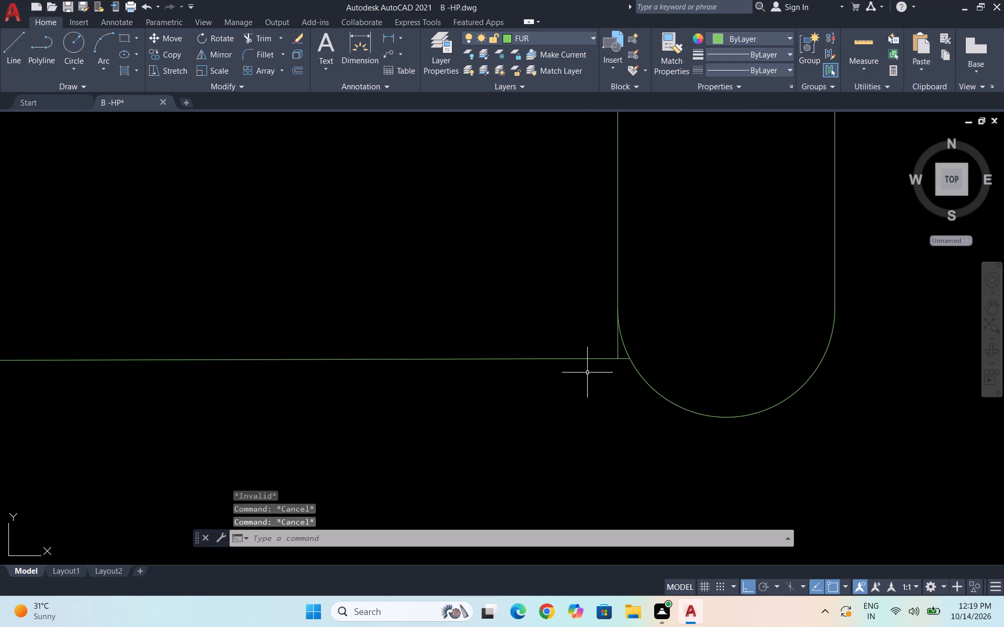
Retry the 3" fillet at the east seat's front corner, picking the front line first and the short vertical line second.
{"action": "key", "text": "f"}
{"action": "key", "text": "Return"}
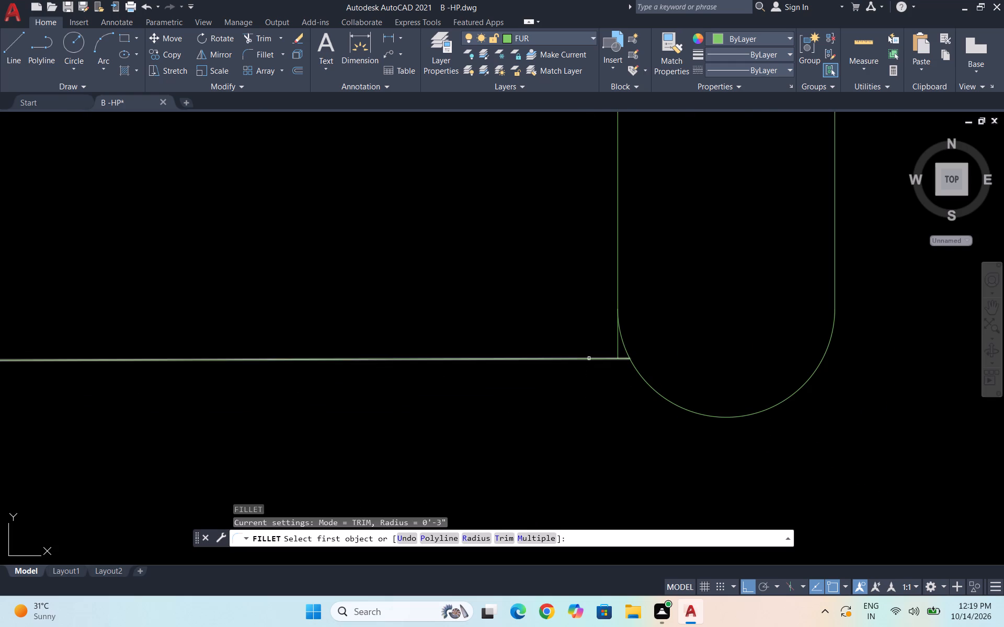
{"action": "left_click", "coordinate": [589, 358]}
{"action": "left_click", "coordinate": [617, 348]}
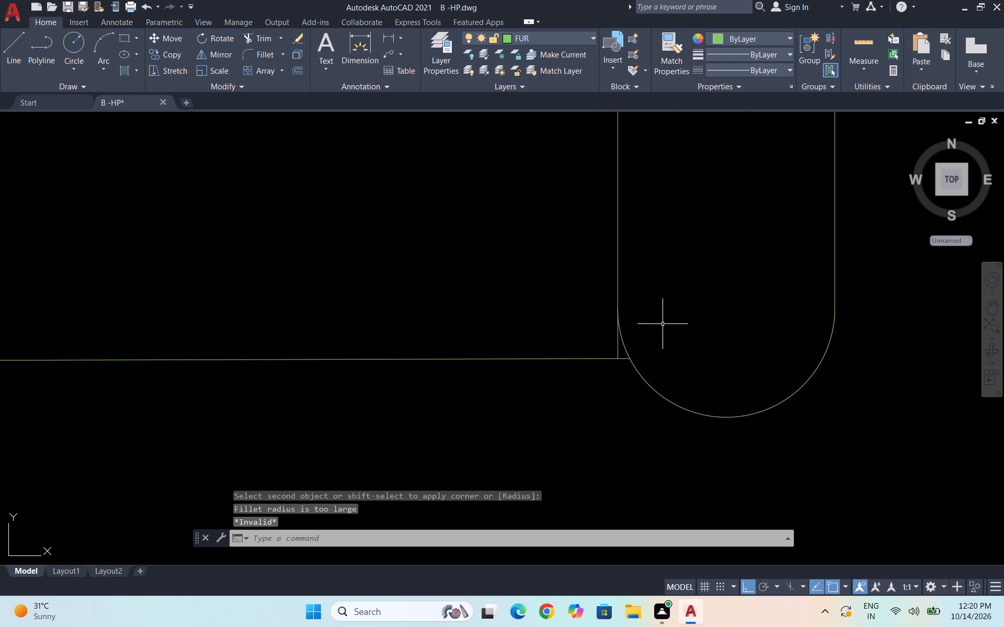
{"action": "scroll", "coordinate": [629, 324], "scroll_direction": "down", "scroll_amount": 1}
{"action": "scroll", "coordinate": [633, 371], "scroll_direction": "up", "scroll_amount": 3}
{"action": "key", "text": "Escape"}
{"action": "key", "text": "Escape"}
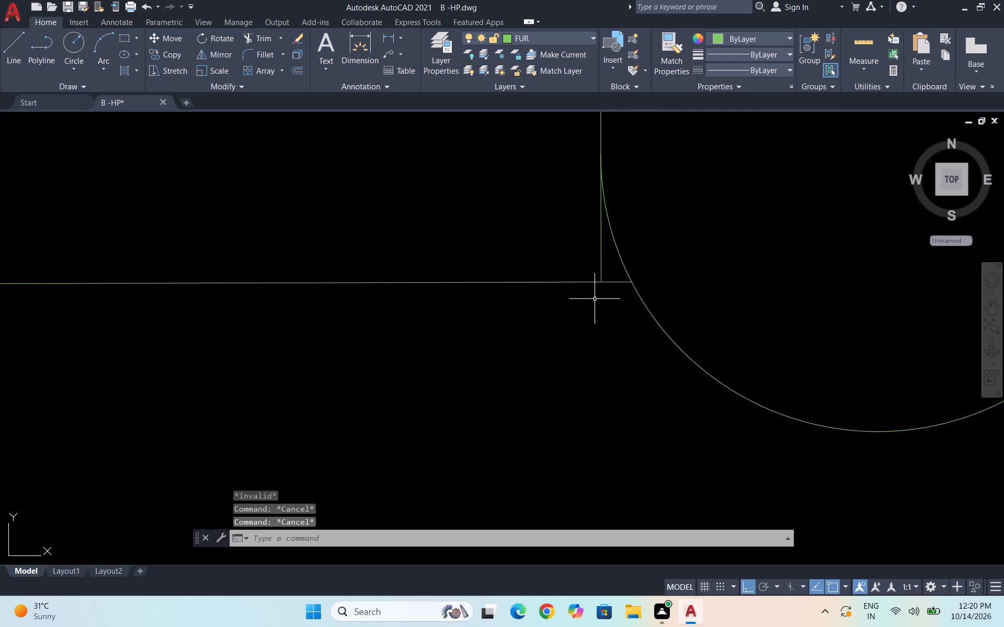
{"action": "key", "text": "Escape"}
Erase the short vertical line between the east armrest's inner arc start and the front line.
{"action": "left_click", "coordinate": [605, 256]}
{"action": "left_click", "coordinate": [566, 237]}
{"action": "key", "text": "Delete"}
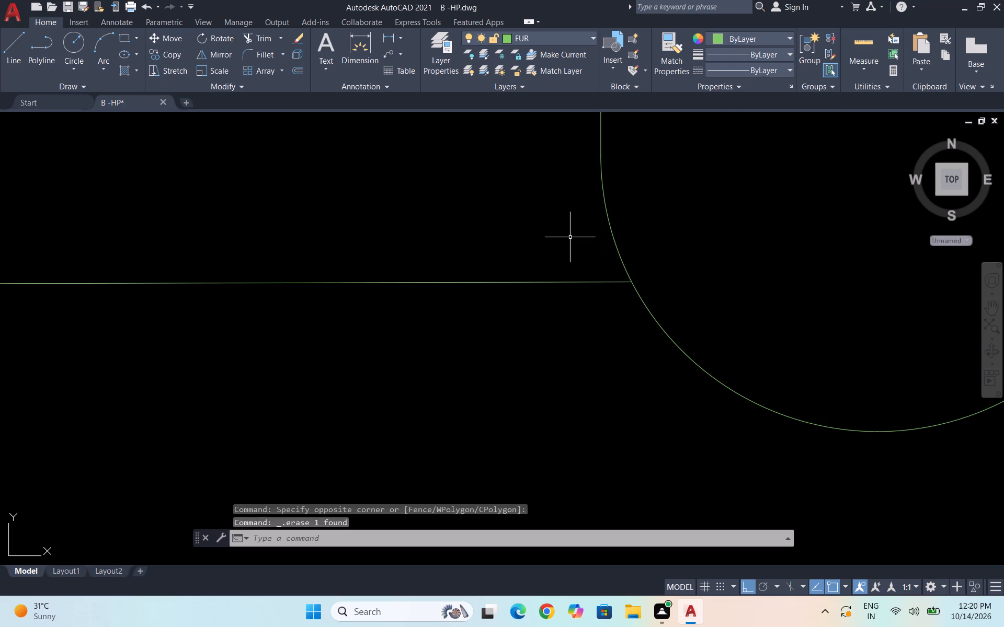
Draw a vertical line about 1" long from the east armrest's inner arc start down to the seats' front line.
{"action": "key", "text": "l"}
{"action": "key", "text": "Return"}
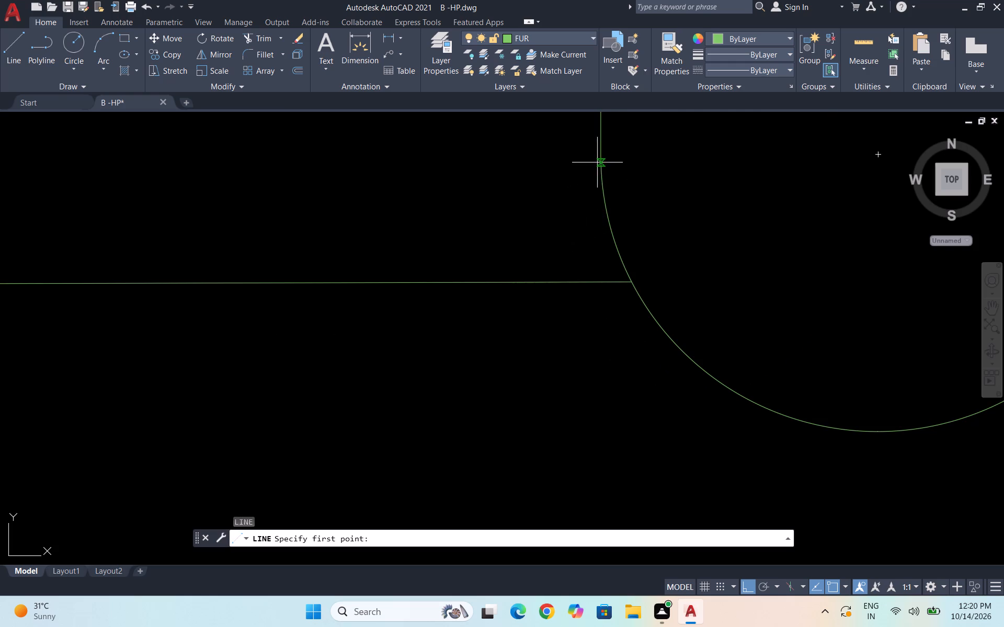
{"action": "left_click", "coordinate": [602, 153]}
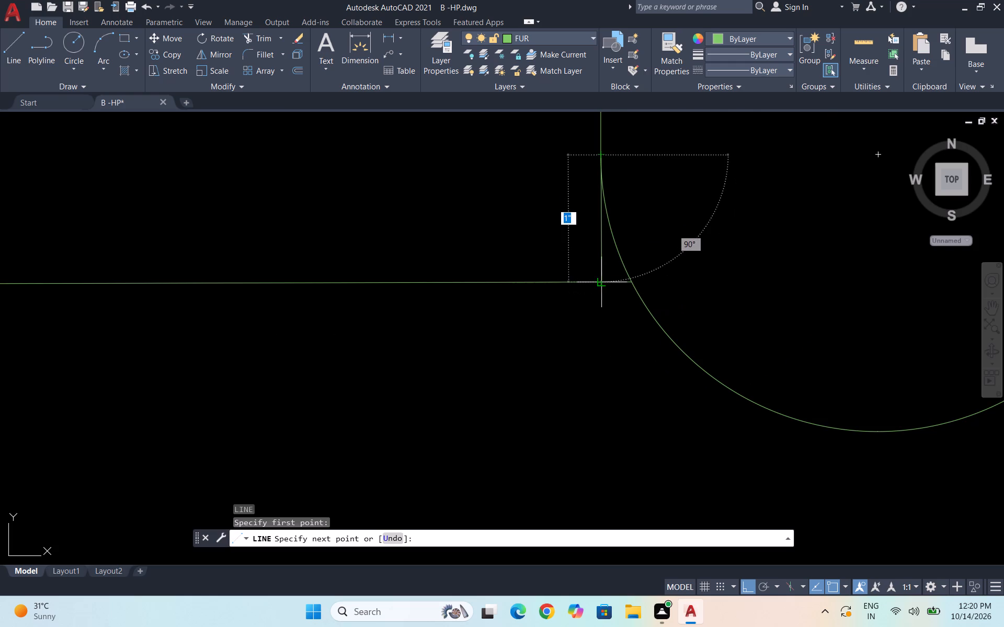
{"action": "left_click", "coordinate": [603, 280]}
{"action": "key", "text": "Escape"}
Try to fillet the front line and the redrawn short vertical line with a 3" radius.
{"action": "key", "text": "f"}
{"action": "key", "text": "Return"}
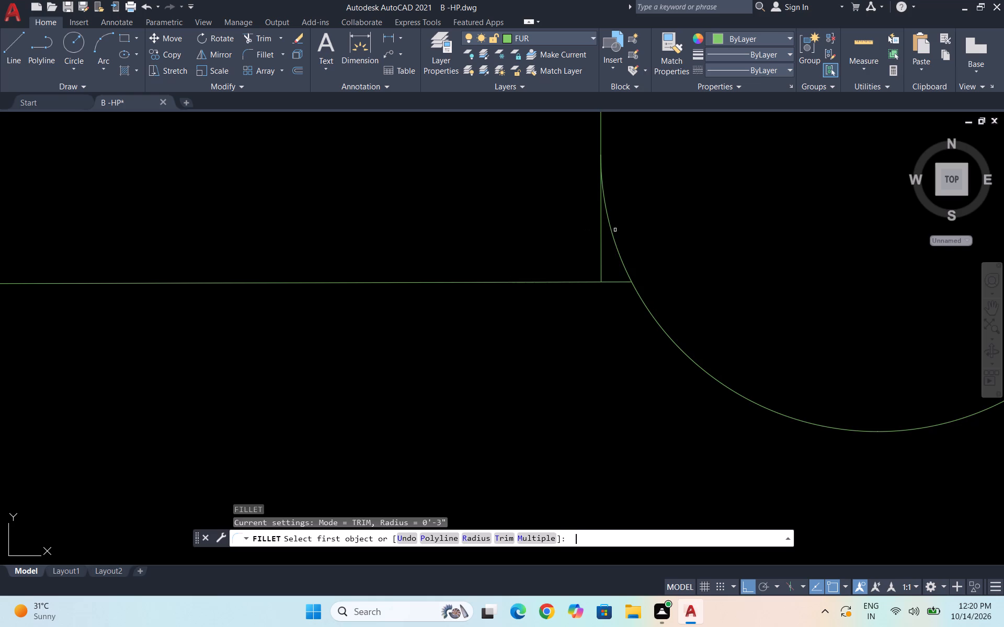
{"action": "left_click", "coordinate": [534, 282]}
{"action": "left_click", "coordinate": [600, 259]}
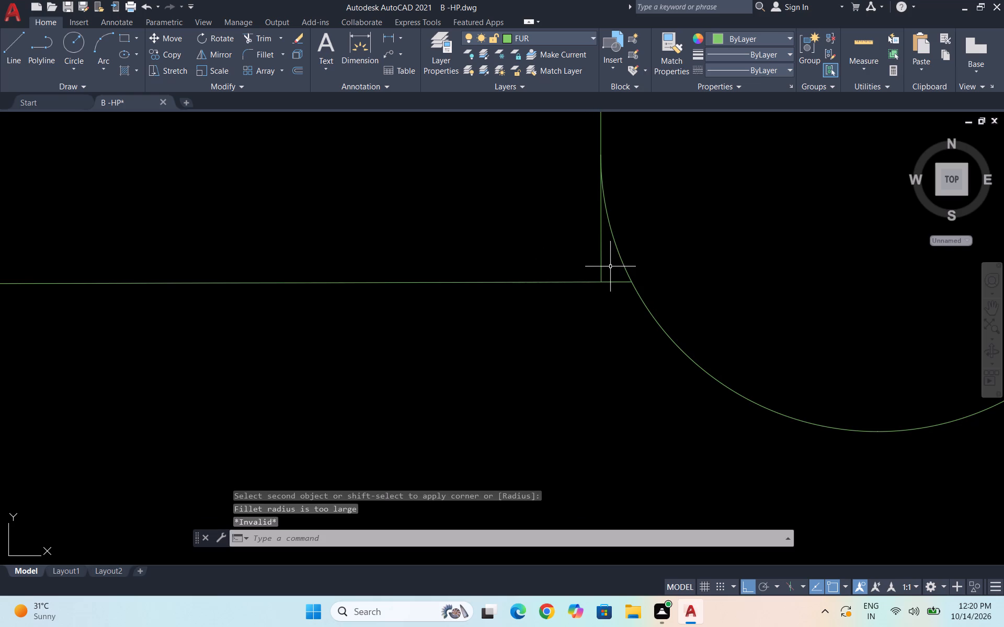
Trim the front line's stub between the short vertical line and the east armrest's curve.
{"action": "scroll", "coordinate": [614, 298], "scroll_direction": "down", "scroll_amount": 2}
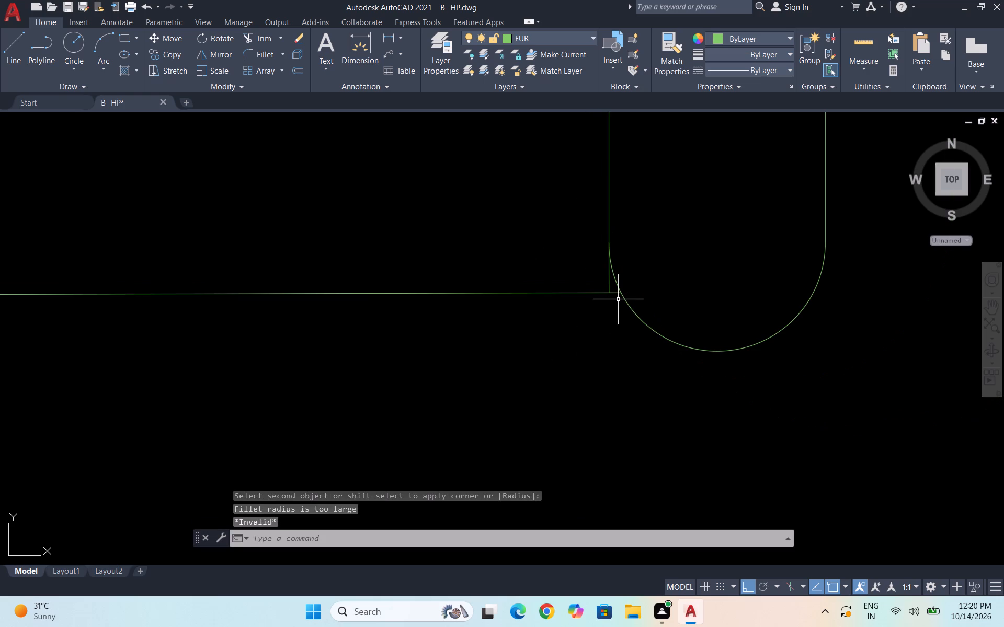
{"action": "type", "text": "TR"}
{"action": "key", "text": "Return"}
{"action": "scroll", "coordinate": [622, 295], "scroll_direction": "up", "scroll_amount": 3}
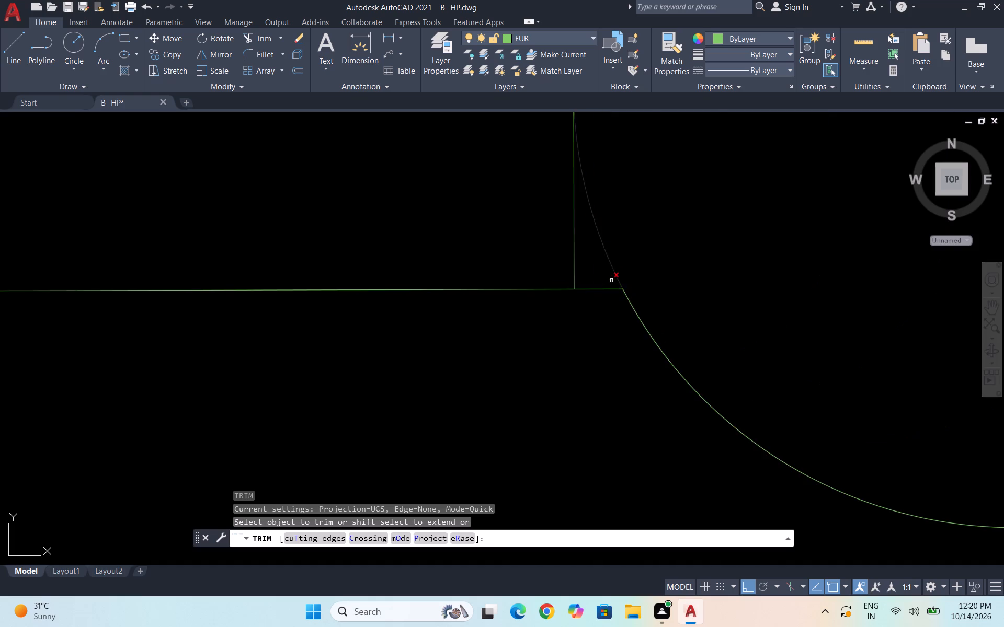
{"action": "scroll", "coordinate": [591, 293], "scroll_direction": "up", "scroll_amount": 4}
{"action": "left_click_drag", "start_coordinate": [606, 253], "coordinate": [620, 348]}
{"action": "key", "text": "Escape"}
{"action": "key", "text": "Escape"}
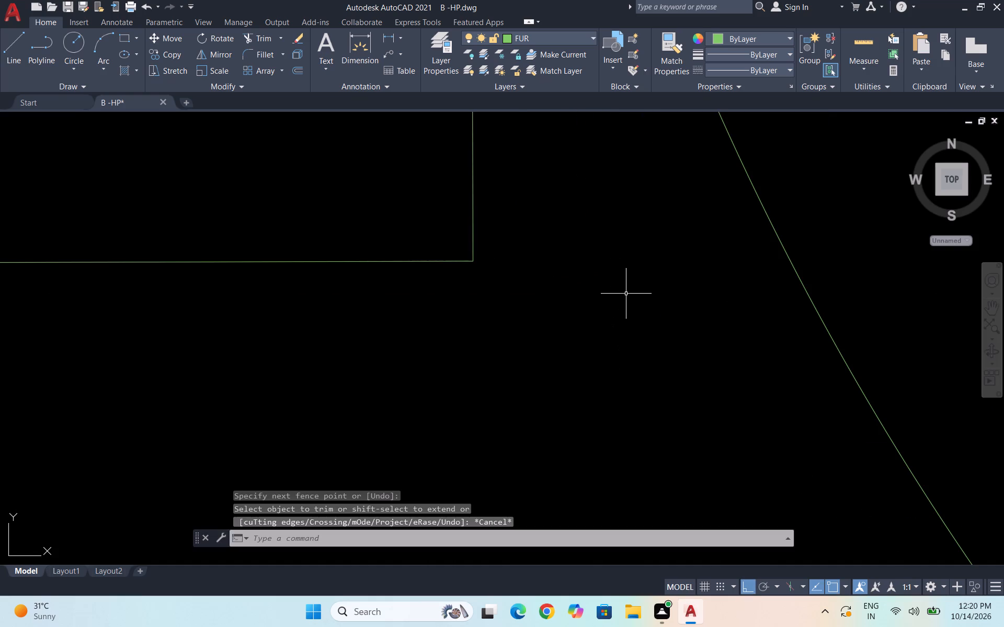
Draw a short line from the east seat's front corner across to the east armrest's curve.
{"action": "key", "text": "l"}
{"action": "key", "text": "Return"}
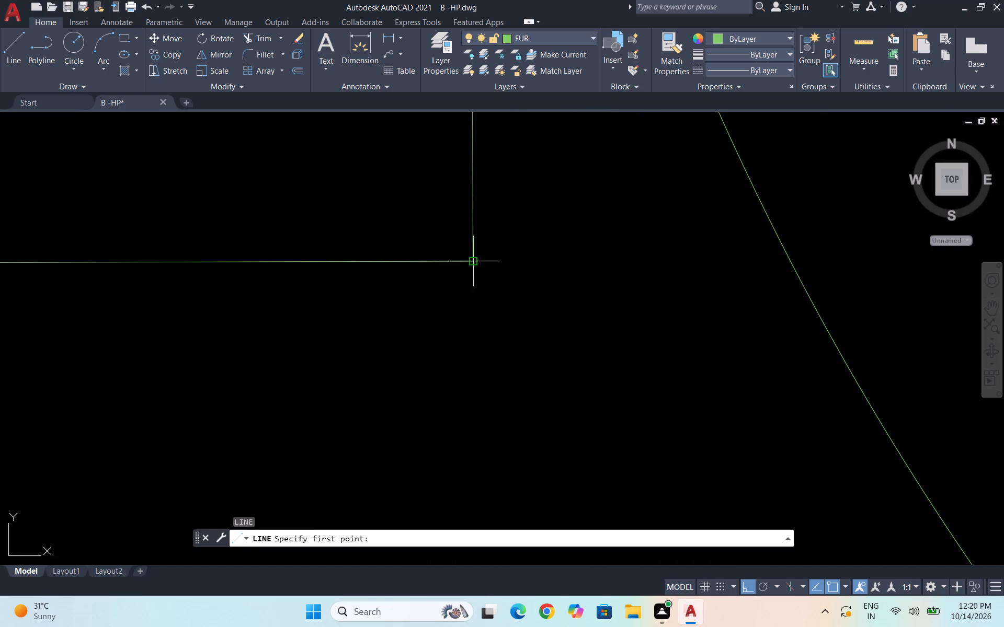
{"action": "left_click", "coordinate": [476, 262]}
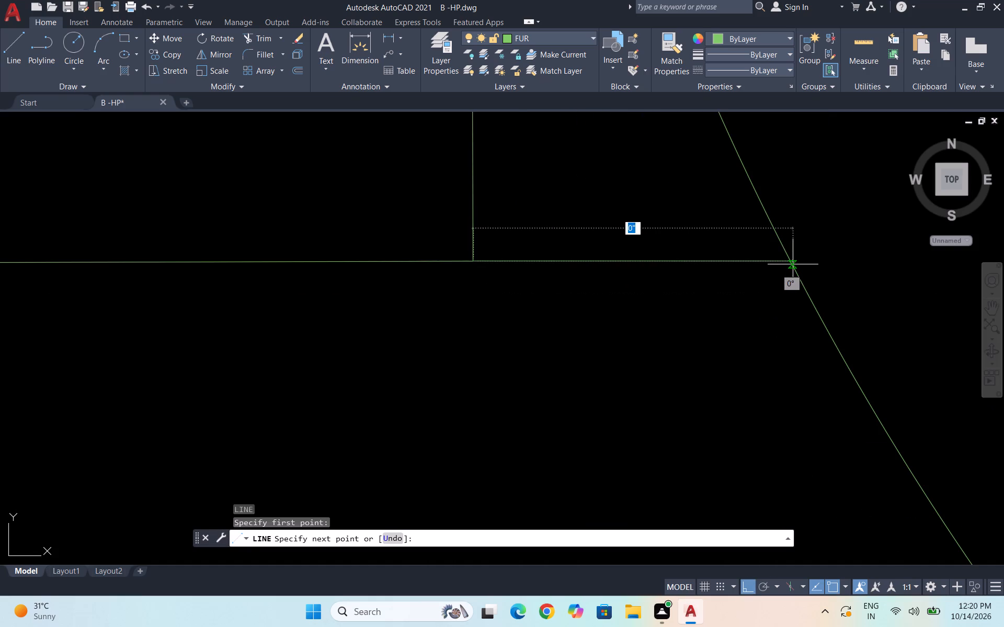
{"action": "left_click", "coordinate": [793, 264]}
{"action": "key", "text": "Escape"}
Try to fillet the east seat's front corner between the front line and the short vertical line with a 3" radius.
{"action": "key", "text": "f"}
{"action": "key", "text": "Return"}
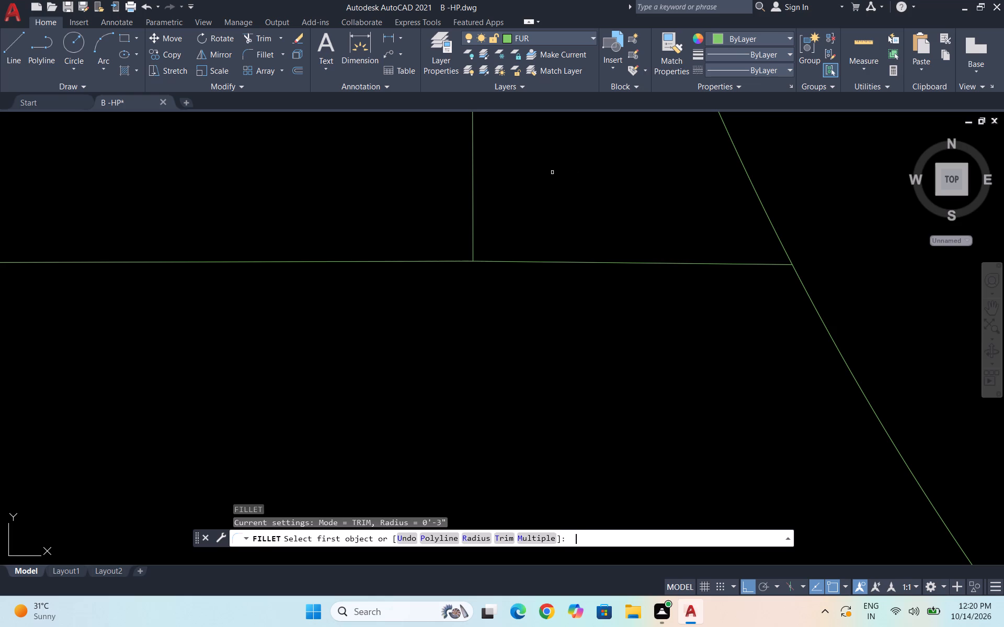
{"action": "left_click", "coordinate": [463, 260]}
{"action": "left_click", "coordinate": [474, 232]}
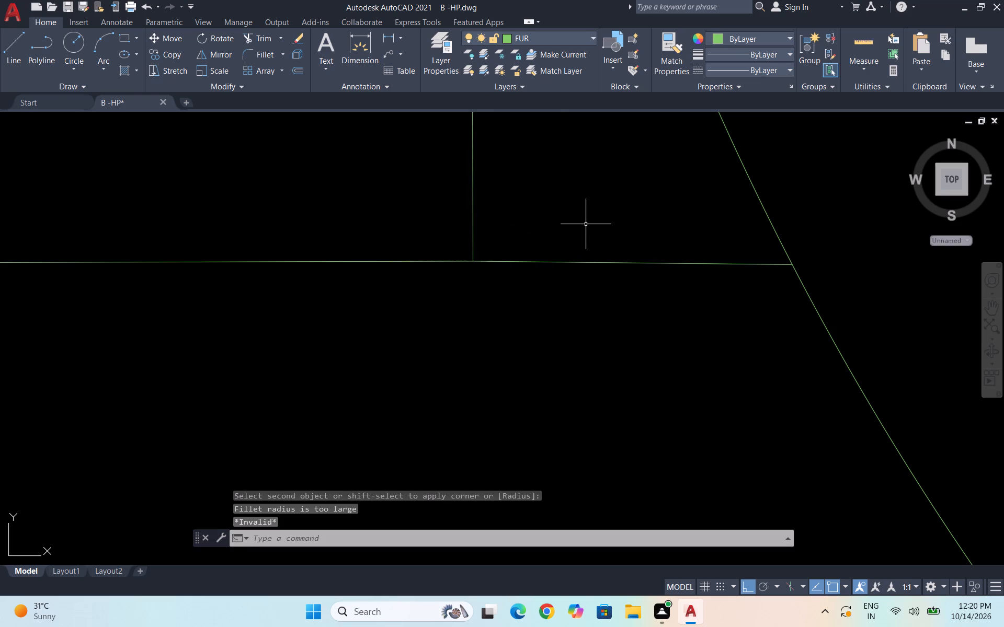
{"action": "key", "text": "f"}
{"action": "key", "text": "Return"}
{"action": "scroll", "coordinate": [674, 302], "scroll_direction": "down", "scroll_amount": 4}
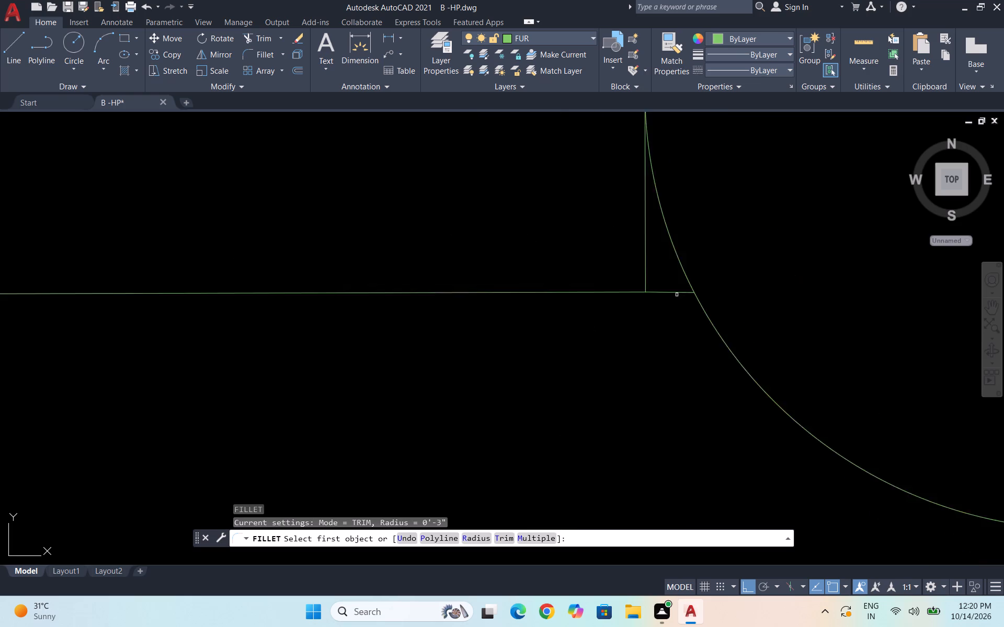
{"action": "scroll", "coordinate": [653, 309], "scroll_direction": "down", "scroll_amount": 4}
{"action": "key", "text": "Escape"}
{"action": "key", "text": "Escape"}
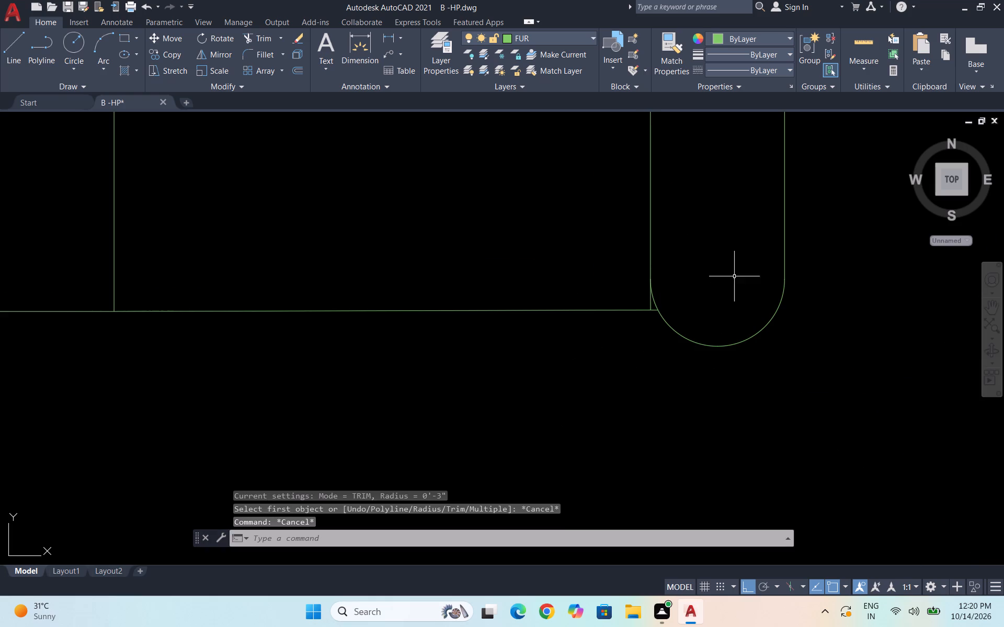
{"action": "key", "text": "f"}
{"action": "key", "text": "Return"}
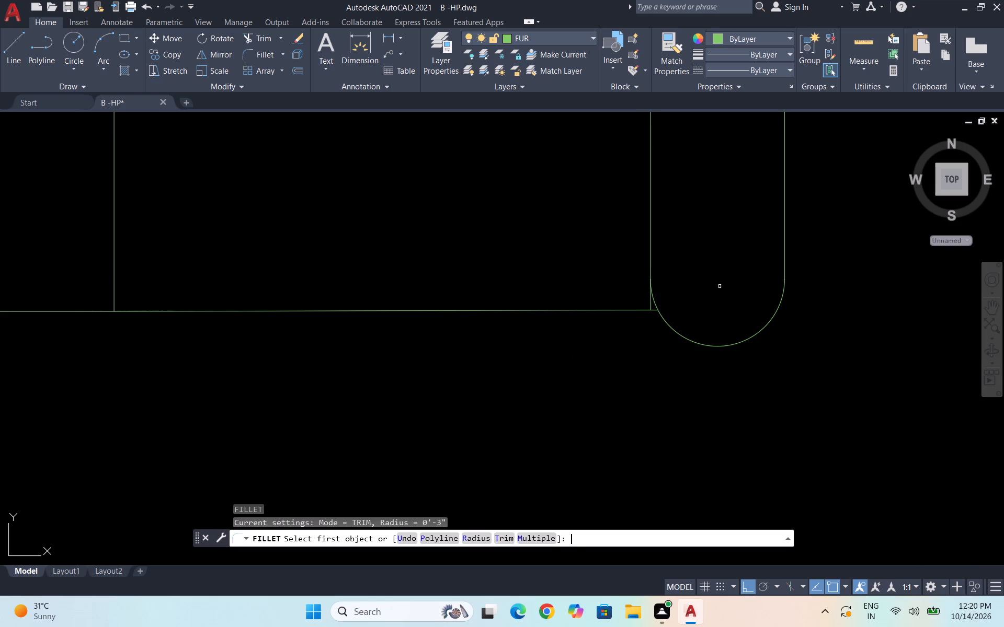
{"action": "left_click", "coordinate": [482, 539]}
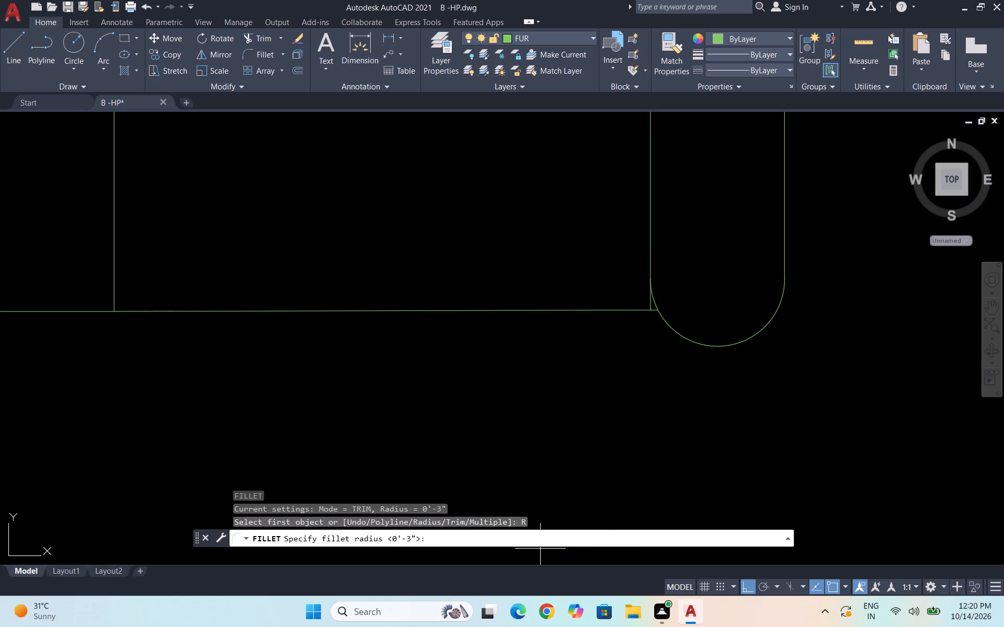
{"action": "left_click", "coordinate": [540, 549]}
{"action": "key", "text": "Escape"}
Fillet the east seat's front corner between the front line and the short vertical line with a 1" radius.
{"action": "key", "text": "f"}
{"action": "key", "text": "Return"}
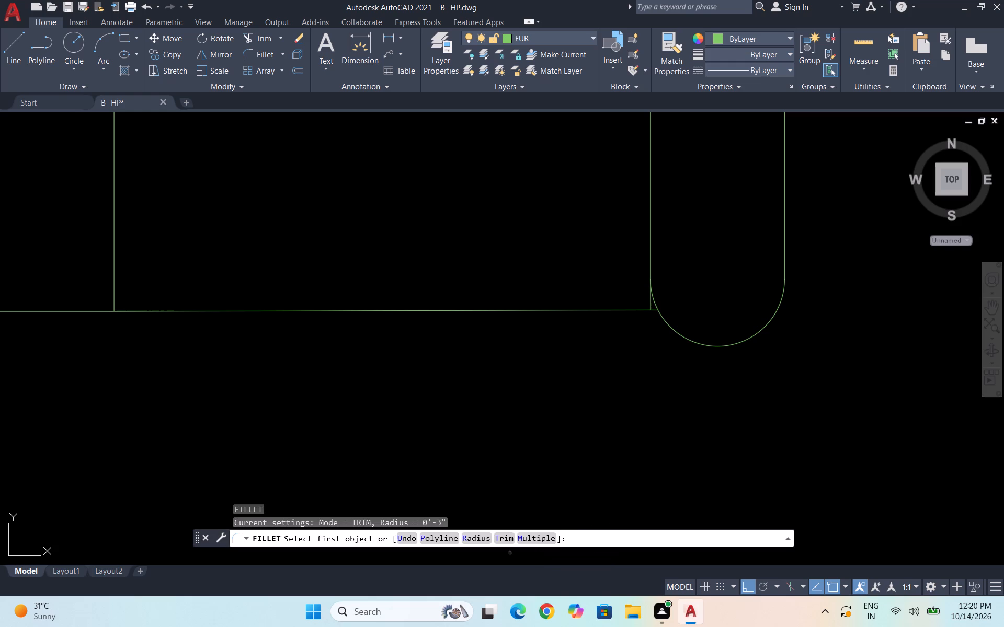
{"action": "left_click", "coordinate": [485, 544]}
{"action": "left_click", "coordinate": [484, 539]}
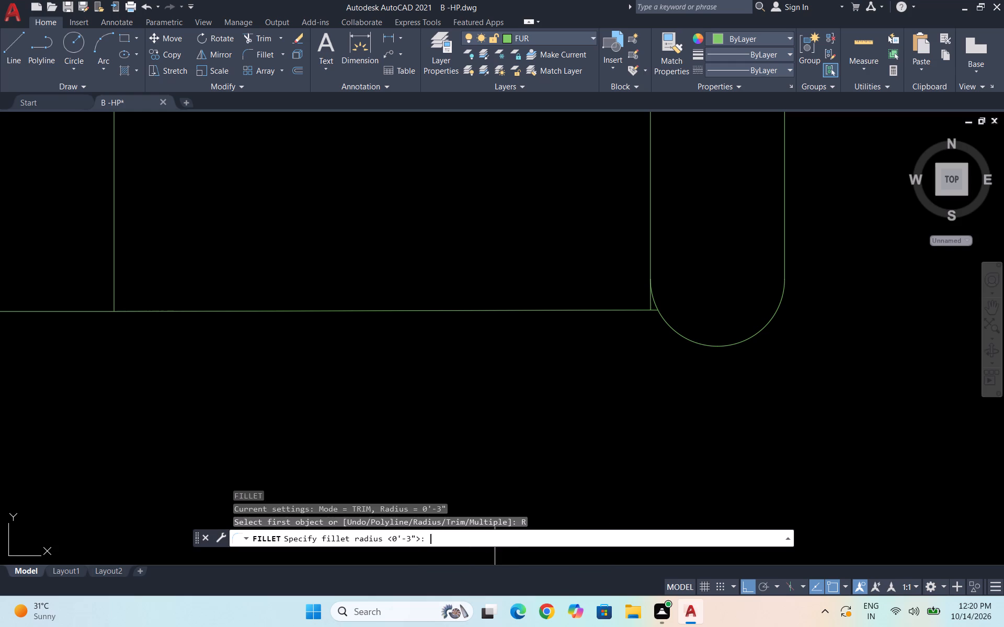
{"action": "key", "text": "1"}
{"action": "key", "text": "shift+Return"}
{"action": "key", "text": "shift+quotedbl"}
{"action": "key", "text": "Return"}
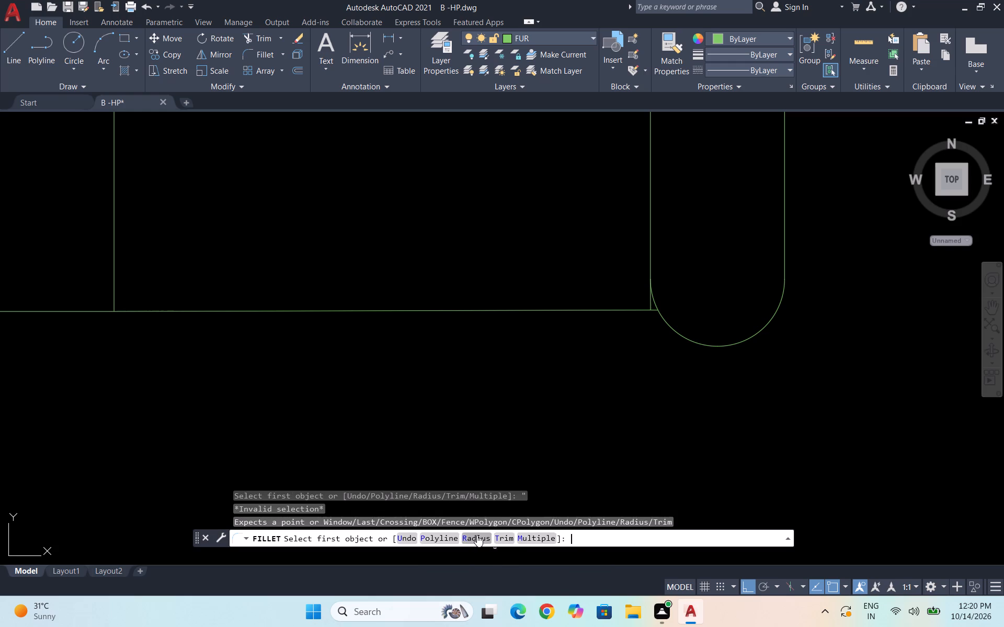
{"action": "scroll", "coordinate": [621, 311], "scroll_direction": "up", "scroll_amount": 3}
{"action": "left_click", "coordinate": [705, 304]}
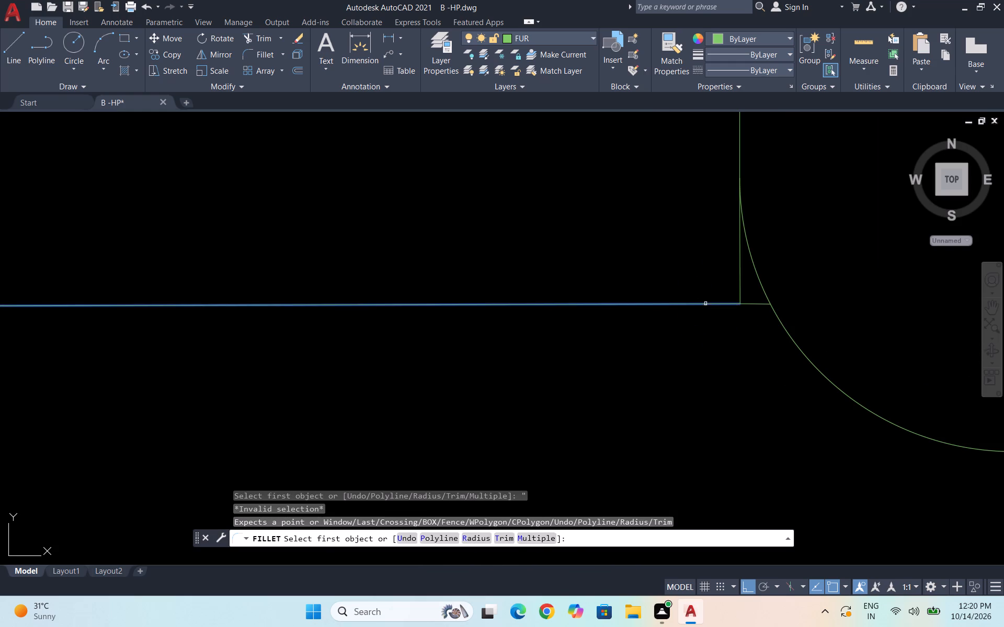
{"action": "left_click", "coordinate": [741, 282]}
{"action": "scroll", "coordinate": [704, 338], "scroll_direction": "down", "scroll_amount": 4}
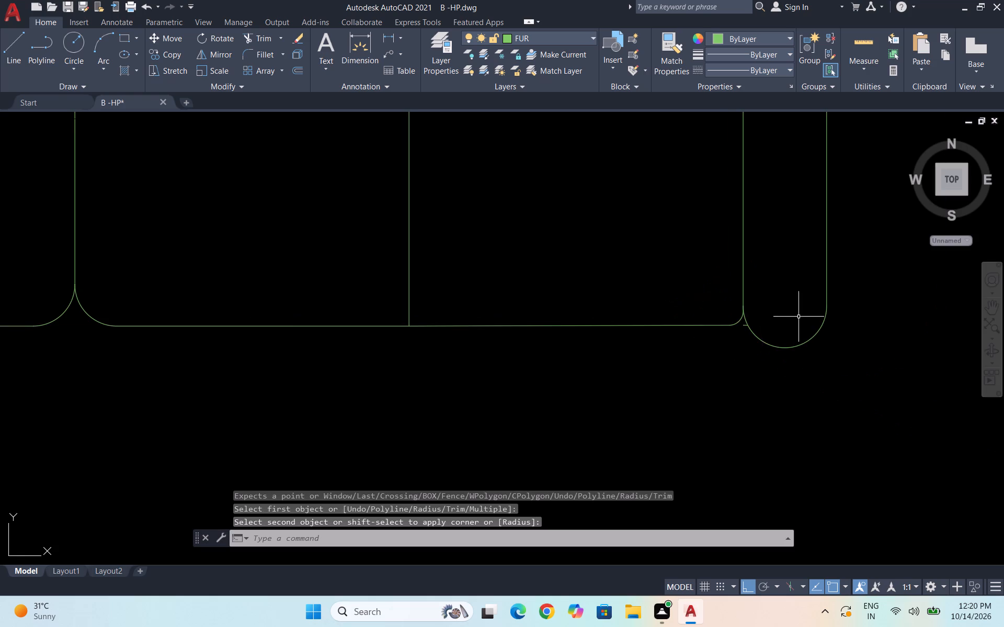
Erase the leftover short line between the east seat's rounded front corner and the east armrest's curve.
{"action": "scroll", "coordinate": [748, 329], "scroll_direction": "up", "scroll_amount": 4}
{"action": "left_click", "coordinate": [728, 312]}
{"action": "left_click", "coordinate": [715, 294]}
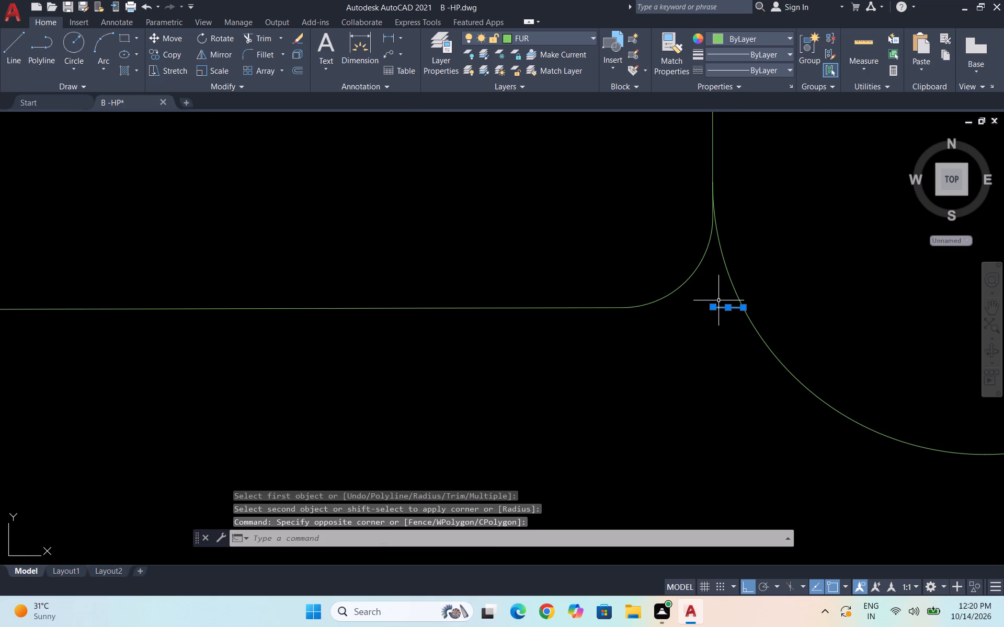
{"action": "key", "text": "Delete"}
Fillet the middle seat's front east corner between its front line and the seat divider with a 1" radius.
{"action": "scroll", "coordinate": [757, 266], "scroll_direction": "down", "scroll_amount": 4}
{"action": "scroll", "coordinate": [422, 289], "scroll_direction": "down", "scroll_amount": 3}
{"action": "scroll", "coordinate": [530, 308], "scroll_direction": "up", "scroll_amount": 1}
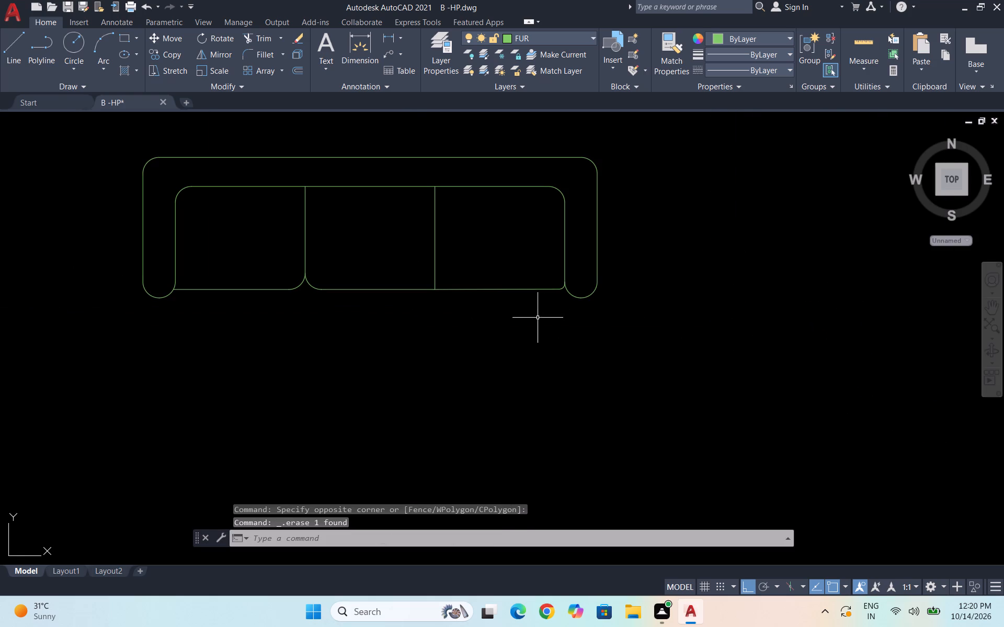
{"action": "scroll", "coordinate": [436, 285], "scroll_direction": "up", "scroll_amount": 3}
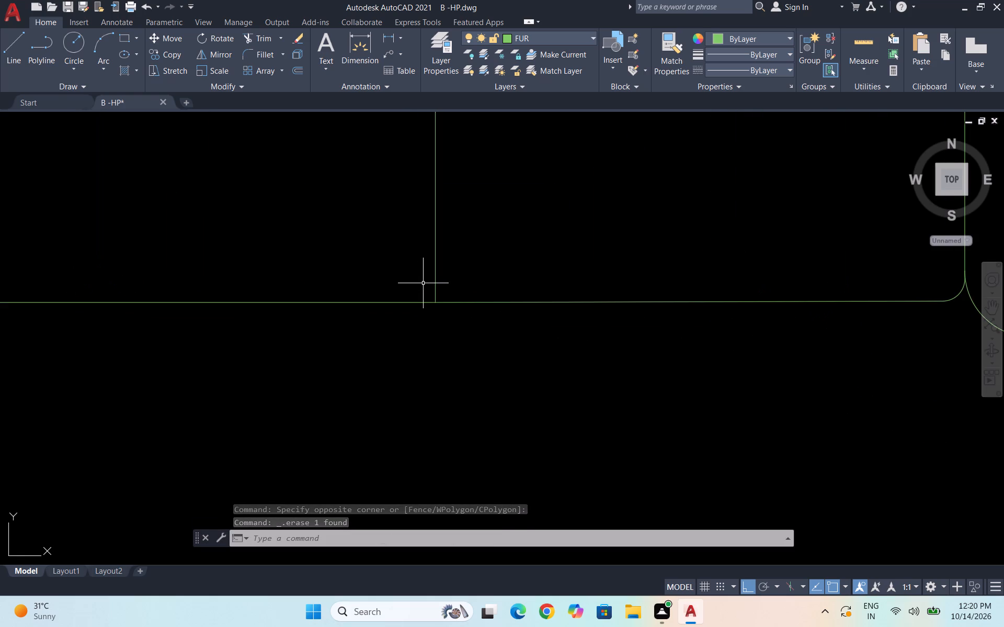
{"action": "key", "text": "f"}
{"action": "key", "text": "Return"}
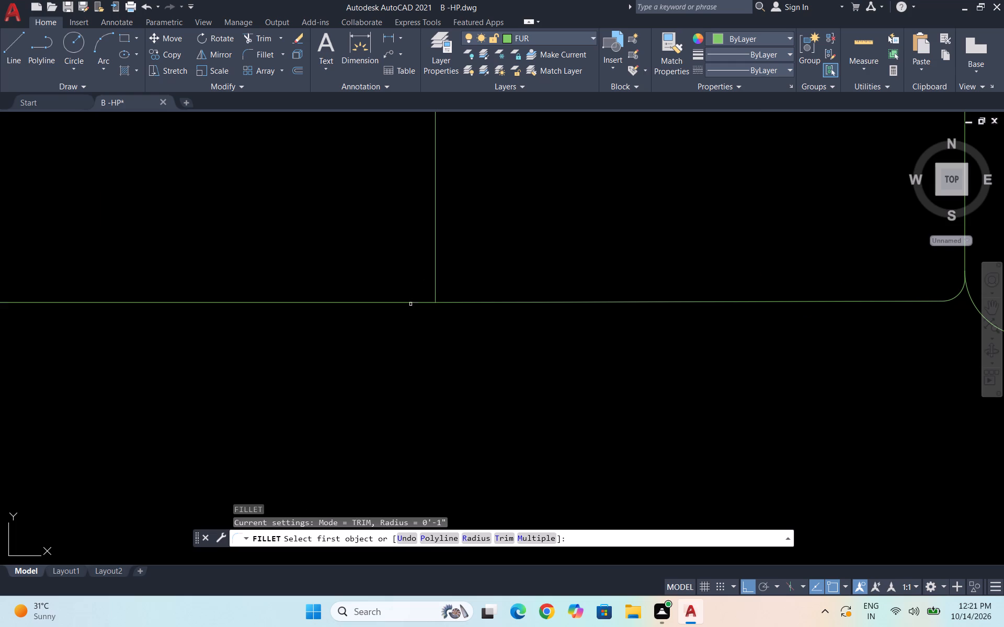
{"action": "left_click", "coordinate": [412, 304]}
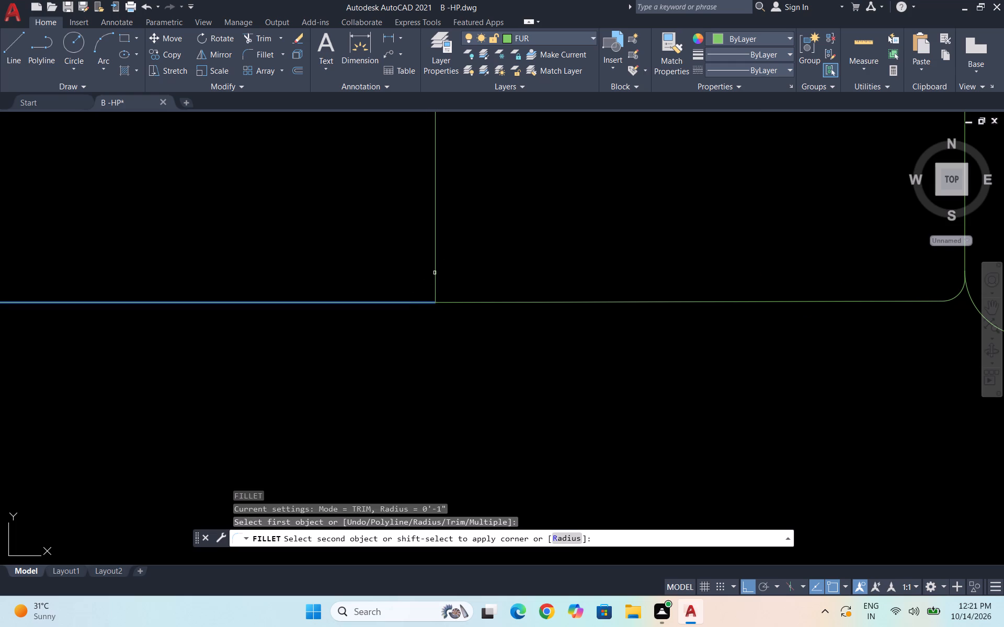
{"action": "left_click", "coordinate": [436, 246]}
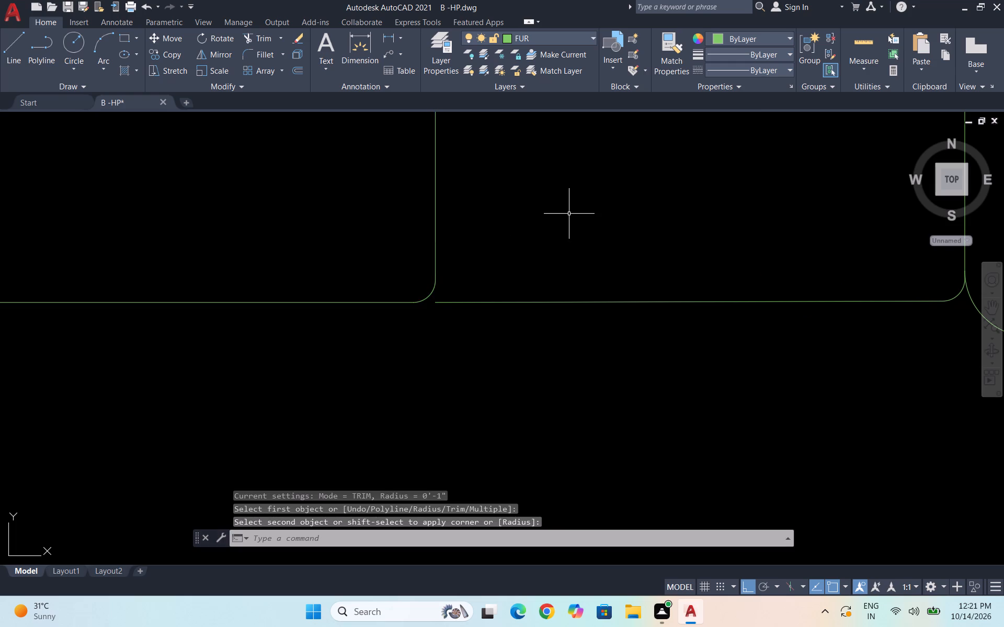
{"action": "key", "text": "Escape"}
Draw a short vertical line from the shortened divider's lower end to the east seat's front west corner.
{"action": "key", "text": "l"}
{"action": "key", "text": "Return"}
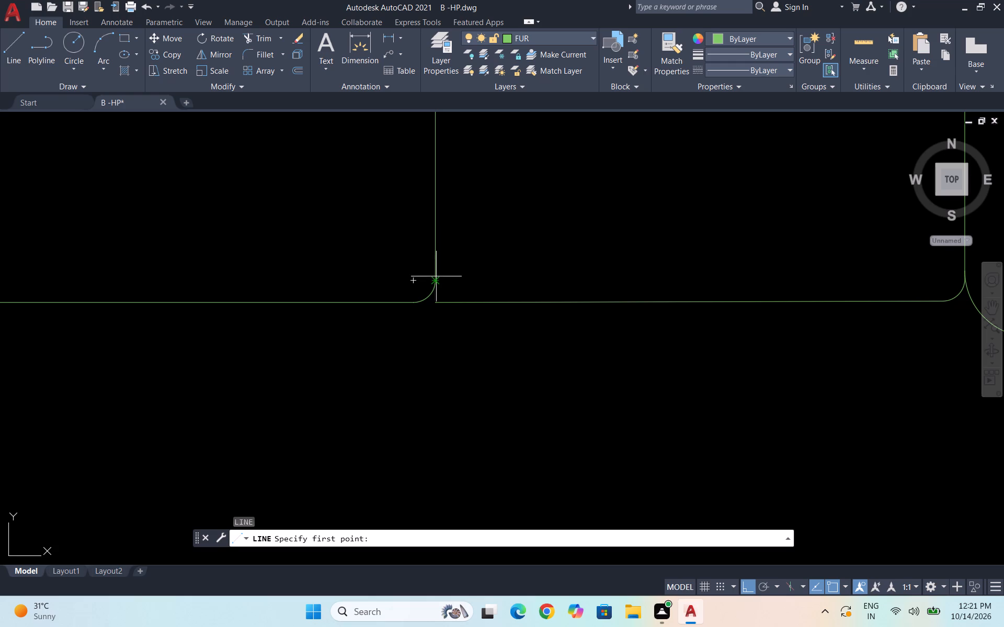
{"action": "left_click", "coordinate": [436, 278]}
{"action": "left_click", "coordinate": [435, 301]}
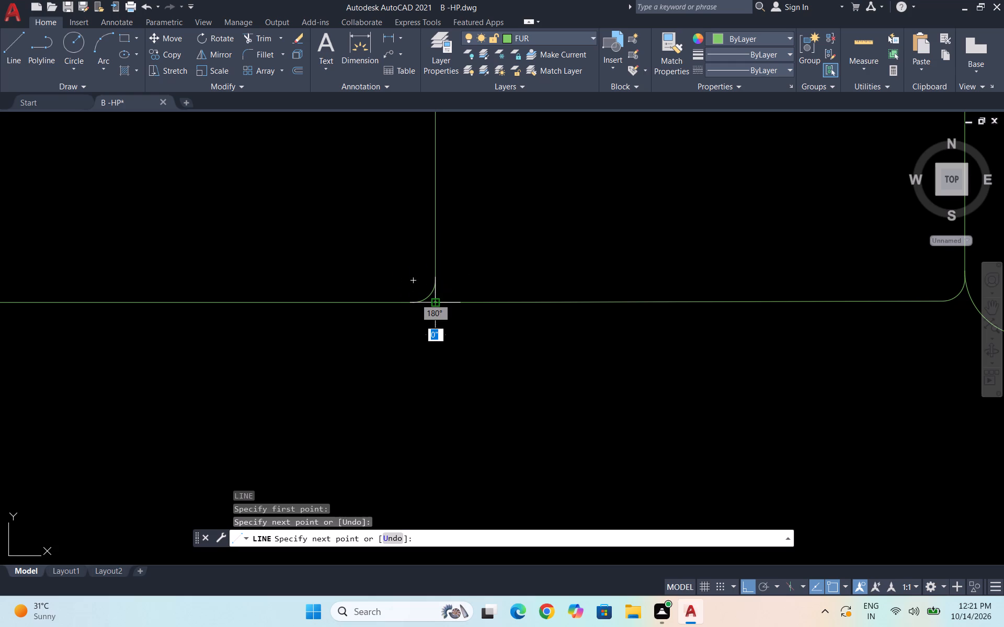
{"action": "key", "text": "Escape"}
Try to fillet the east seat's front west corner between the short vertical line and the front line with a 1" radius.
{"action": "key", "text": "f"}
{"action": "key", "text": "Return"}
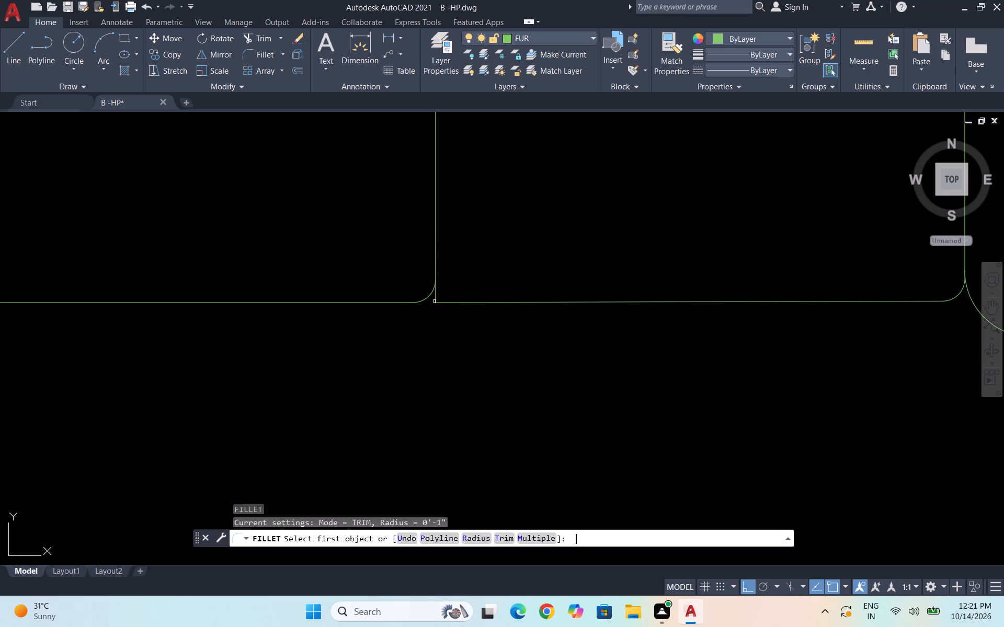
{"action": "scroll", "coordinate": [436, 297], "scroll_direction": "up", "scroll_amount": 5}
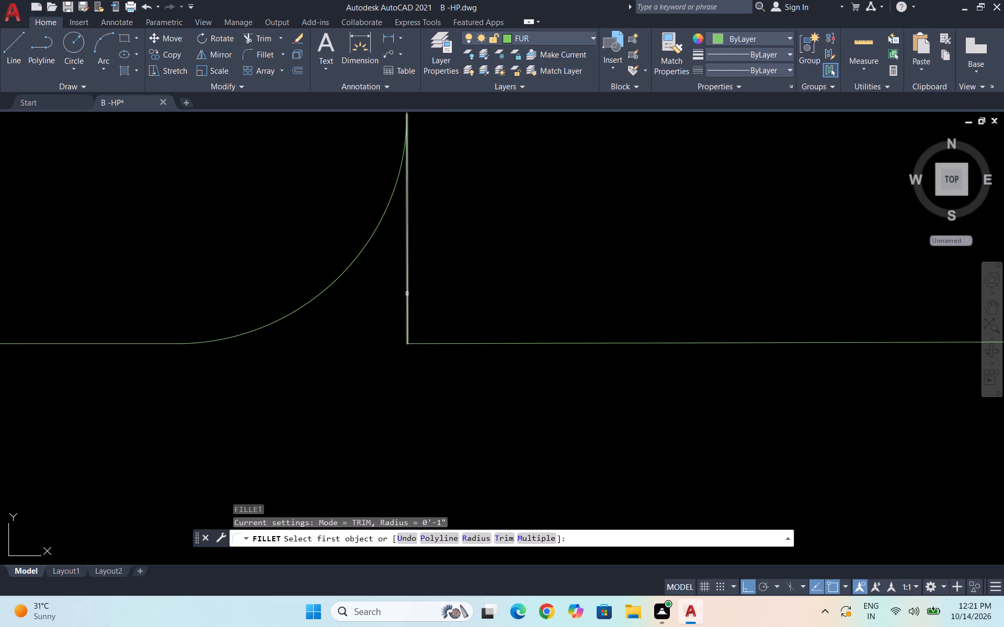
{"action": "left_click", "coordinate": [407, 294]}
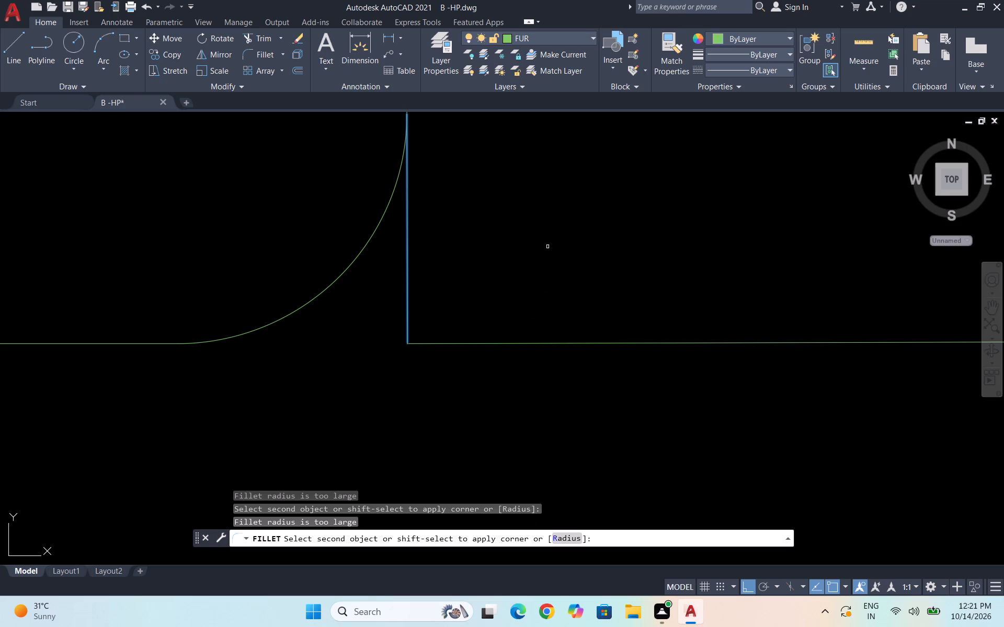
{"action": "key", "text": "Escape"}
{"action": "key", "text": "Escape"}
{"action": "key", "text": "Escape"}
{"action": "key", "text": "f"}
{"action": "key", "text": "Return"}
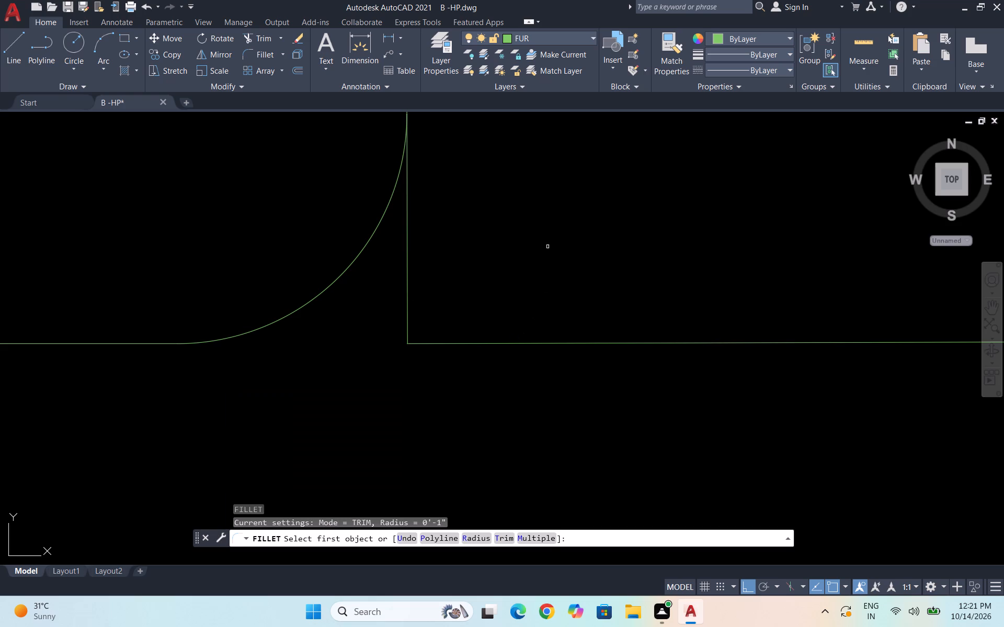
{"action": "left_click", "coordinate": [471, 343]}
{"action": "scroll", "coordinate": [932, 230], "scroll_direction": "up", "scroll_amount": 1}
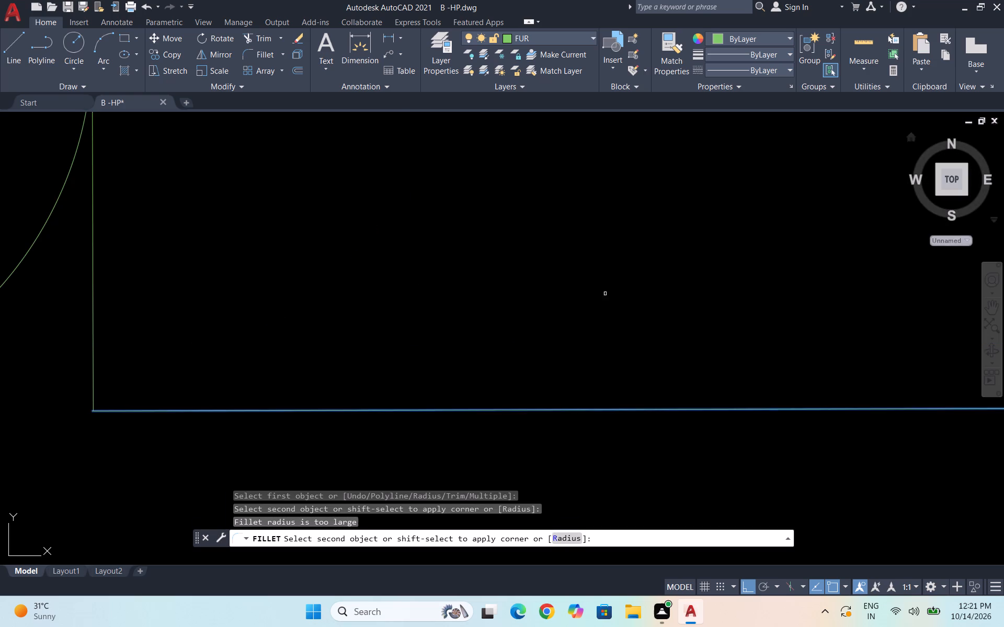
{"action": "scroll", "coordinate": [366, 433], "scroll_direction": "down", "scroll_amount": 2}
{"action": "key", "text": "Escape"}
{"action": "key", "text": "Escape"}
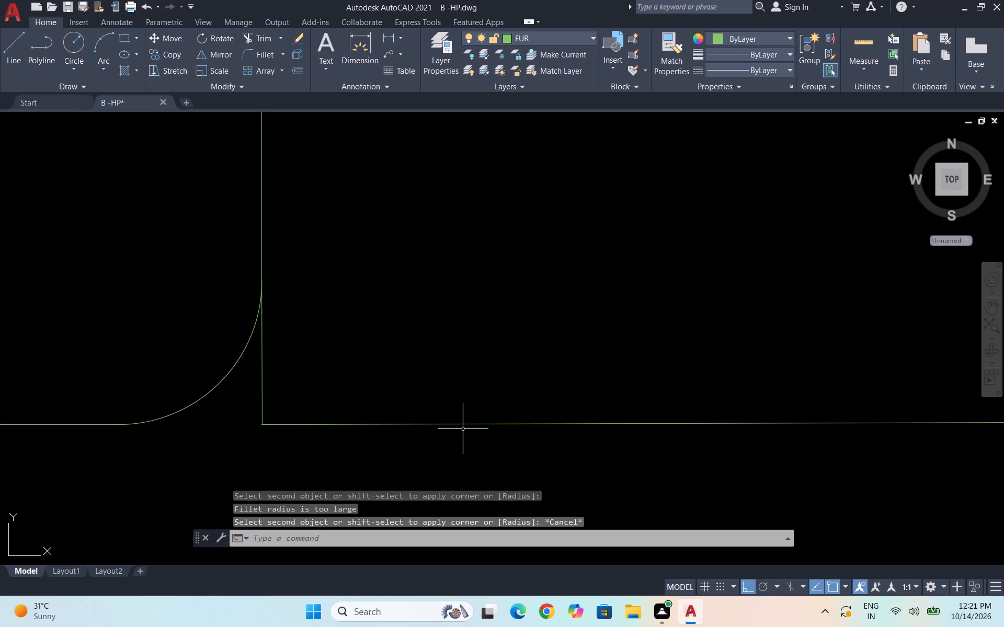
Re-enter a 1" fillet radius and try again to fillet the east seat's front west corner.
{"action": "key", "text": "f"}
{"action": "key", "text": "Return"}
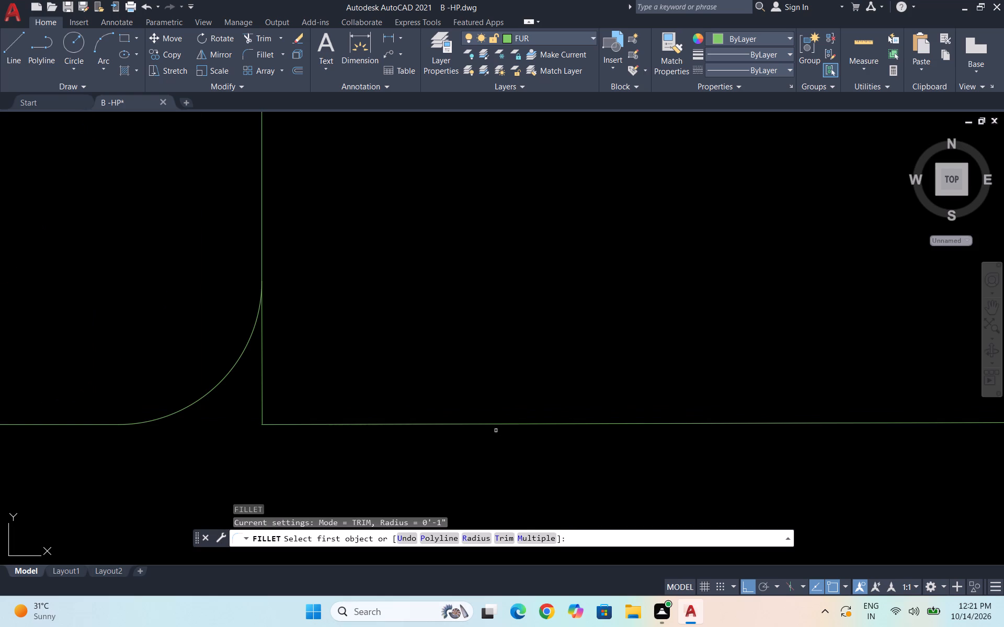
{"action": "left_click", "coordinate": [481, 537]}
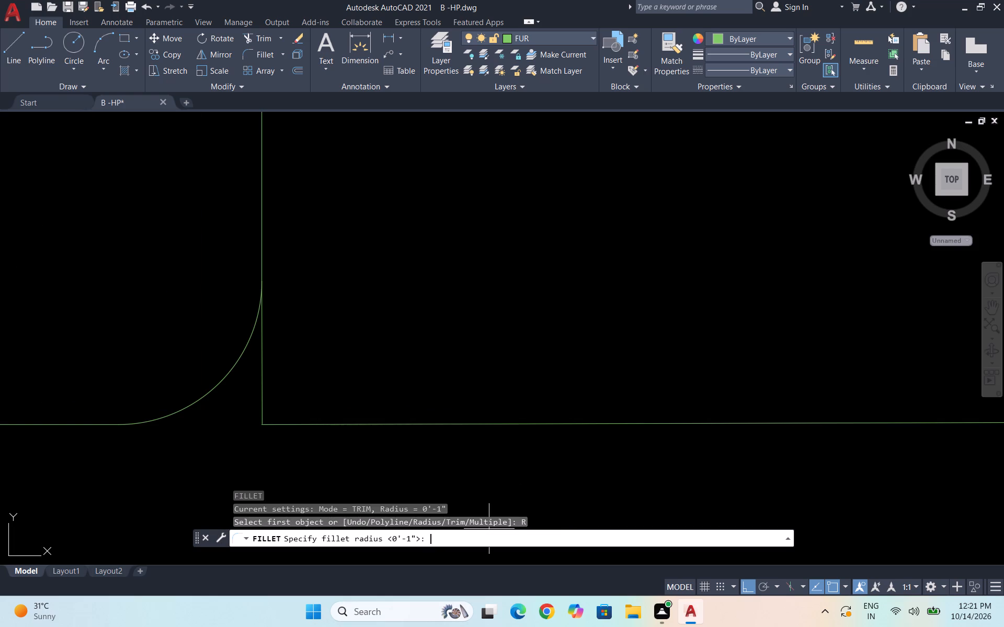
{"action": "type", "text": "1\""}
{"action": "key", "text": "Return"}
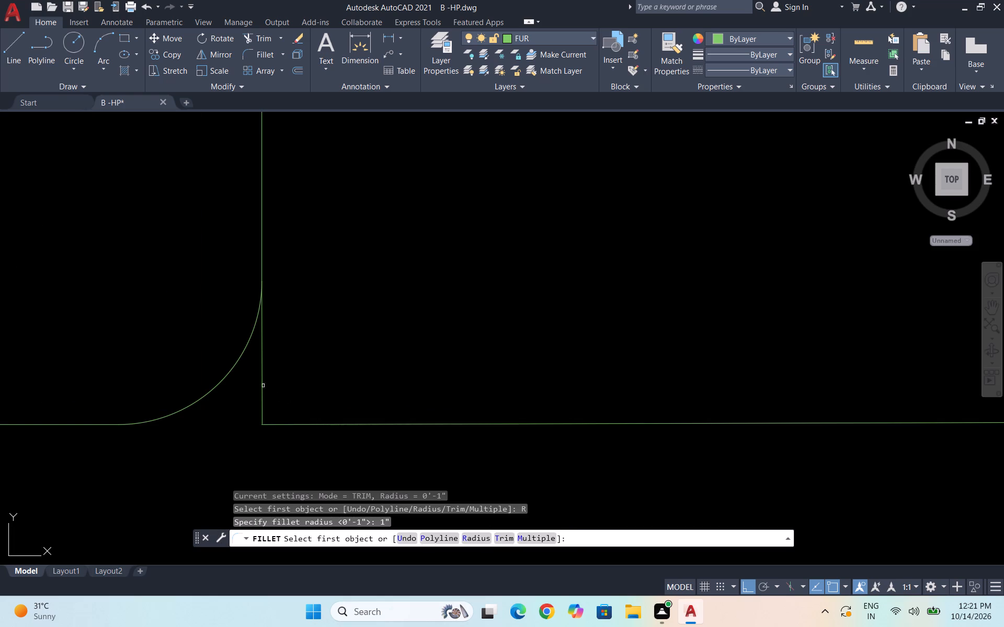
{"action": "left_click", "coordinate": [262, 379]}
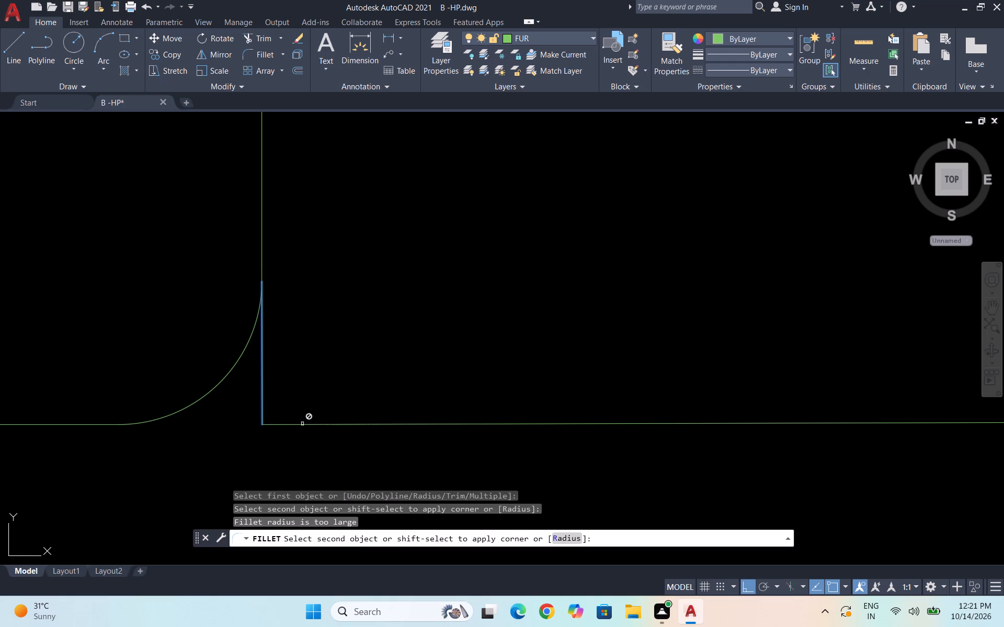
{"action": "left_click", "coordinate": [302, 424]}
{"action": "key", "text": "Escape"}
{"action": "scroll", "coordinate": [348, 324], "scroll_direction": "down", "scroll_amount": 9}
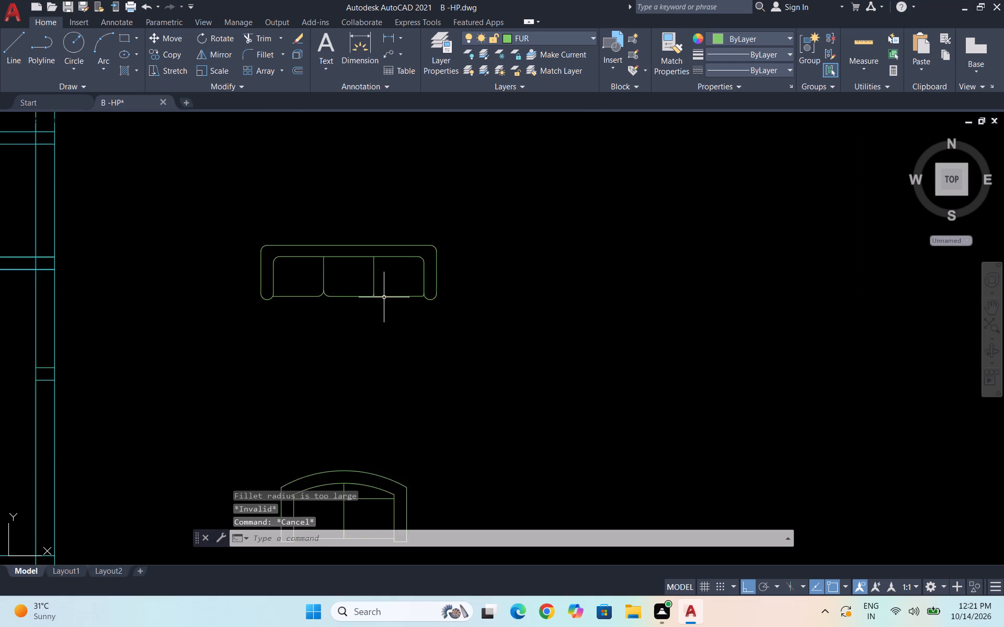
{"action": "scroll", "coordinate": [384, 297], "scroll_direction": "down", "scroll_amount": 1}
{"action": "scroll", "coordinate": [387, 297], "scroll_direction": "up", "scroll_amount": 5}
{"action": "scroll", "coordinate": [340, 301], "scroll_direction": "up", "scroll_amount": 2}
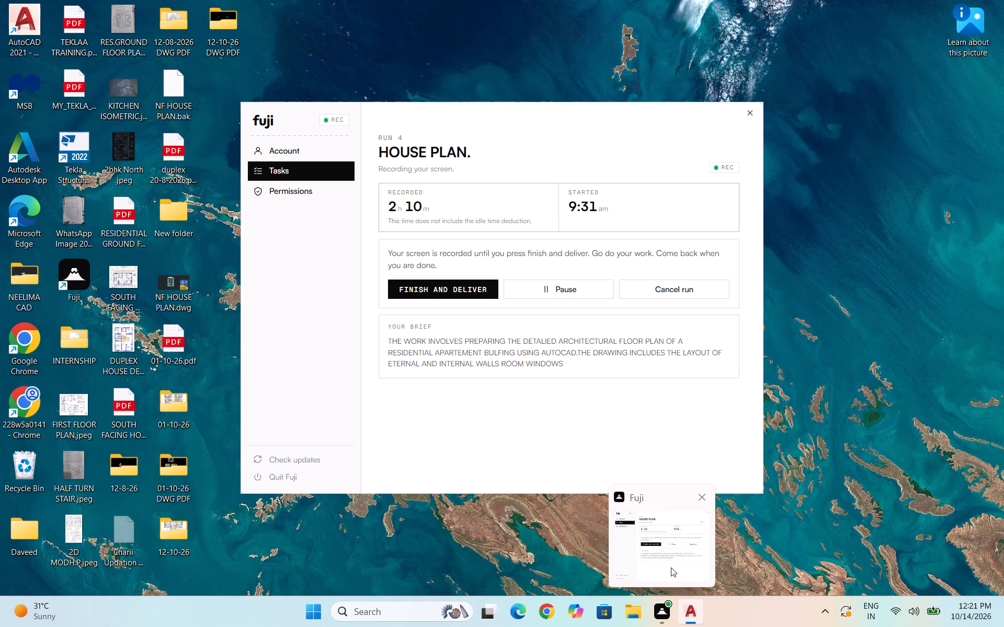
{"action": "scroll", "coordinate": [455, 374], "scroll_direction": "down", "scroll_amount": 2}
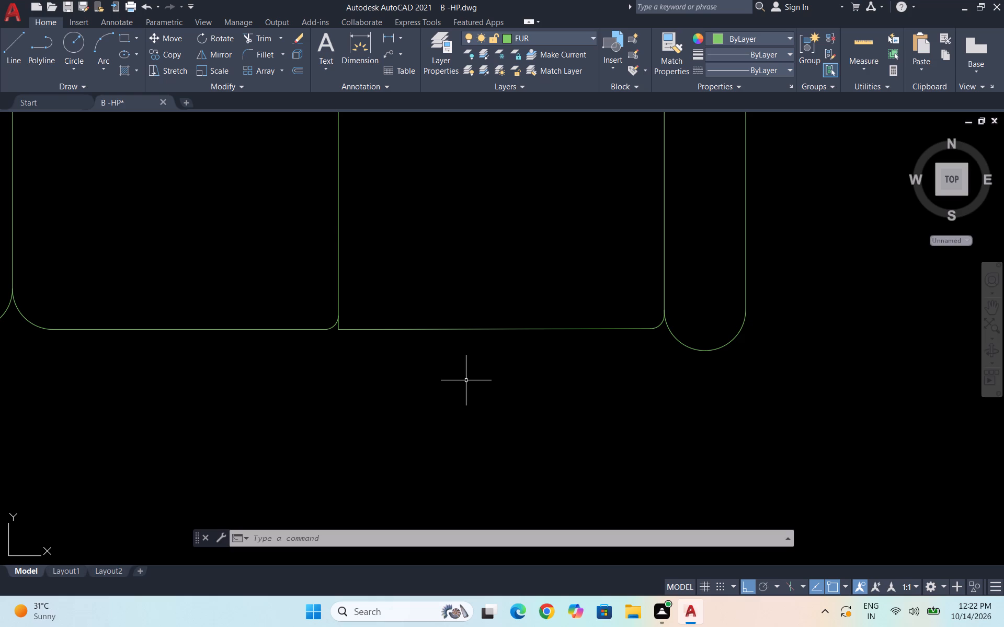
Draw a rectangle about 1'-7" by 10" inside the sofa's west seat, near the backrest.
{"action": "scroll", "coordinate": [592, 246], "scroll_direction": "down", "scroll_amount": 3}
{"action": "scroll", "coordinate": [447, 180], "scroll_direction": "up", "scroll_amount": 1}
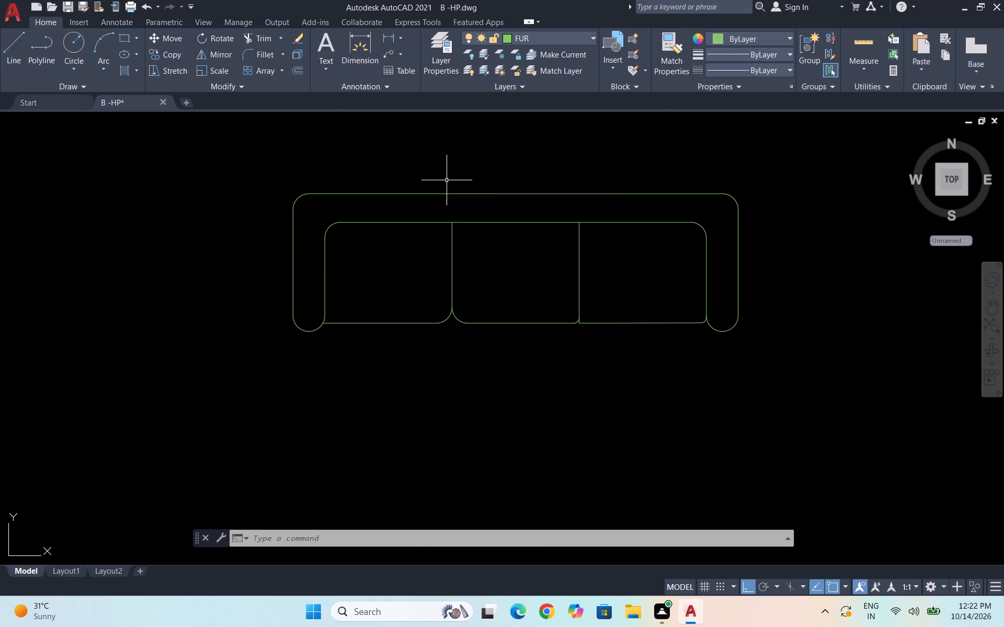
{"action": "type", "text": "REC"}
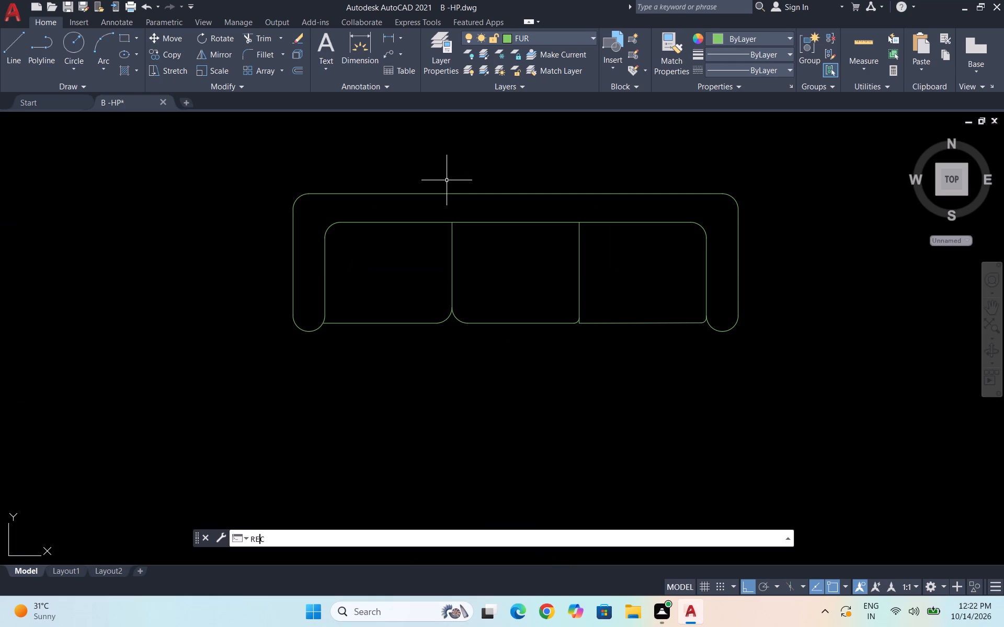
{"action": "key", "text": "Return"}
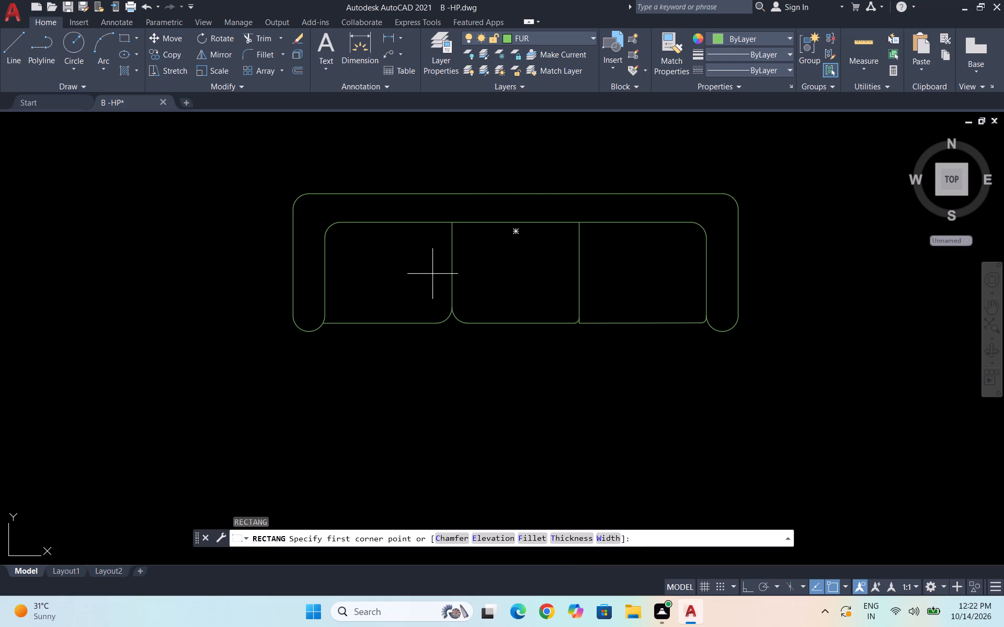
{"action": "left_click", "coordinate": [439, 287]}
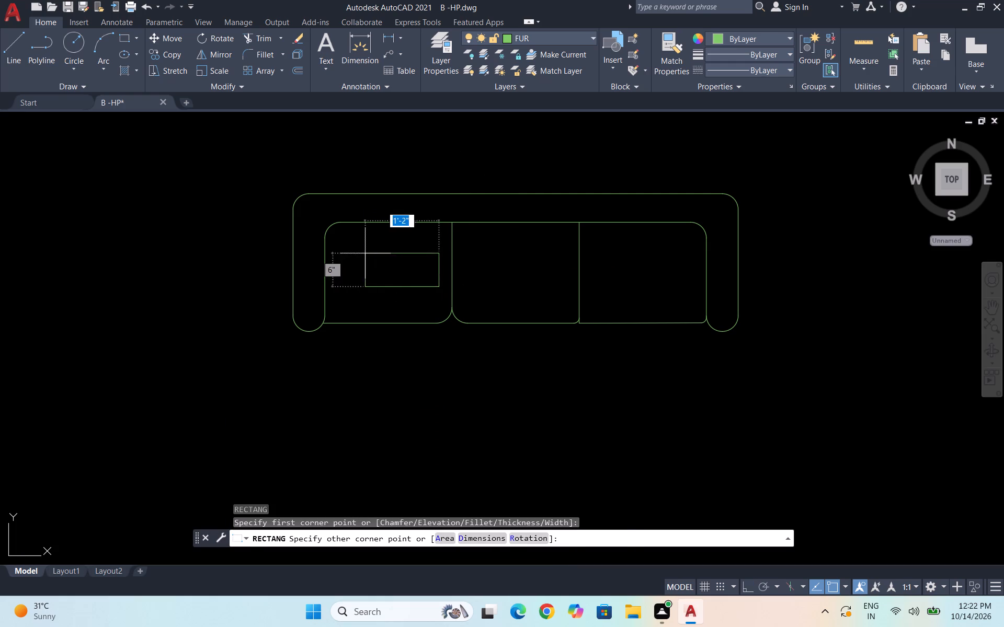
{"action": "left_click", "coordinate": [339, 236]}
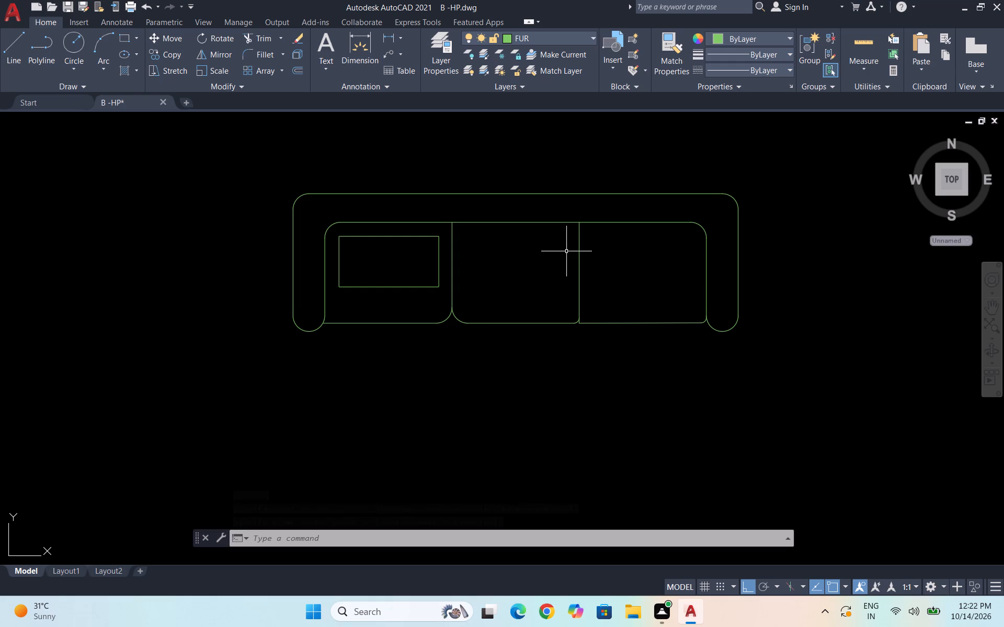
Draw a three-point arc through the cushion rectangle's north-west and north-east corners, ending about 3'-3" directly north of the north-east corner.
{"action": "key", "text": "a"}
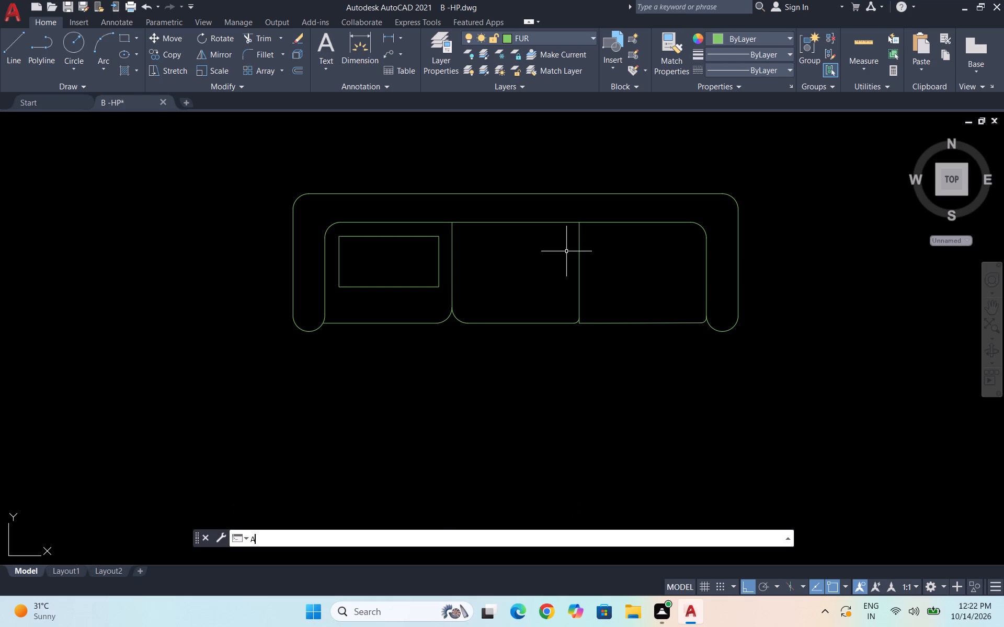
{"action": "key", "text": "Return"}
{"action": "scroll", "coordinate": [379, 224], "scroll_direction": "up", "scroll_amount": 2}
{"action": "left_click", "coordinate": [270, 252]}
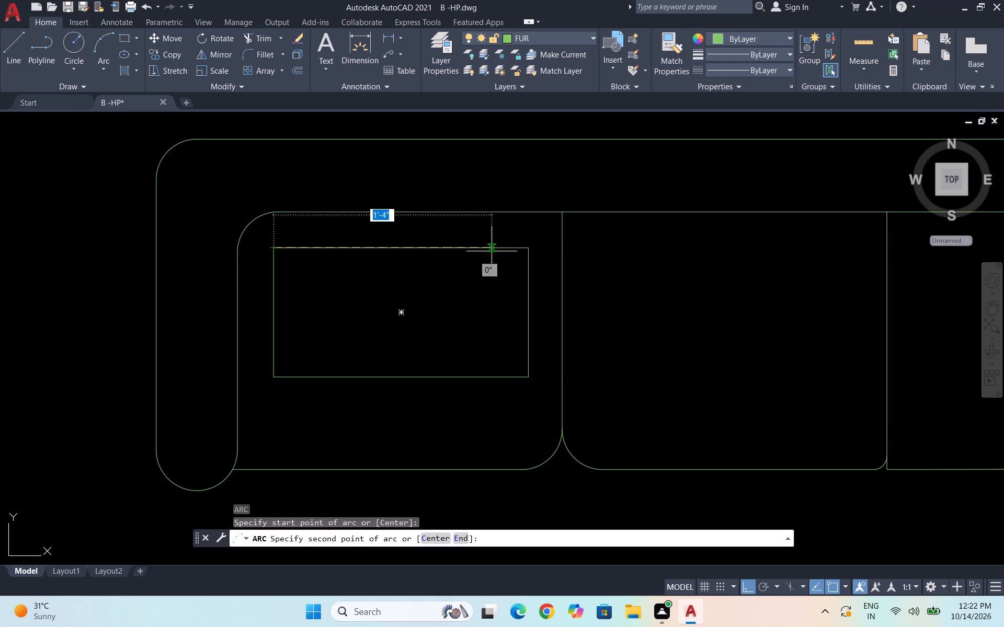
{"action": "left_click", "coordinate": [524, 251]}
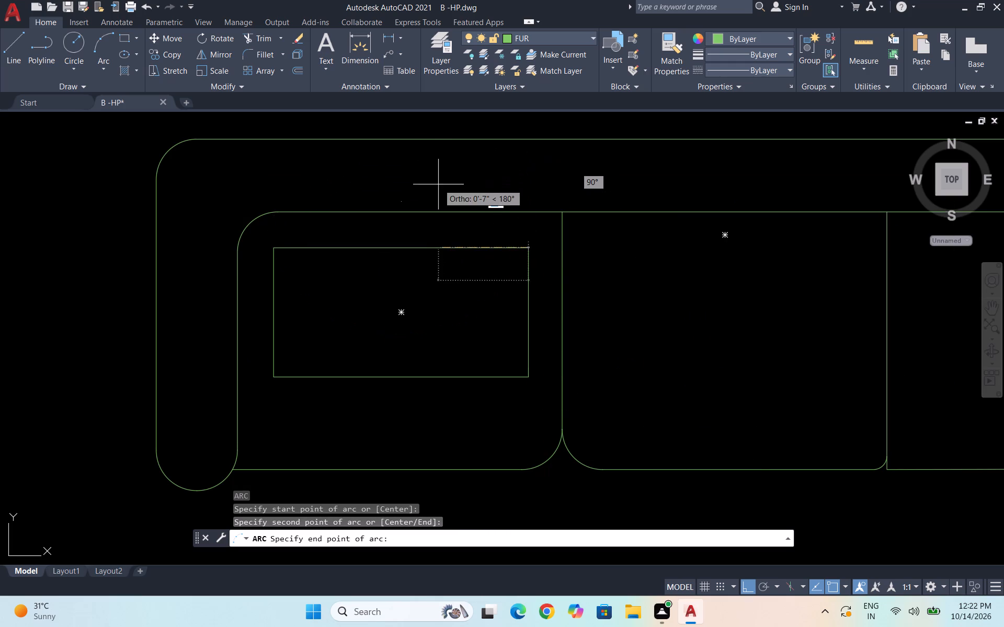
{"action": "scroll", "coordinate": [405, 196], "scroll_direction": "down", "scroll_amount": 2}
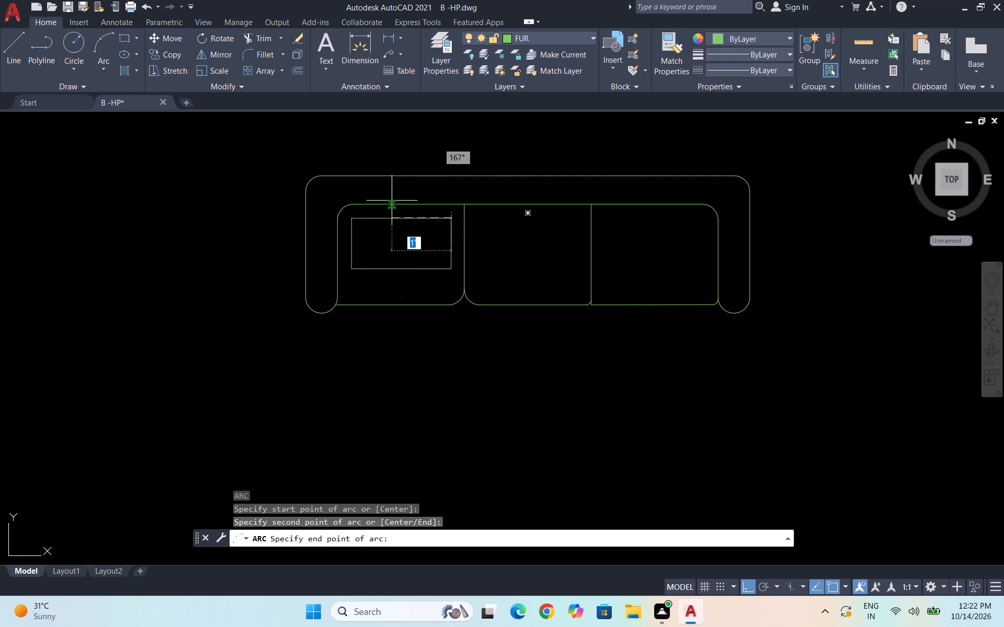
{"action": "scroll", "coordinate": [435, 196], "scroll_direction": "down", "scroll_amount": 3}
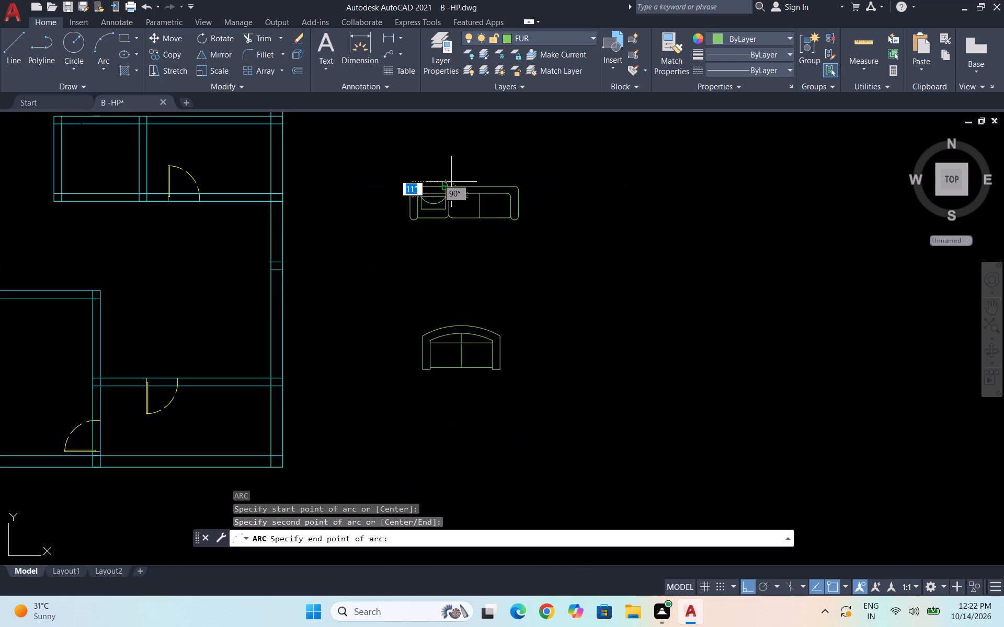
{"action": "scroll", "coordinate": [447, 178], "scroll_direction": "down", "scroll_amount": 1}
{"action": "scroll", "coordinate": [440, 172], "scroll_direction": "up", "scroll_amount": 4}
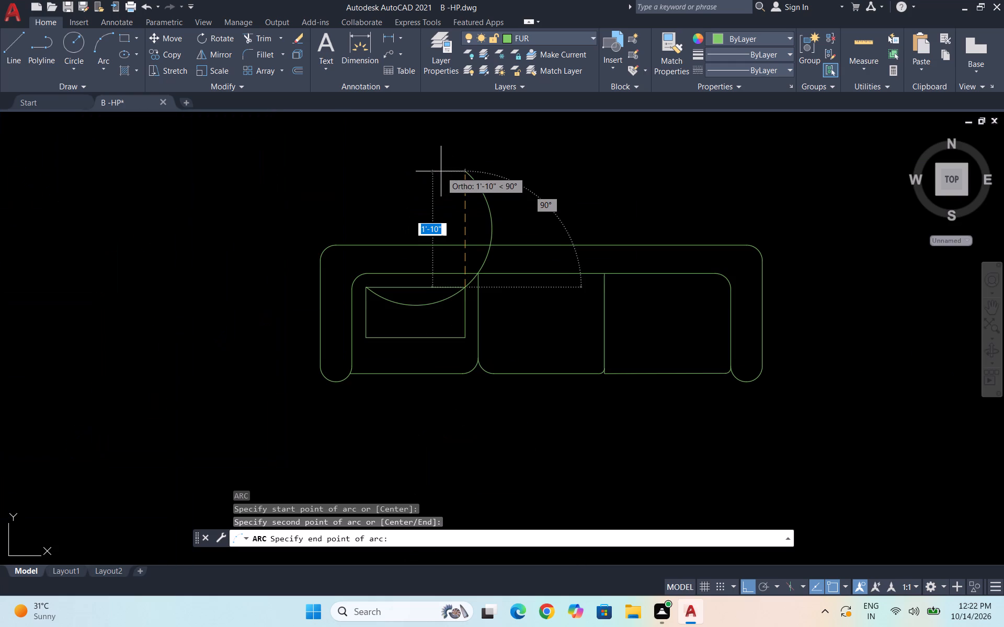
{"action": "scroll", "coordinate": [427, 205], "scroll_direction": "down", "scroll_amount": 3}
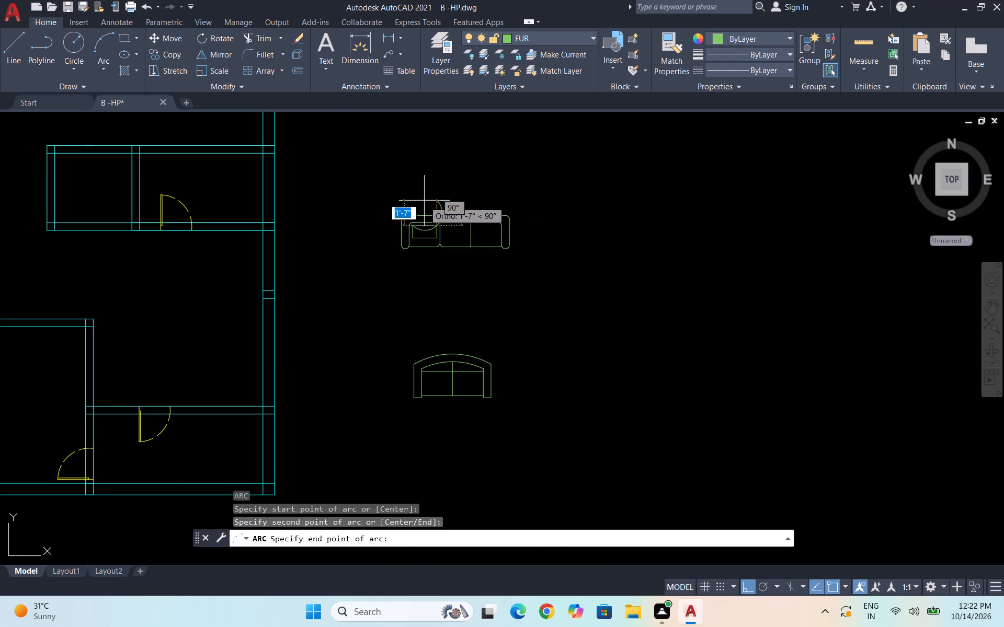
{"action": "scroll", "coordinate": [423, 183], "scroll_direction": "up", "scroll_amount": 3}
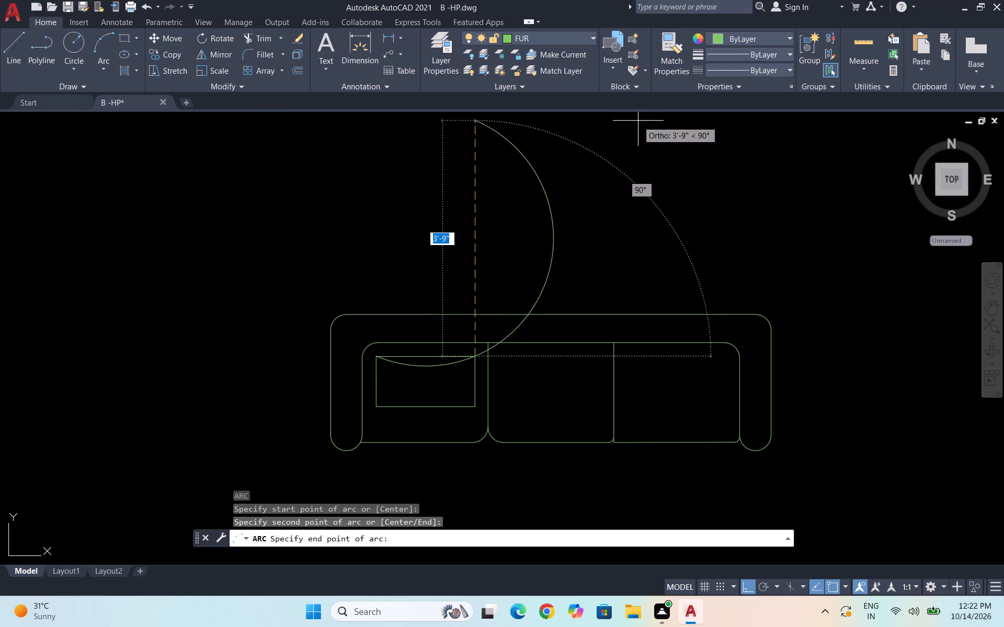
{"action": "scroll", "coordinate": [648, 129], "scroll_direction": "down", "scroll_amount": 3}
{"action": "scroll", "coordinate": [595, 147], "scroll_direction": "up", "scroll_amount": 4}
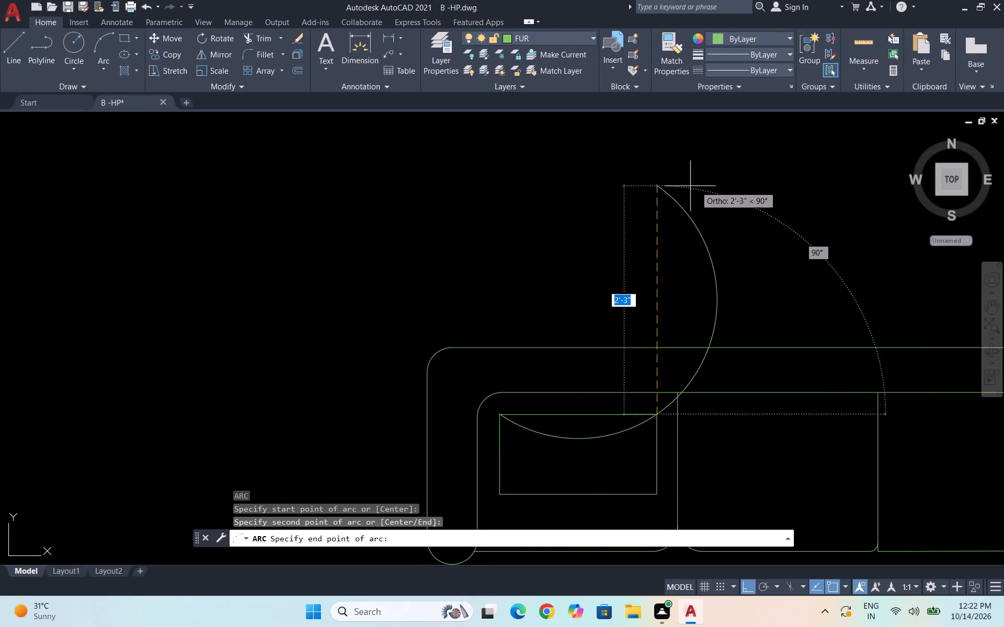
{"action": "scroll", "coordinate": [614, 191], "scroll_direction": "down", "scroll_amount": 3}
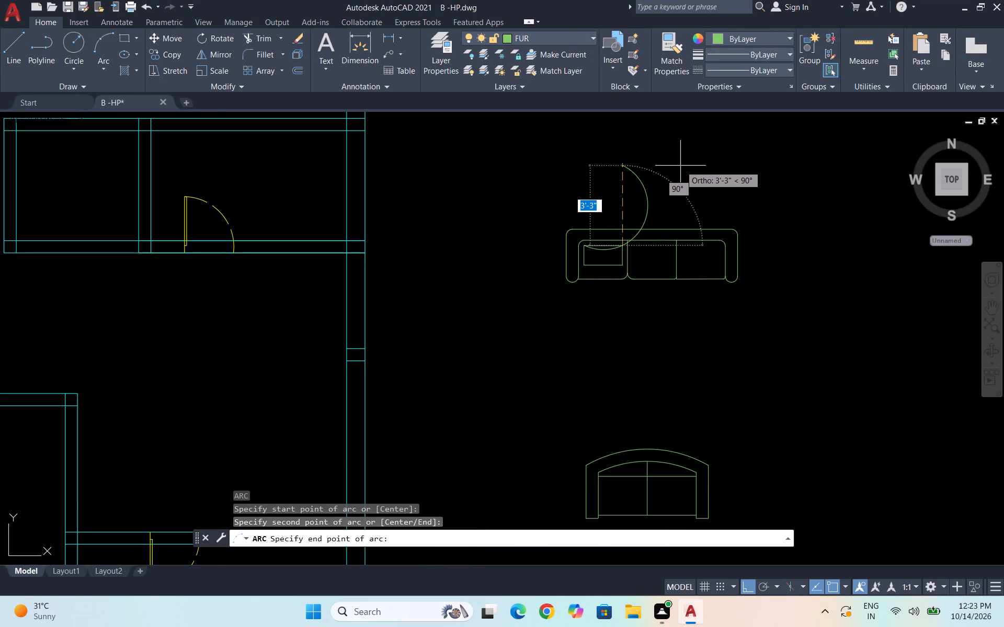
{"action": "left_click", "coordinate": [680, 166]}
Trim away the arc beyond the cushion rectangle's north-east corner, keeping only the curve between its two north corners.
{"action": "type", "text": "TR"}
{"action": "key", "text": "Return"}
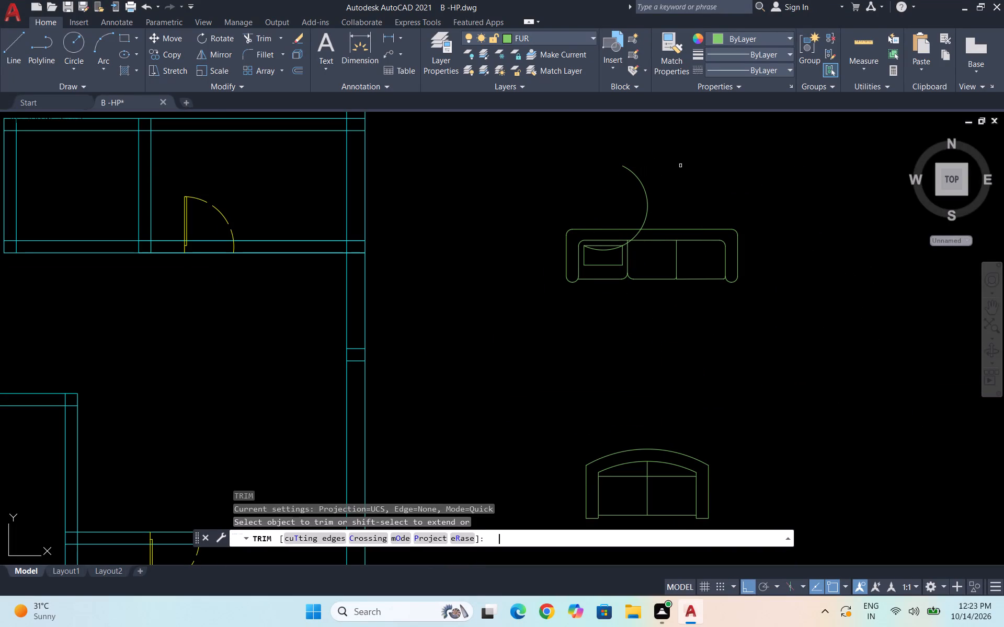
{"action": "left_click", "coordinate": [647, 212]}
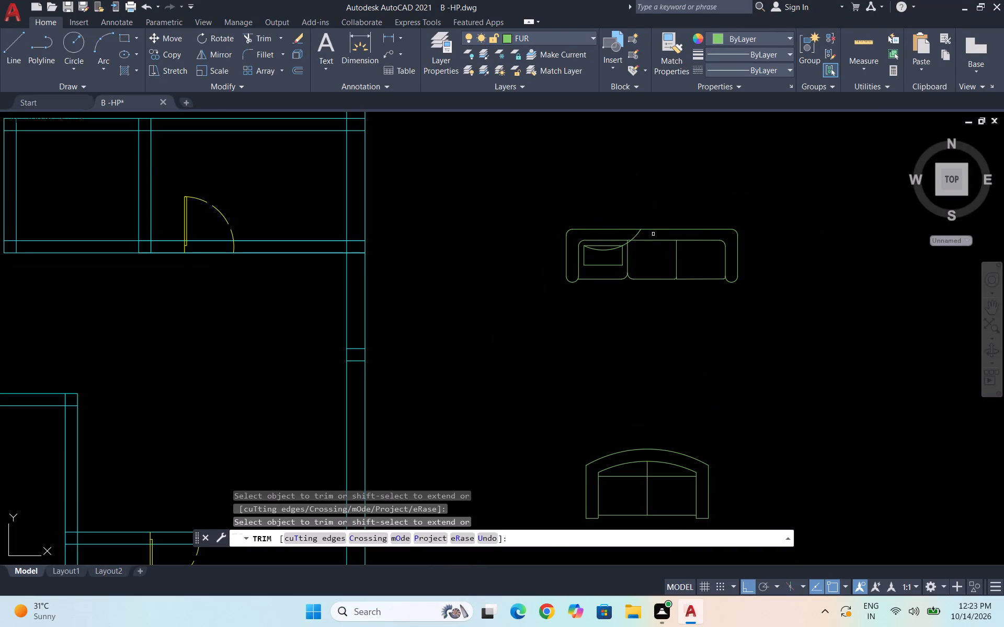
{"action": "scroll", "coordinate": [645, 237], "scroll_direction": "up", "scroll_amount": 4}
{"action": "left_click", "coordinate": [515, 278]}
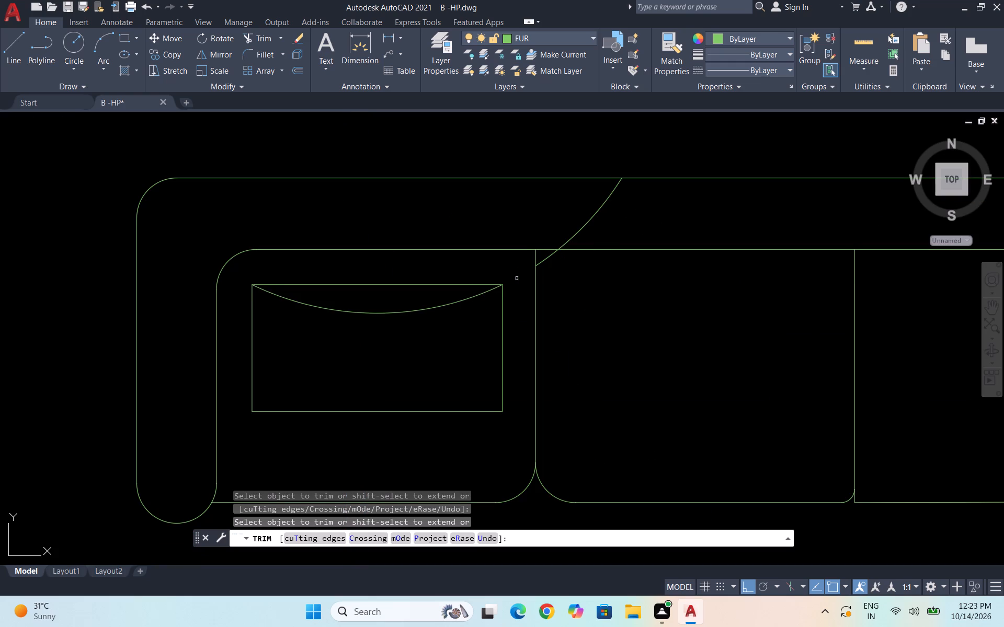
{"action": "left_click", "coordinate": [543, 262]}
{"action": "left_click", "coordinate": [603, 205]}
{"action": "key", "text": "Escape"}
Draw a three-point arc through the cushion rectangle's north-west and south-west corners, ending due west beyond the sofa's west arm.
{"action": "key", "text": "a"}
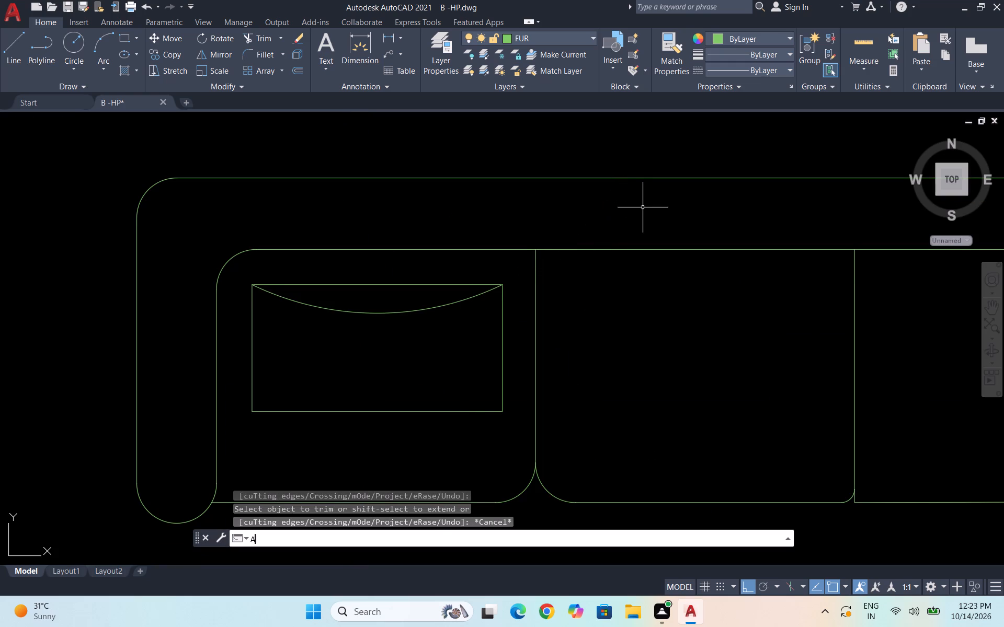
{"action": "key", "text": "Return"}
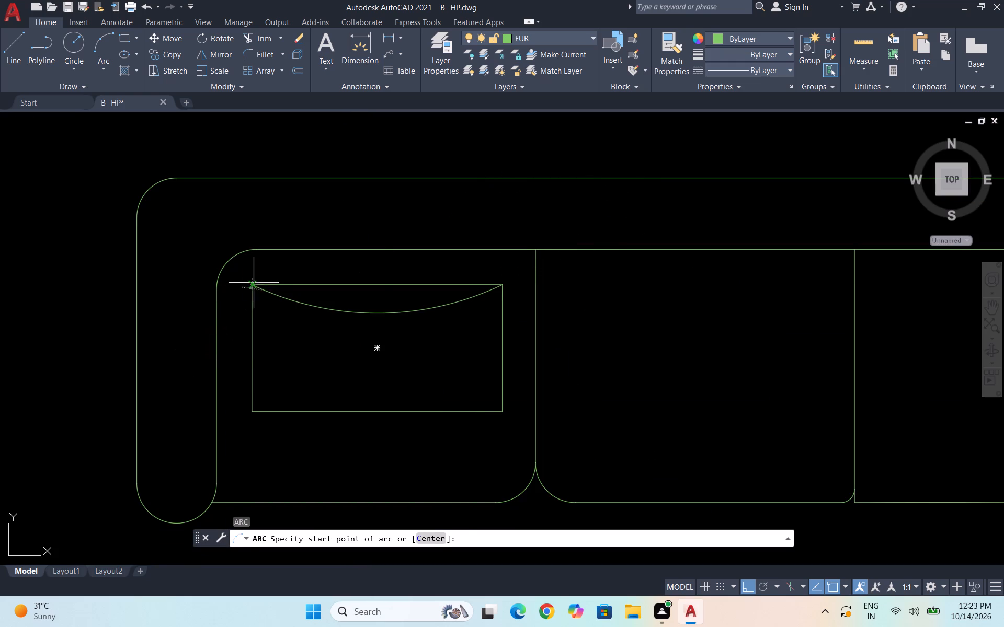
{"action": "left_click", "coordinate": [254, 283]}
{"action": "left_click", "coordinate": [252, 412]}
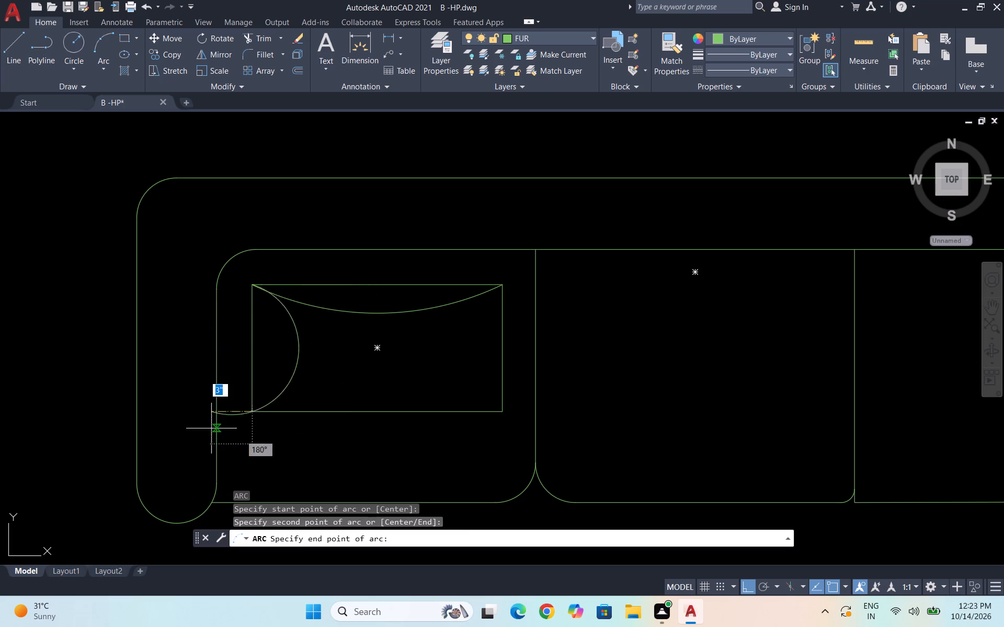
{"action": "scroll", "coordinate": [57, 503], "scroll_direction": "down", "scroll_amount": 2}
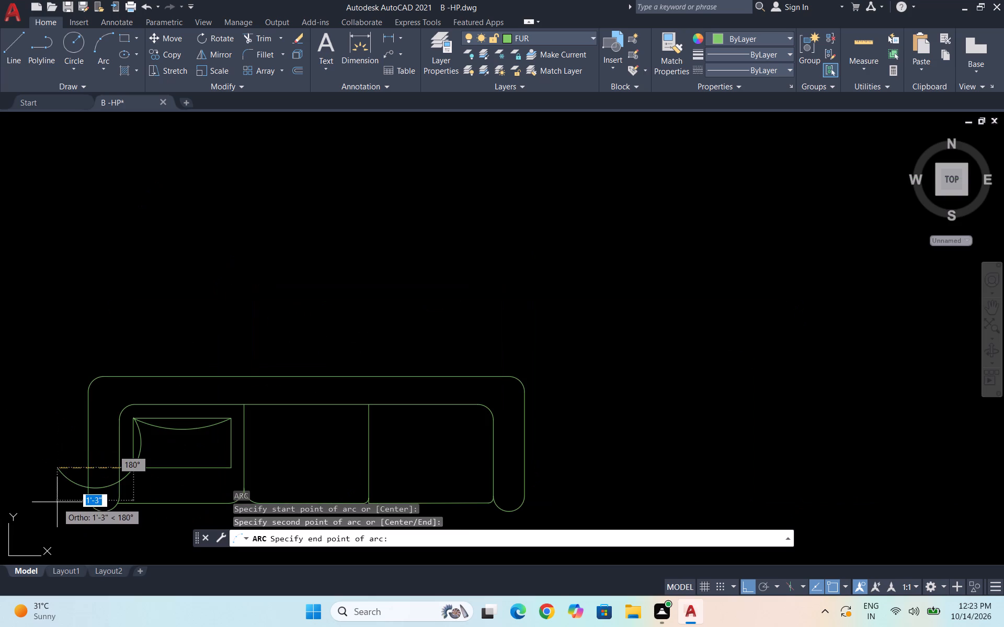
{"action": "left_click", "coordinate": [44, 510]}
Trim away the second arc beyond the cushion rectangle's south-west corner, keeping only the curve between its two west corners.
{"action": "type", "text": "TR"}
{"action": "key", "text": "Return"}
{"action": "scroll", "coordinate": [93, 490], "scroll_direction": "up", "scroll_amount": 2}
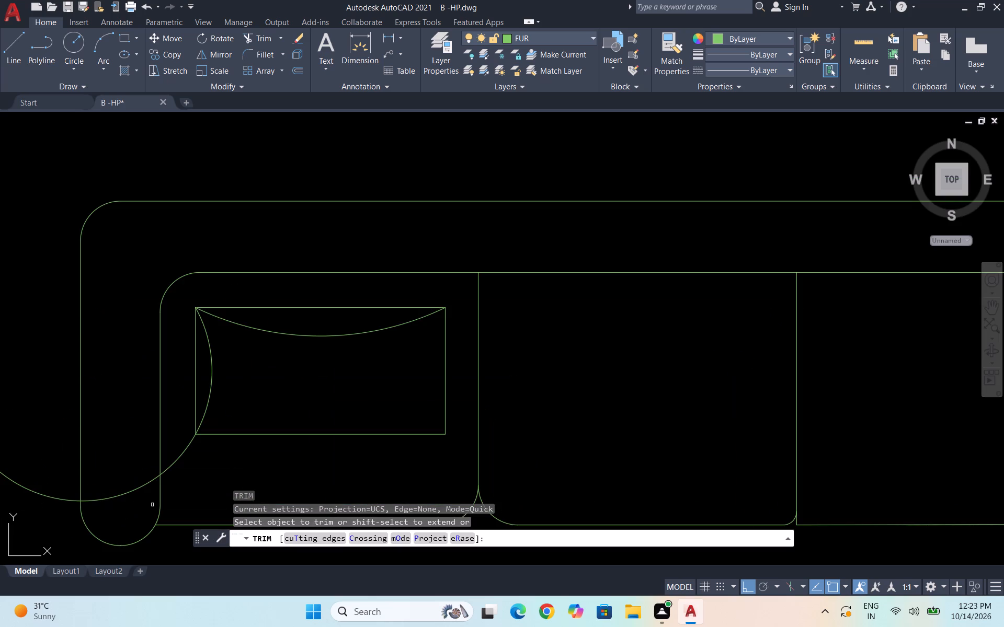
{"action": "scroll", "coordinate": [139, 484], "scroll_direction": "up", "scroll_amount": 2}
{"action": "left_click_drag", "start_coordinate": [238, 412], "coordinate": [248, 423]}
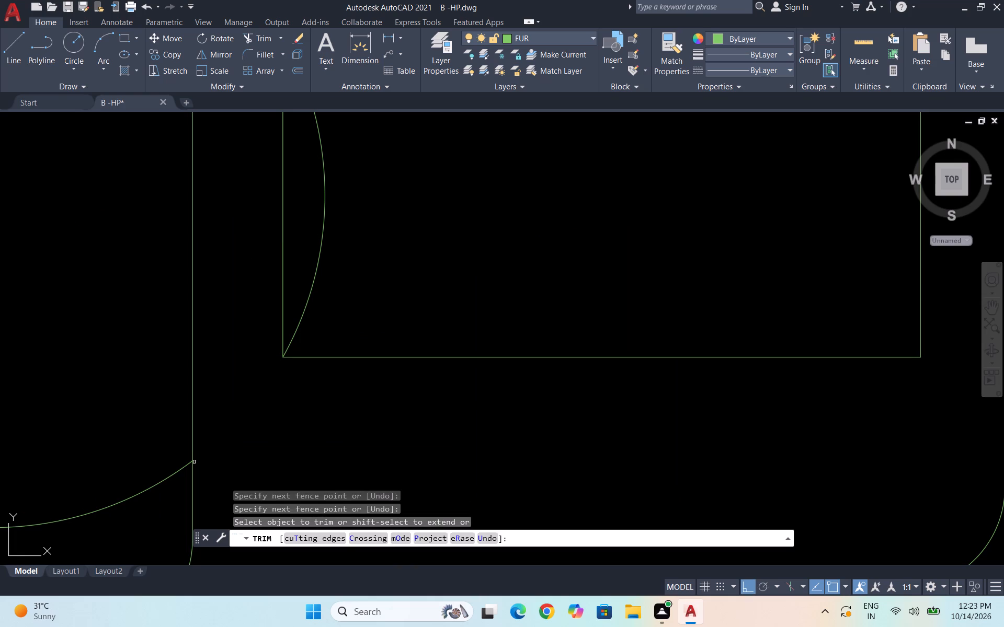
{"action": "left_click", "coordinate": [140, 491]}
{"action": "scroll", "coordinate": [151, 452], "scroll_direction": "down", "scroll_amount": 3}
{"action": "left_click", "coordinate": [113, 443]}
{"action": "left_click", "coordinate": [99, 461]}
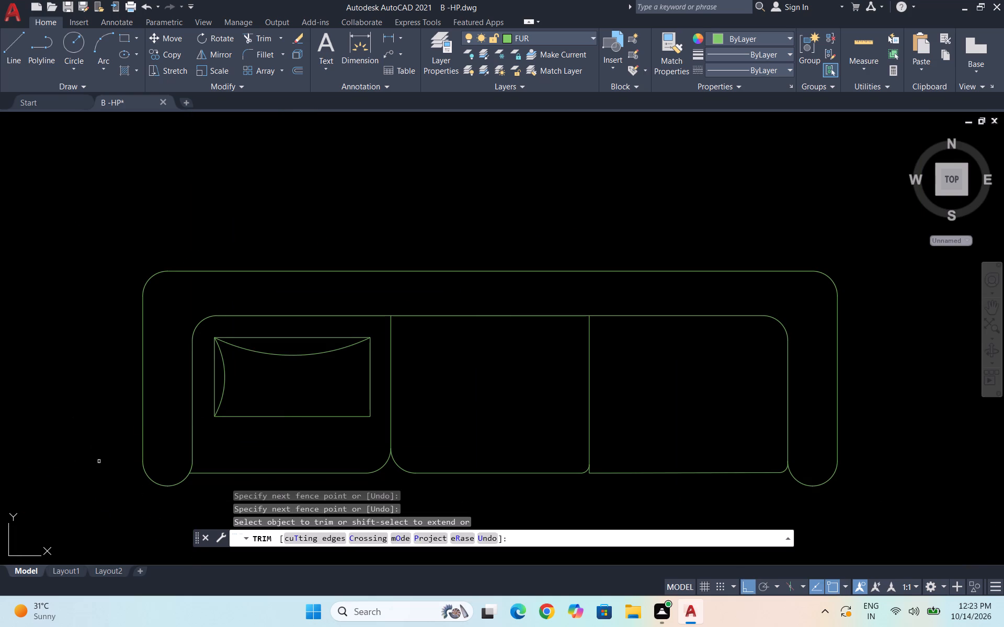
{"action": "key", "text": "Escape"}
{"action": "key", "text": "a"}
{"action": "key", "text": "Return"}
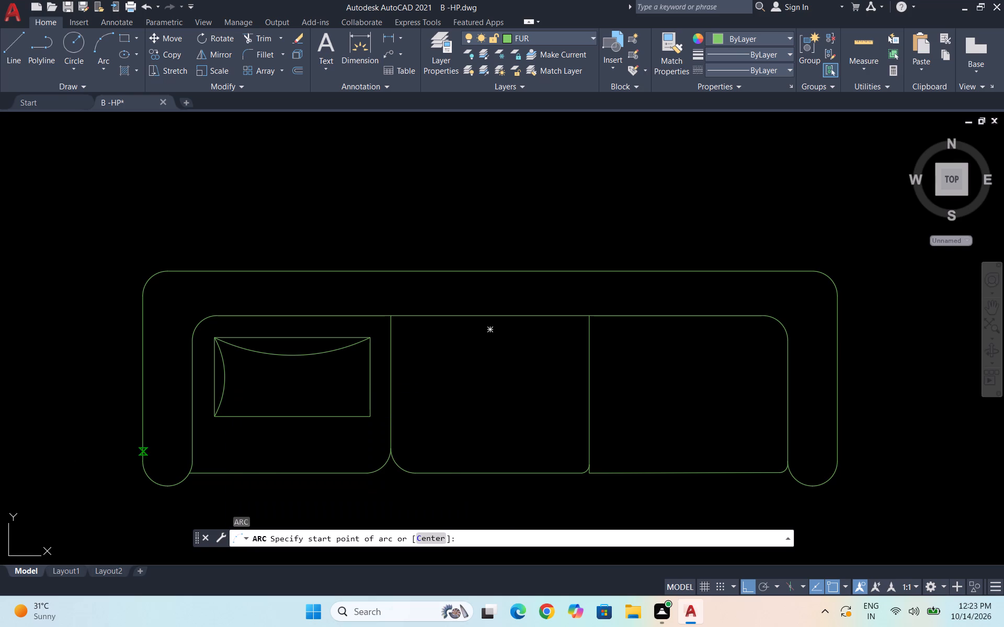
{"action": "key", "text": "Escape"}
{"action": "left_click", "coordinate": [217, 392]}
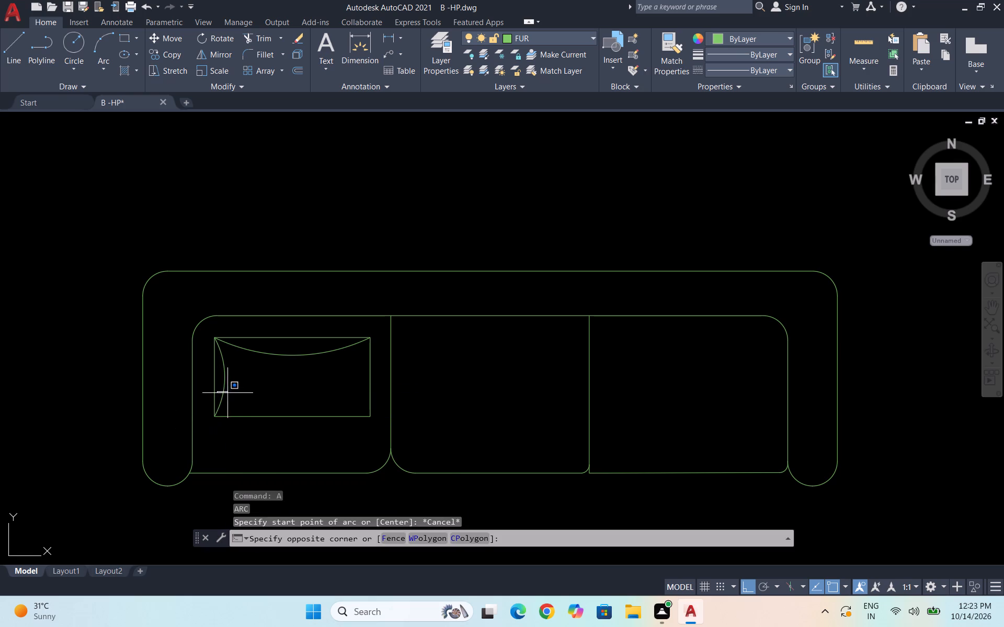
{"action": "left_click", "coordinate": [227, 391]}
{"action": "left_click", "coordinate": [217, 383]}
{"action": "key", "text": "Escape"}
Mirror the cushion's west arc across the rectangle's vertical centreline to its east side, keeping the original.
{"action": "left_click", "coordinate": [237, 389]}
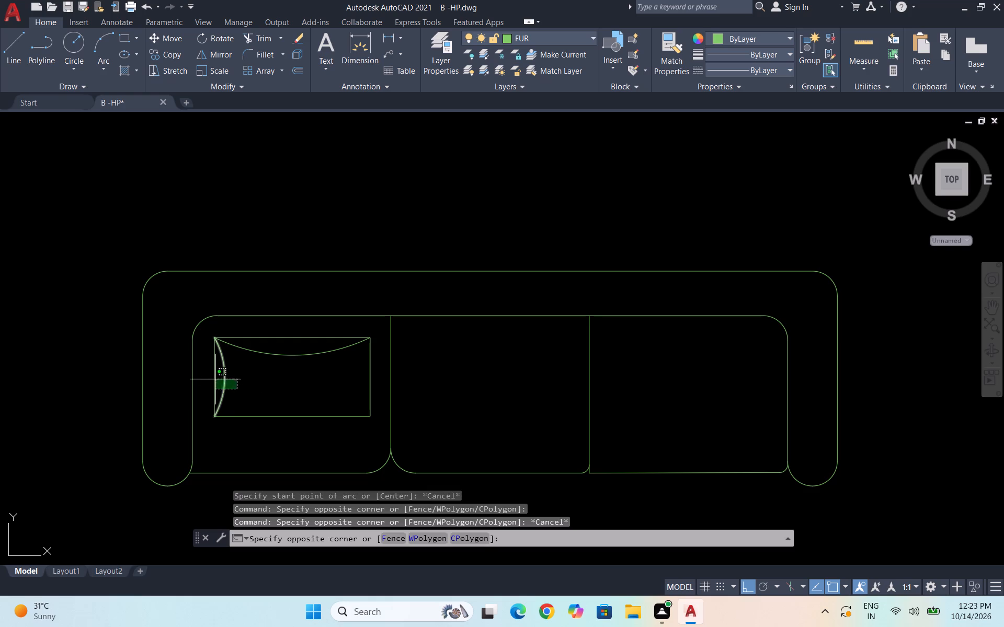
{"action": "left_click", "coordinate": [215, 379]}
{"action": "type", "text": "MI"}
{"action": "key", "text": "Return"}
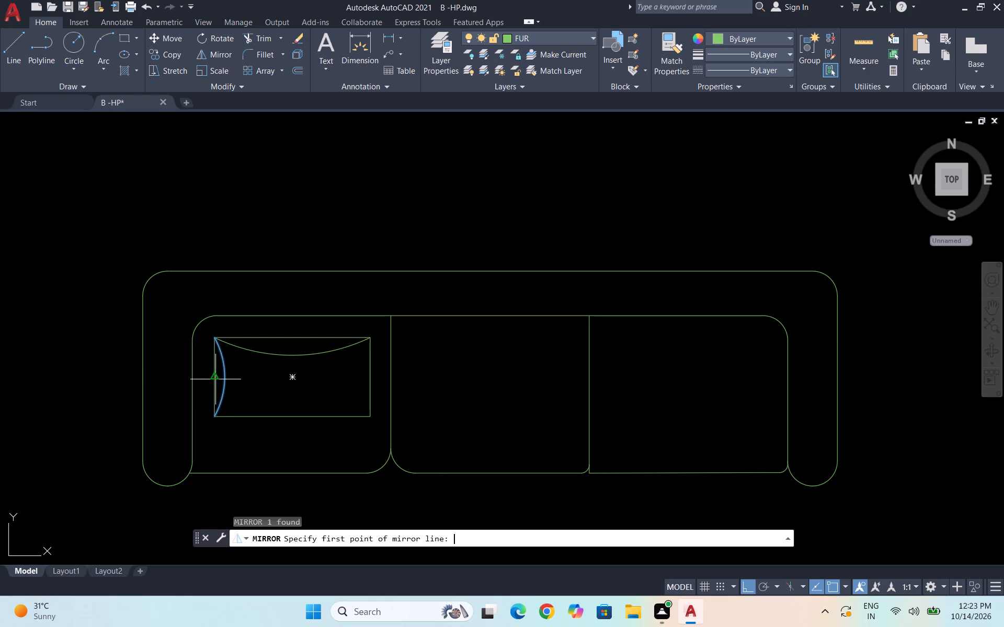
{"action": "left_click", "coordinate": [293, 417]}
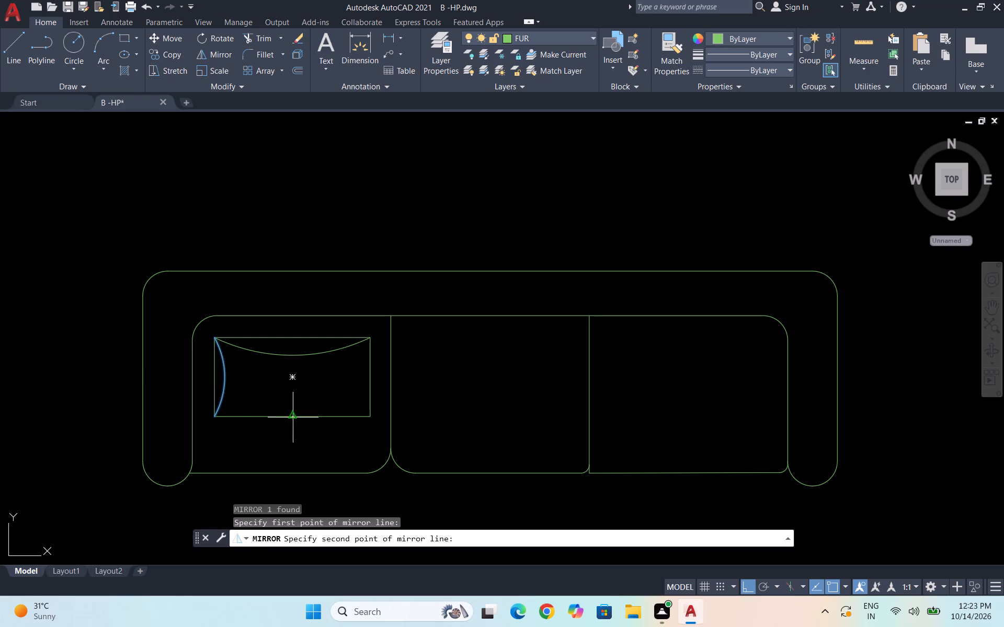
{"action": "left_click", "coordinate": [296, 336]}
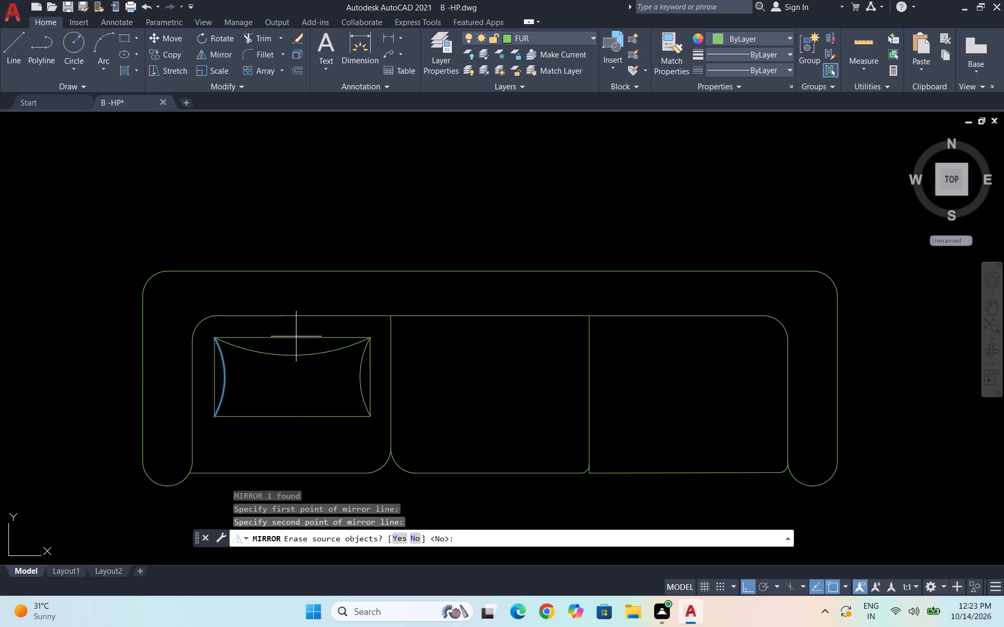
{"action": "key", "text": "space"}
Mirror the cushion's north arc across the rectangle's horizontal centreline to its south side, keeping the original.
{"action": "left_click", "coordinate": [301, 356]}
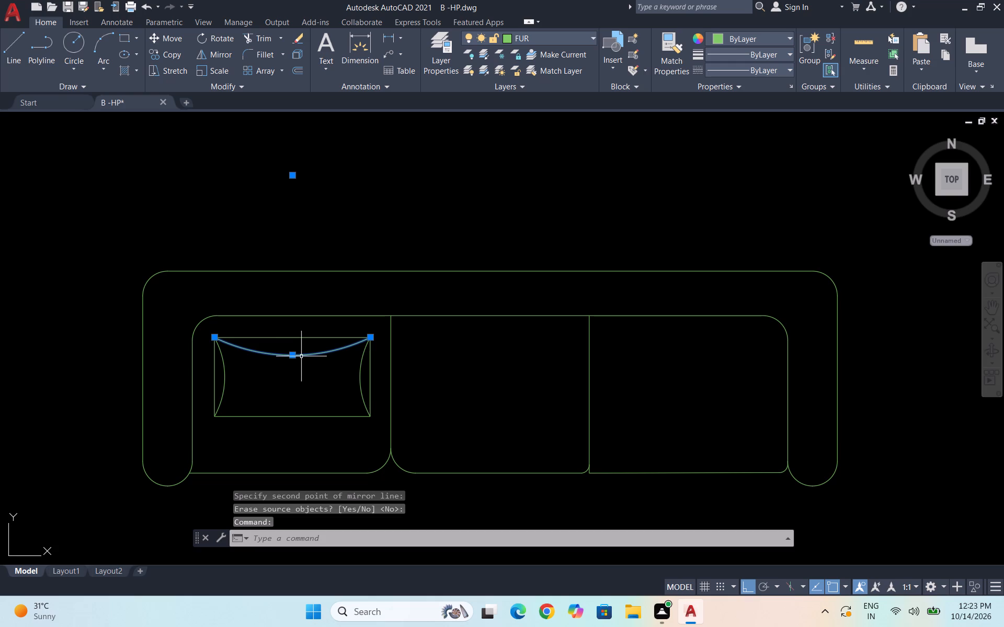
{"action": "type", "text": "MI"}
{"action": "key", "text": "Return"}
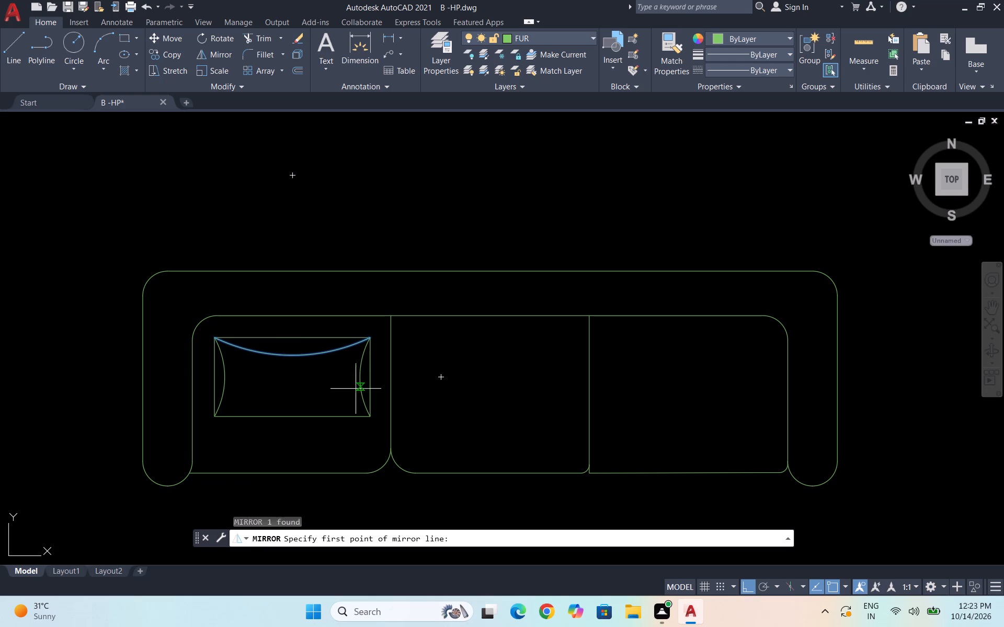
{"action": "left_click", "coordinate": [361, 375]}
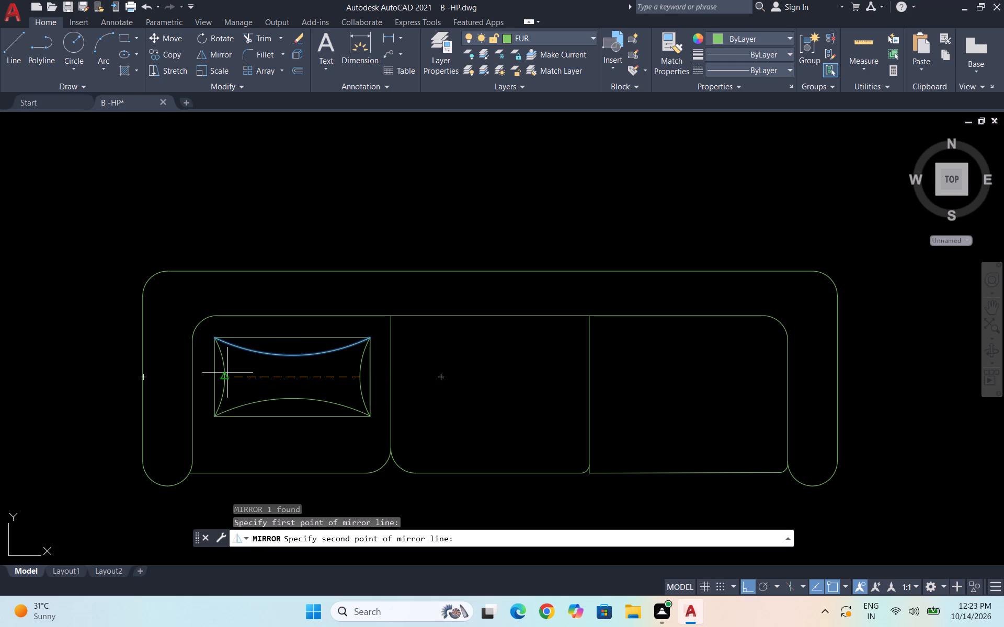
{"action": "left_click", "coordinate": [226, 374]}
{"action": "key", "text": "space"}
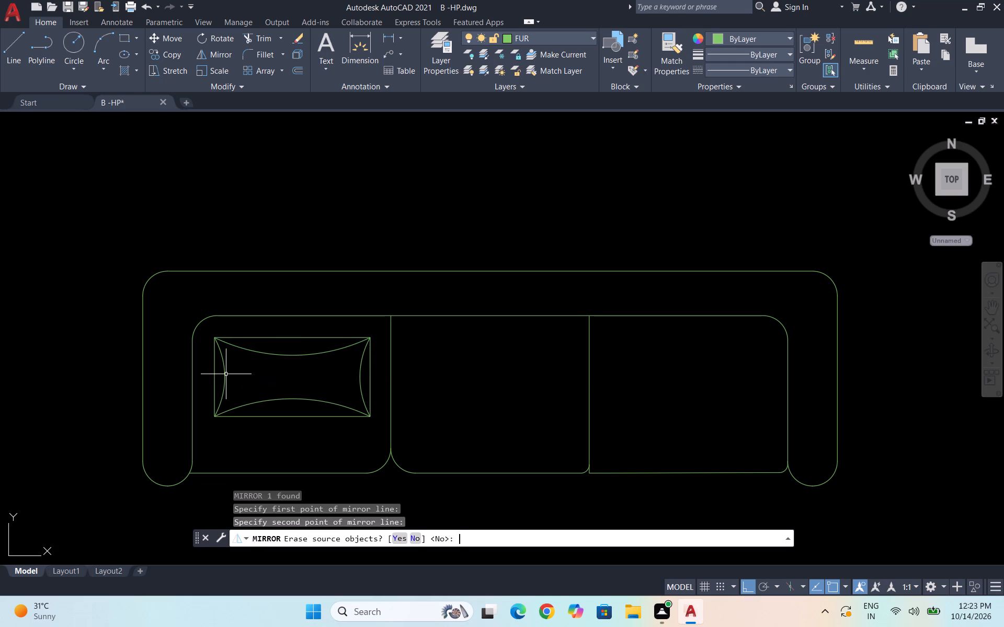
Rotate the cushion rectangle with its four arcs freely about its north-east corner, with Ortho off.
{"action": "scroll", "coordinate": [229, 416], "scroll_direction": "down", "scroll_amount": 1}
{"action": "scroll", "coordinate": [236, 422], "scroll_direction": "up", "scroll_amount": 2}
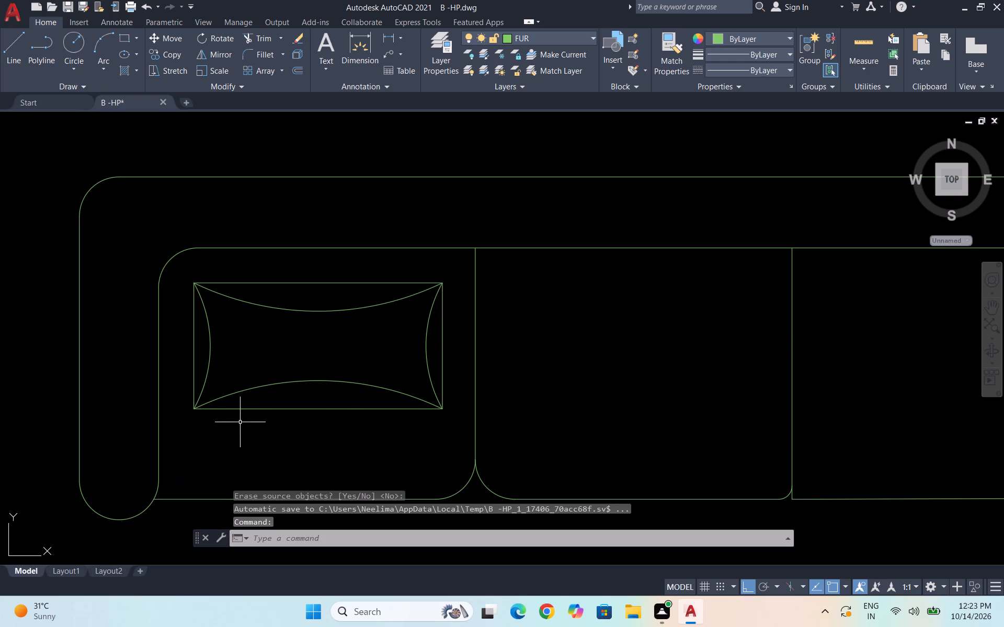
{"action": "left_click", "coordinate": [458, 424]}
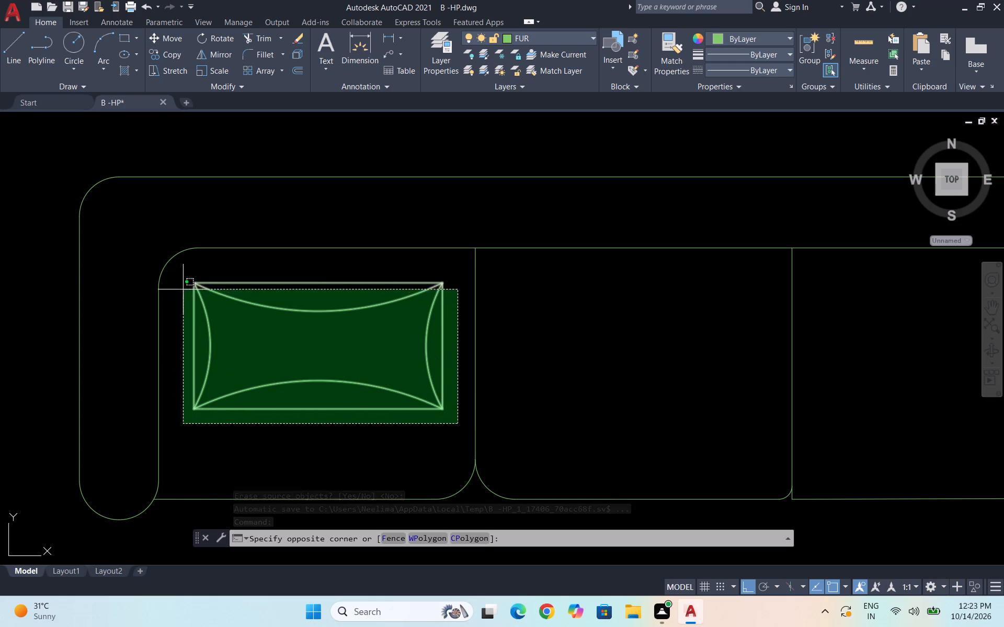
{"action": "left_click", "coordinate": [180, 275]}
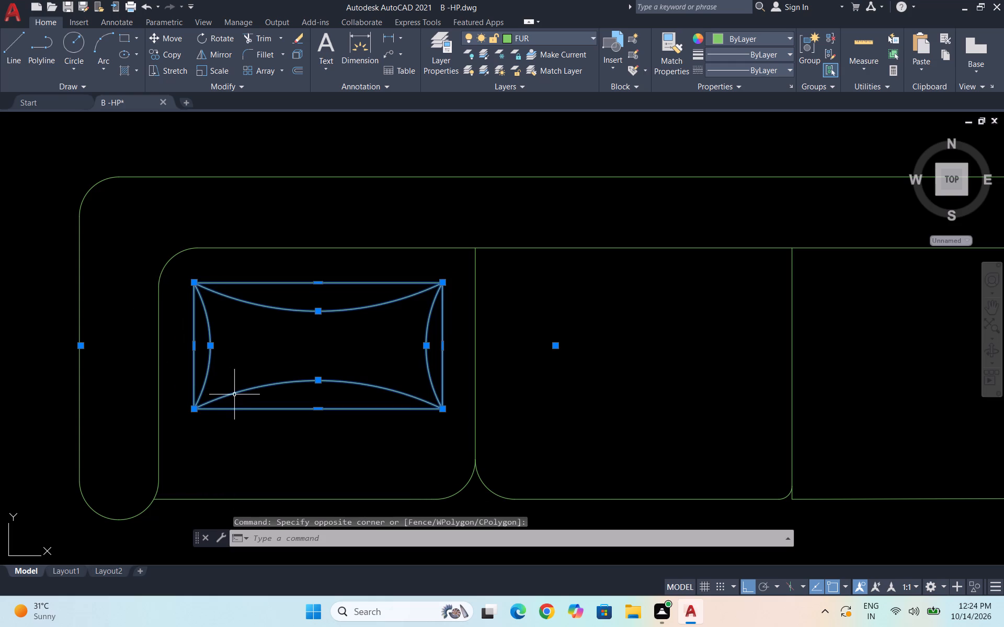
{"action": "key", "text": "m"}
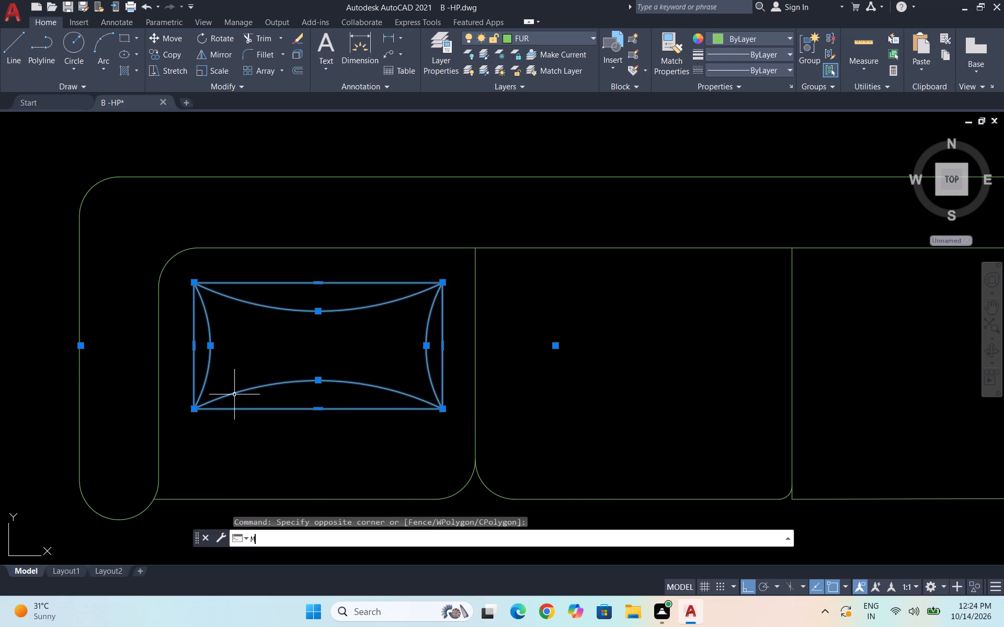
{"action": "key", "text": "BackSpace"}
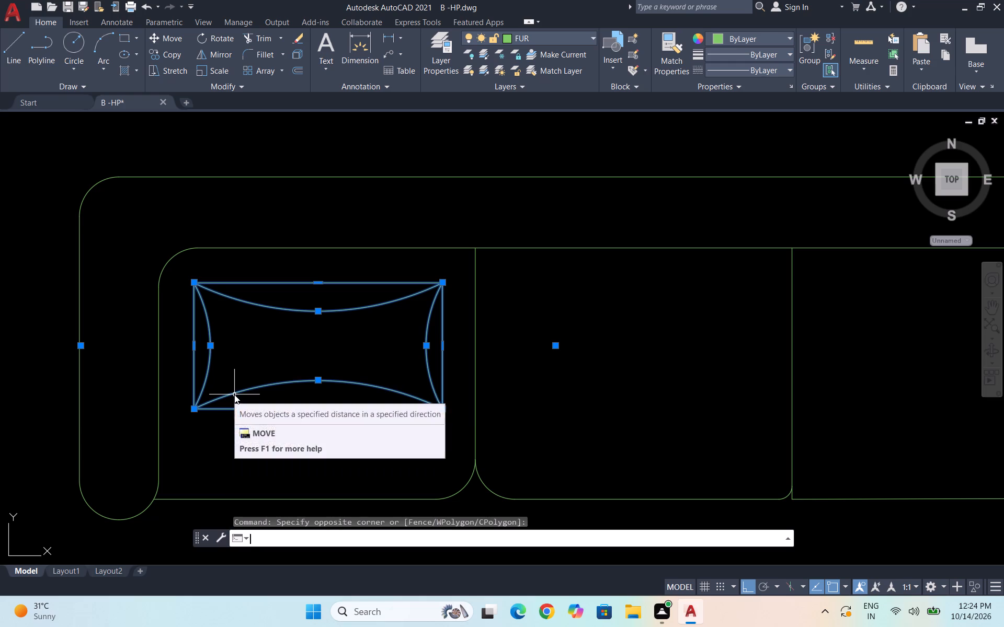
{"action": "type", "text": "RO"}
{"action": "key", "text": "Return"}
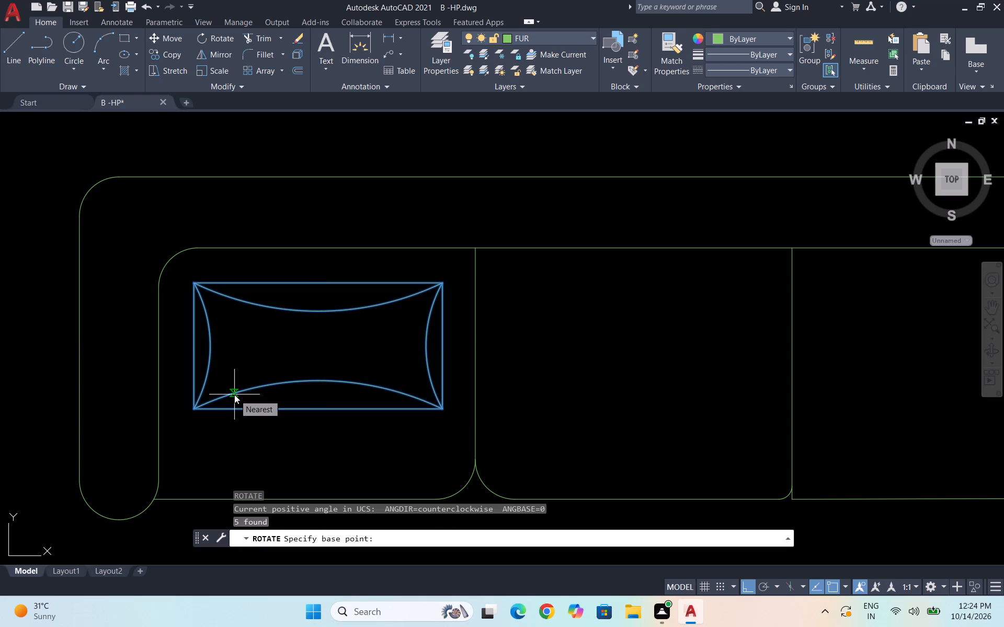
{"action": "left_click", "coordinate": [442, 286]}
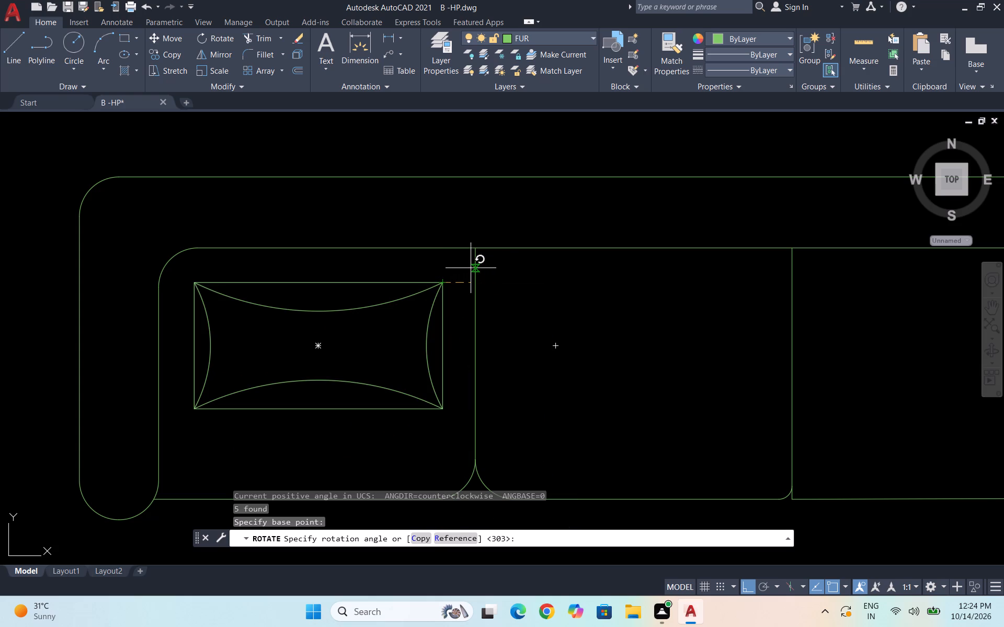
{"action": "key", "text": "F8"}
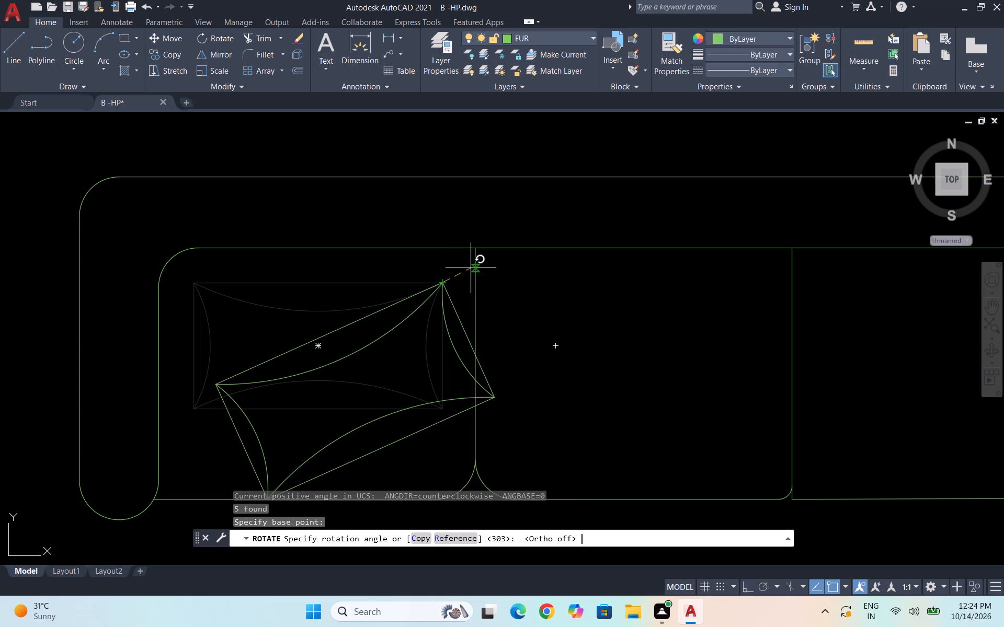
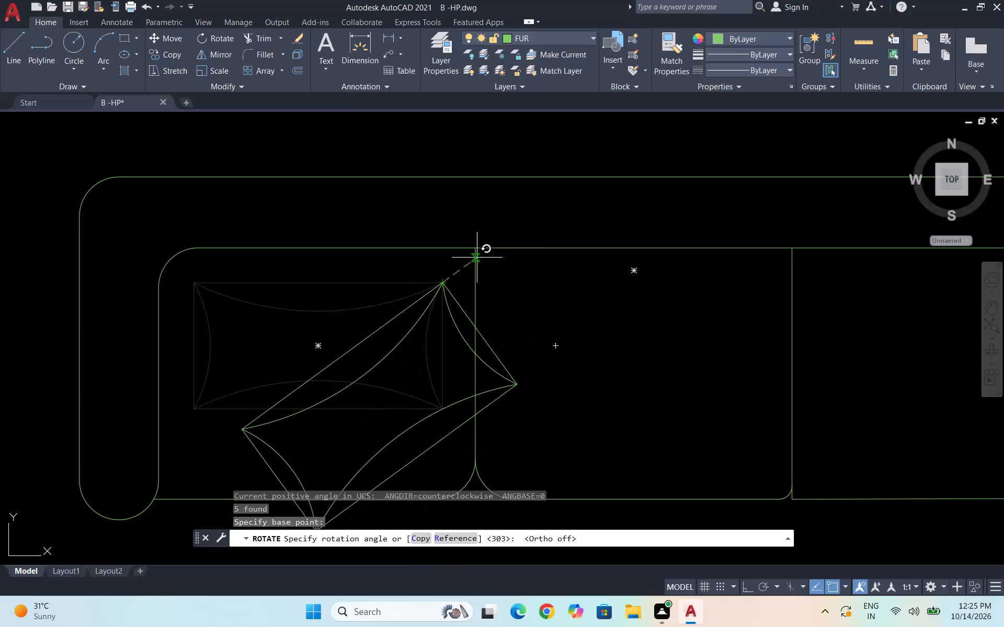
Finish rotating the cushion rectangle and its arcs so the long sides slope diagonally from south-west to north-east.
{"action": "left_click", "coordinate": [477, 258]}
{"action": "key", "text": "Escape"}
Move the tilted cushion with its four arcs so its top corner lies on the backrest's inner edge above the west seat.
{"action": "scroll", "coordinate": [549, 239], "scroll_direction": "down", "scroll_amount": 2}
{"action": "scroll", "coordinate": [472, 322], "scroll_direction": "up", "scroll_amount": 4}
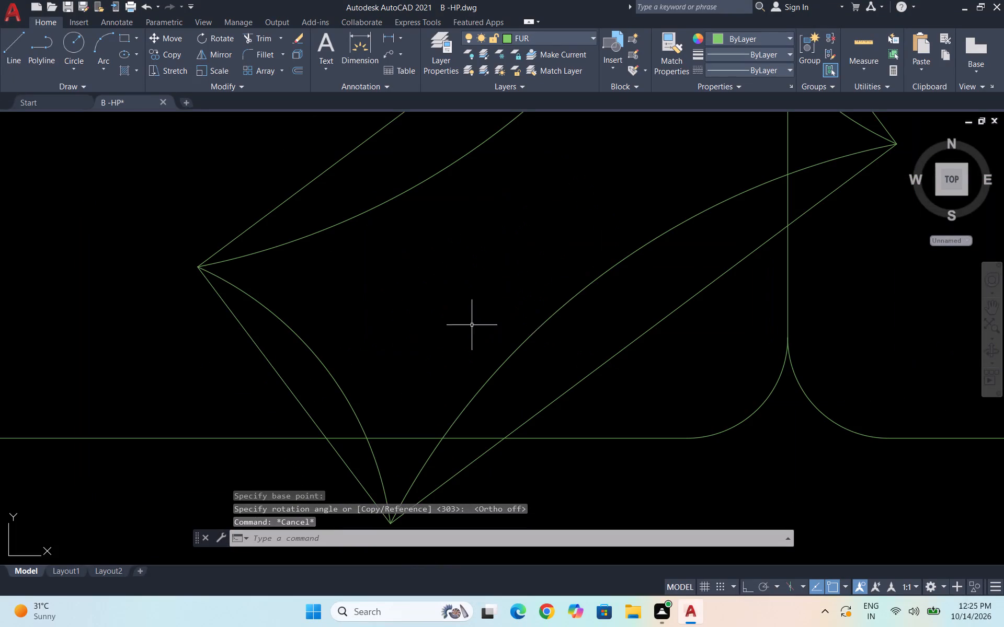
{"action": "left_click_drag", "start_coordinate": [638, 376], "coordinate": [624, 364]}
{"action": "scroll", "coordinate": [499, 217], "scroll_direction": "down", "scroll_amount": 2}
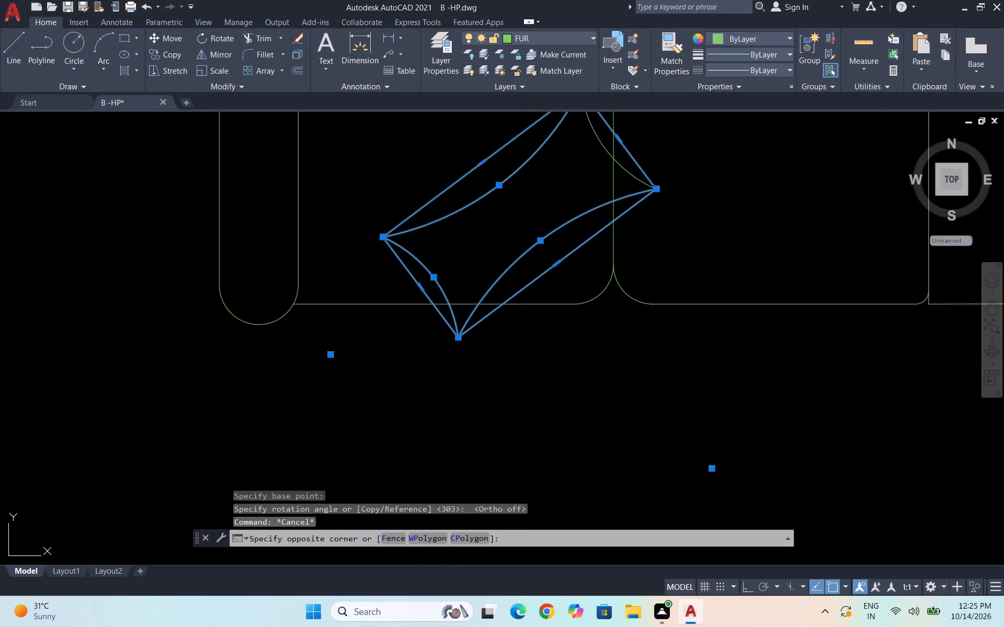
{"action": "left_click", "coordinate": [419, 188]}
{"action": "left_click", "coordinate": [600, 141]}
{"action": "scroll", "coordinate": [556, 184], "scroll_direction": "down", "scroll_amount": 3}
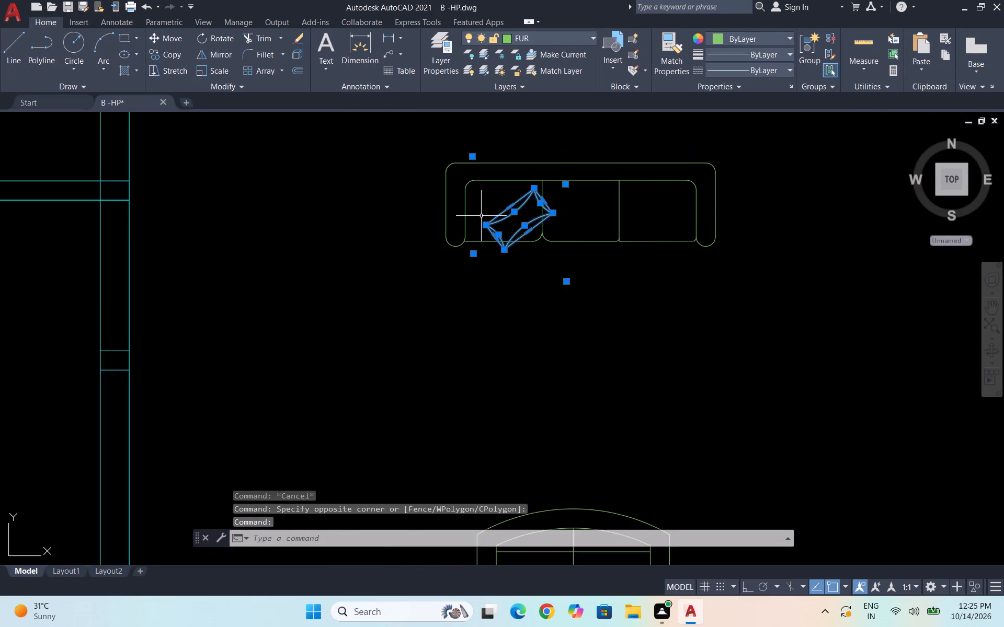
{"action": "scroll", "coordinate": [480, 214], "scroll_direction": "up", "scroll_amount": 1}
{"action": "key", "text": "m"}
{"action": "key", "text": "Return"}
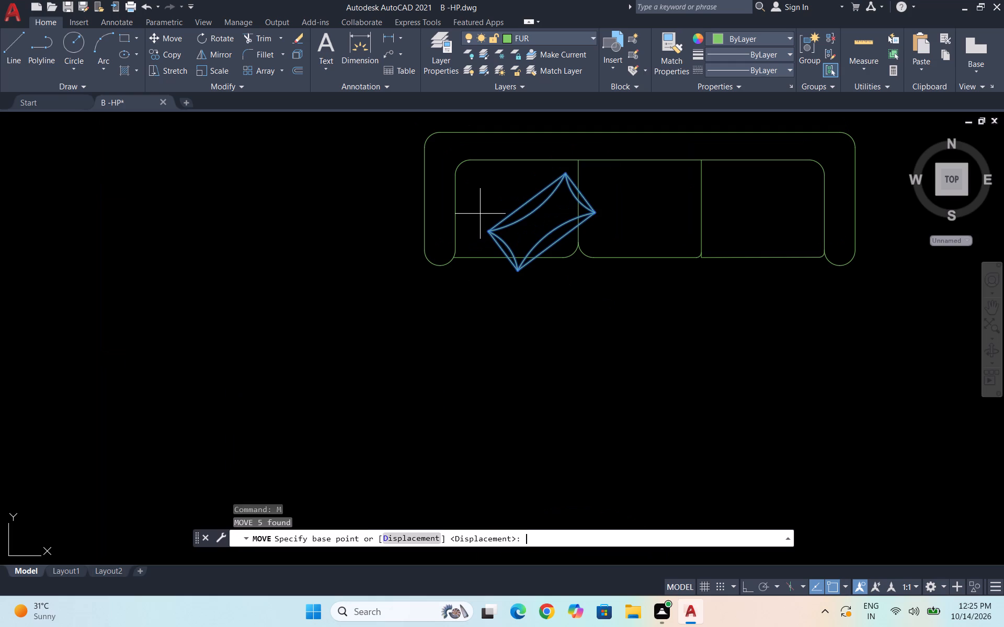
{"action": "left_click", "coordinate": [563, 176]}
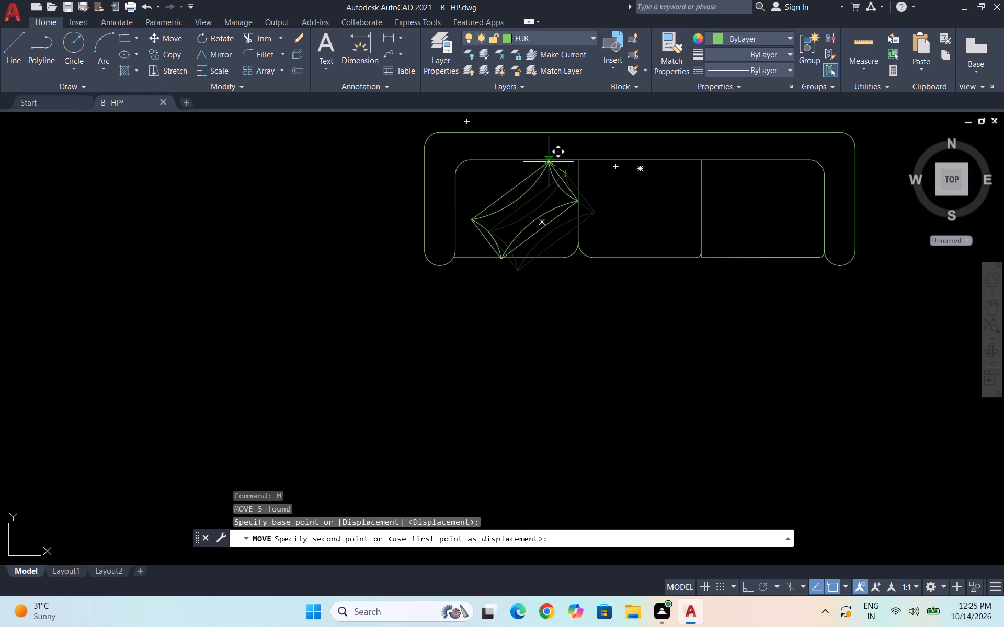
{"action": "left_click", "coordinate": [547, 160]}
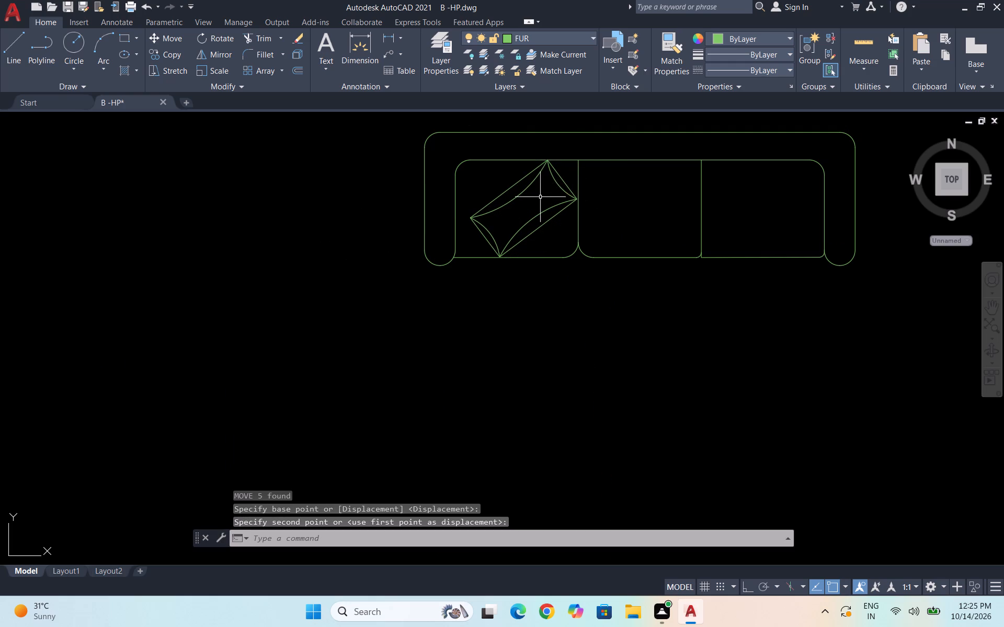
Draw a crease line about 6" long from the cushion's top corner inward, between the two arcs meeting there.
{"action": "scroll", "coordinate": [551, 176], "scroll_direction": "up", "scroll_amount": 1}
{"action": "key", "text": "l"}
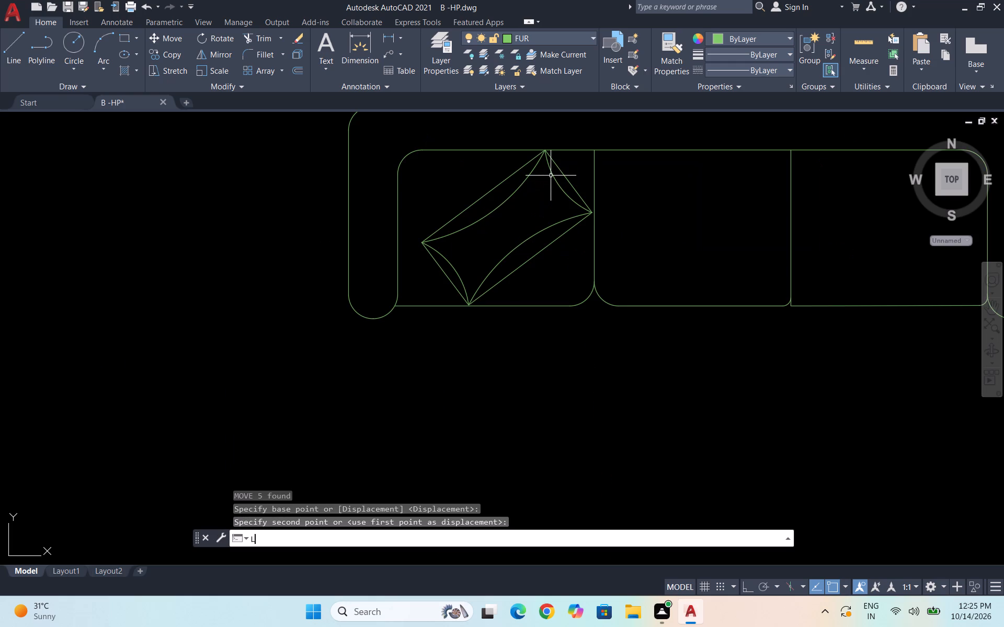
{"action": "key", "text": "Return"}
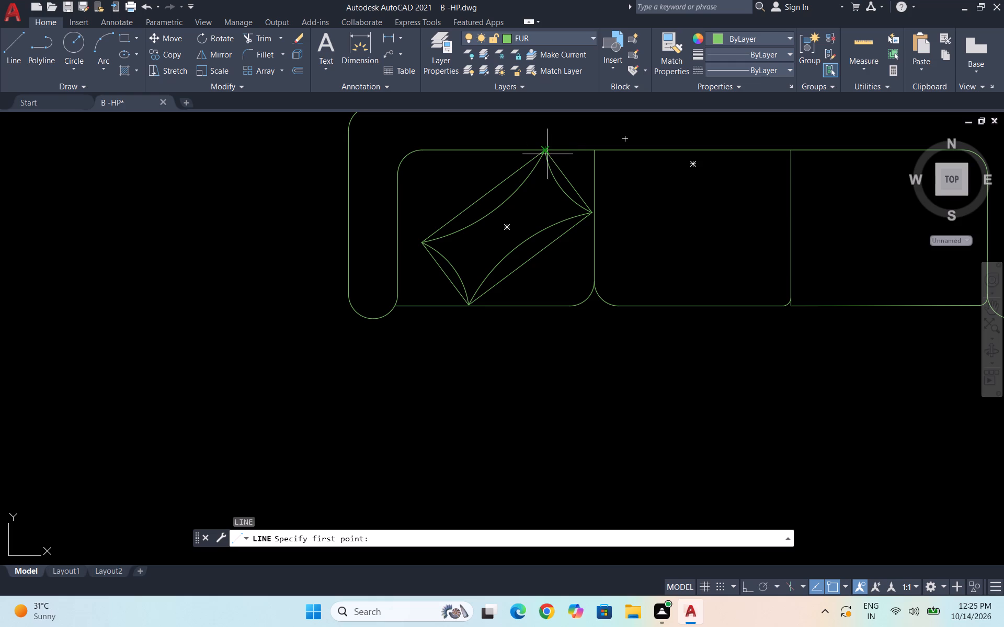
{"action": "left_click", "coordinate": [547, 152]}
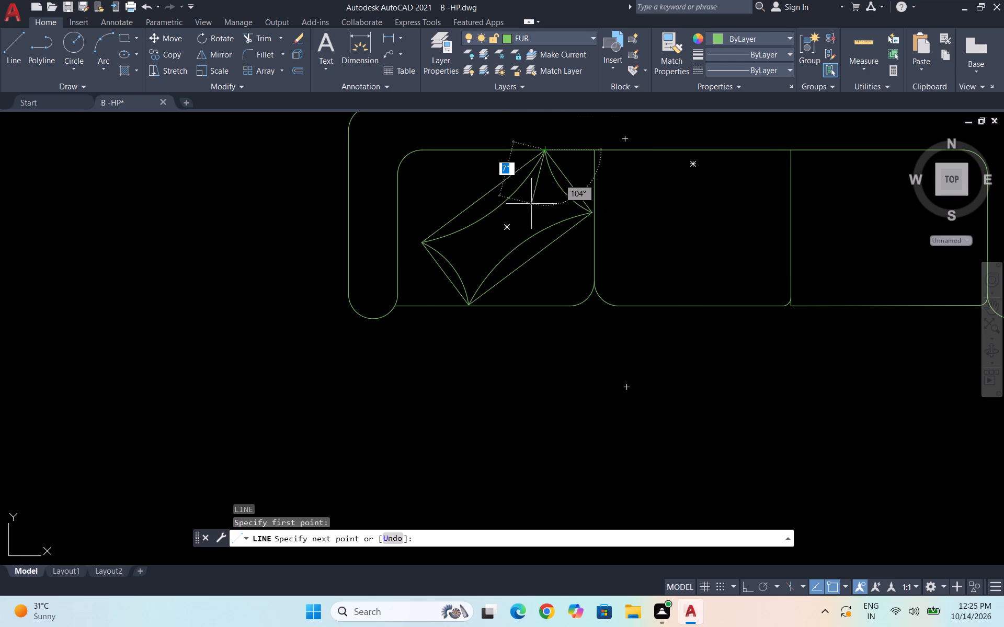
{"action": "scroll", "coordinate": [532, 204], "scroll_direction": "up", "scroll_amount": 2}
{"action": "scroll", "coordinate": [540, 192], "scroll_direction": "down", "scroll_amount": 2}
{"action": "scroll", "coordinate": [534, 196], "scroll_direction": "up", "scroll_amount": 2}
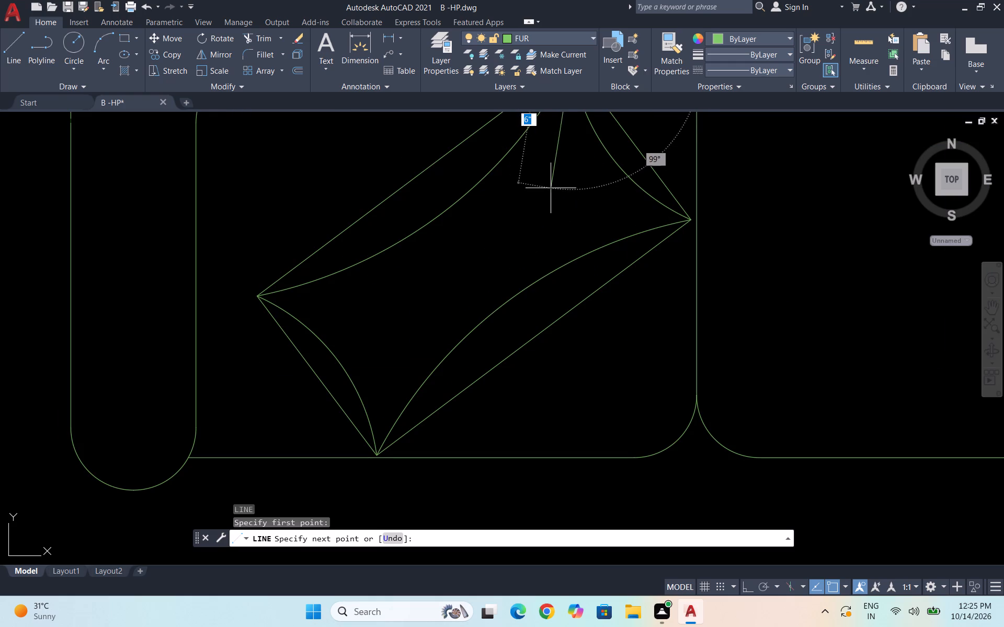
{"action": "left_click", "coordinate": [547, 183]}
{"action": "key", "text": "Escape"}
Draw two shorter crease lines from the cushion's top corner, one on each side of the first, ending level at about 4" long.
{"action": "scroll", "coordinate": [552, 188], "scroll_direction": "down", "scroll_amount": 1}
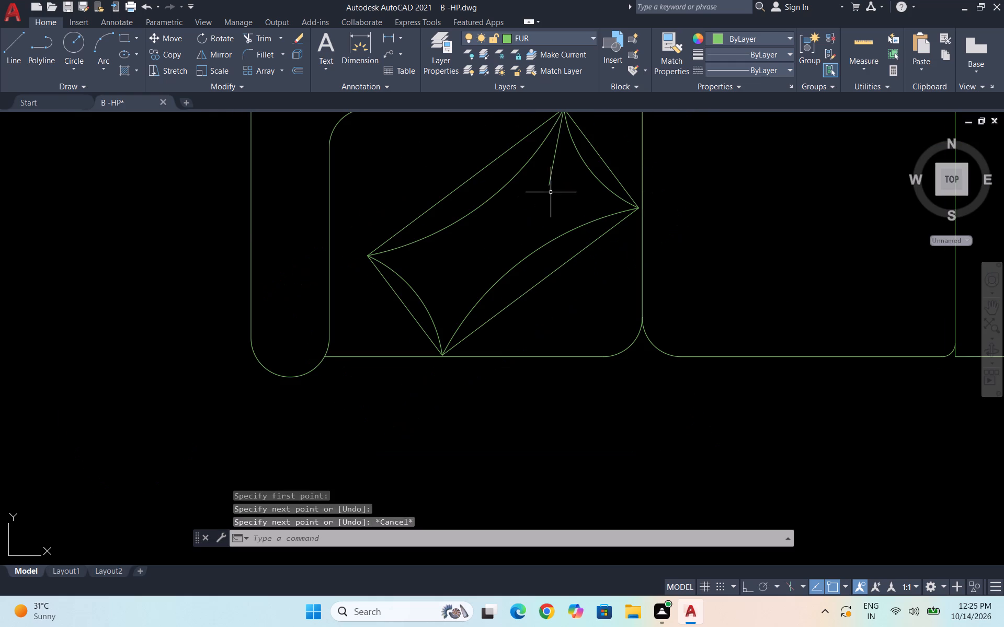
{"action": "key", "text": "space"}
{"action": "scroll", "coordinate": [559, 168], "scroll_direction": "down", "scroll_amount": 2}
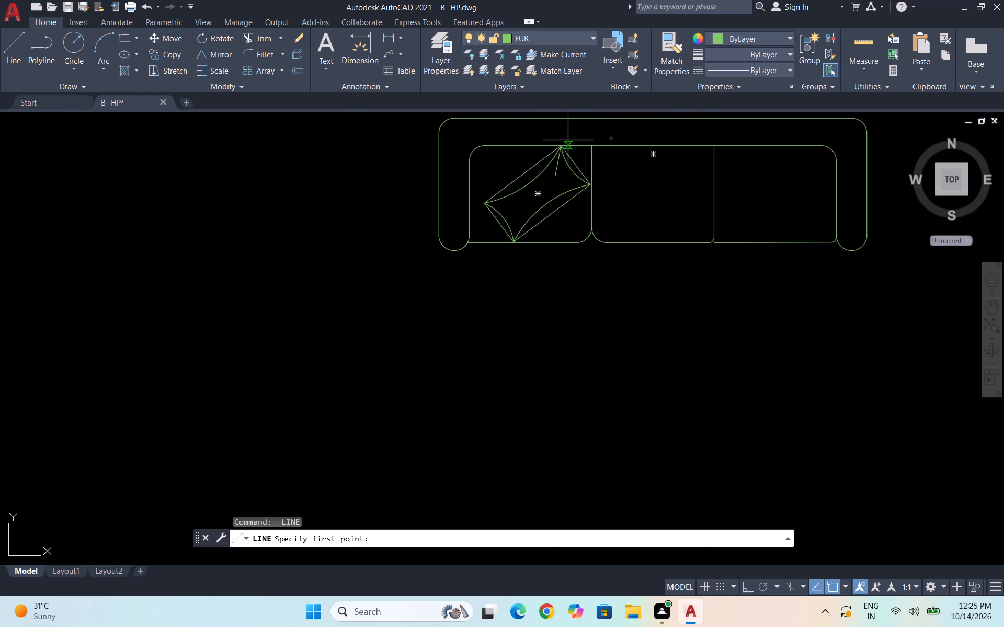
{"action": "scroll", "coordinate": [567, 140], "scroll_direction": "up", "scroll_amount": 4}
{"action": "left_click", "coordinate": [525, 172]}
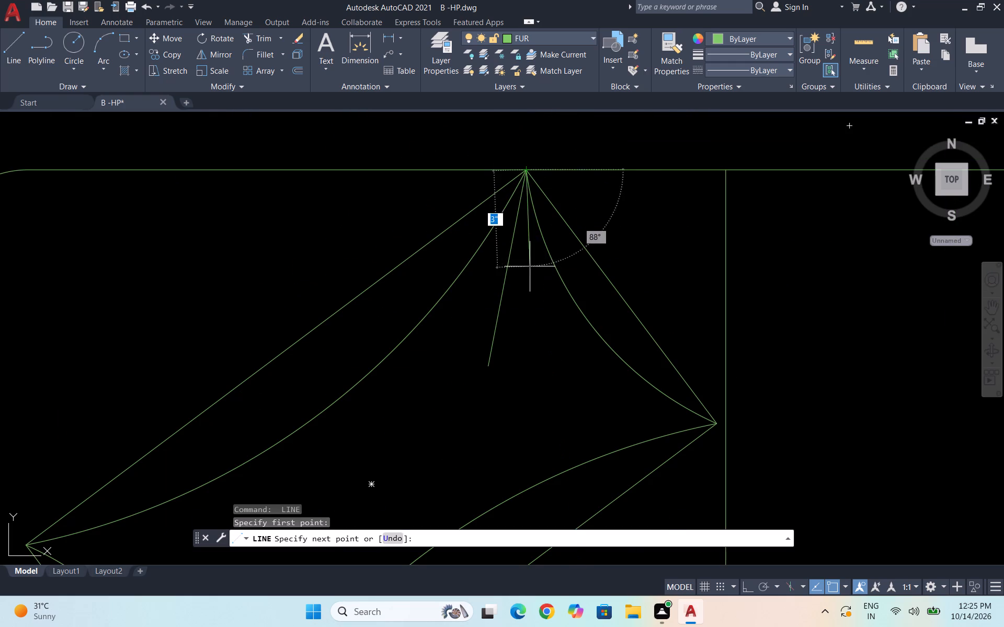
{"action": "left_click", "coordinate": [531, 307]}
{"action": "key", "text": "space"}
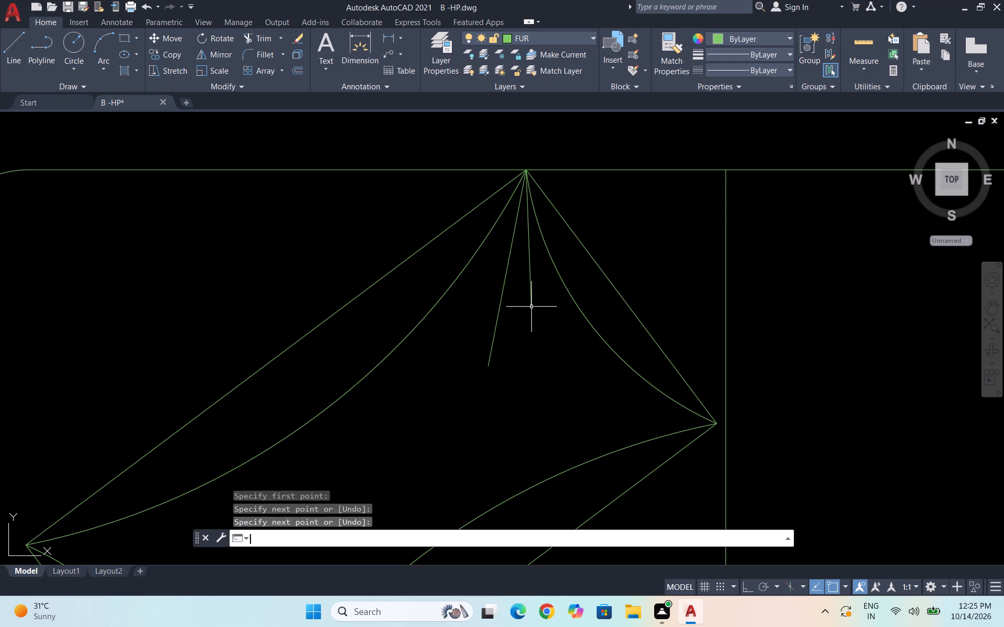
{"action": "key", "text": "space"}
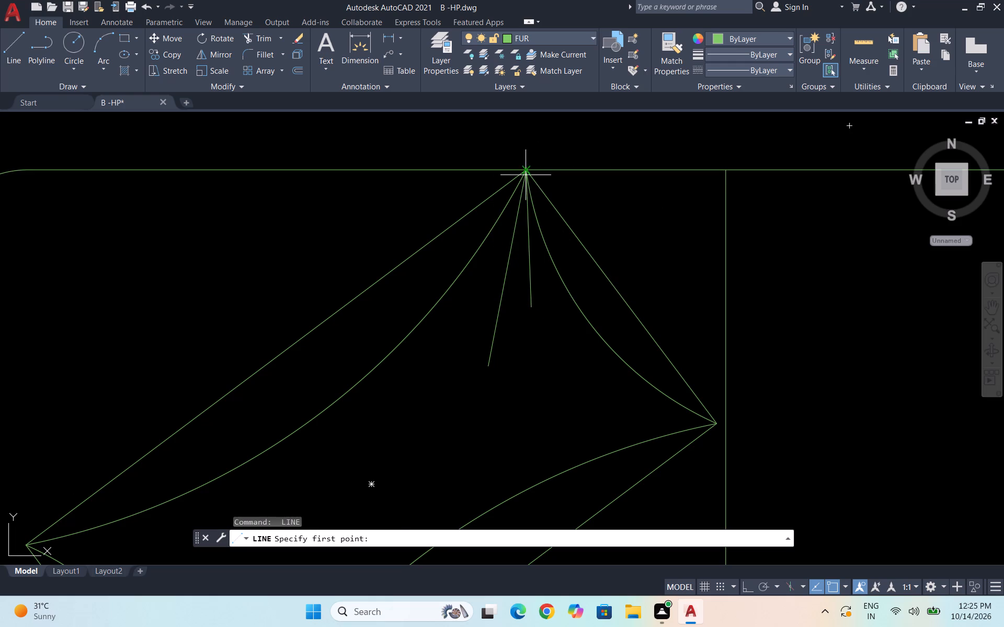
{"action": "left_click", "coordinate": [526, 175]}
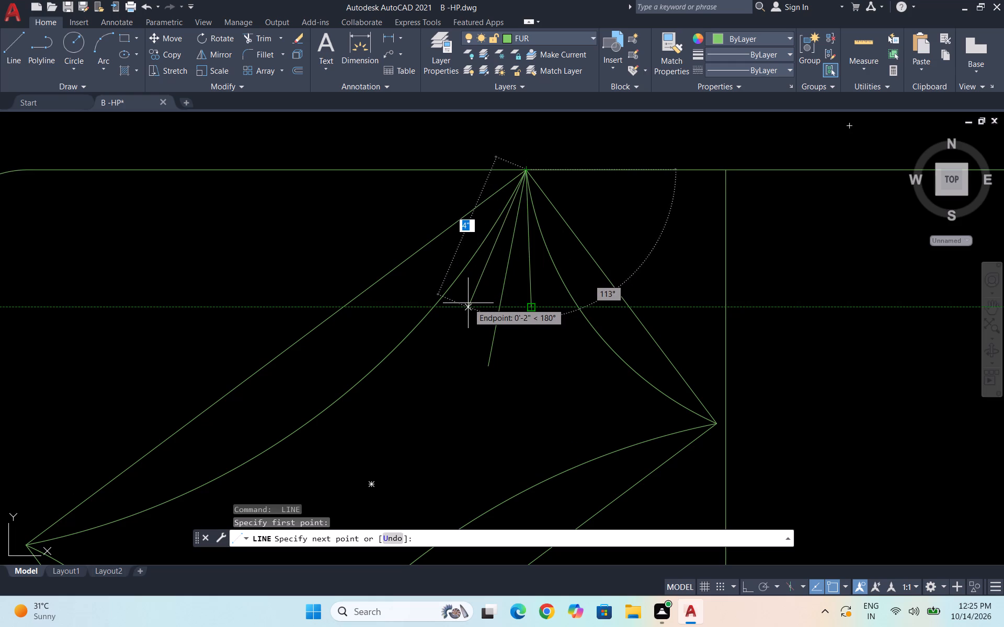
{"action": "left_click", "coordinate": [468, 303]}
{"action": "key", "text": "Escape"}
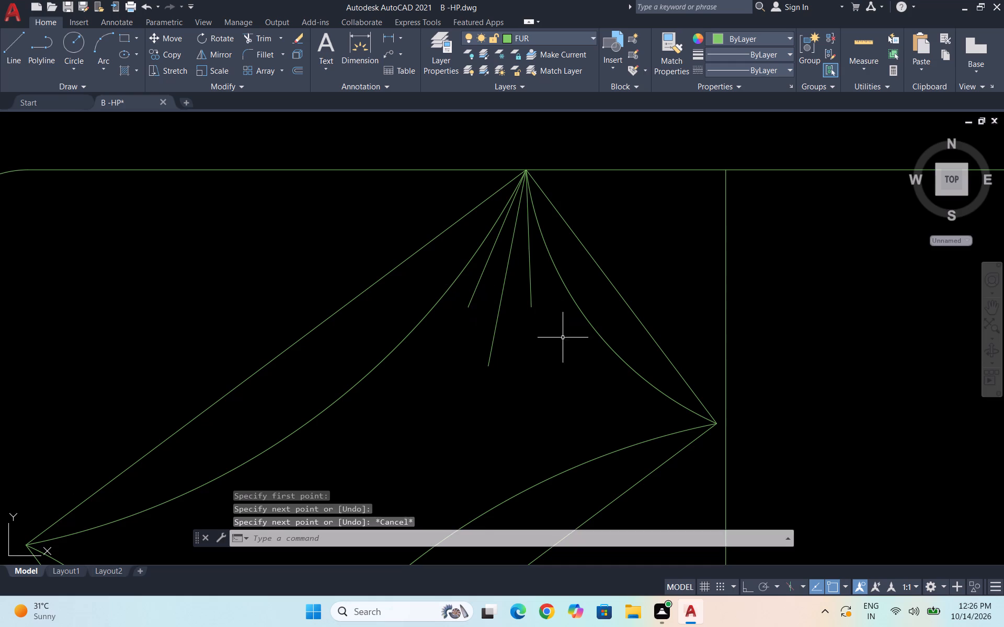
Mirror the three crease lines across the line joining the midpoints of the cushion's long sides, keeping the originals.
{"action": "left_click", "coordinate": [563, 338]}
{"action": "left_click", "coordinate": [476, 274]}
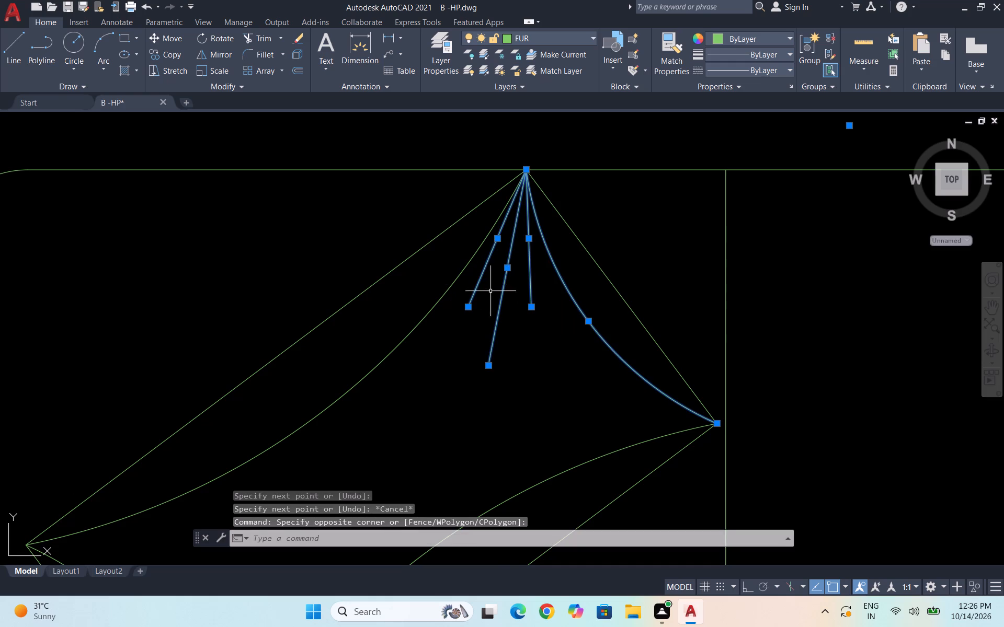
{"action": "left_click_drag", "start_coordinate": [618, 344], "coordinate": [591, 341], "text": "shift"}
{"action": "left_click", "coordinate": [578, 330], "text": "shift"}
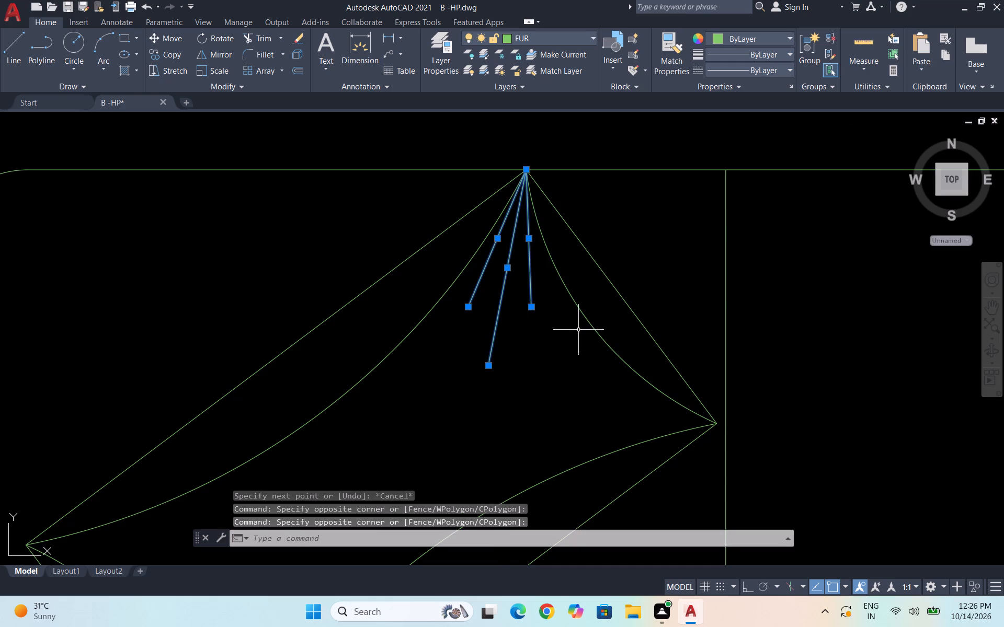
{"action": "key", "text": "comma"}
{"action": "key", "text": "BackSpace"}
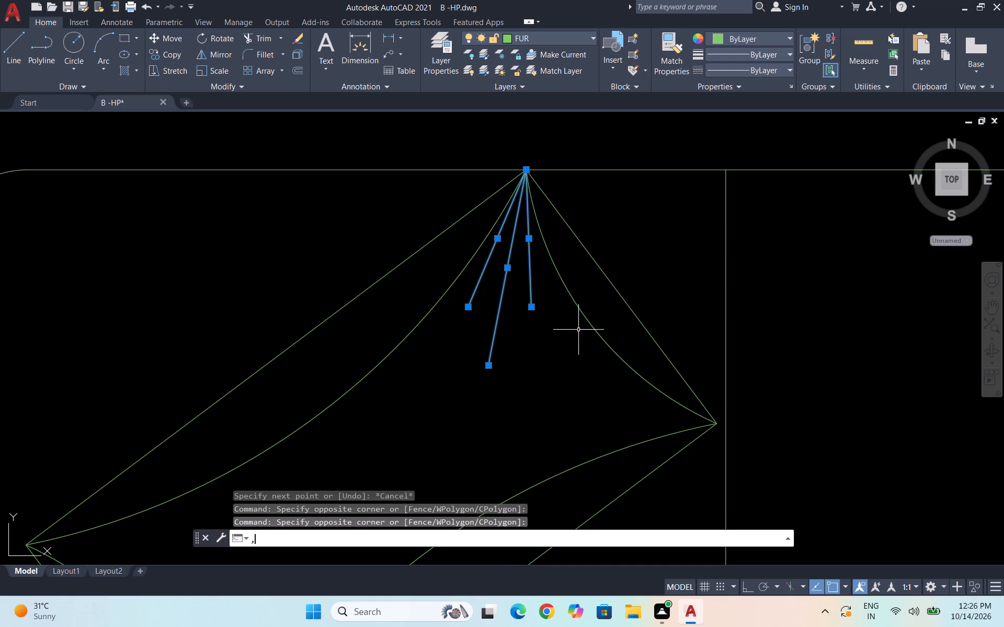
{"action": "type", "text": "MI"}
{"action": "key", "text": "Return"}
{"action": "scroll", "coordinate": [465, 270], "scroll_direction": "down", "scroll_amount": 3}
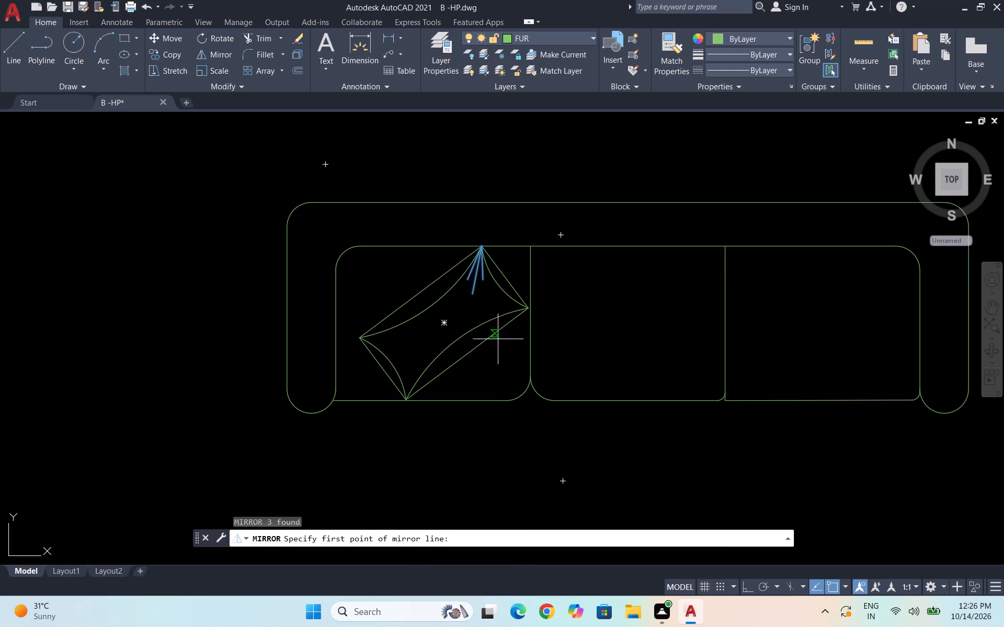
{"action": "left_click", "coordinate": [467, 350]}
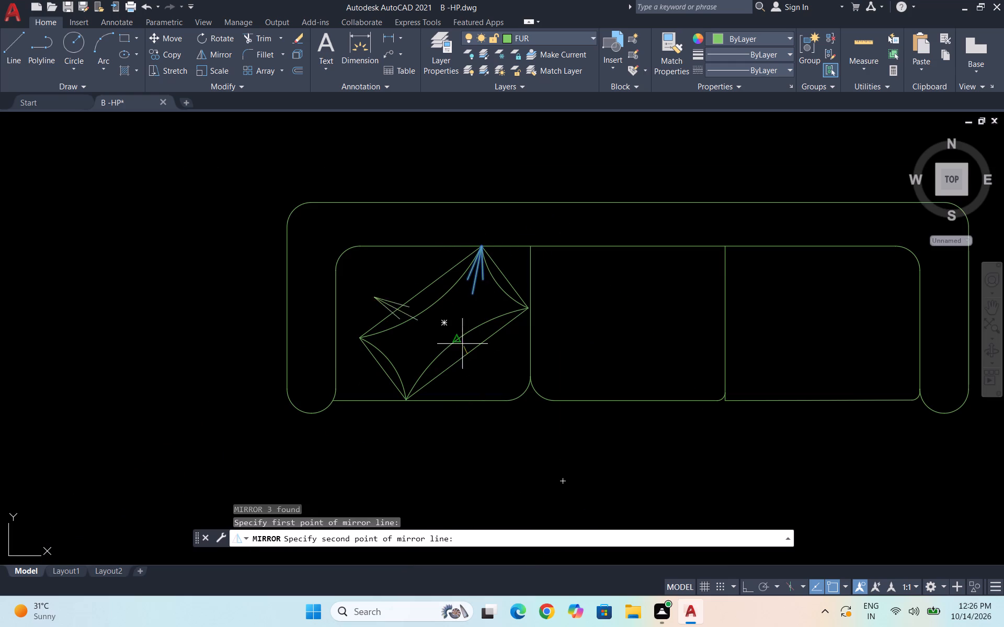
{"action": "left_click", "coordinate": [419, 293]}
{"action": "key", "text": "space"}
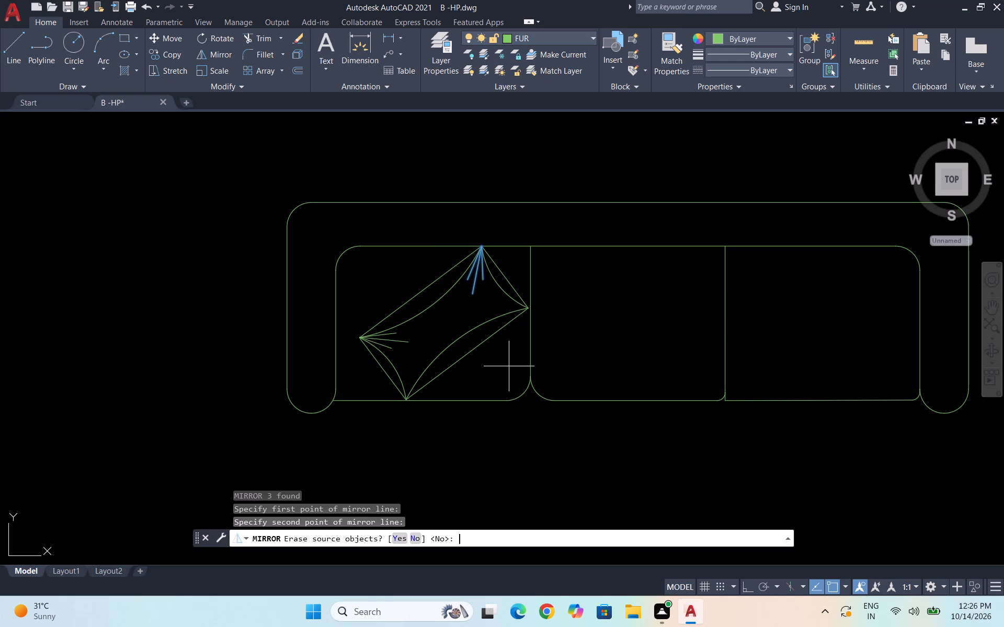
Mirror both sets of crease lines across the cushion's lengthwise centreline to the other two corners, keeping the originals.
{"action": "scroll", "coordinate": [489, 298], "scroll_direction": "up", "scroll_amount": 1}
{"action": "scroll", "coordinate": [401, 343], "scroll_direction": "up", "scroll_amount": 1}
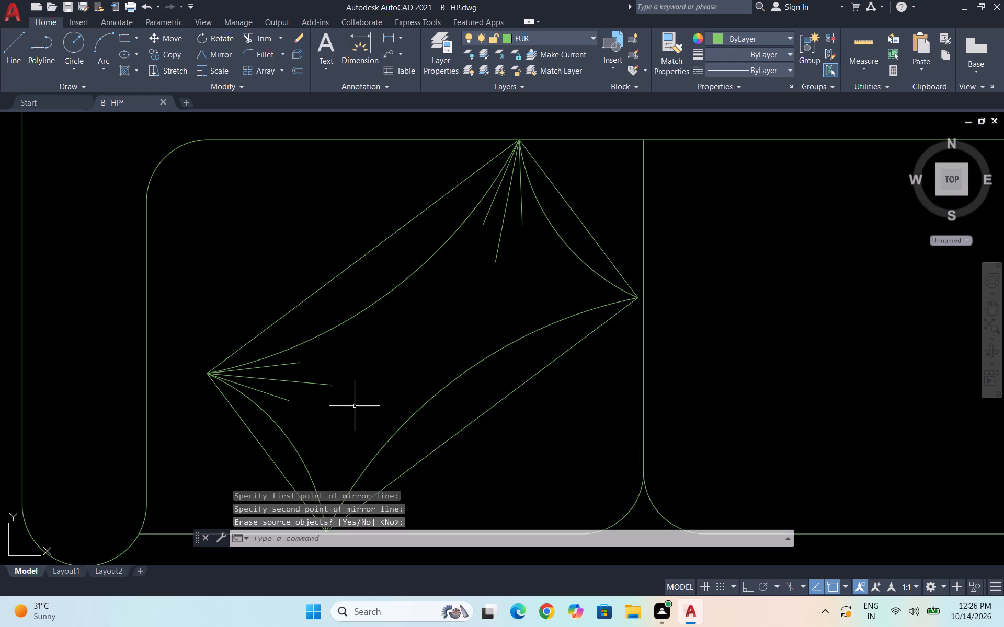
{"action": "left_click", "coordinate": [355, 406]}
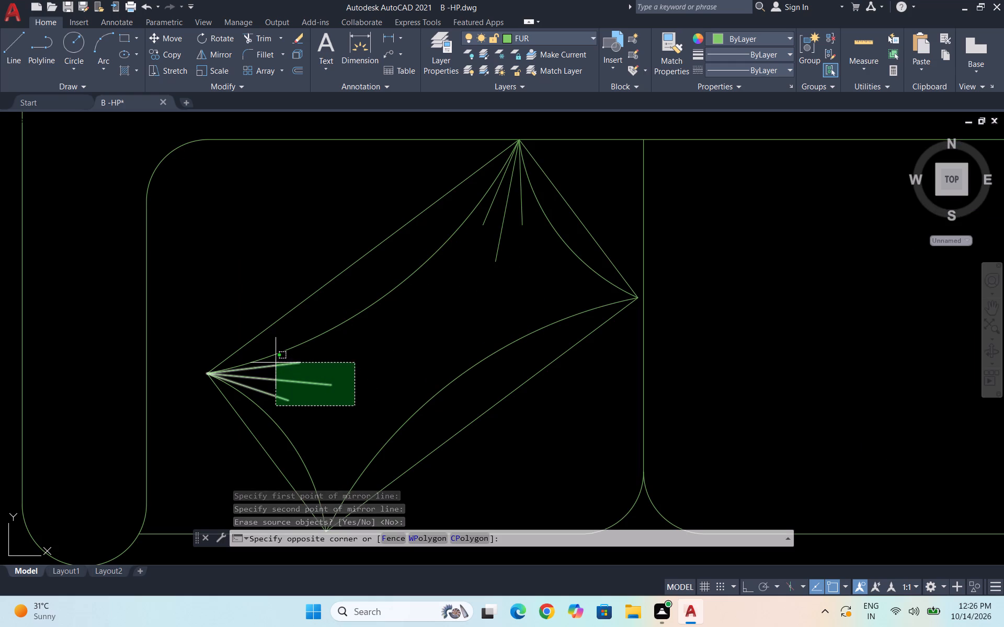
{"action": "left_click", "coordinate": [275, 358]}
{"action": "left_click", "coordinate": [535, 224]}
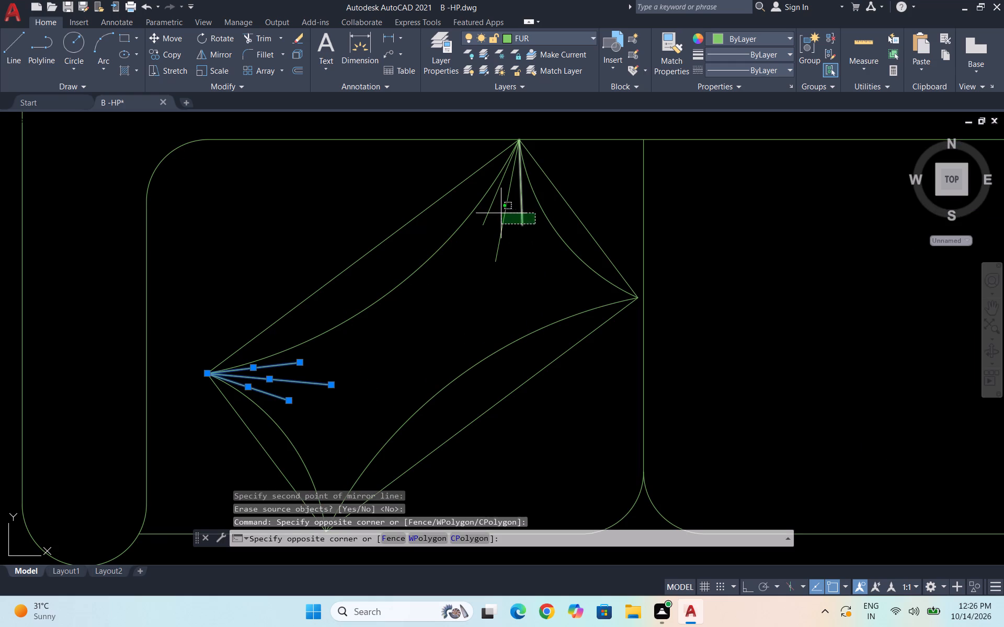
{"action": "left_click", "coordinate": [483, 213]}
{"action": "scroll", "coordinate": [504, 252], "scroll_direction": "down", "scroll_amount": 3}
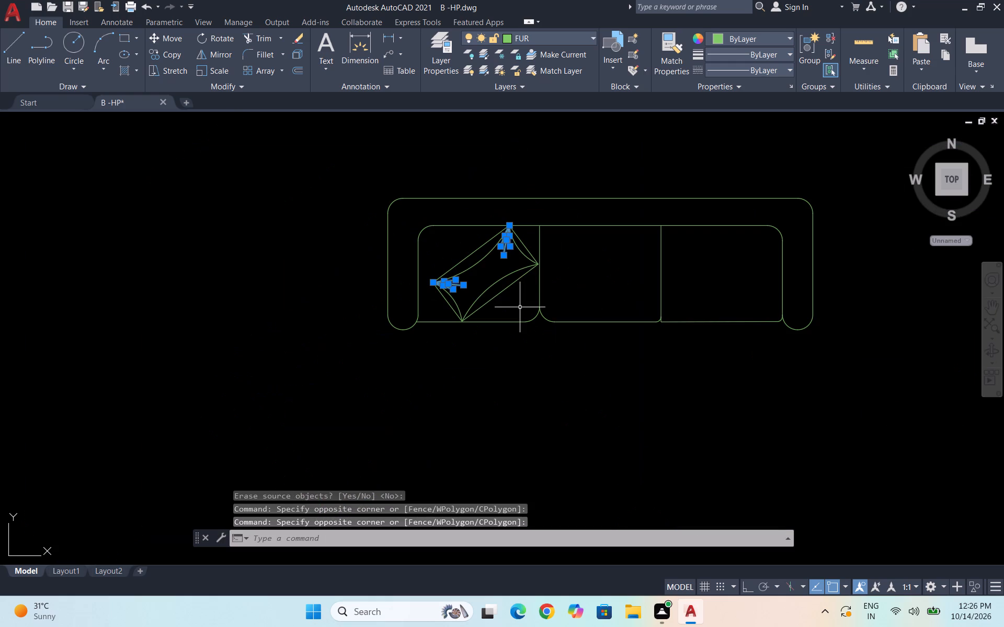
{"action": "type", "text": "MI"}
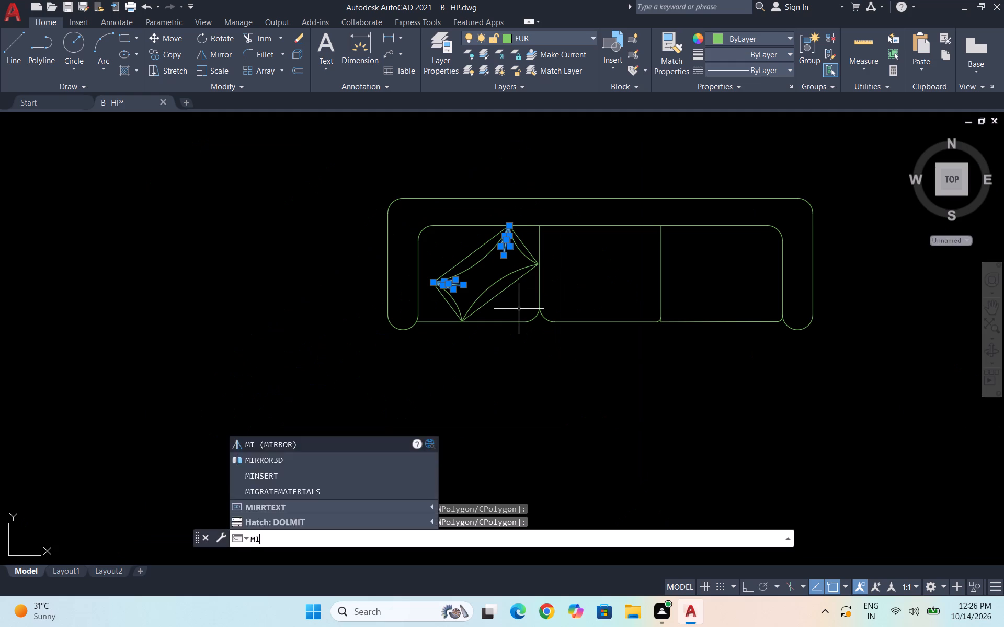
{"action": "key", "text": "Return"}
{"action": "scroll", "coordinate": [512, 261], "scroll_direction": "up", "scroll_amount": 3}
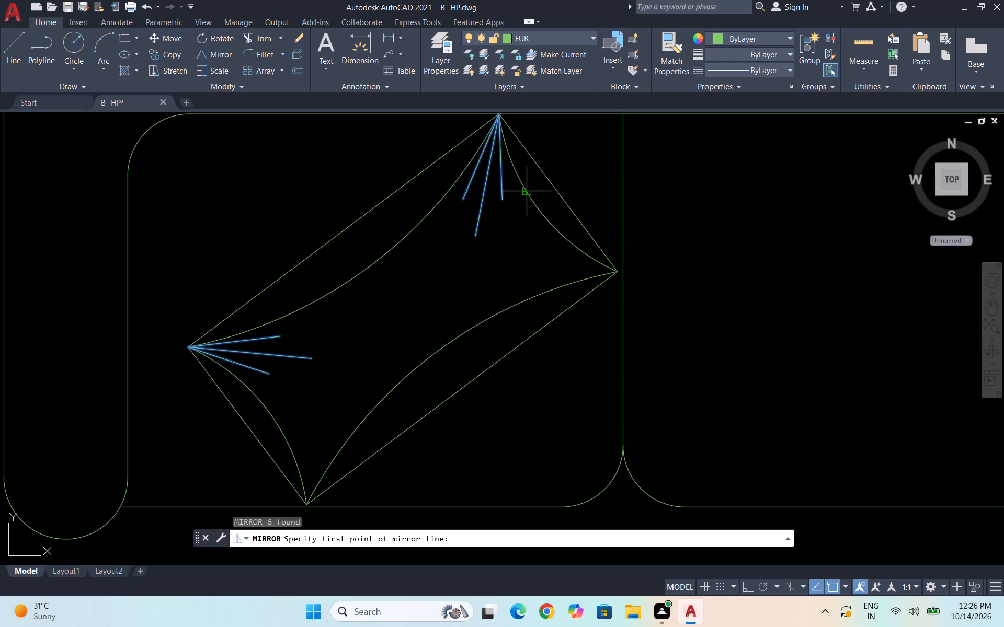
{"action": "left_click", "coordinate": [537, 207]}
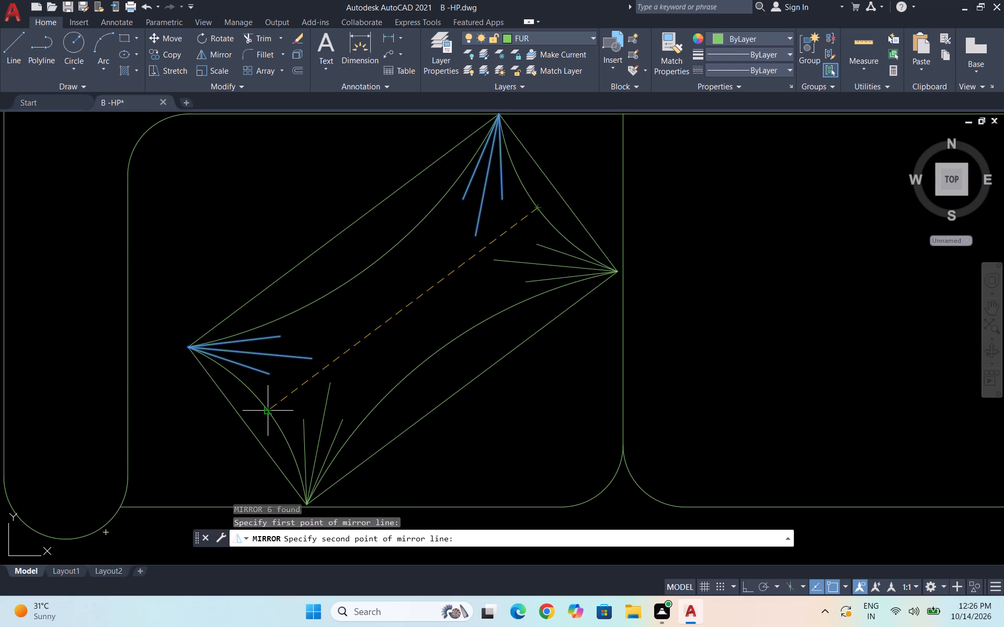
{"action": "left_click", "coordinate": [266, 411]}
{"action": "key", "text": "space"}
Draw a circle with a radius of about 1" centred on the middle of the creased cushion.
{"action": "scroll", "coordinate": [448, 343], "scroll_direction": "down", "scroll_amount": 3}
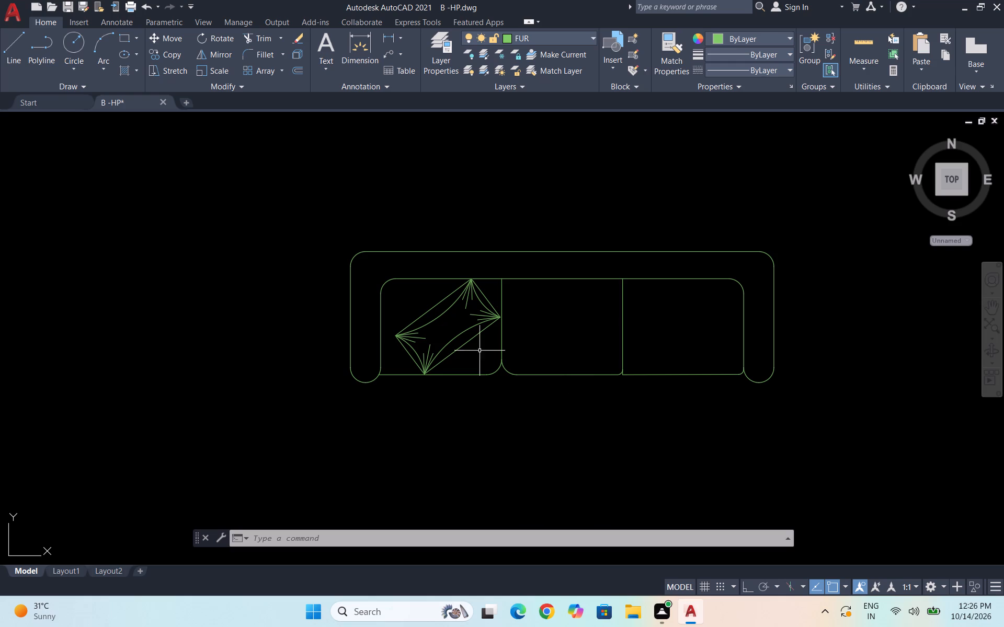
{"action": "scroll", "coordinate": [467, 346], "scroll_direction": "up", "scroll_amount": 2}
{"action": "left_click", "coordinate": [500, 350]}
{"action": "key", "text": "Escape"}
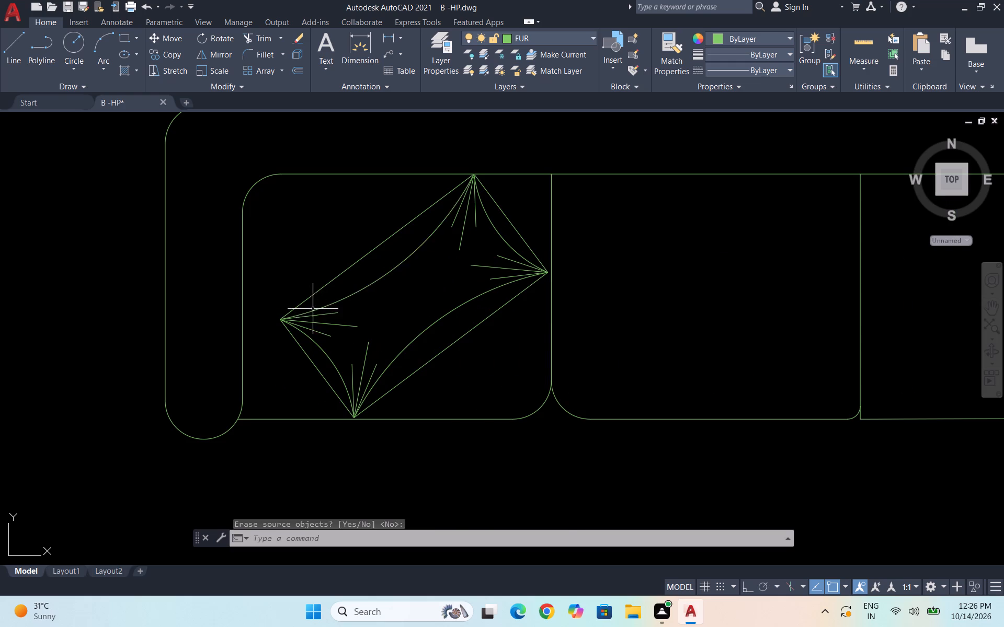
{"action": "key", "text": "c"}
{"action": "key", "text": "Return"}
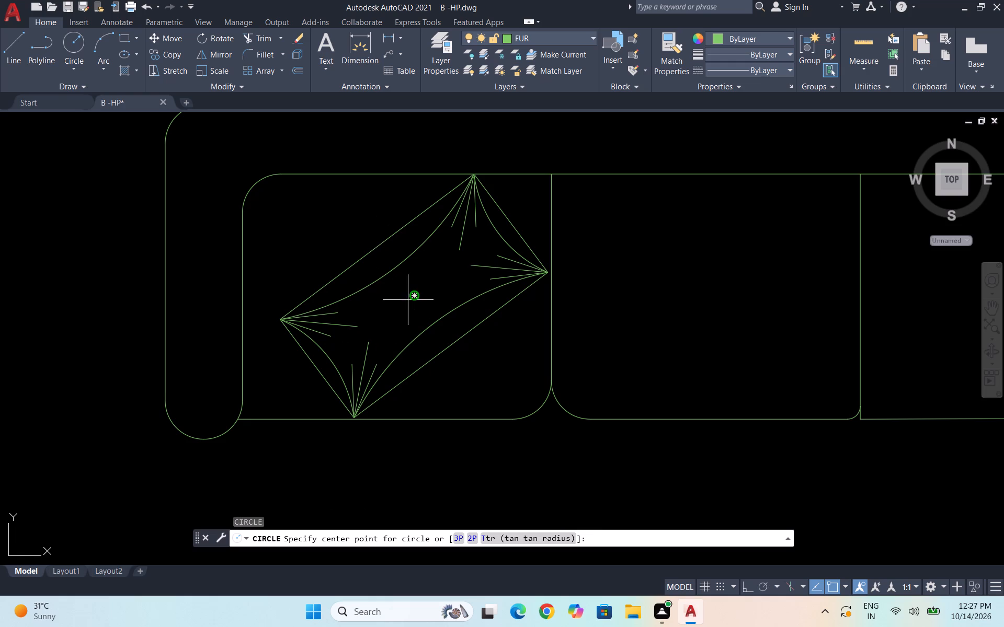
{"action": "left_click", "coordinate": [416, 293]}
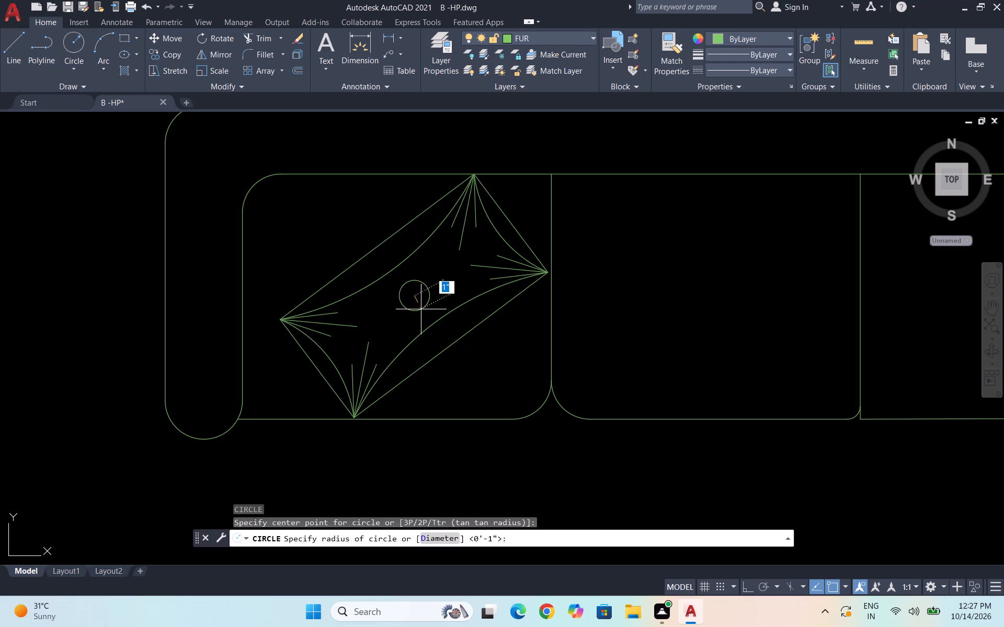
{"action": "scroll", "coordinate": [421, 312], "scroll_direction": "up", "scroll_amount": 2}
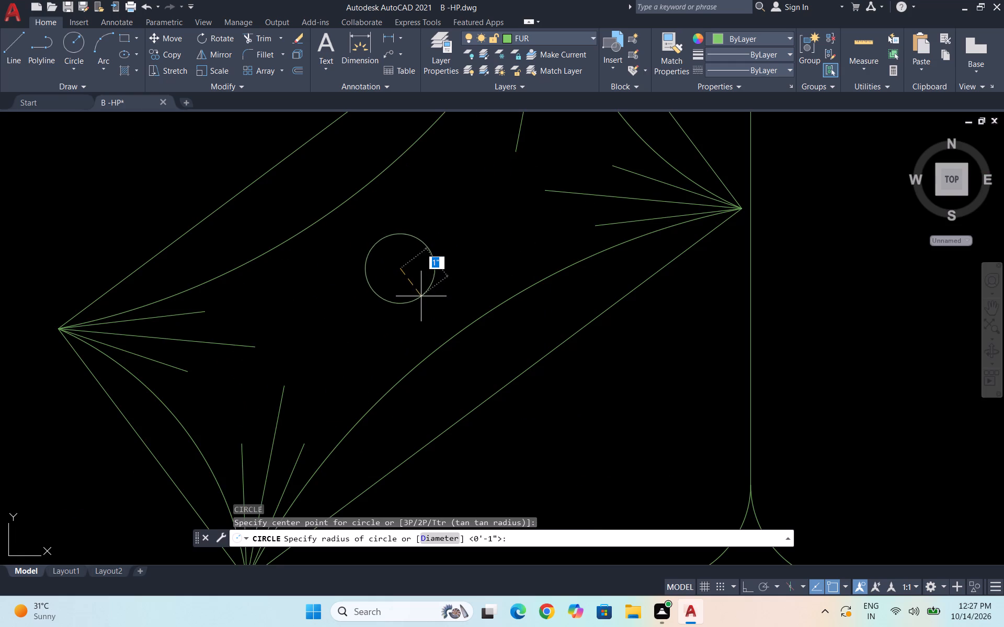
{"action": "left_click", "coordinate": [416, 285]}
{"action": "scroll", "coordinate": [454, 258], "scroll_direction": "down", "scroll_amount": 3}
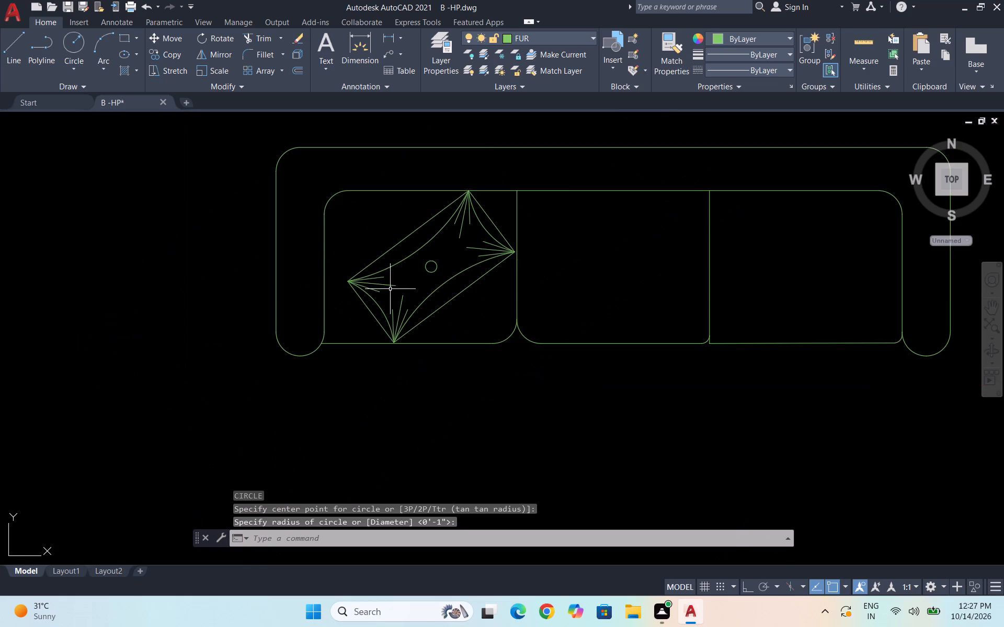
Draw a smaller concentric circle inside the cushion's central circle, about two-thirds of its radius.
{"action": "scroll", "coordinate": [441, 259], "scroll_direction": "up", "scroll_amount": 3}
{"action": "key", "text": "c"}
{"action": "key", "text": "Return"}
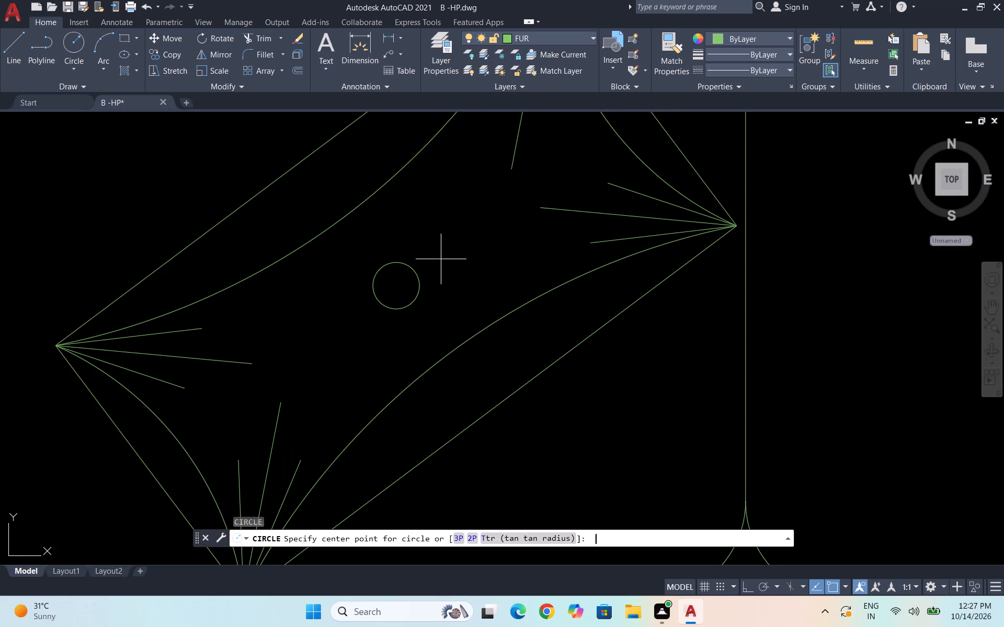
{"action": "left_click", "coordinate": [398, 283]}
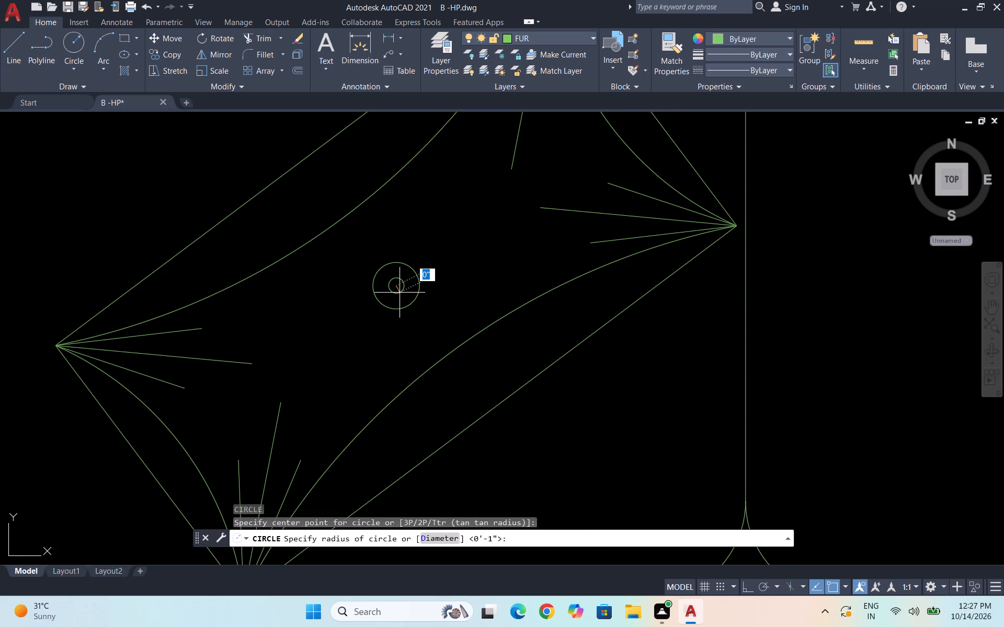
{"action": "scroll", "coordinate": [401, 293], "scroll_direction": "up", "scroll_amount": 3}
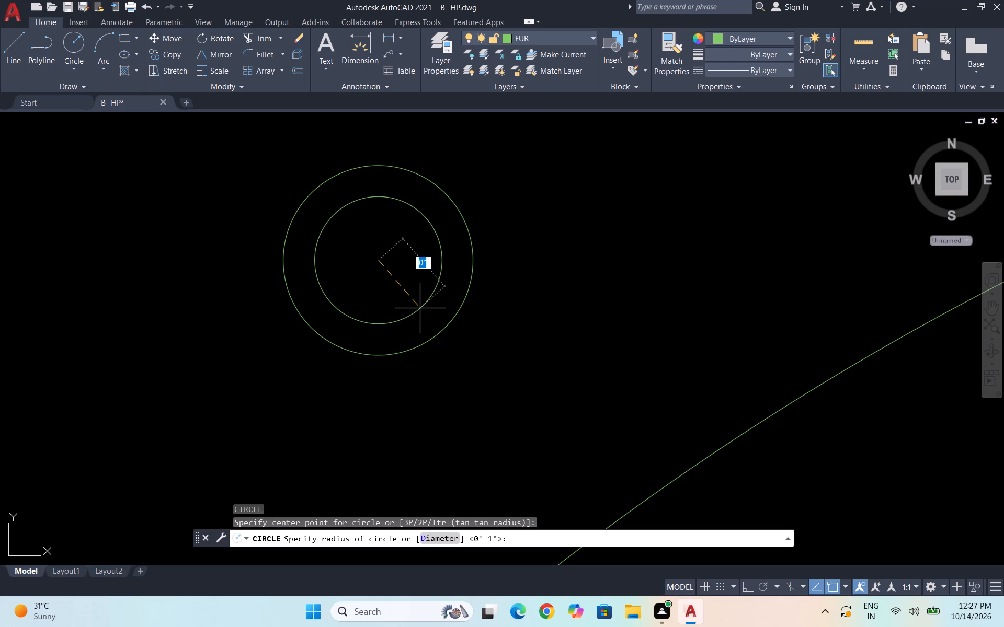
{"action": "left_click", "coordinate": [420, 308]}
{"action": "key", "text": "Escape"}
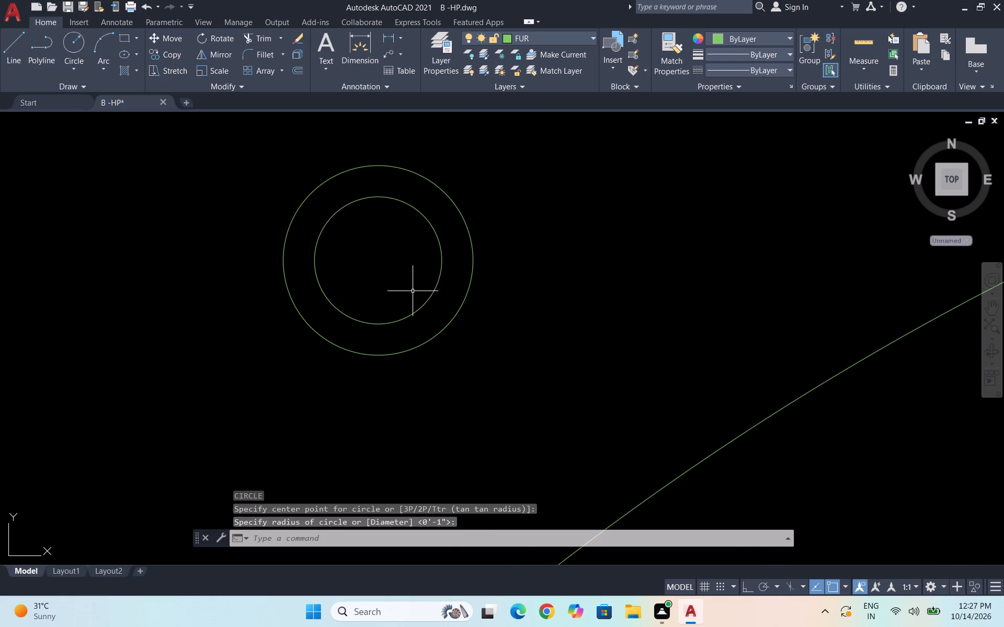
Draw two vertical lines from the circles' centre, one up and one down to the inner circle's quadrants, forming its vertical diameter.
{"action": "scroll", "coordinate": [409, 291], "scroll_direction": "down", "scroll_amount": 3}
{"action": "scroll", "coordinate": [415, 287], "scroll_direction": "up", "scroll_amount": 2}
{"action": "key", "text": "l"}
{"action": "key", "text": "Return"}
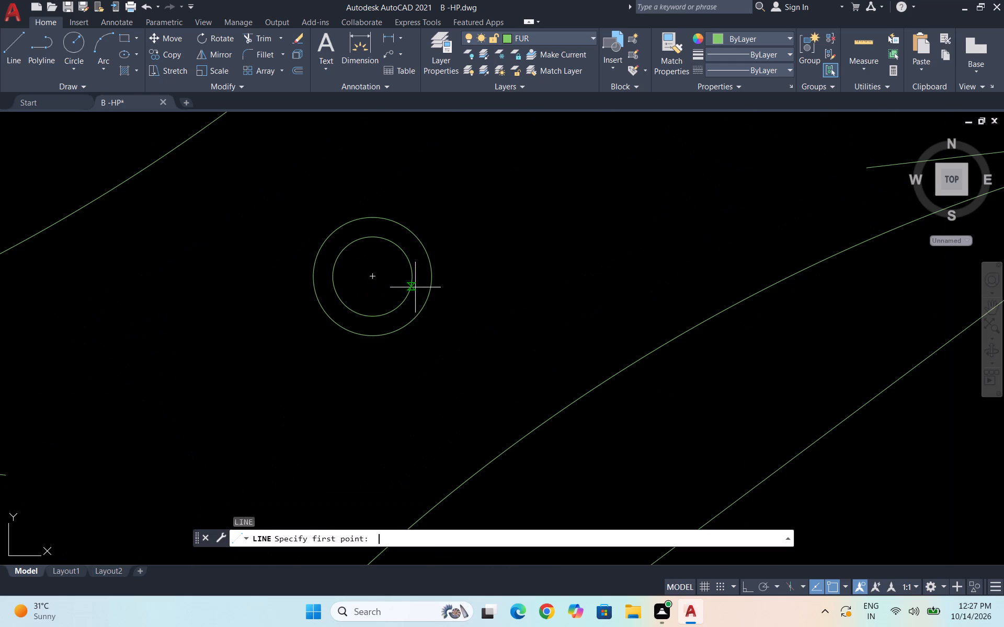
{"action": "scroll", "coordinate": [370, 265], "scroll_direction": "up", "scroll_amount": 2}
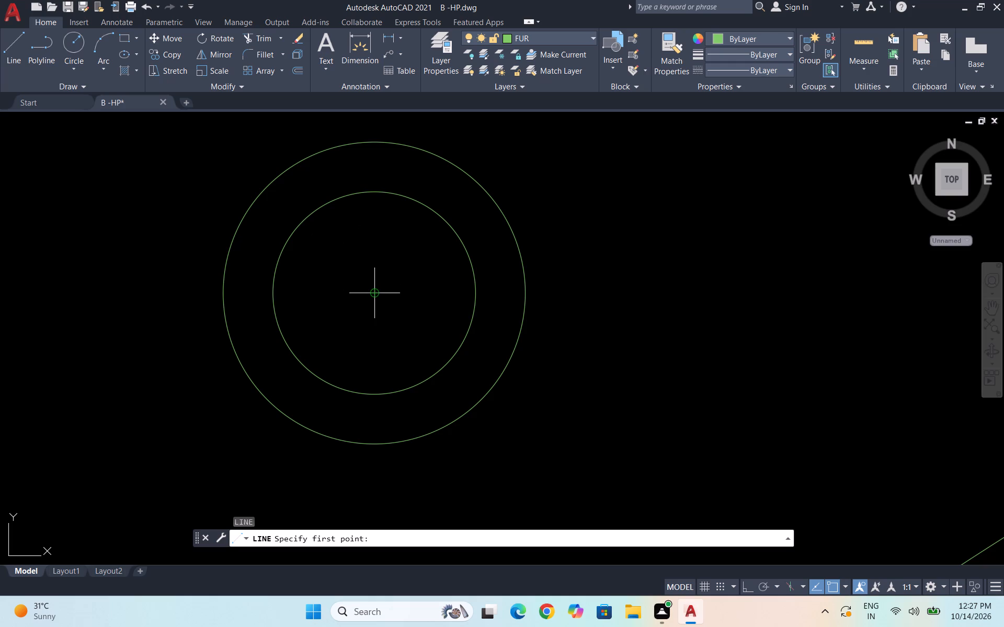
{"action": "scroll", "coordinate": [385, 293], "scroll_direction": "up", "scroll_amount": 1}
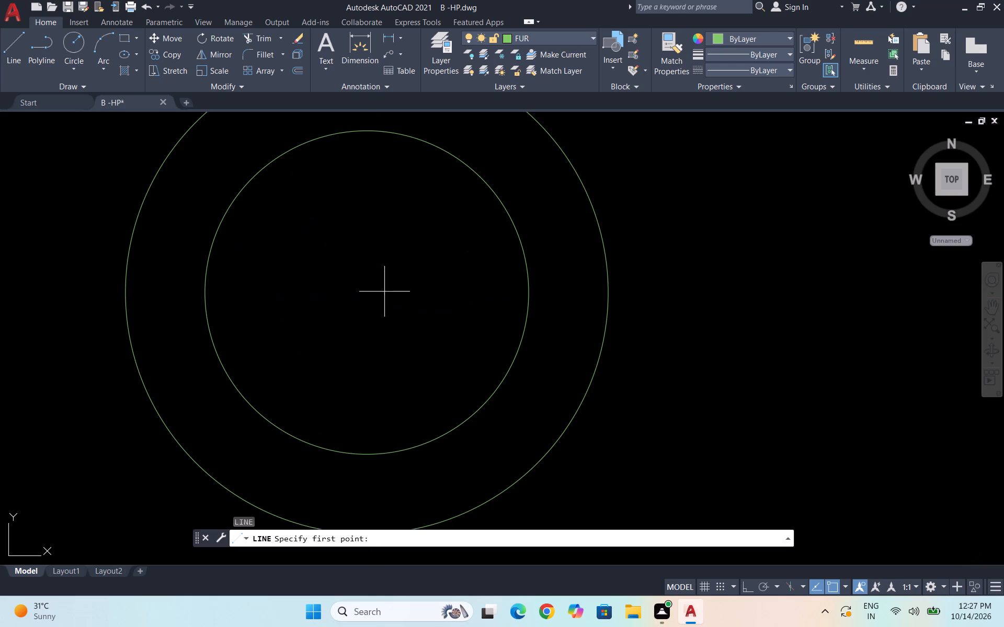
{"action": "scroll", "coordinate": [403, 272], "scroll_direction": "down", "scroll_amount": 3}
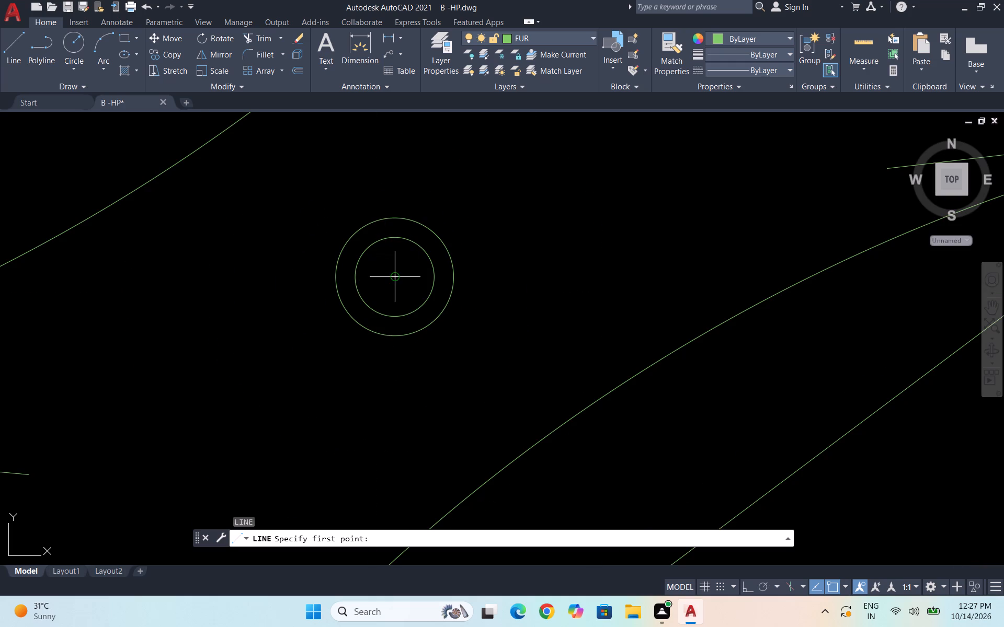
{"action": "left_click", "coordinate": [397, 277]}
{"action": "left_click", "coordinate": [392, 239]}
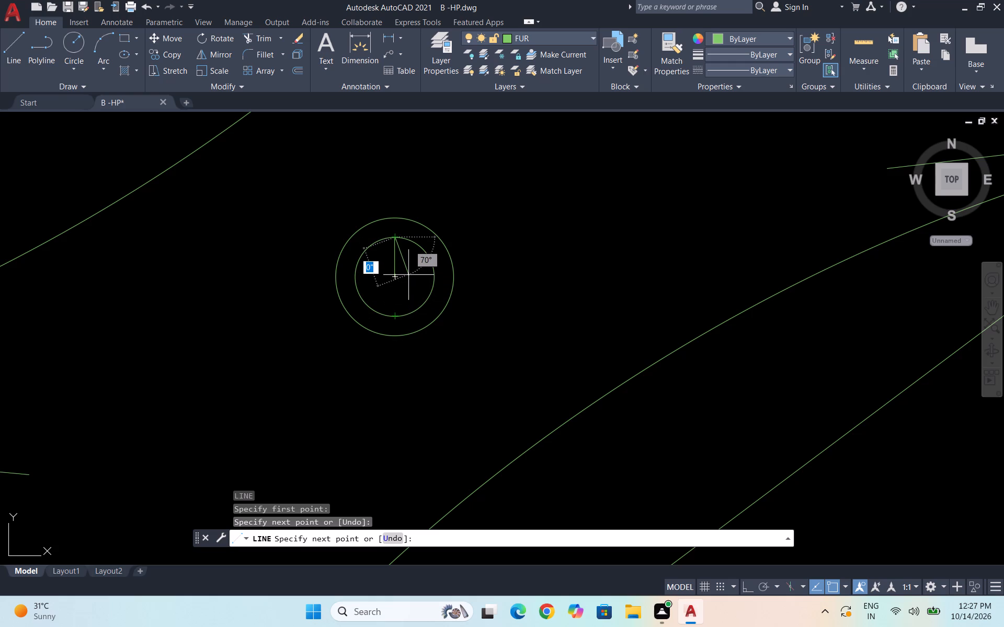
{"action": "key", "text": "Escape"}
{"action": "key", "text": "space"}
{"action": "scroll", "coordinate": [396, 273], "scroll_direction": "up", "scroll_amount": 2}
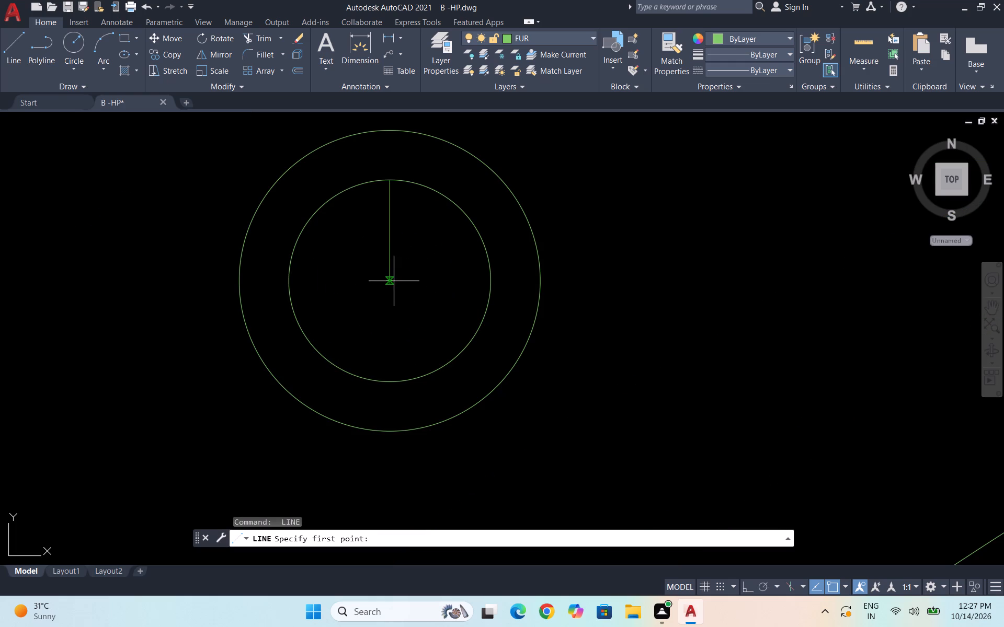
{"action": "left_click", "coordinate": [392, 282]}
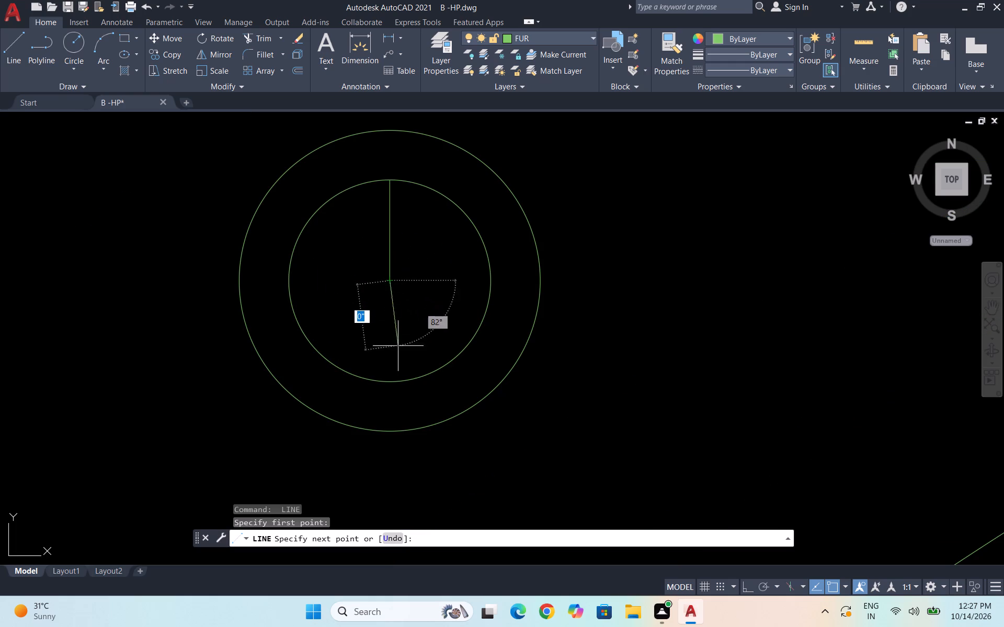
{"action": "left_click", "coordinate": [389, 381]}
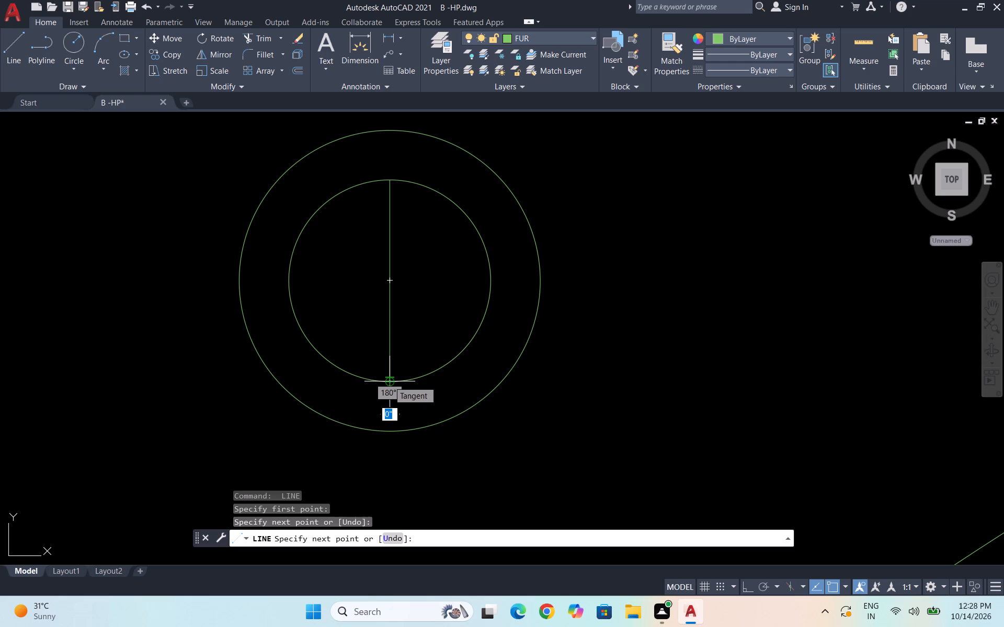
{"action": "key", "text": "Escape"}
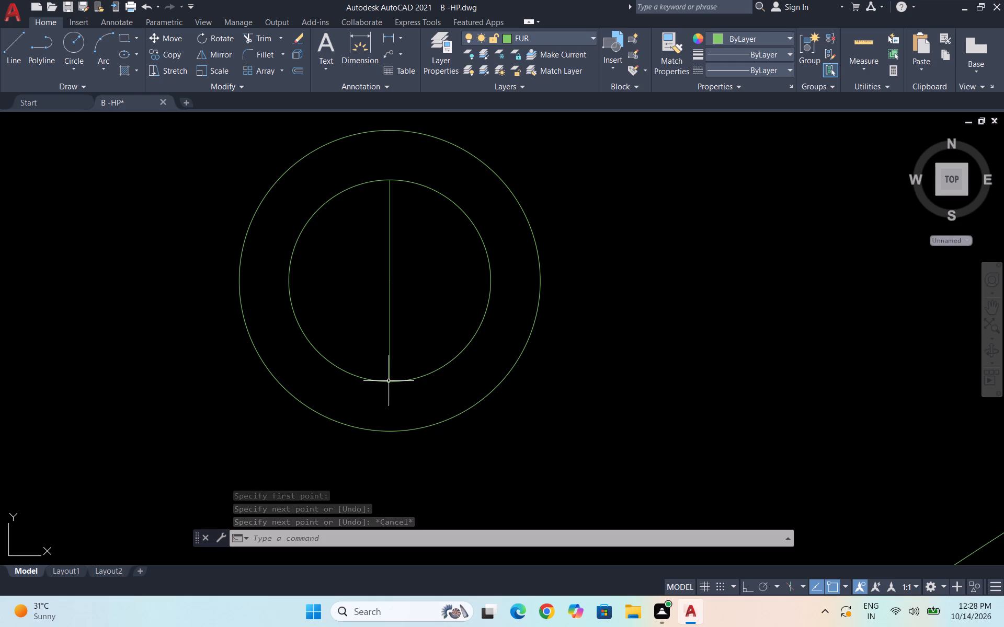
Draw an S-shaped spline from the inner circle's top quadrant, bulging left and right of the vertical line and ending at the centre.
{"action": "type", "text": "SPL"}
{"action": "key", "text": "Return"}
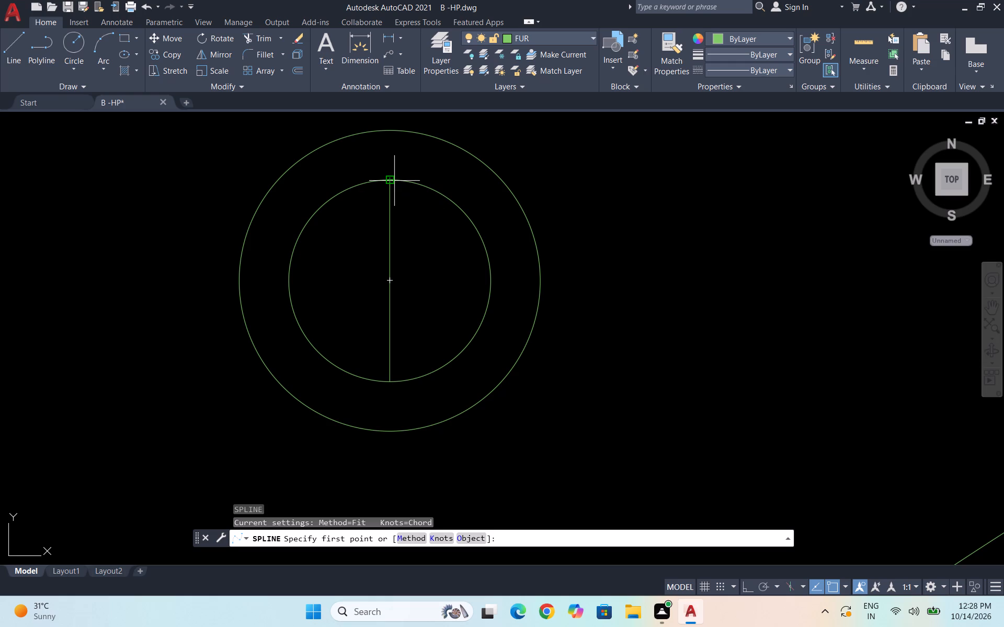
{"action": "left_click", "coordinate": [386, 180]}
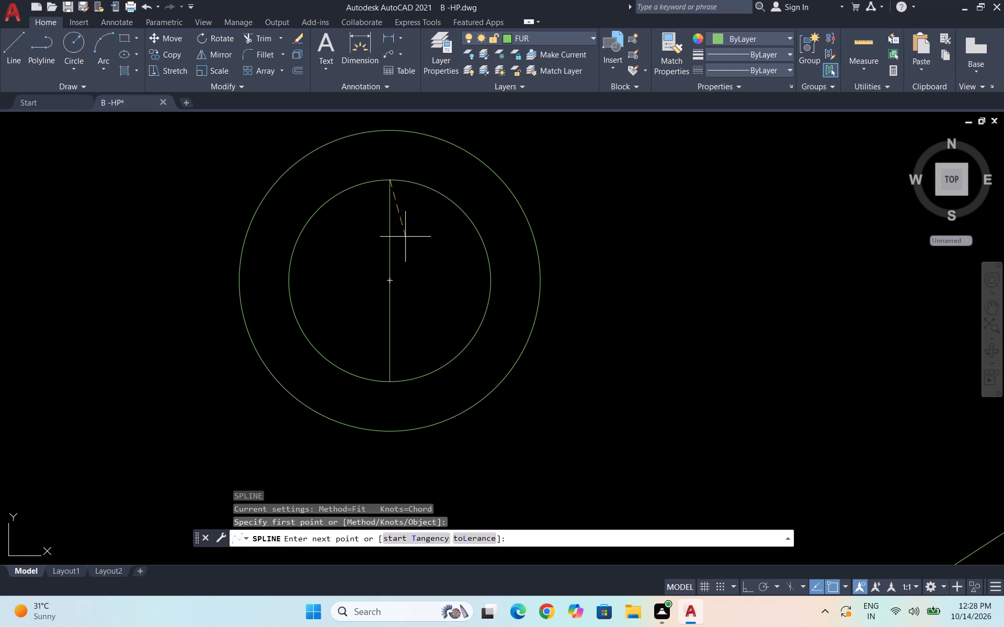
{"action": "left_click", "coordinate": [357, 229]}
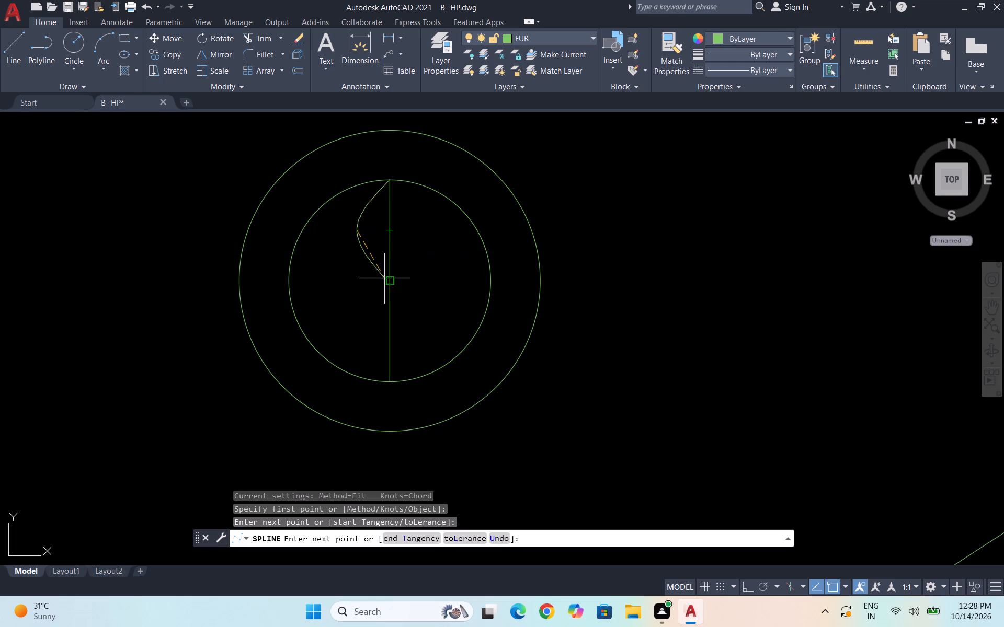
{"action": "left_click", "coordinate": [412, 252]}
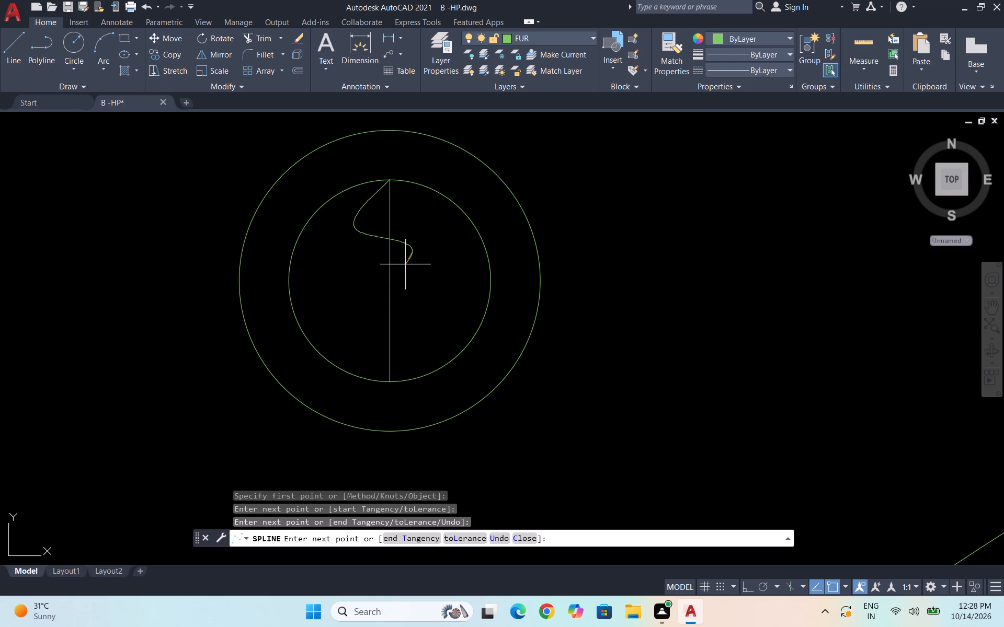
{"action": "left_click", "coordinate": [390, 280]}
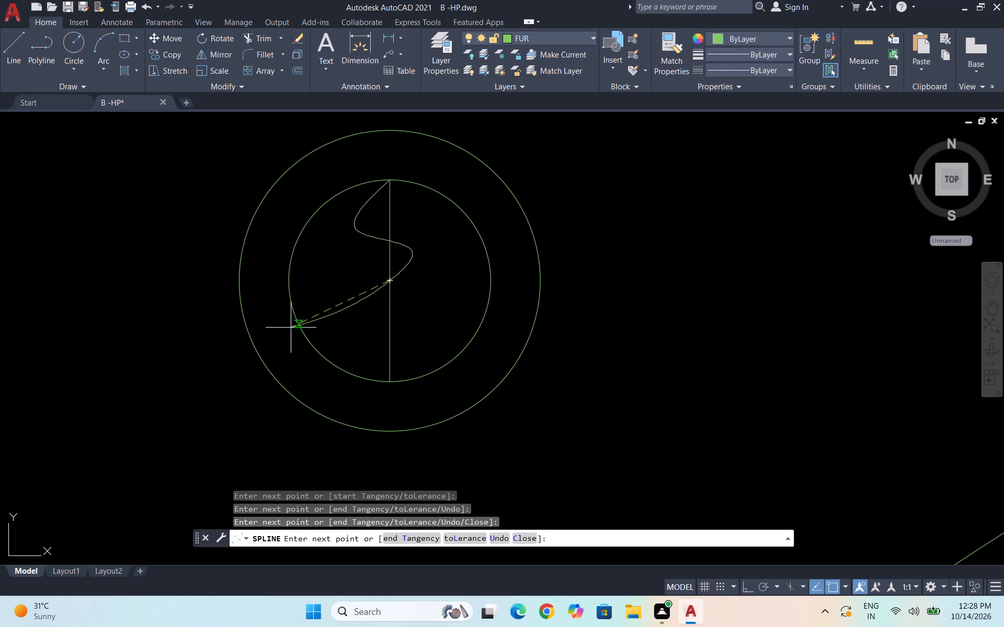
{"action": "key", "text": "space"}
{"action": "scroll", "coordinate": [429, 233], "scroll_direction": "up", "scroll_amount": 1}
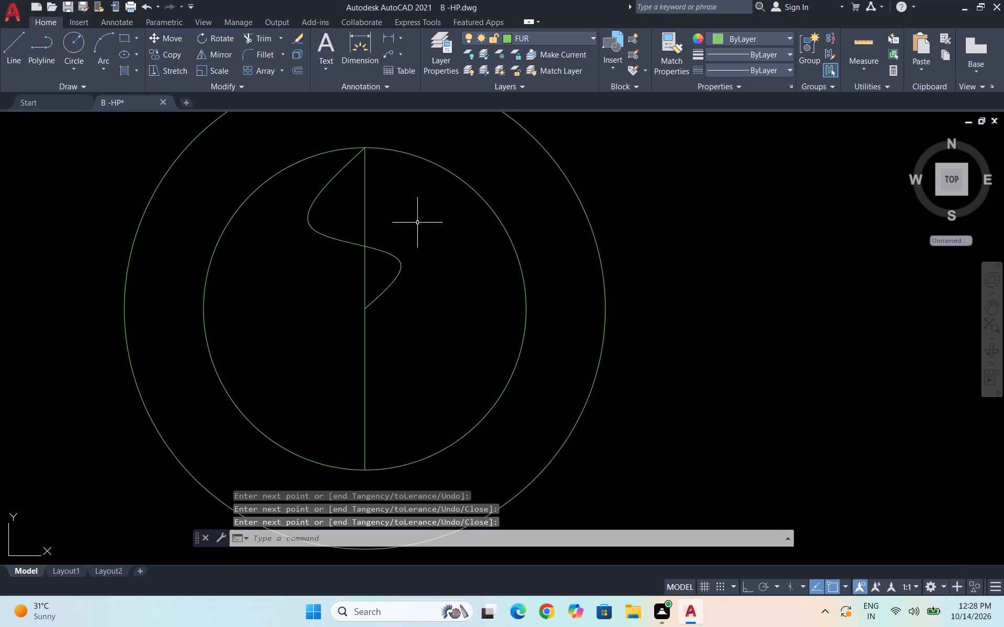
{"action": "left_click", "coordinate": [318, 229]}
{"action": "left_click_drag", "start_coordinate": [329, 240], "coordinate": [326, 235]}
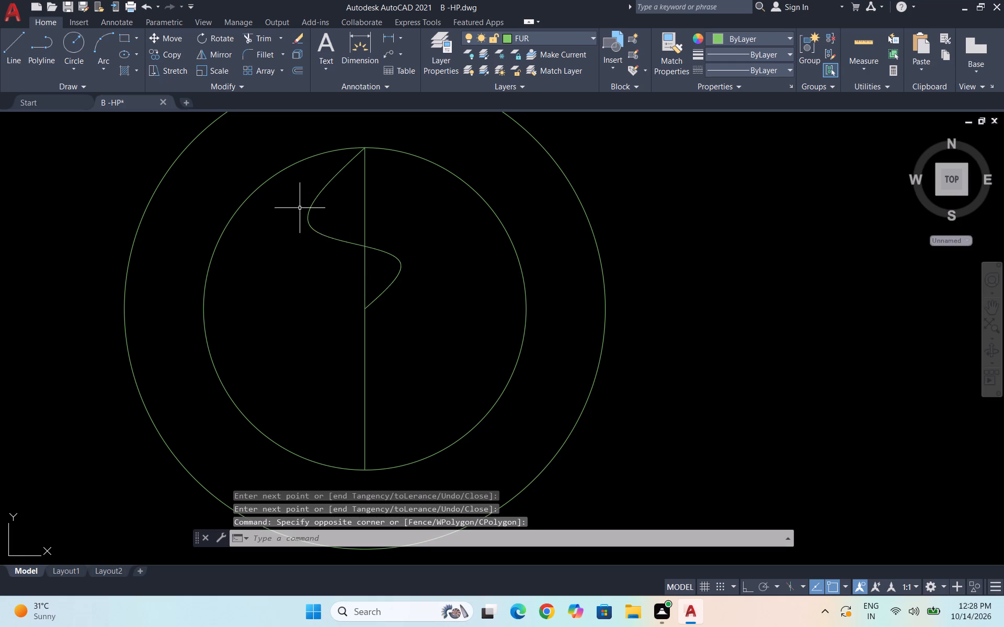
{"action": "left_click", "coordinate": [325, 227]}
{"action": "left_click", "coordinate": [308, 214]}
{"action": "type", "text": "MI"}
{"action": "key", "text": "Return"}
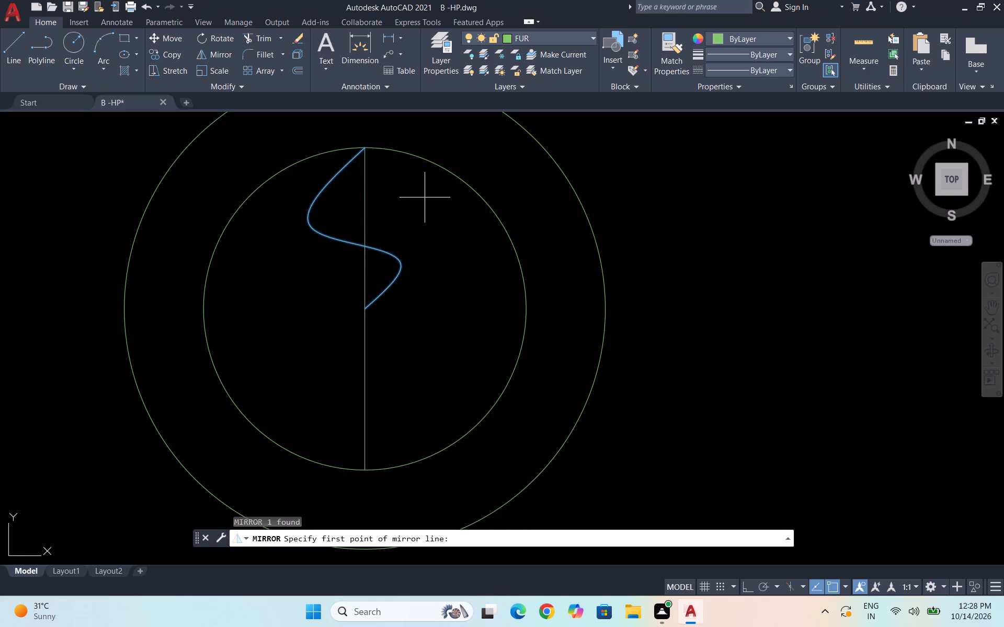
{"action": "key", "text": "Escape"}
Create an associative polar array of the S-shaped spline about the circles' centre, with 6 items filling 360 degrees.
{"action": "type", "text": "AR"}
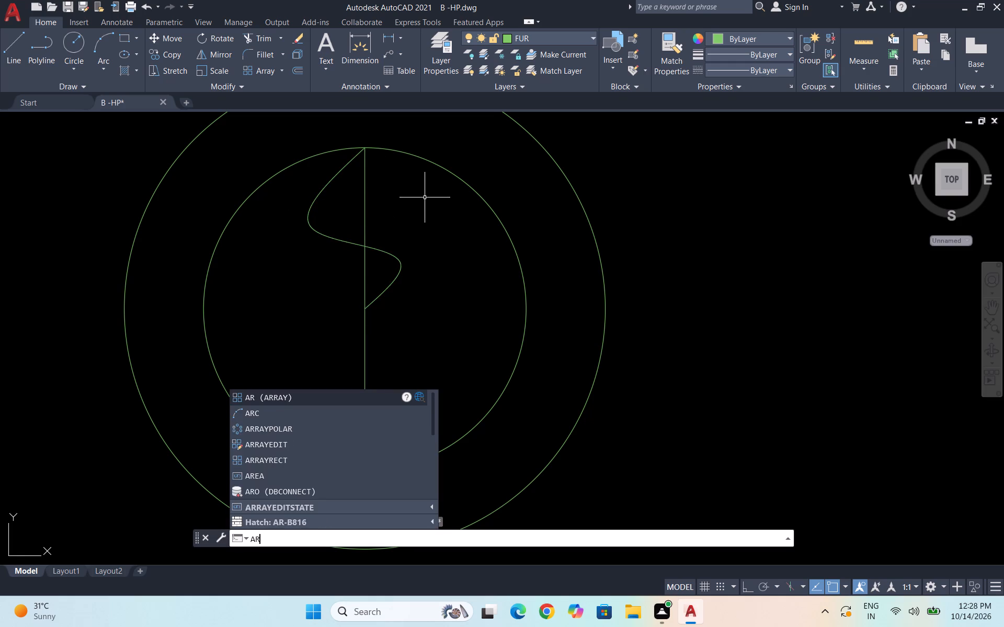
{"action": "key", "text": "Return"}
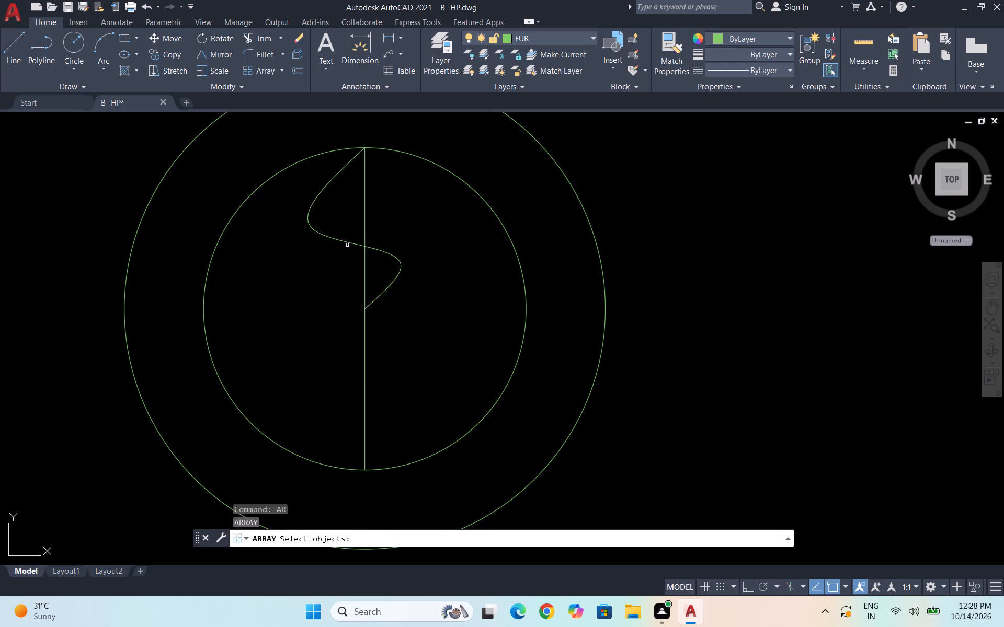
{"action": "left_click", "coordinate": [348, 241]}
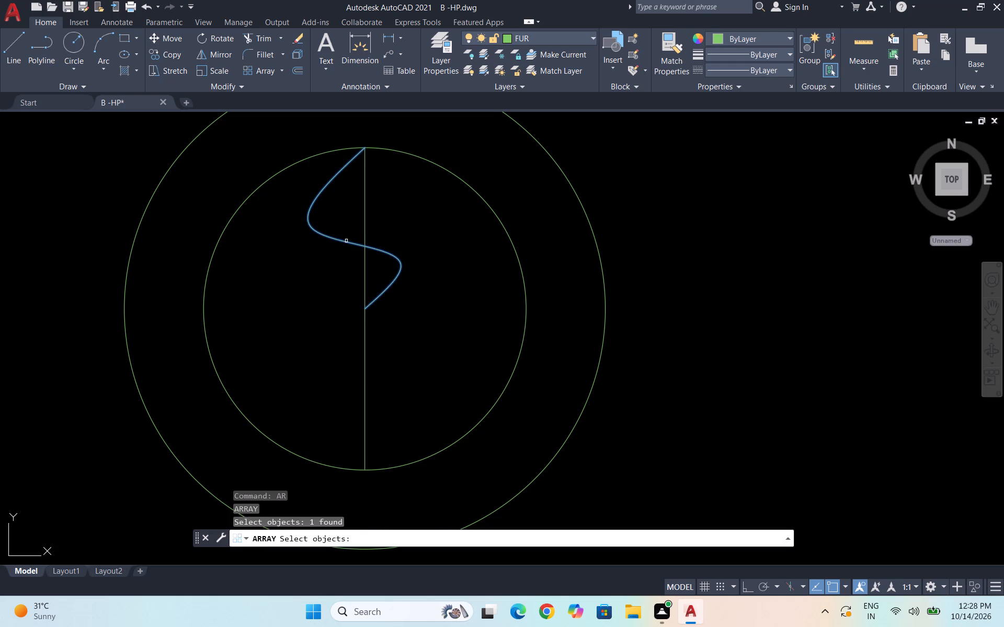
{"action": "type", "text": "MI"}
{"action": "key", "text": "BackSpace"}
{"action": "key", "text": "BackSpace"}
{"action": "key", "text": "m"}
{"action": "key", "text": "BackSpace"}
{"action": "key", "text": "space"}
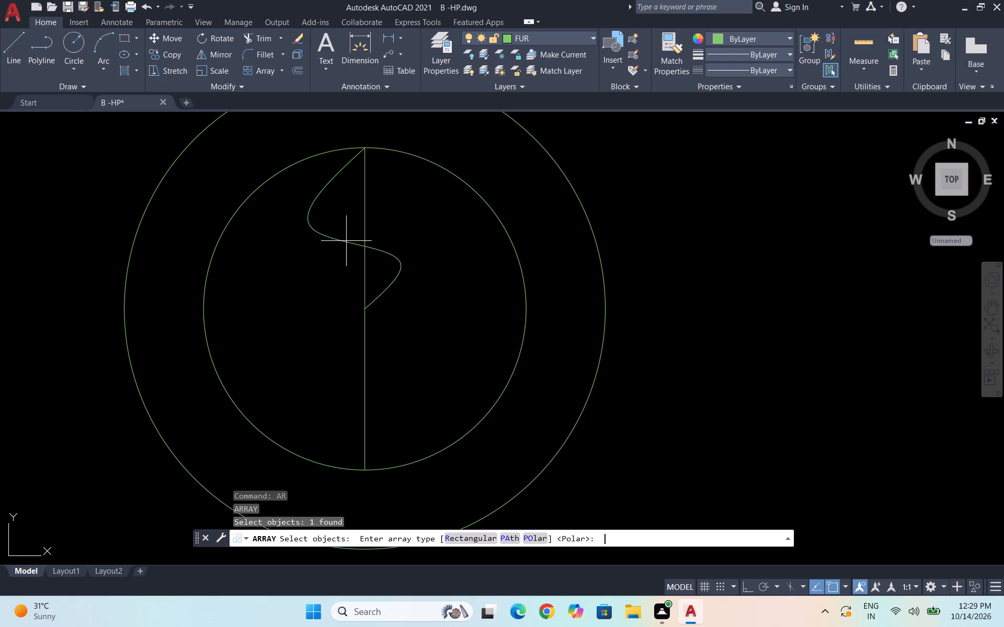
{"action": "left_click", "coordinate": [534, 536]}
{"action": "left_click", "coordinate": [366, 311]}
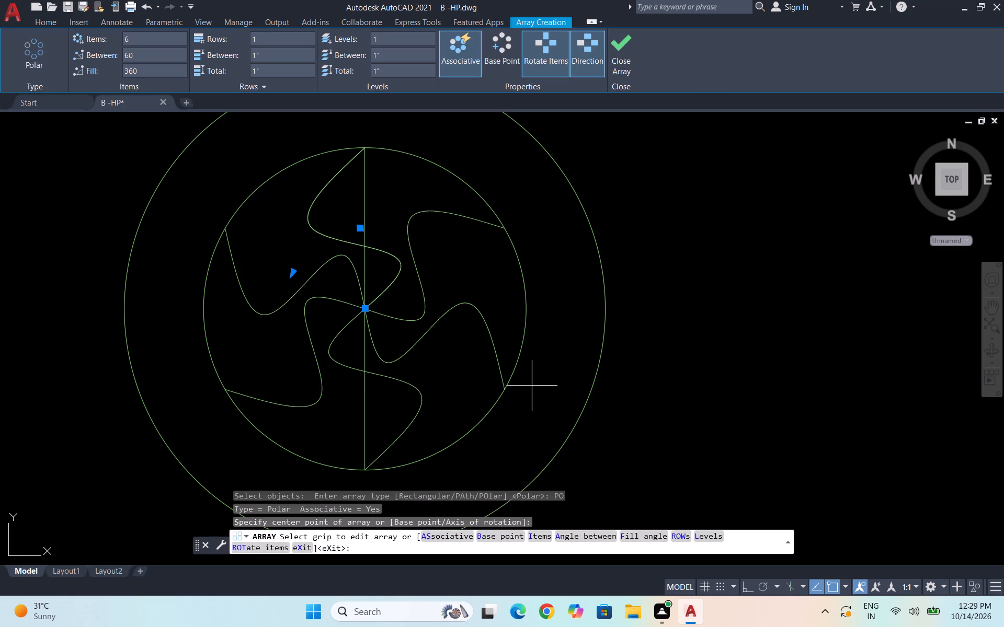
{"action": "left_click", "coordinate": [617, 66]}
{"action": "scroll", "coordinate": [563, 154], "scroll_direction": "down", "scroll_amount": 2}
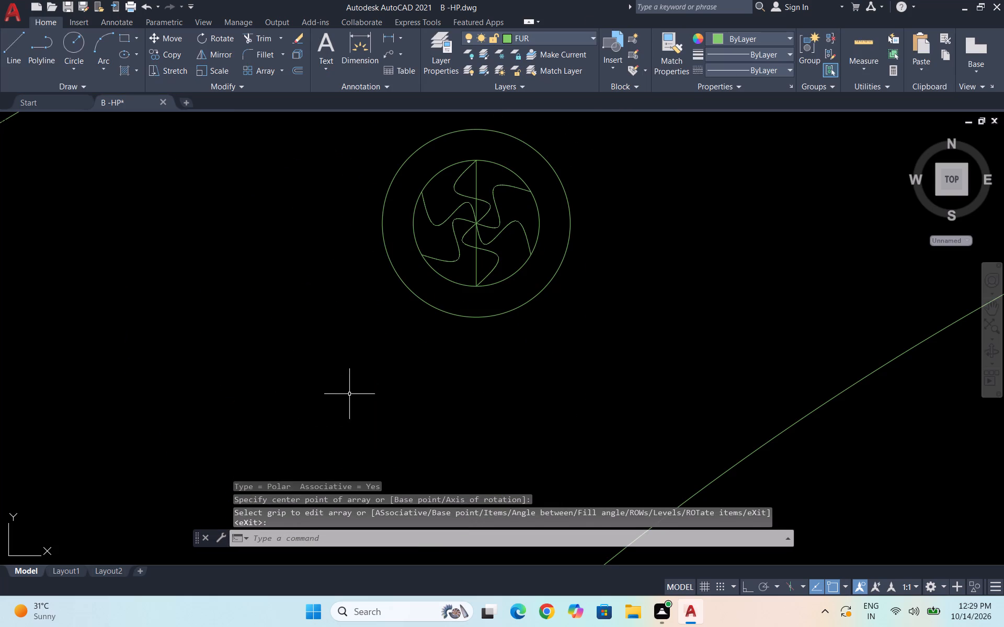
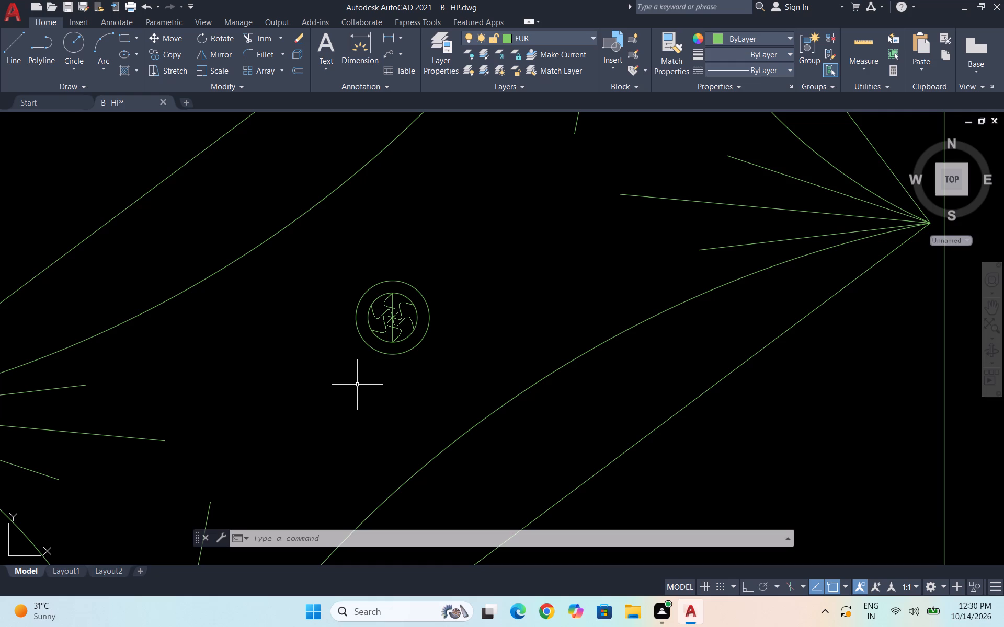
Copy the central pinwheel circle motif by its centre to the end of the cushion's top-corner middle ray and to the open area nearby.
{"action": "left_click_drag", "start_coordinate": [463, 358], "coordinate": [447, 359]}
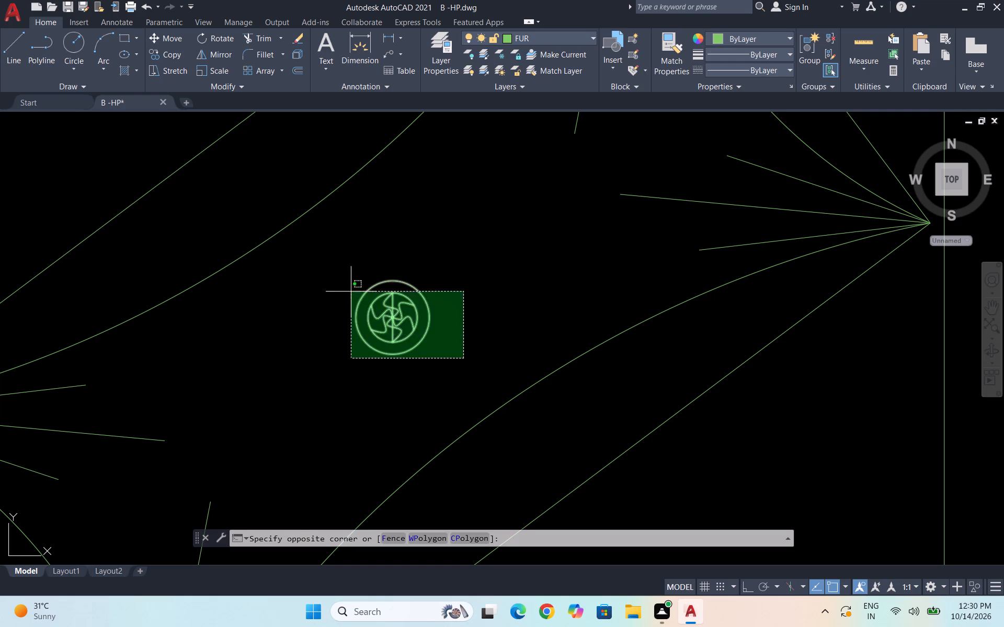
{"action": "left_click", "coordinate": [336, 276]}
{"action": "type", "text": "CO"}
{"action": "key", "text": "Return"}
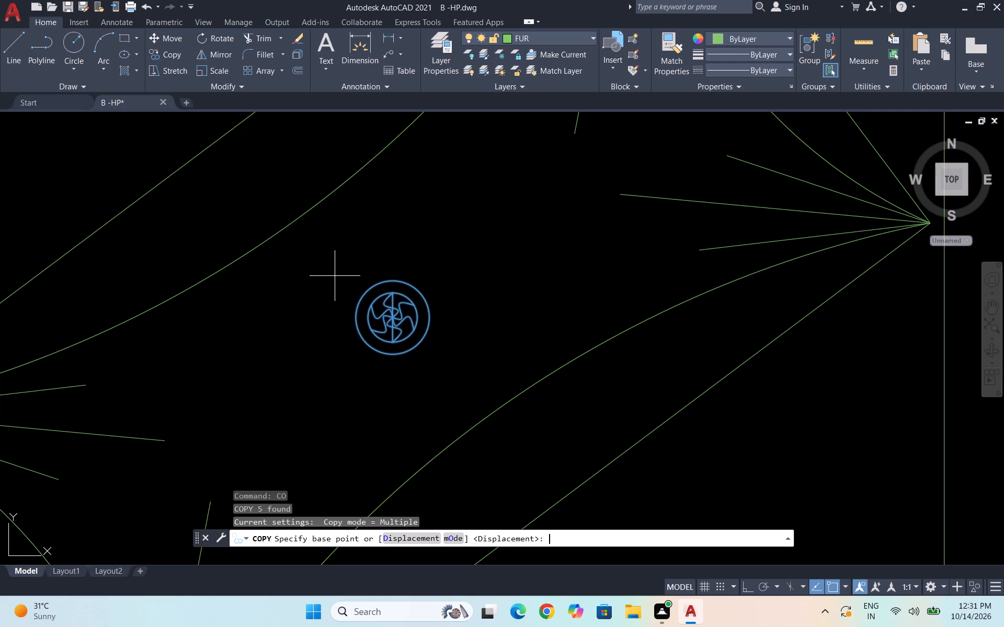
{"action": "scroll", "coordinate": [363, 334], "scroll_direction": "down", "scroll_amount": 1}
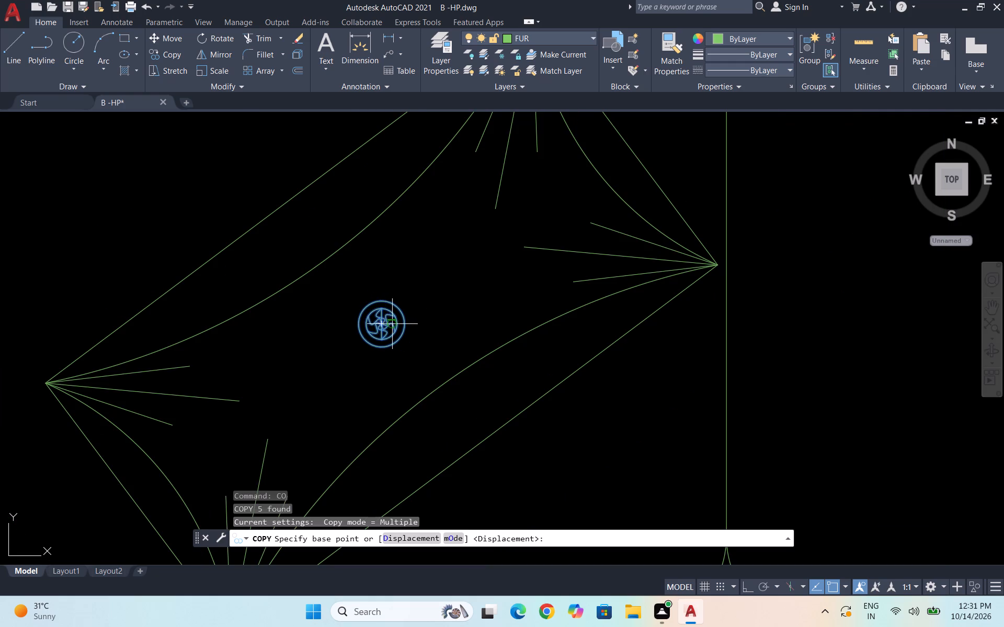
{"action": "left_click", "coordinate": [382, 326]}
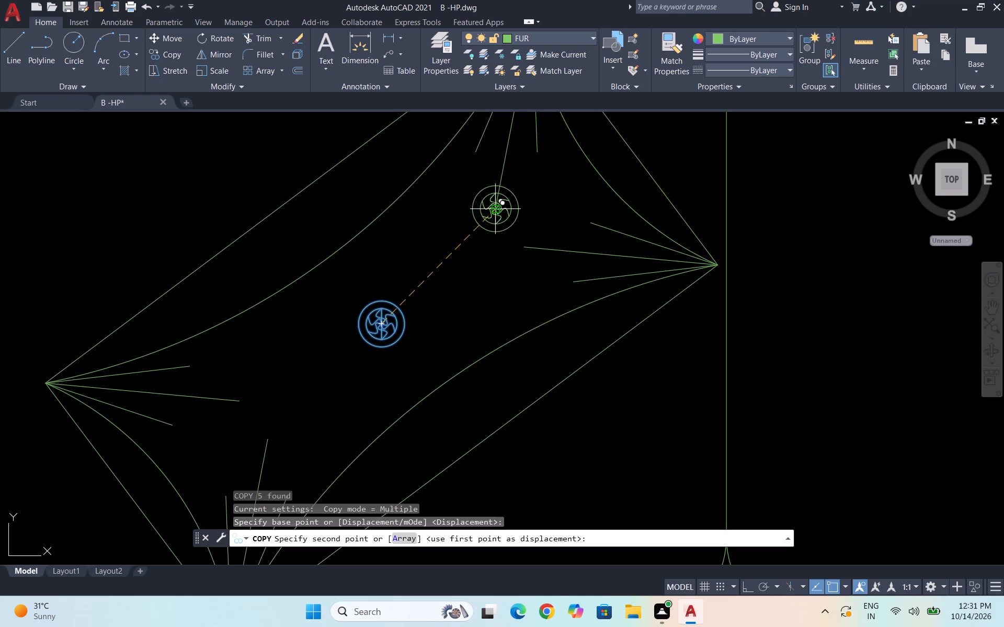
{"action": "left_click", "coordinate": [494, 209]}
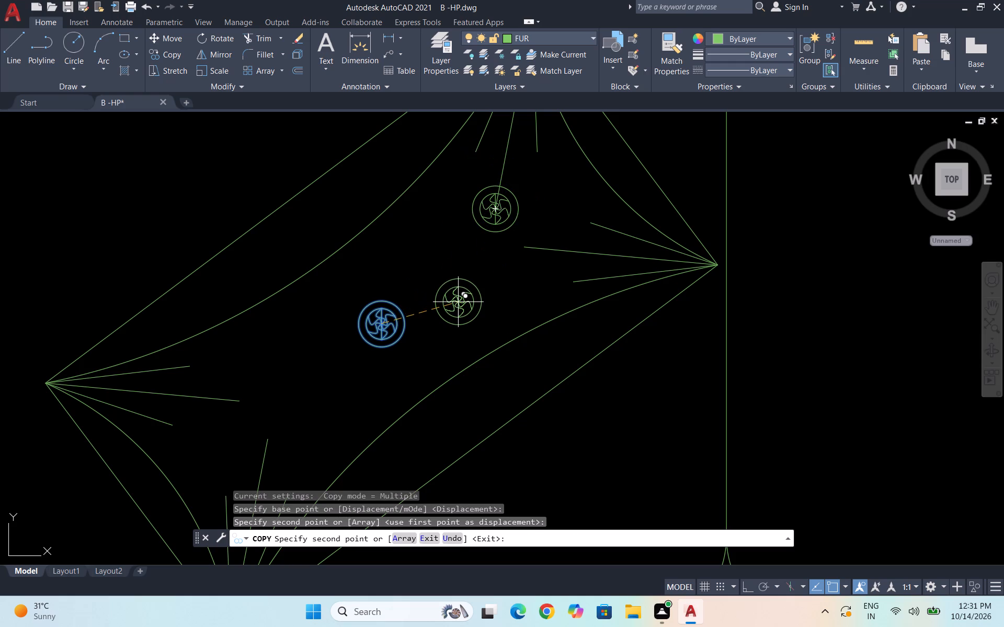
{"action": "left_click", "coordinate": [458, 302]}
{"action": "key", "text": "Escape"}
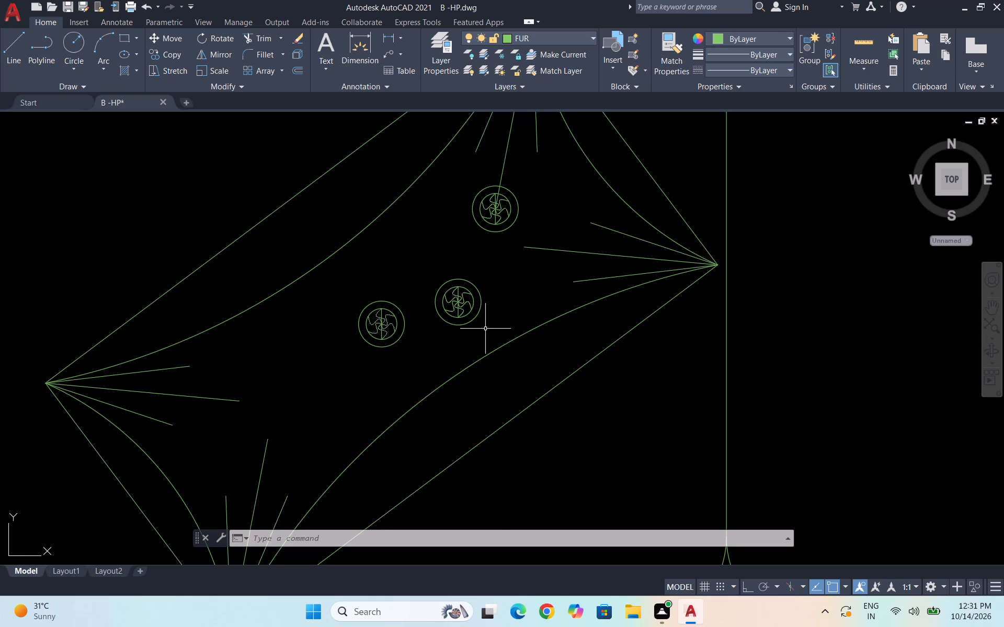
Scale the pinwheel copy in the open area about its centre down to roughly a third of its size.
{"action": "left_click", "coordinate": [486, 324]}
{"action": "left_click", "coordinate": [451, 278]}
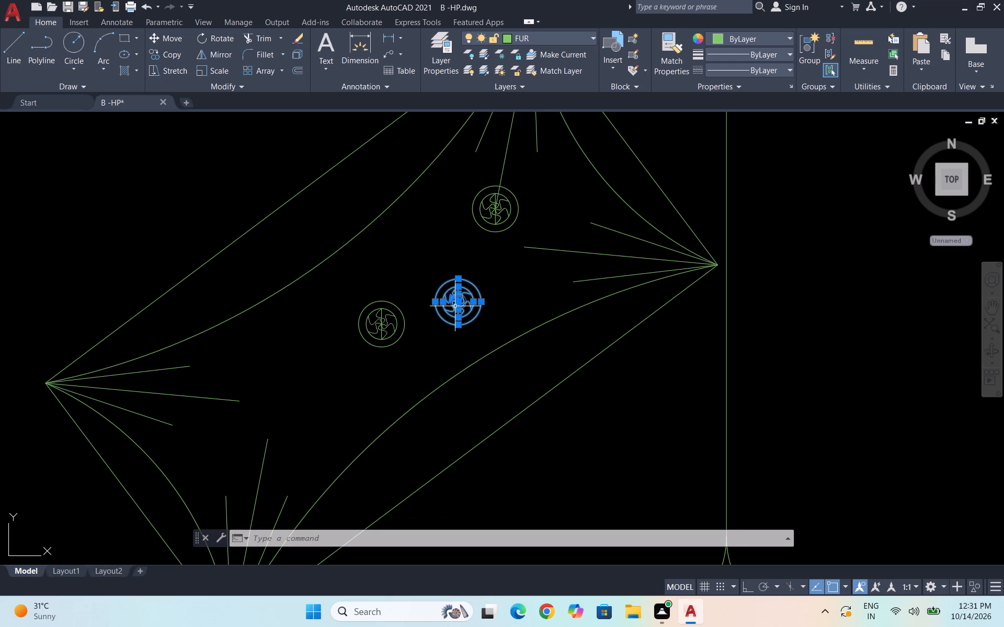
{"action": "type", "text": "SC"}
{"action": "key", "text": "Return"}
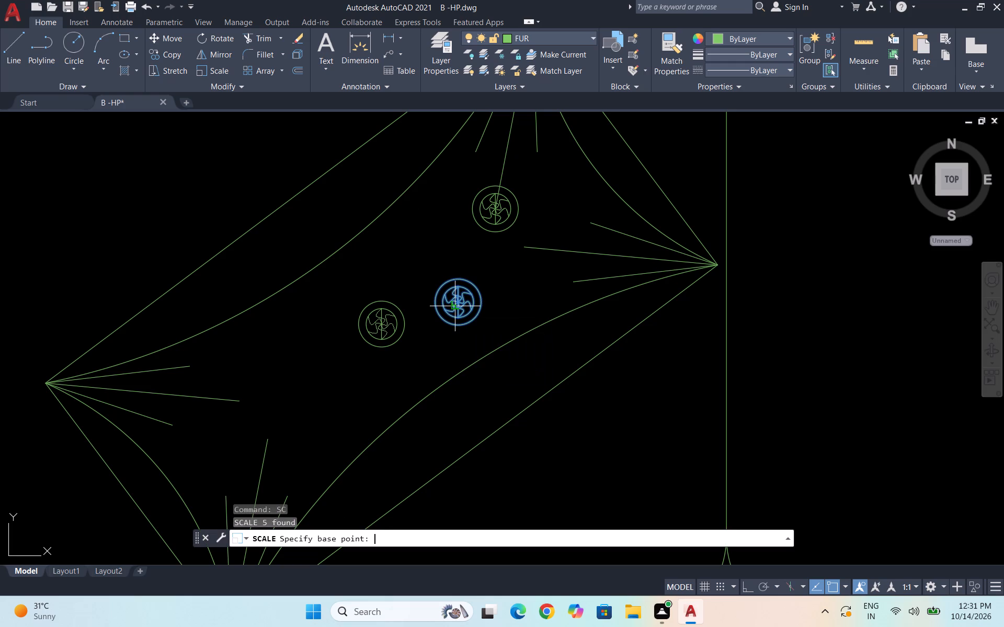
{"action": "scroll", "coordinate": [472, 296], "scroll_direction": "up", "scroll_amount": 2}
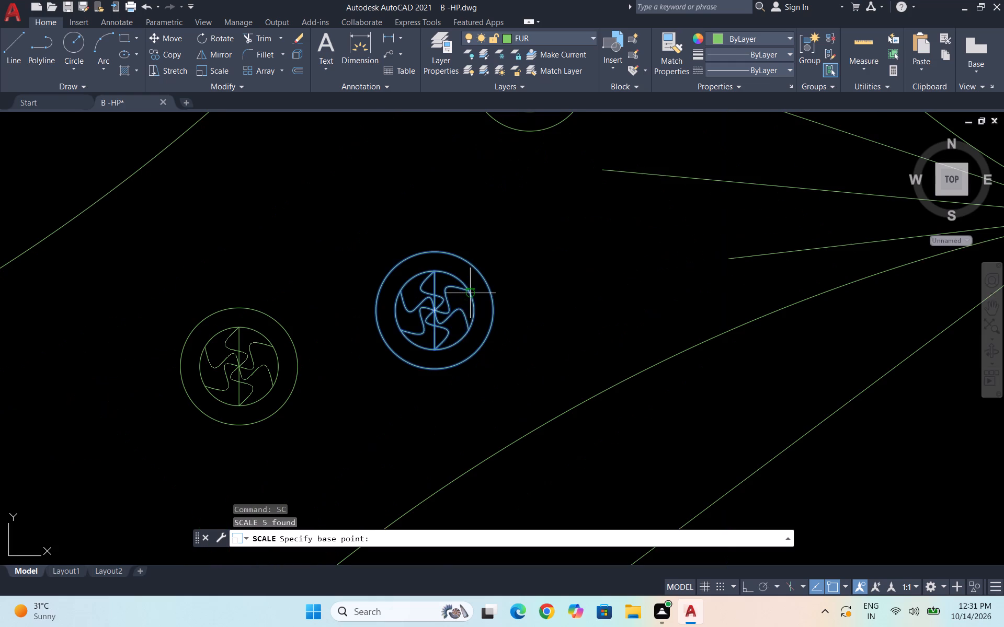
{"action": "left_click", "coordinate": [437, 312]}
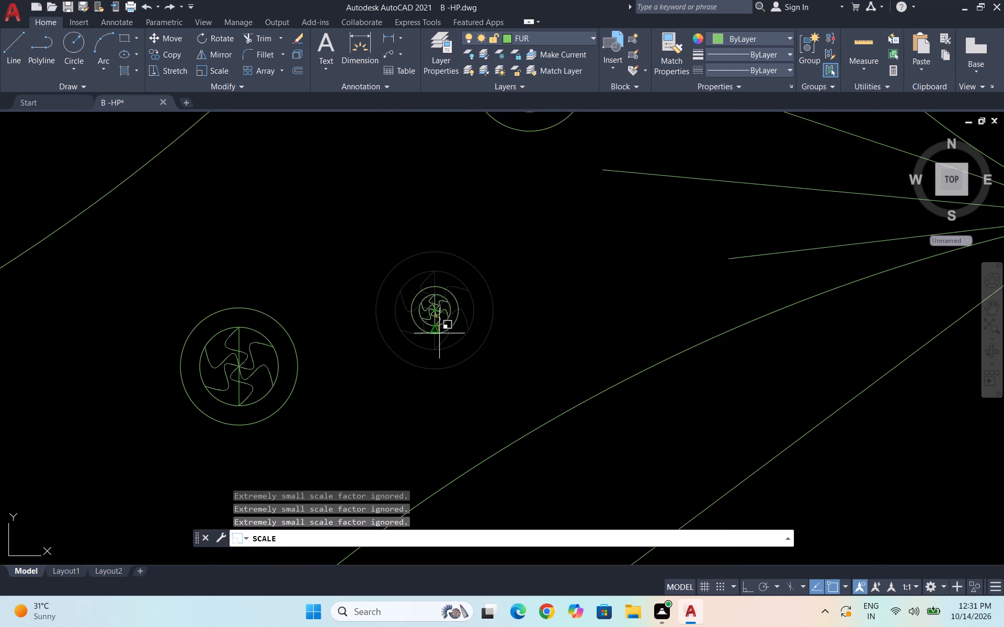
{"action": "left_click", "coordinate": [439, 333]}
Copy the small pinwheel motif by its centre to the ends of the two outer rays at the cushion's top and right corners.
{"action": "left_click_drag", "start_coordinate": [472, 333], "coordinate": [464, 330]}
{"action": "left_click", "coordinate": [403, 276]}
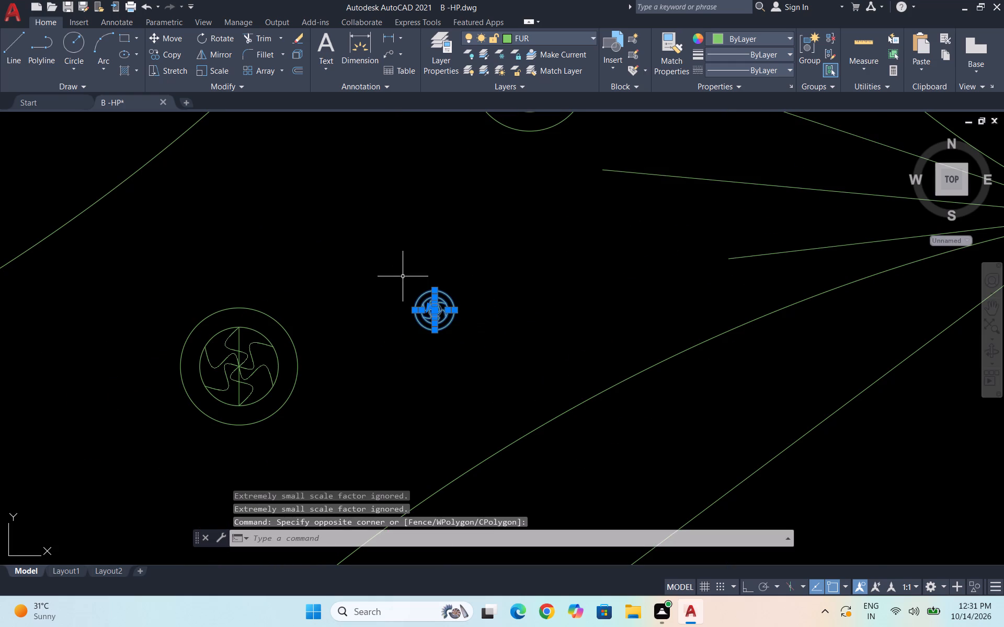
{"action": "type", "text": "CO"}
{"action": "key", "text": "Return"}
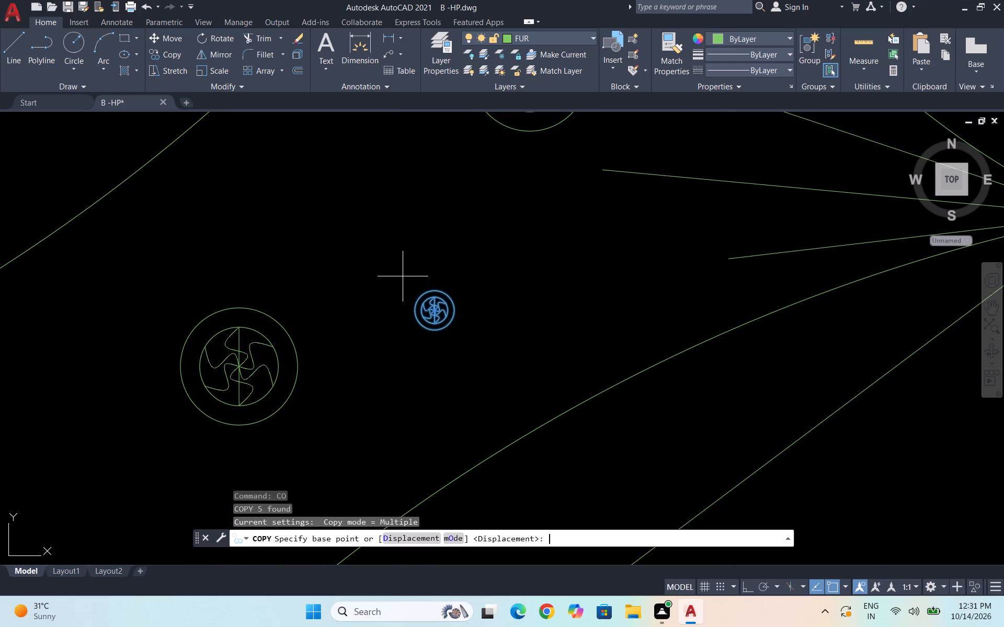
{"action": "left_click", "coordinate": [438, 313]}
{"action": "scroll", "coordinate": [521, 203], "scroll_direction": "down", "scroll_amount": 1}
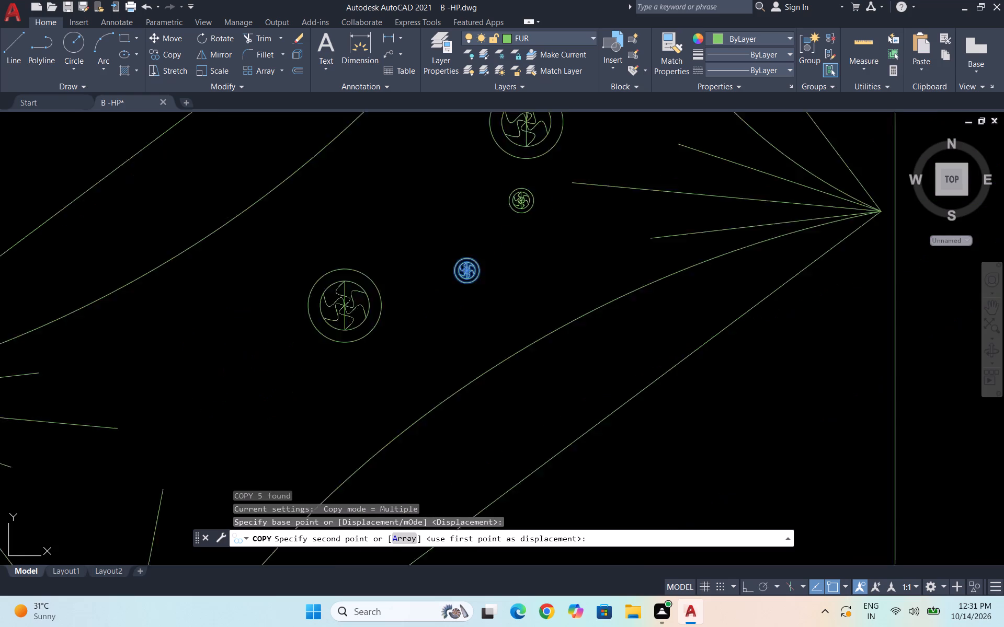
{"action": "scroll", "coordinate": [521, 203], "scroll_direction": "down", "scroll_amount": 2}
{"action": "scroll", "coordinate": [493, 145], "scroll_direction": "up", "scroll_amount": 6}
{"action": "scroll", "coordinate": [447, 176], "scroll_direction": "down", "scroll_amount": 4}
{"action": "left_click", "coordinate": [429, 218]}
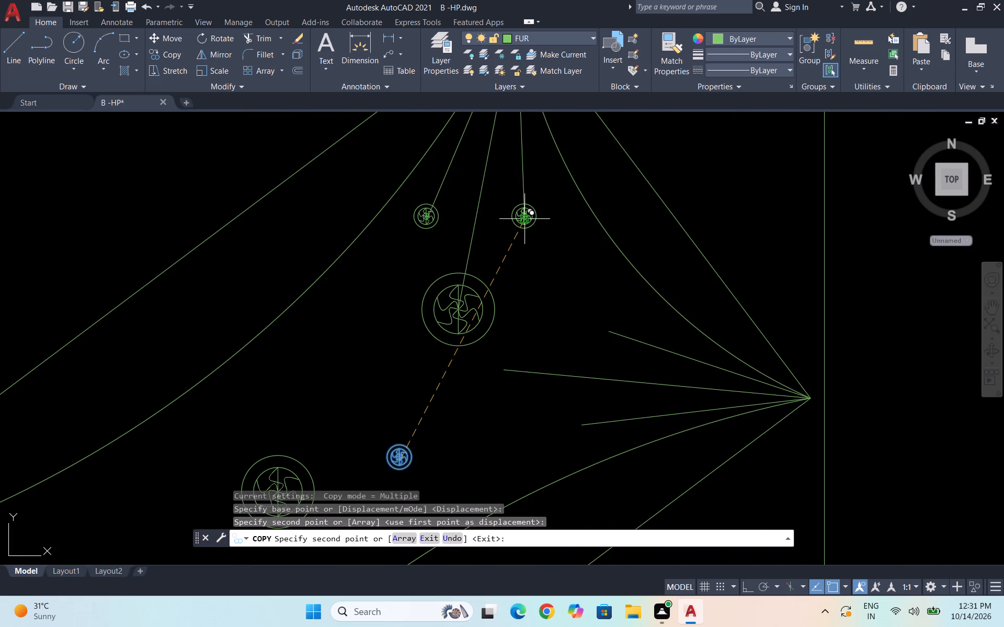
{"action": "left_click", "coordinate": [525, 222]}
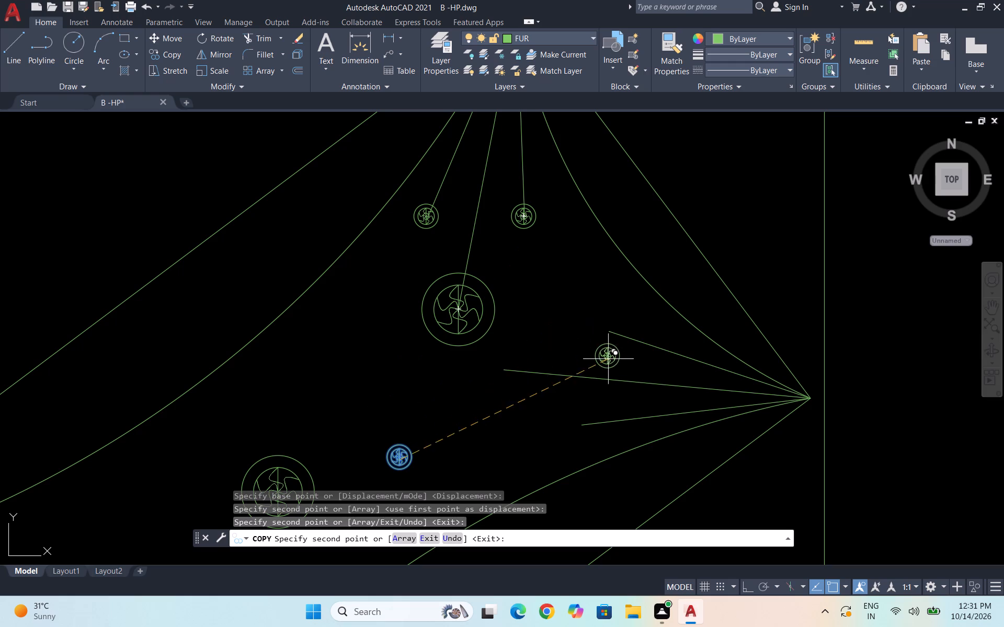
{"action": "left_click", "coordinate": [609, 330]}
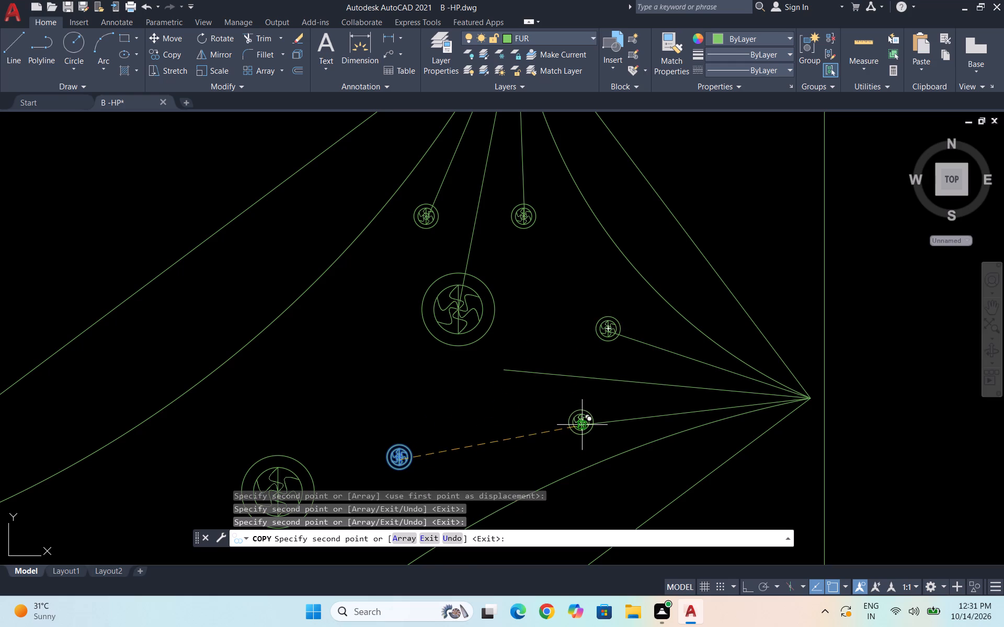
{"action": "left_click", "coordinate": [582, 427]}
Place further small pinwheel copies at the ends of the two outer rays at the cushion's bottom and left corners.
{"action": "scroll", "coordinate": [643, 369], "scroll_direction": "down", "scroll_amount": 2}
{"action": "scroll", "coordinate": [454, 389], "scroll_direction": "down", "scroll_amount": 3}
{"action": "scroll", "coordinate": [505, 394], "scroll_direction": "up", "scroll_amount": 3}
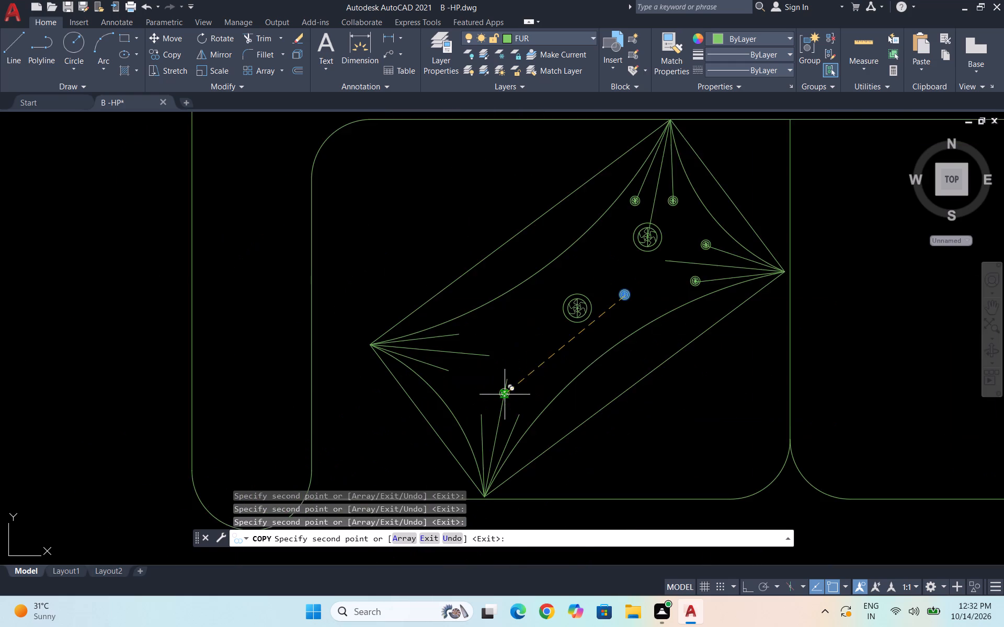
{"action": "scroll", "coordinate": [492, 409], "scroll_direction": "up", "scroll_amount": 2}
{"action": "left_click", "coordinate": [459, 427]}
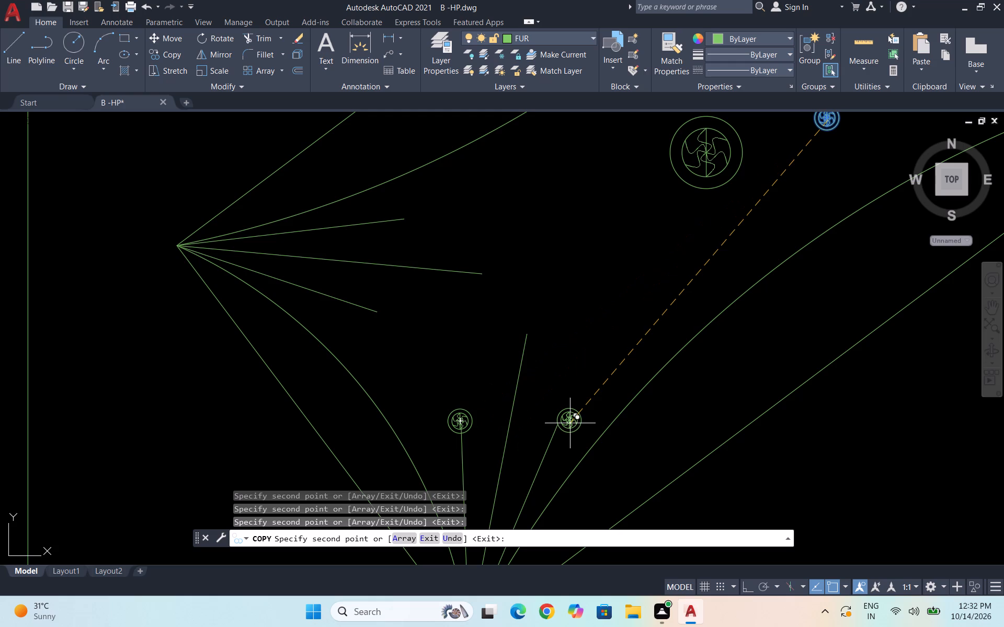
{"action": "left_click", "coordinate": [562, 426]}
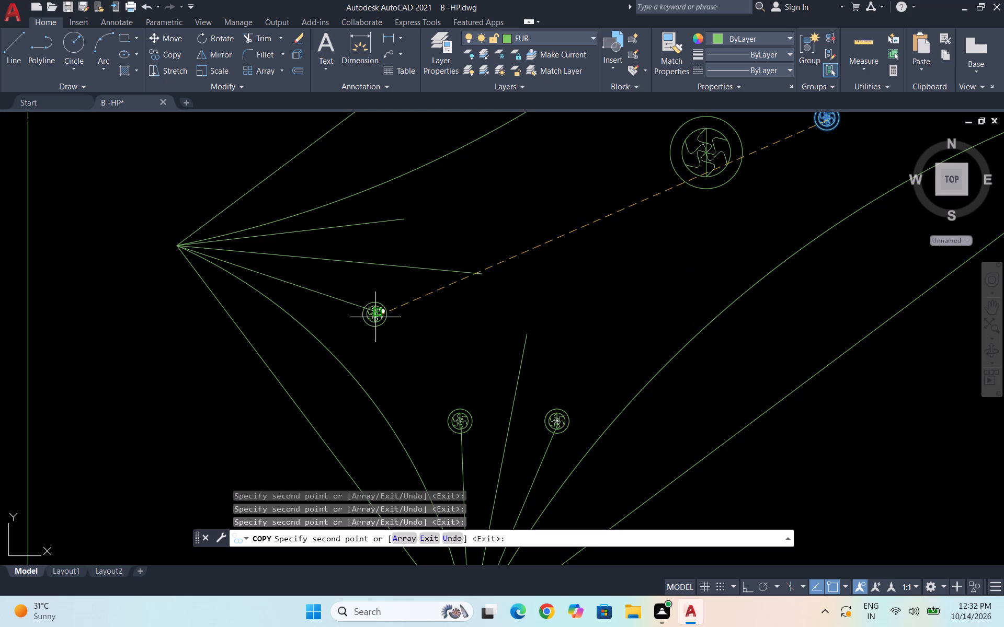
{"action": "left_click", "coordinate": [376, 314]}
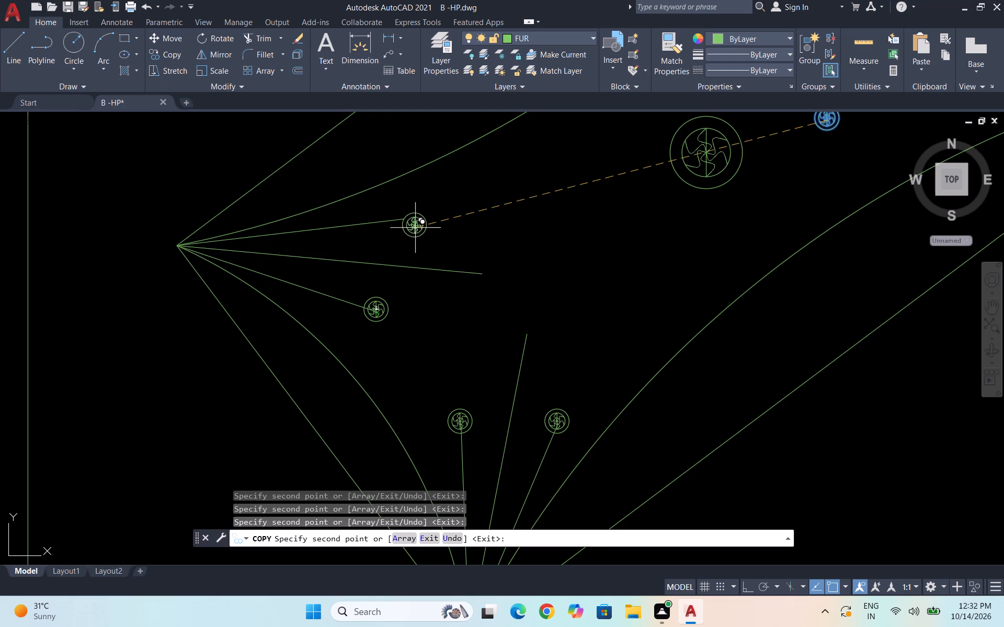
{"action": "left_click", "coordinate": [403, 218]}
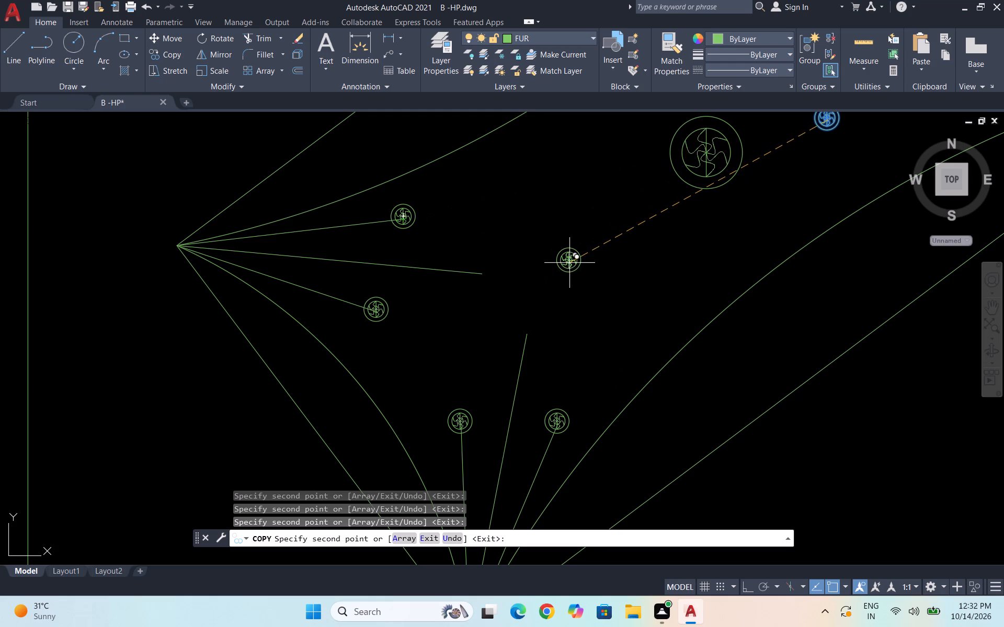
{"action": "key", "text": "Escape"}
Copy the large central pinwheel motif by its centre to the middle ray ends at the cushion's bottom and right corners.
{"action": "scroll", "coordinate": [580, 256], "scroll_direction": "down", "scroll_amount": 2}
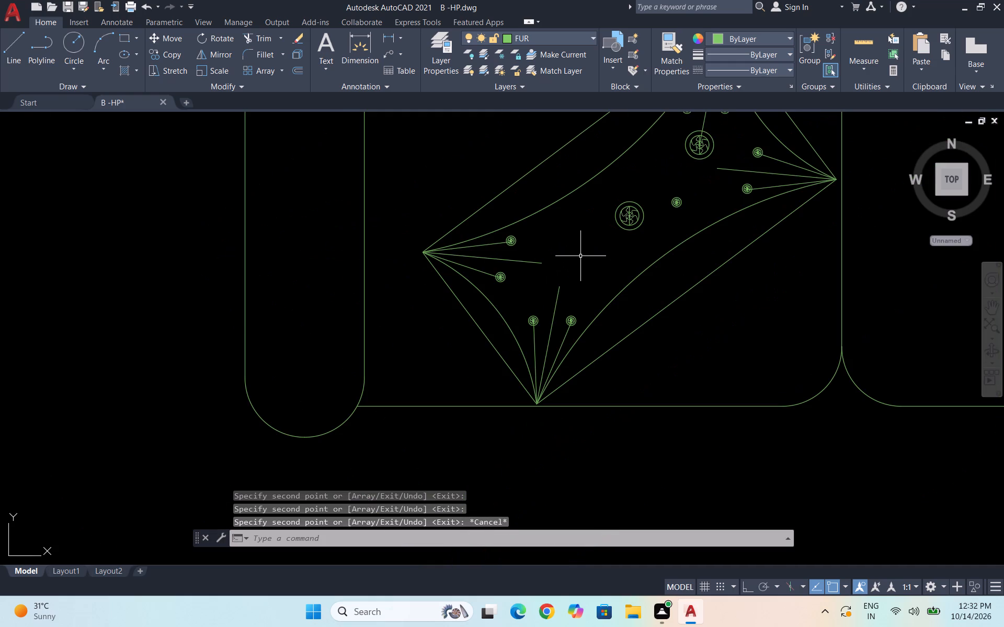
{"action": "scroll", "coordinate": [654, 211], "scroll_direction": "up", "scroll_amount": 1}
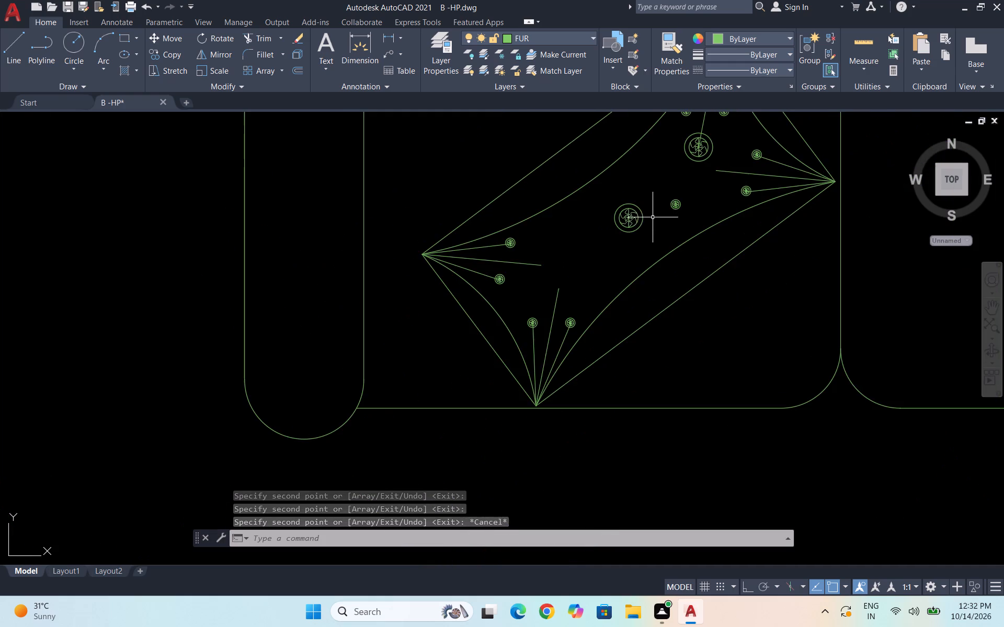
{"action": "scroll", "coordinate": [653, 216], "scroll_direction": "down", "scroll_amount": 2}
{"action": "scroll", "coordinate": [644, 229], "scroll_direction": "up", "scroll_amount": 1}
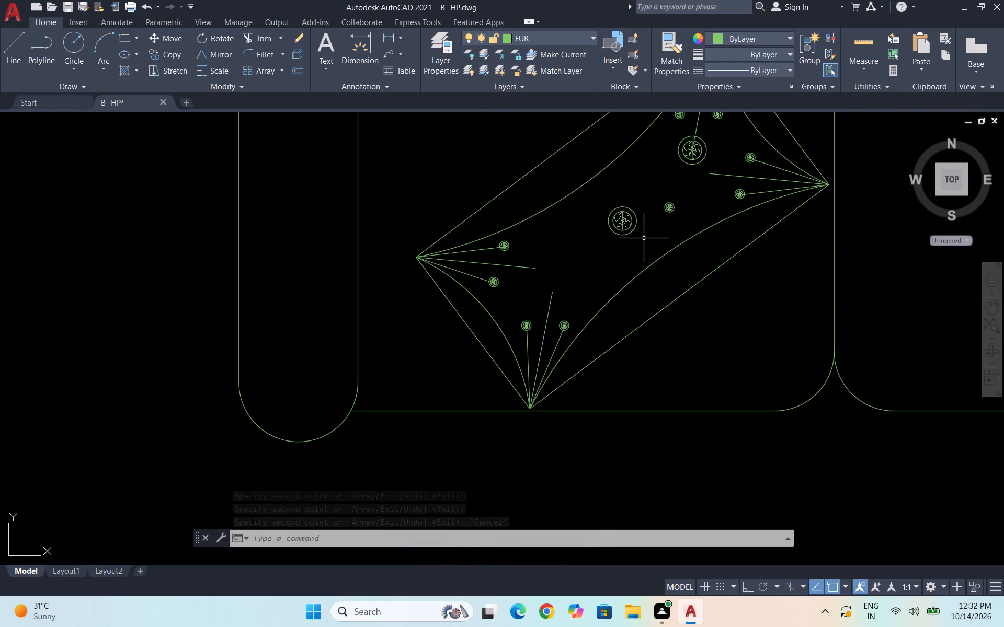
{"action": "left_click", "coordinate": [644, 238]}
{"action": "left_click", "coordinate": [597, 202]}
{"action": "type", "text": "CO"}
{"action": "key", "text": "shift+Return"}
{"action": "scroll", "coordinate": [597, 202], "scroll_direction": "up", "scroll_amount": 2}
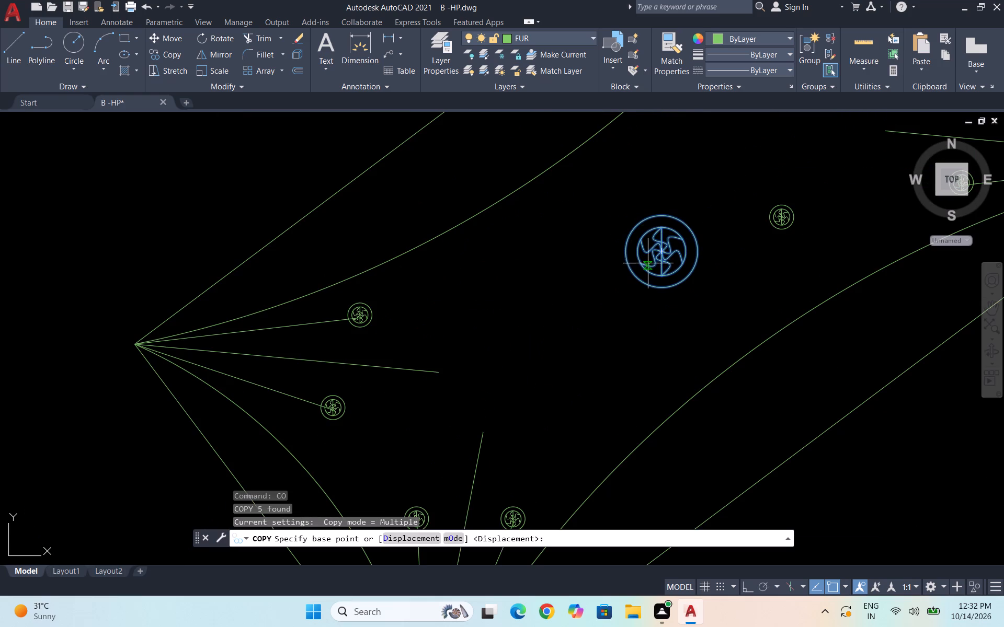
{"action": "left_click", "coordinate": [663, 252]}
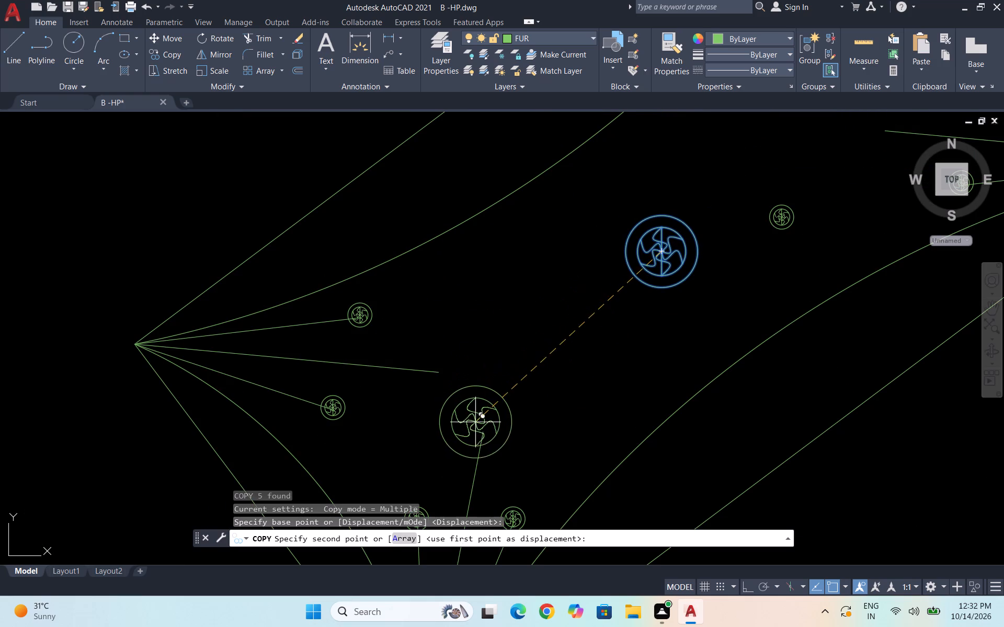
{"action": "left_click", "coordinate": [484, 438]}
{"action": "scroll", "coordinate": [450, 388], "scroll_direction": "down", "scroll_amount": 3}
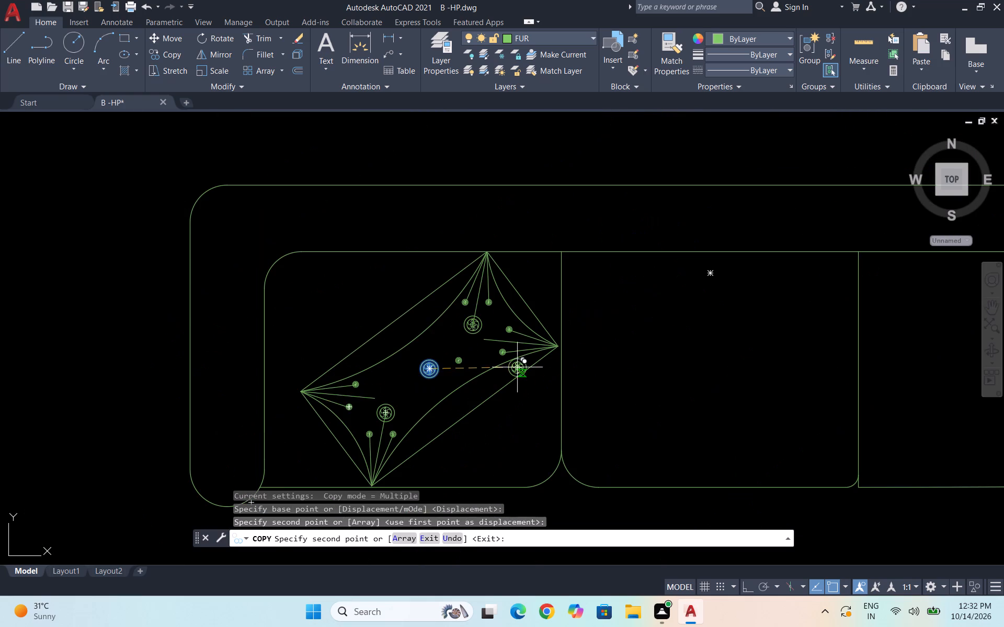
{"action": "scroll", "coordinate": [512, 356], "scroll_direction": "up", "scroll_amount": 1}
{"action": "scroll", "coordinate": [458, 326], "scroll_direction": "up", "scroll_amount": 5}
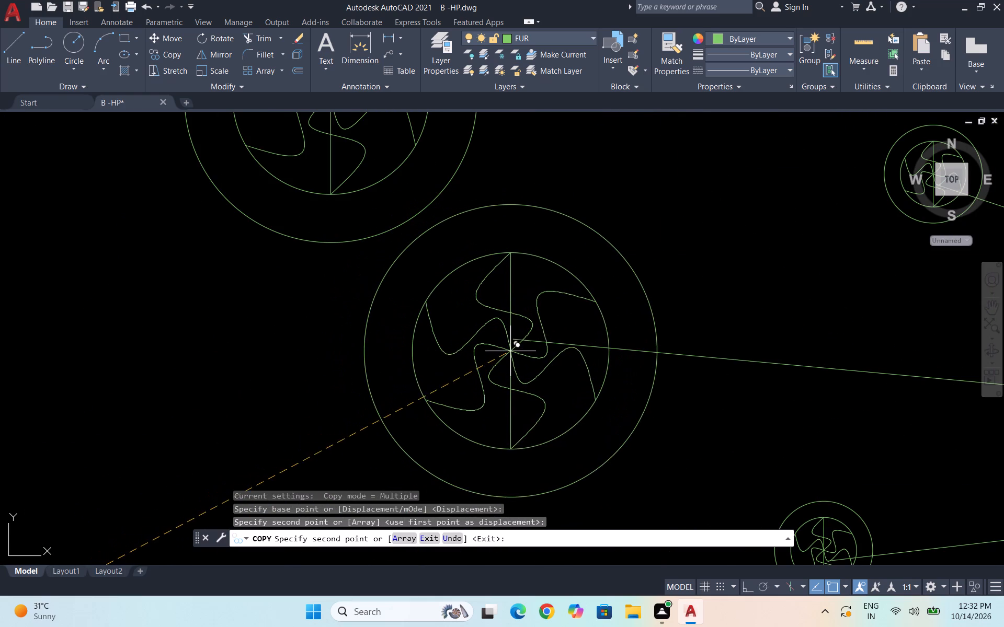
{"action": "left_click", "coordinate": [513, 345]}
{"action": "scroll", "coordinate": [590, 333], "scroll_direction": "down", "scroll_amount": 2}
{"action": "scroll", "coordinate": [493, 370], "scroll_direction": "down", "scroll_amount": 3}
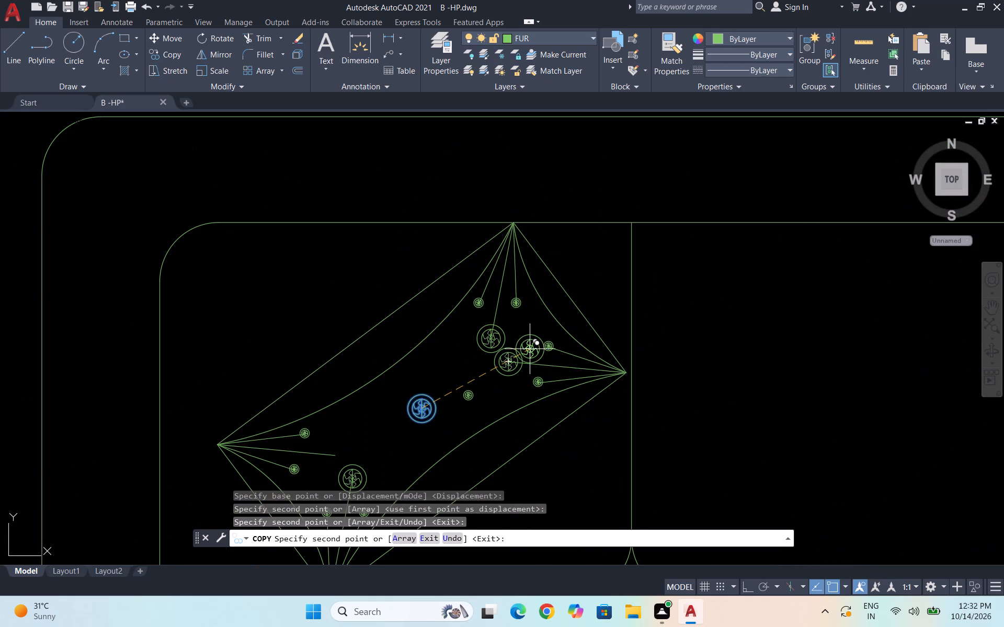
{"action": "key", "text": "Escape"}
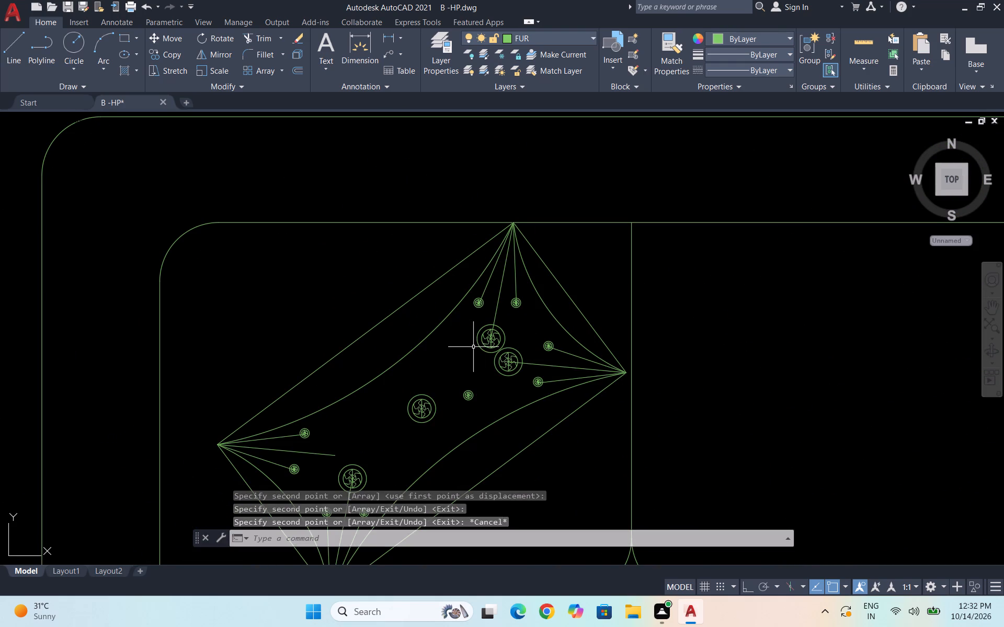
Delete the leftover small pinwheel motif beside the large central one.
{"action": "scroll", "coordinate": [453, 451], "scroll_direction": "up", "scroll_amount": 1}
{"action": "left_click", "coordinate": [507, 377]}
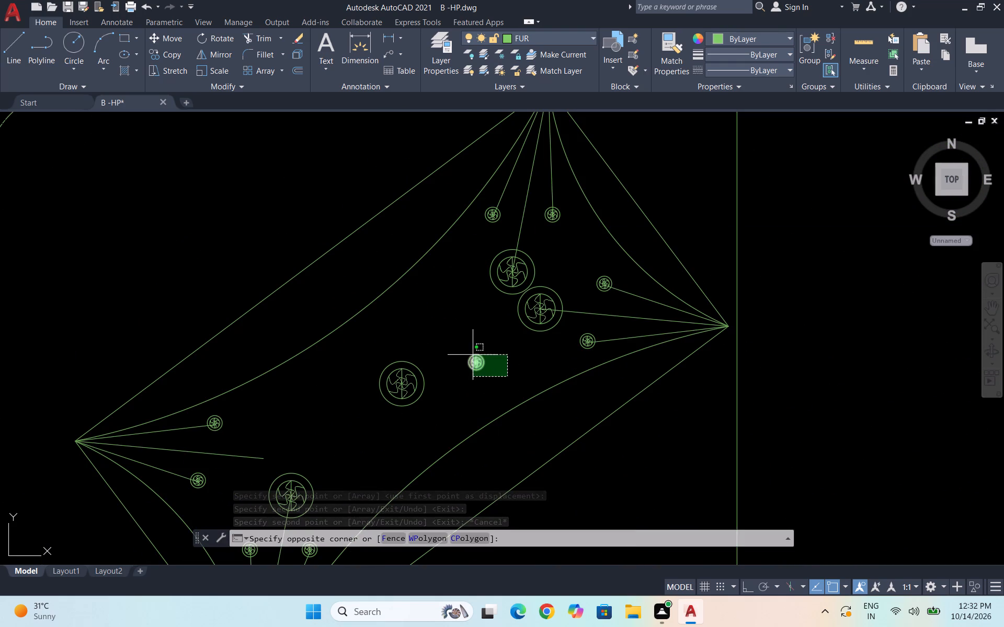
{"action": "left_click", "coordinate": [464, 349]}
{"action": "key", "text": "Delete"}
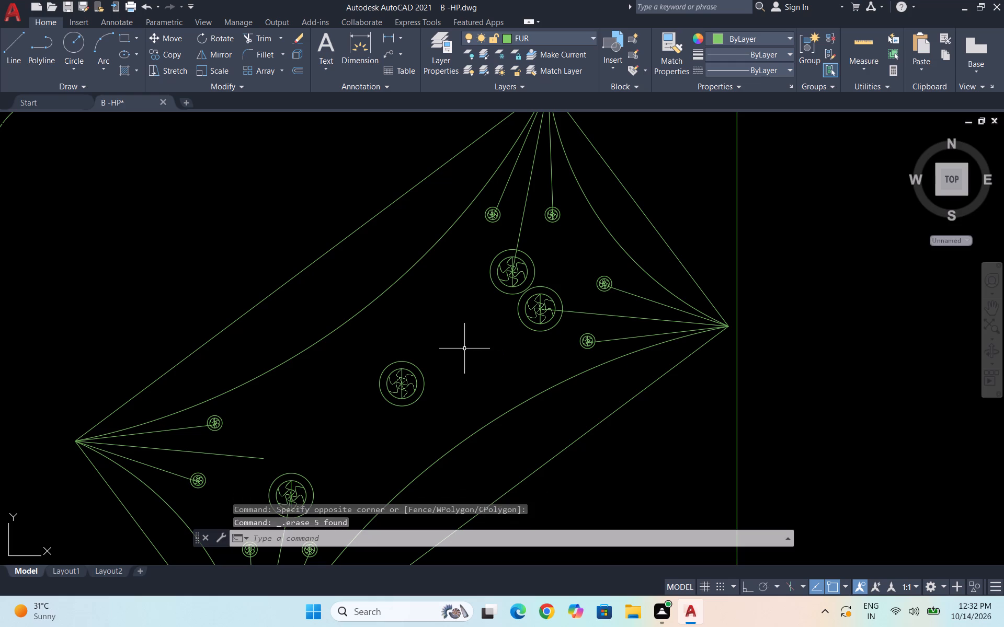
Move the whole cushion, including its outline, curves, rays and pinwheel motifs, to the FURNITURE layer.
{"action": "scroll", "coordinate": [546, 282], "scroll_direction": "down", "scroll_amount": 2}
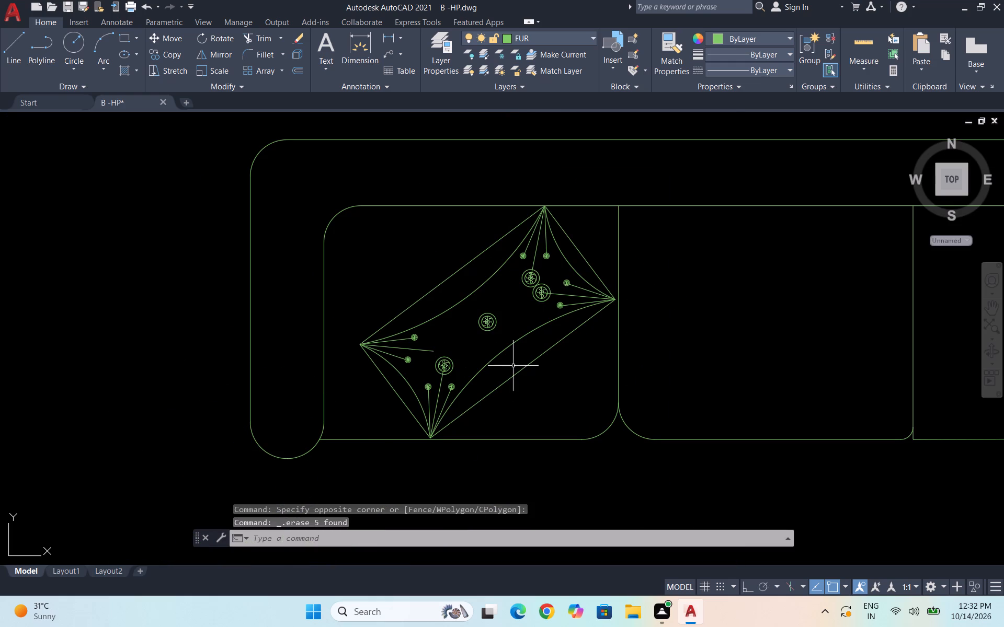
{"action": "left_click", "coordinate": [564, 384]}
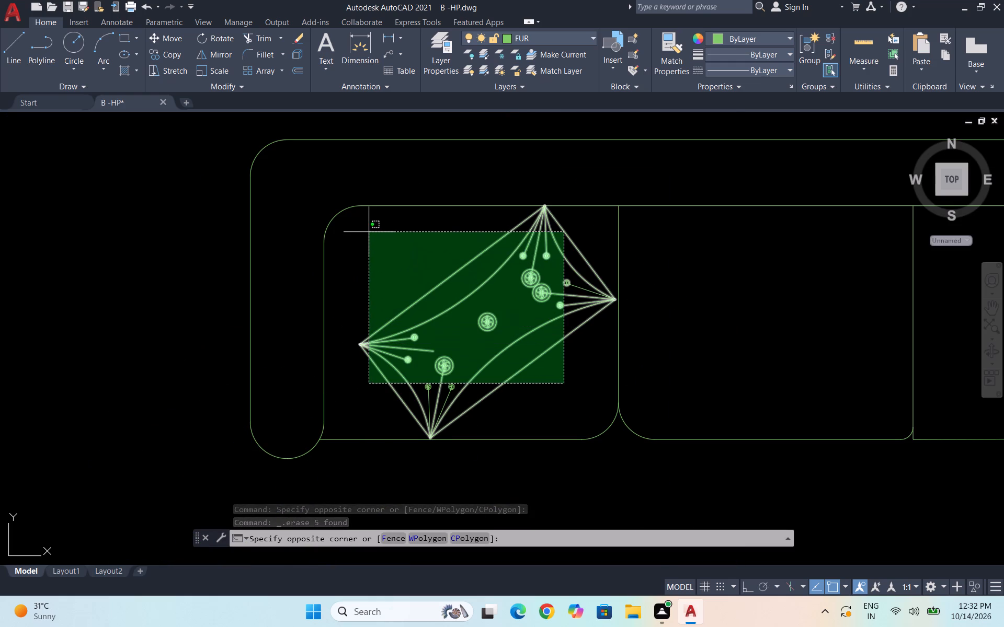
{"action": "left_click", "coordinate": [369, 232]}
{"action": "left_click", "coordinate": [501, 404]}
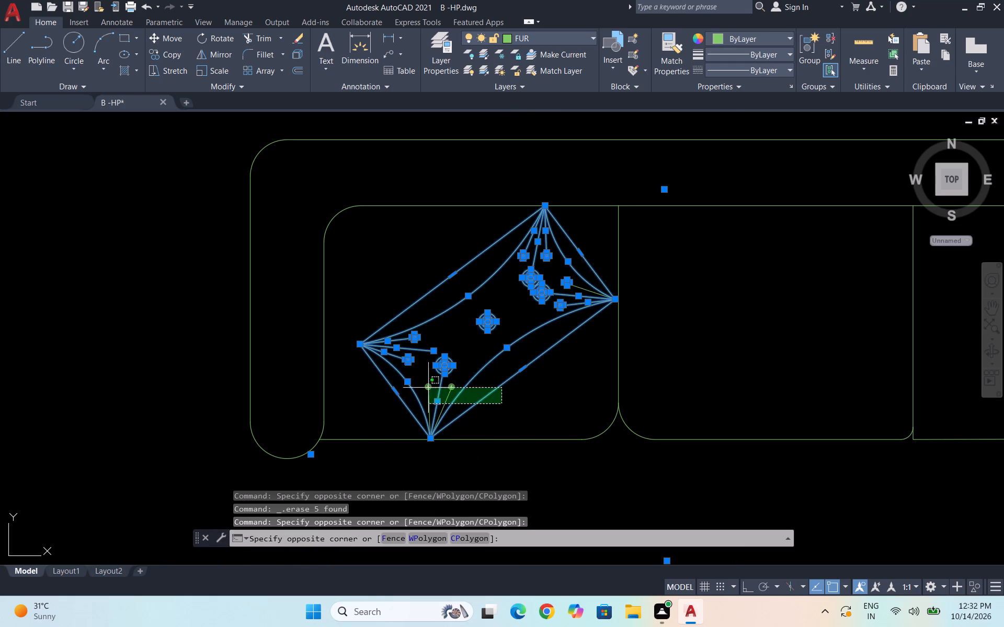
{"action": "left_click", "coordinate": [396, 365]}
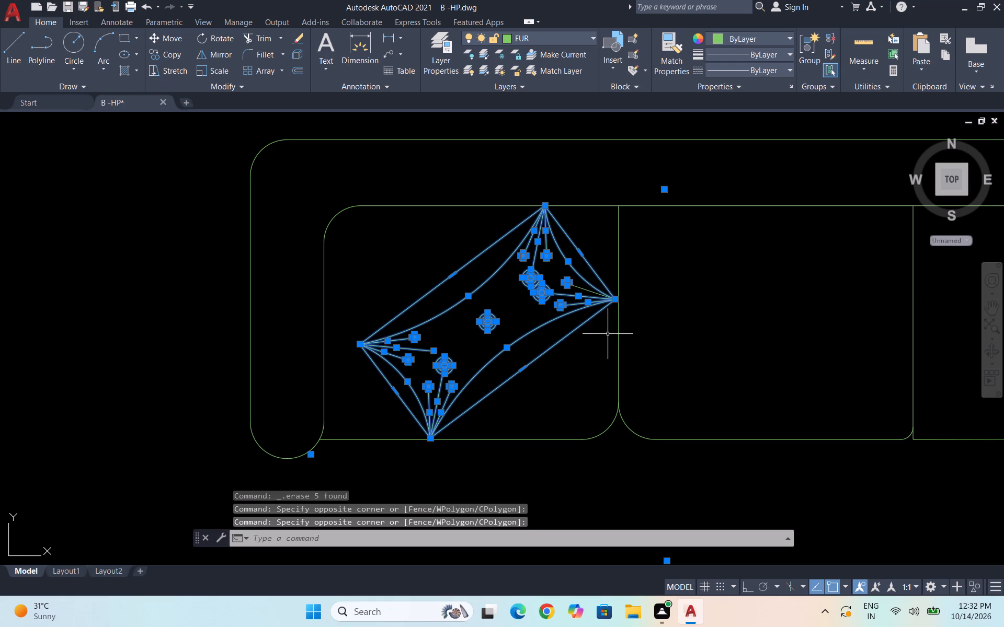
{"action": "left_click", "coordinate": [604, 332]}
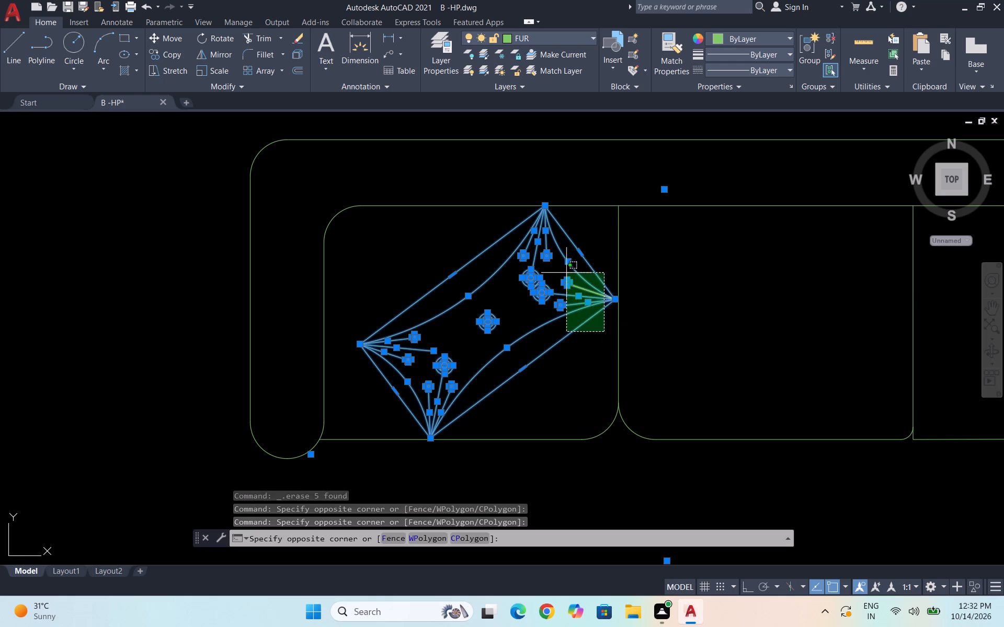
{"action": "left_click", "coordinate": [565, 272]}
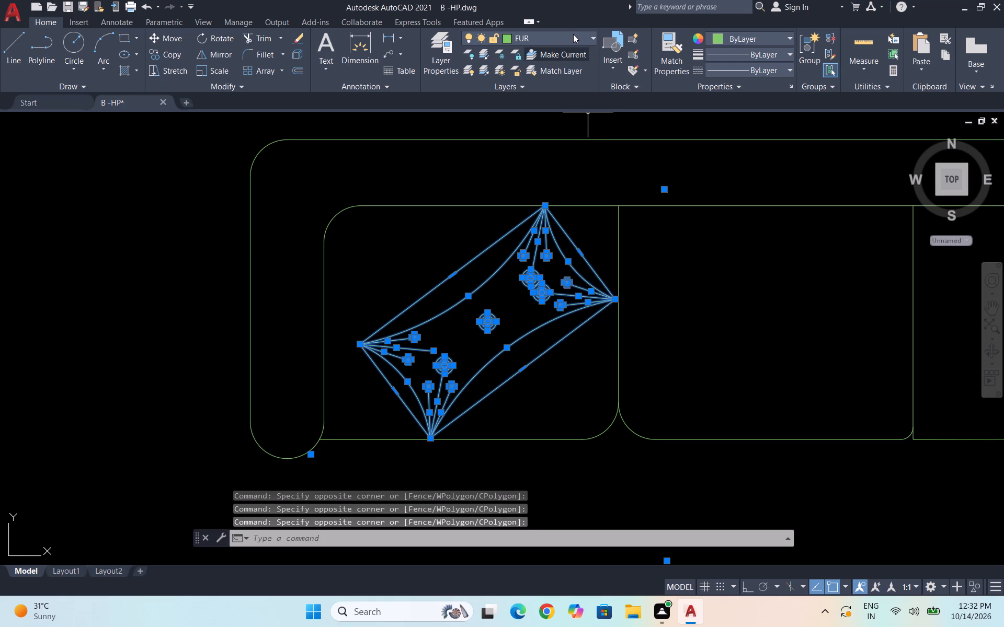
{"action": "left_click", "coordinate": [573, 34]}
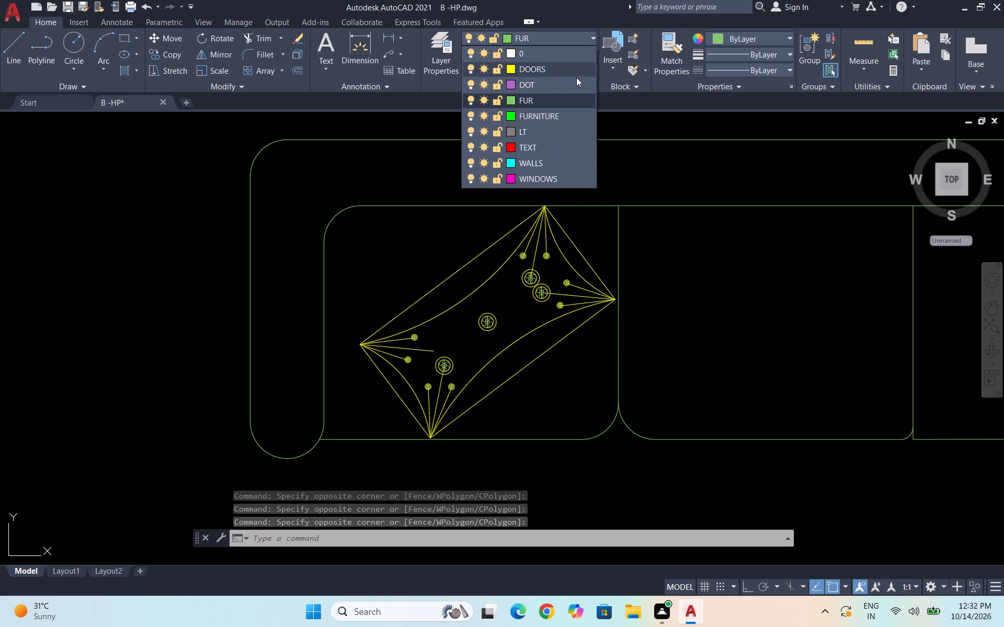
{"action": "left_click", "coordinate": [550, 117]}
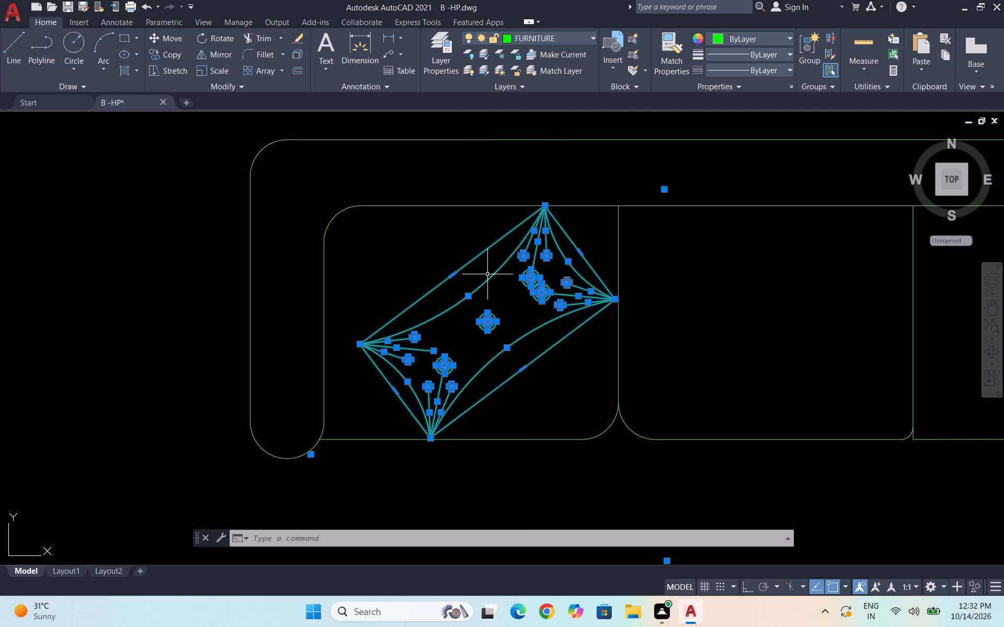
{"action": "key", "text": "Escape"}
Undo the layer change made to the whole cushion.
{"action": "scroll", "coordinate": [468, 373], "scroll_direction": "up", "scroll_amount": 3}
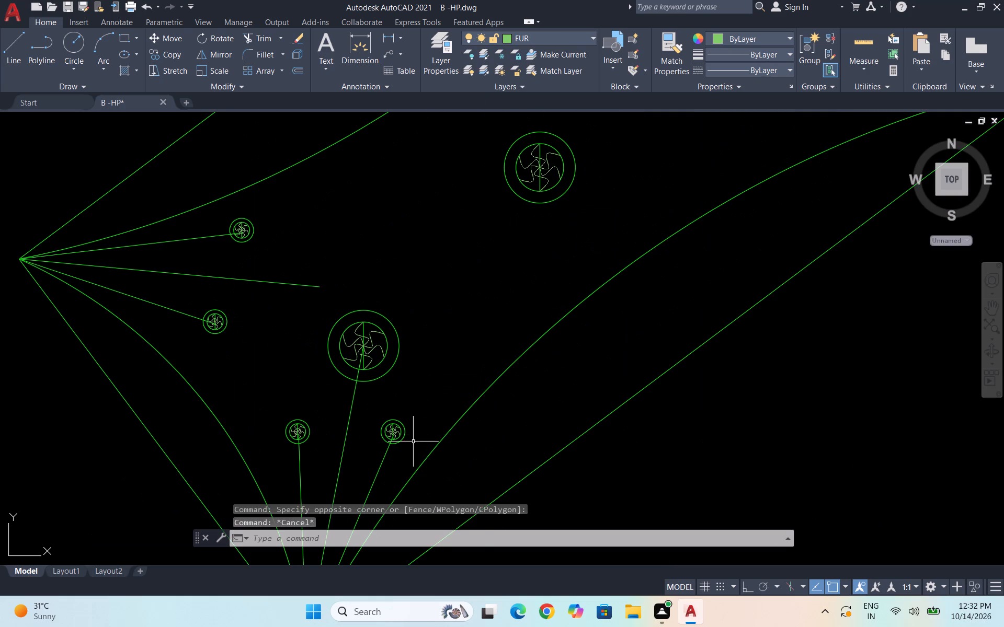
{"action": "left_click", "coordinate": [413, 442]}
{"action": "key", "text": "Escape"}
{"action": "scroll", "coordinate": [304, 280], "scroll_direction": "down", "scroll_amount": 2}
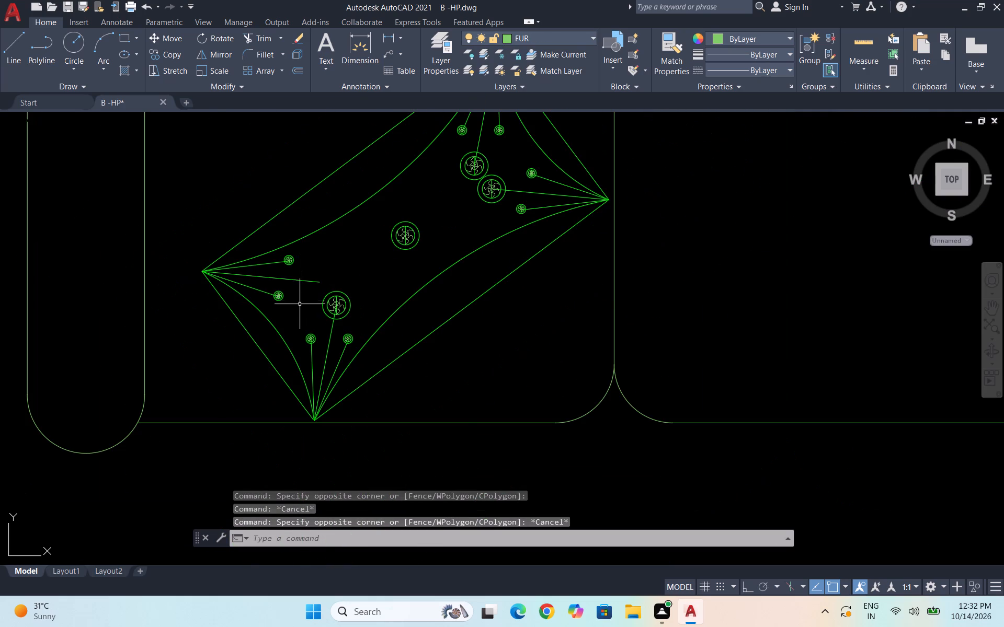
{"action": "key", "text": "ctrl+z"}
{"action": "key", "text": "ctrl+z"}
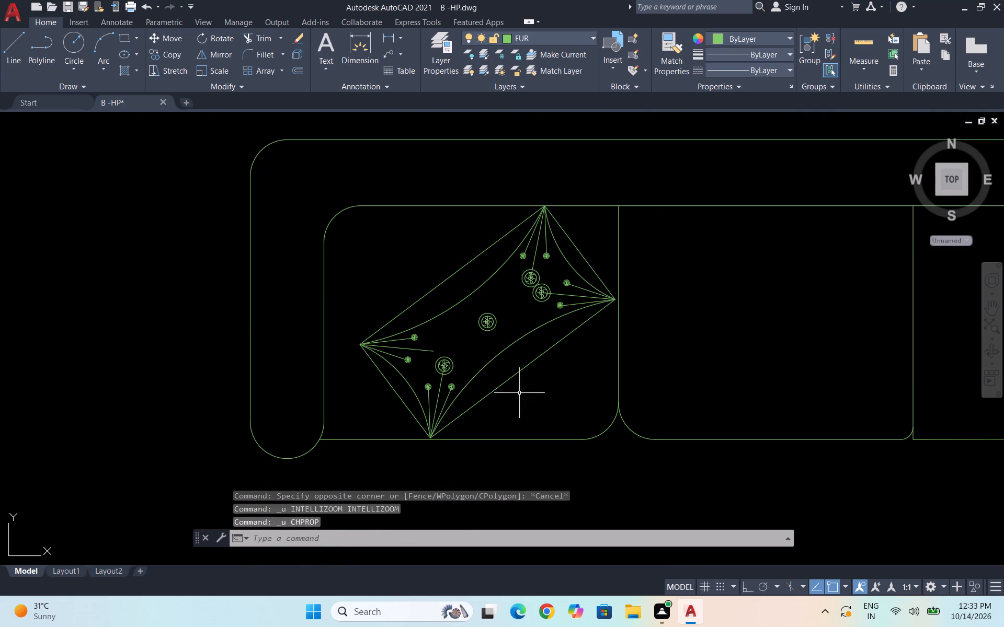
Move only the cushion's rectangular outline and its four inner curved edges to the FURNITURE layer.
{"action": "left_click_drag", "start_coordinate": [561, 394], "coordinate": [554, 393]}
{"action": "left_click", "coordinate": [495, 341]}
{"action": "scroll", "coordinate": [567, 262], "scroll_direction": "up", "scroll_amount": 3}
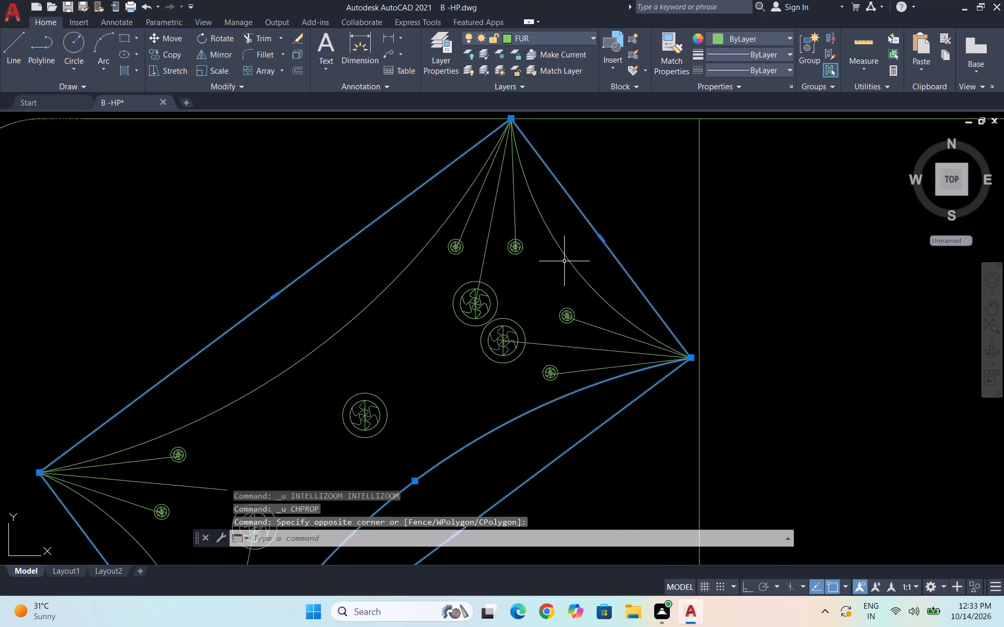
{"action": "left_click", "coordinate": [576, 265]}
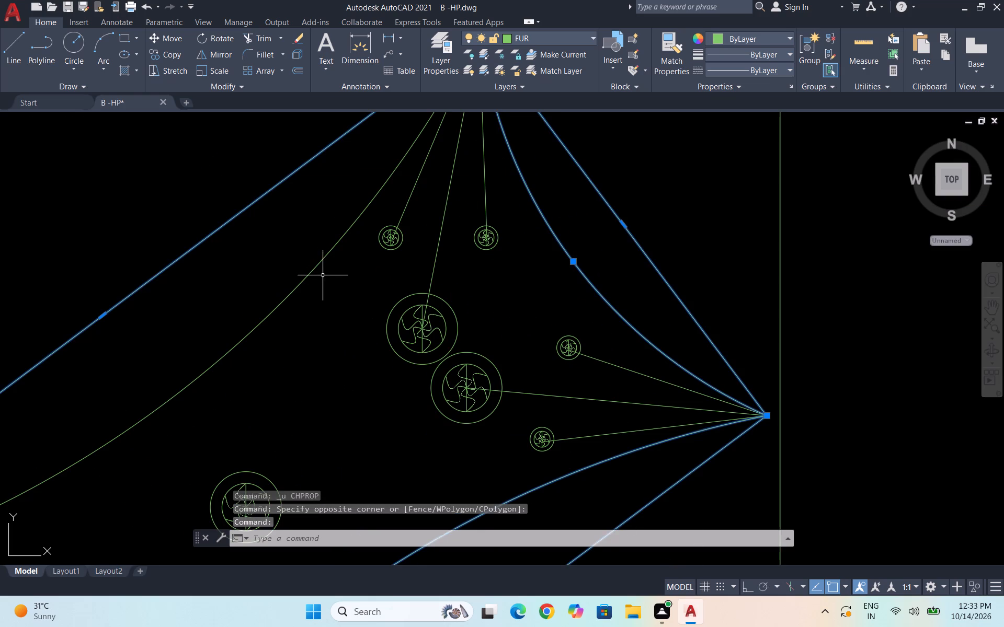
{"action": "left_click", "coordinate": [314, 266]}
{"action": "scroll", "coordinate": [444, 217], "scroll_direction": "down", "scroll_amount": 2}
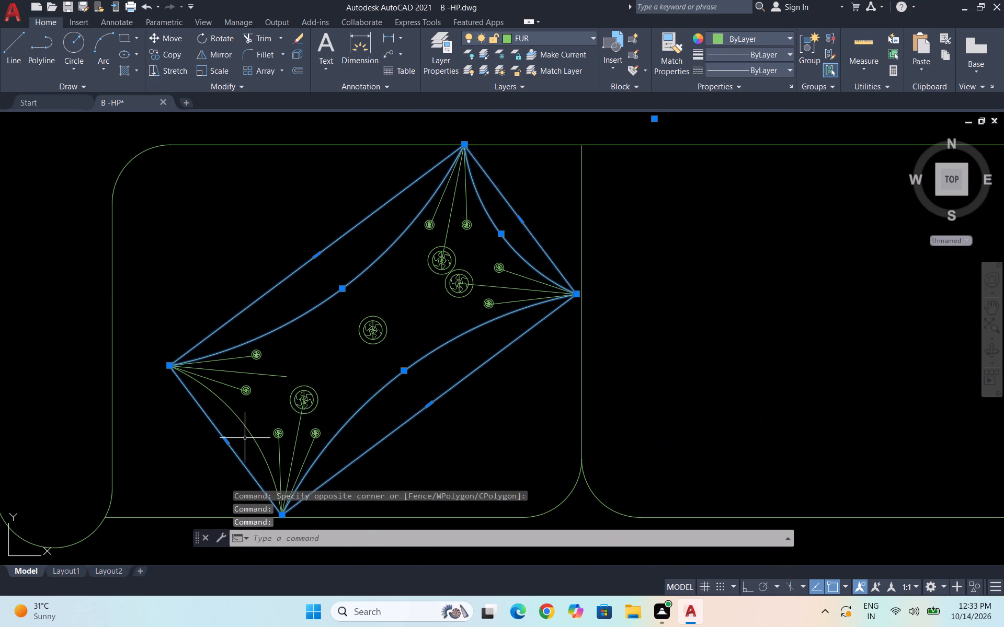
{"action": "left_click", "coordinate": [254, 439]}
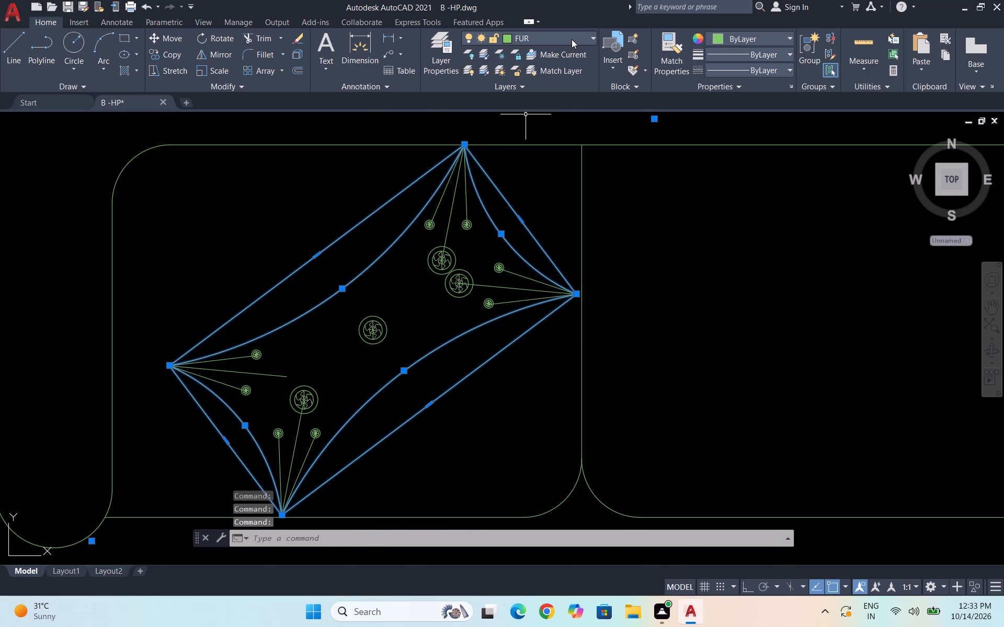
{"action": "left_click", "coordinate": [572, 39]}
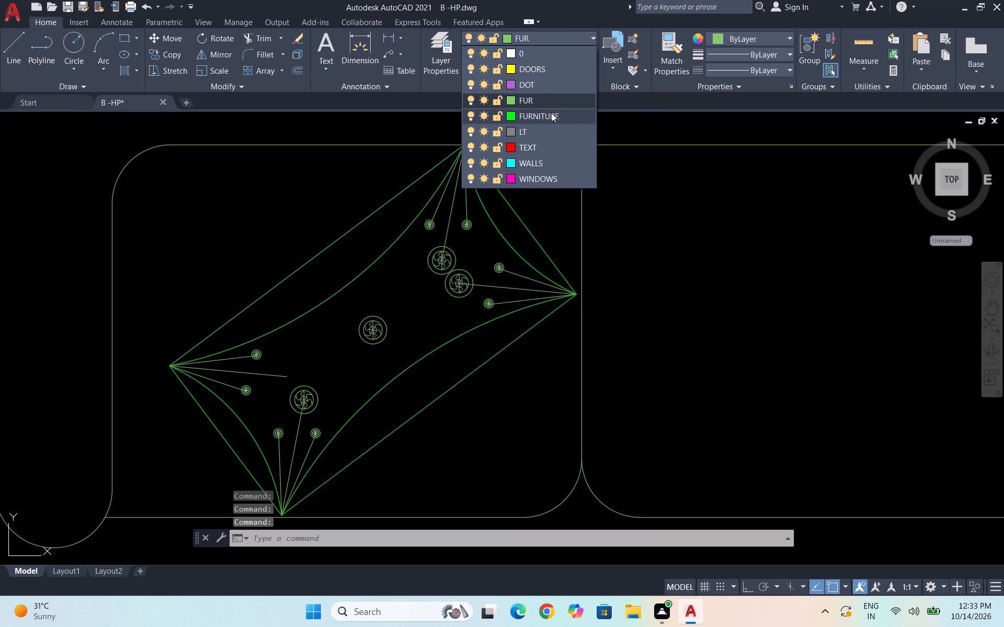
{"action": "left_click", "coordinate": [551, 113]}
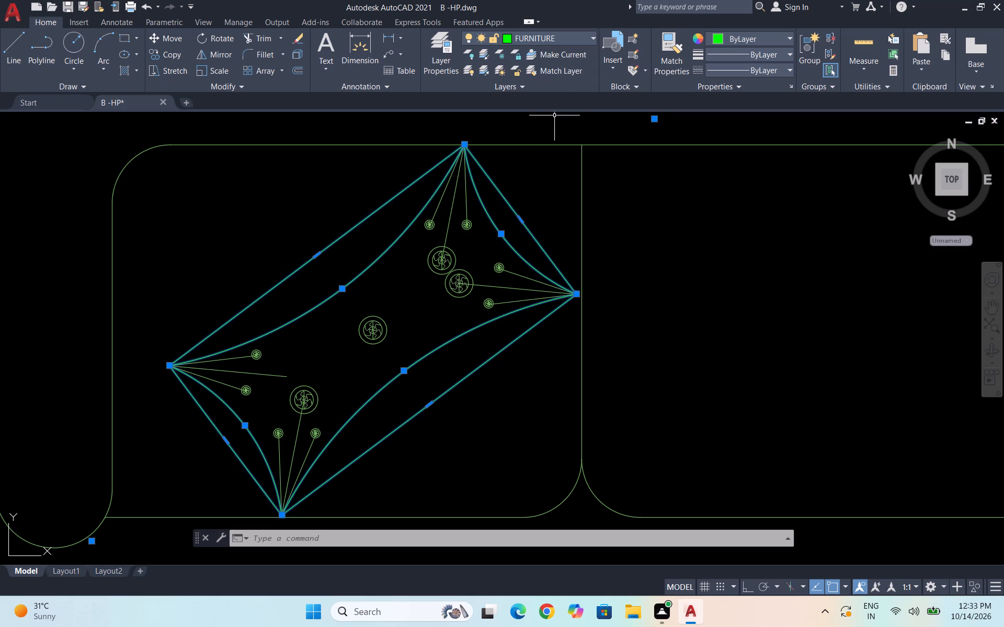
{"action": "key", "text": "Escape"}
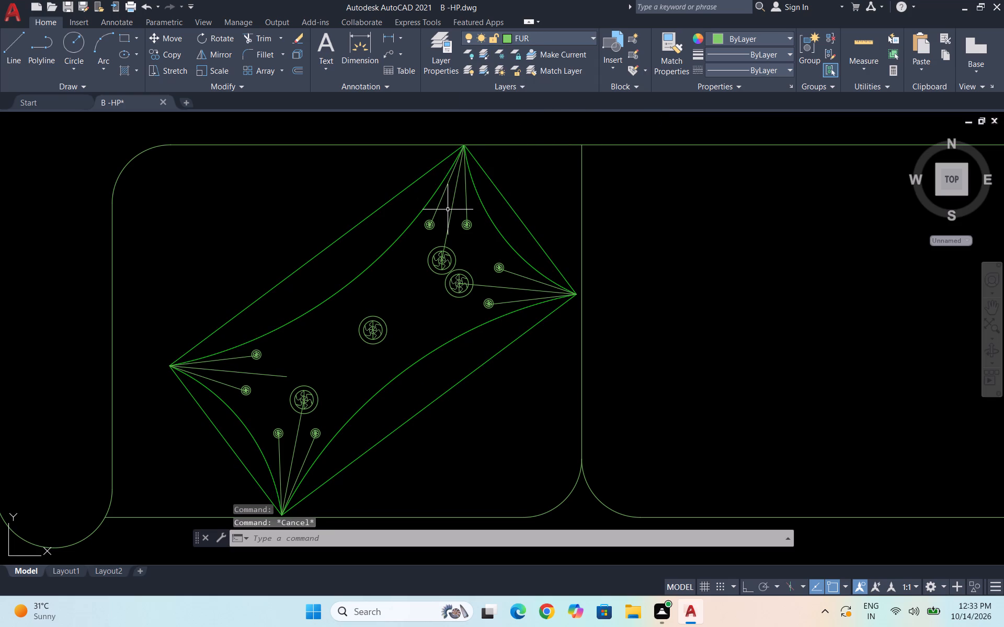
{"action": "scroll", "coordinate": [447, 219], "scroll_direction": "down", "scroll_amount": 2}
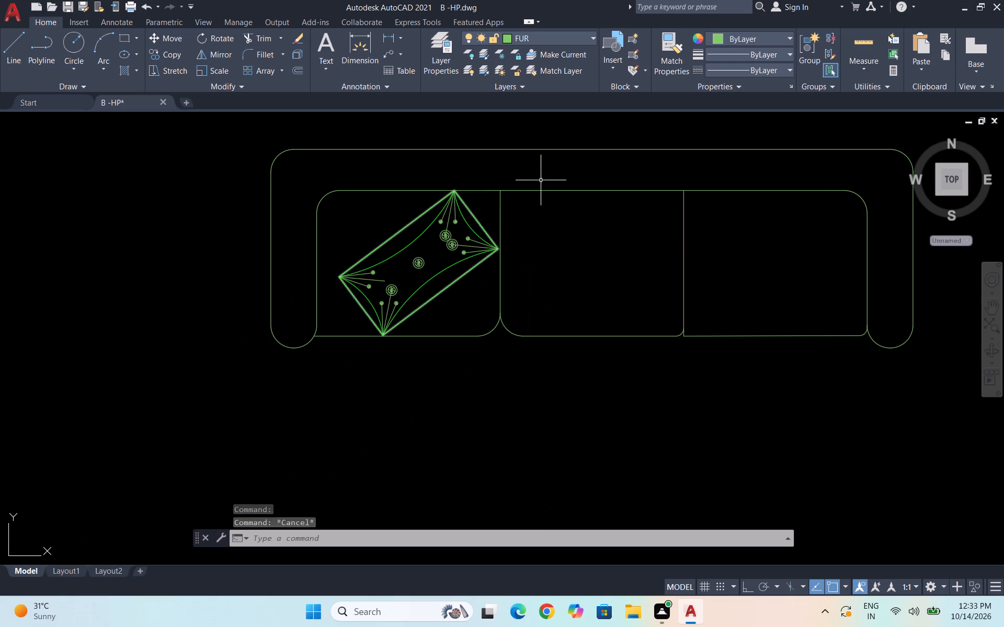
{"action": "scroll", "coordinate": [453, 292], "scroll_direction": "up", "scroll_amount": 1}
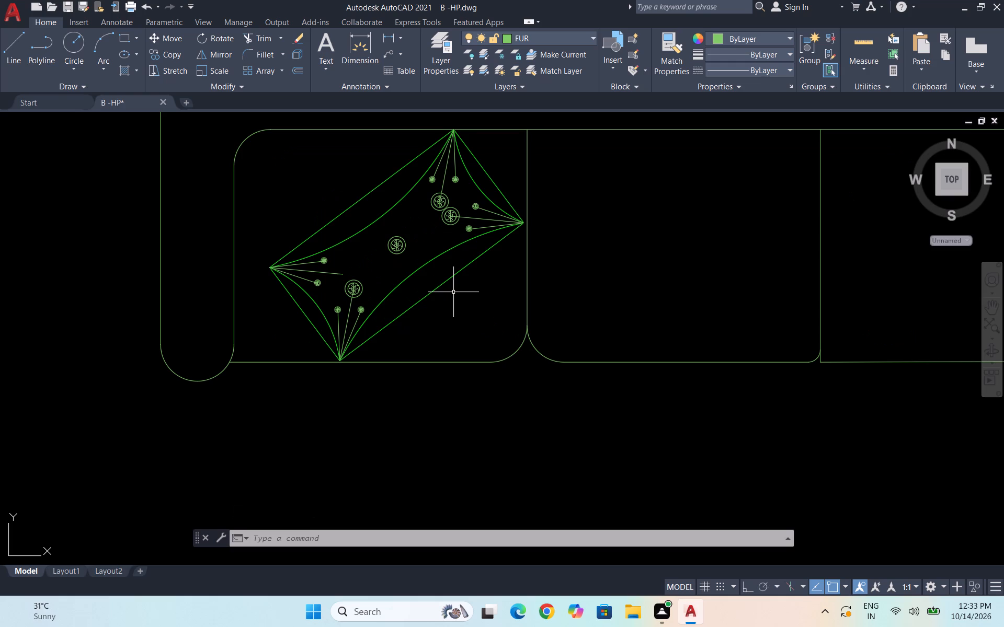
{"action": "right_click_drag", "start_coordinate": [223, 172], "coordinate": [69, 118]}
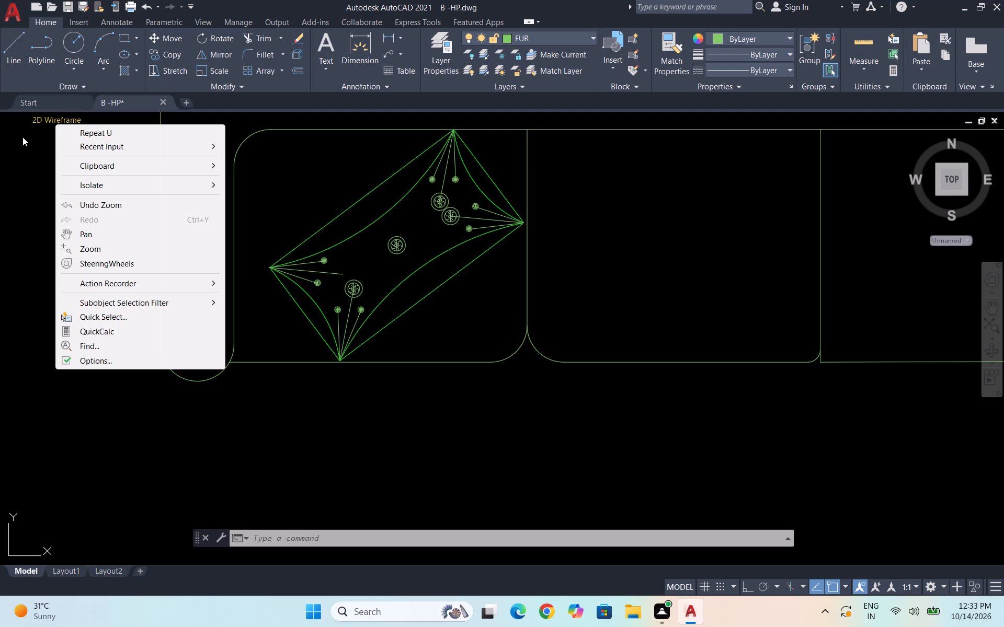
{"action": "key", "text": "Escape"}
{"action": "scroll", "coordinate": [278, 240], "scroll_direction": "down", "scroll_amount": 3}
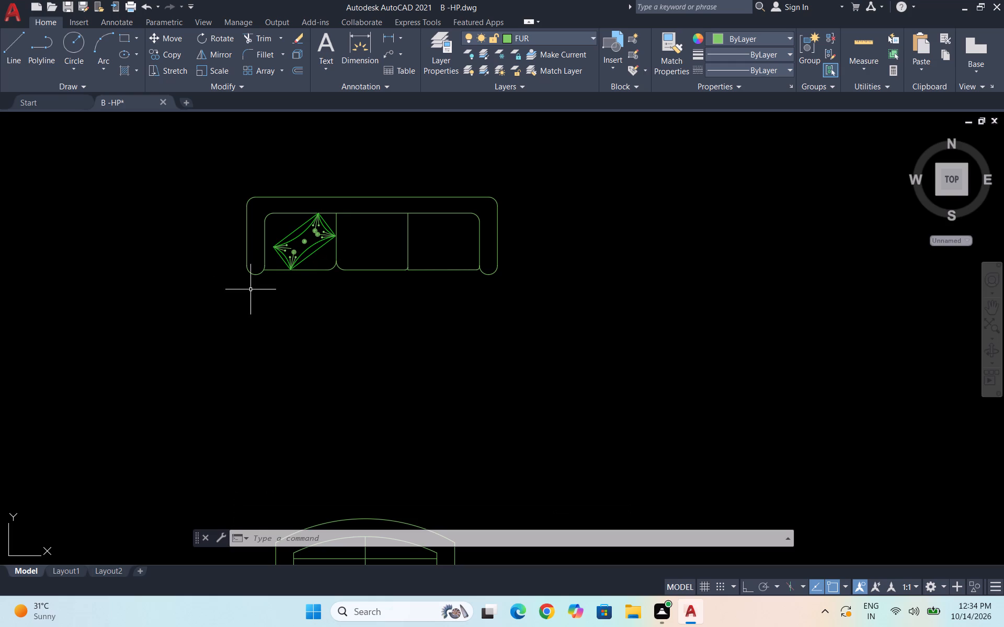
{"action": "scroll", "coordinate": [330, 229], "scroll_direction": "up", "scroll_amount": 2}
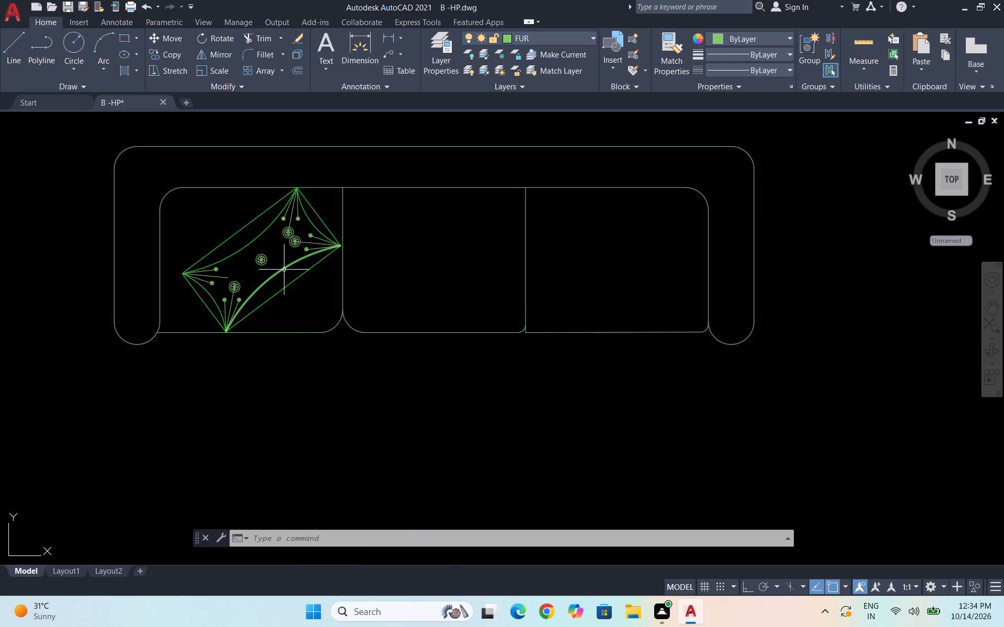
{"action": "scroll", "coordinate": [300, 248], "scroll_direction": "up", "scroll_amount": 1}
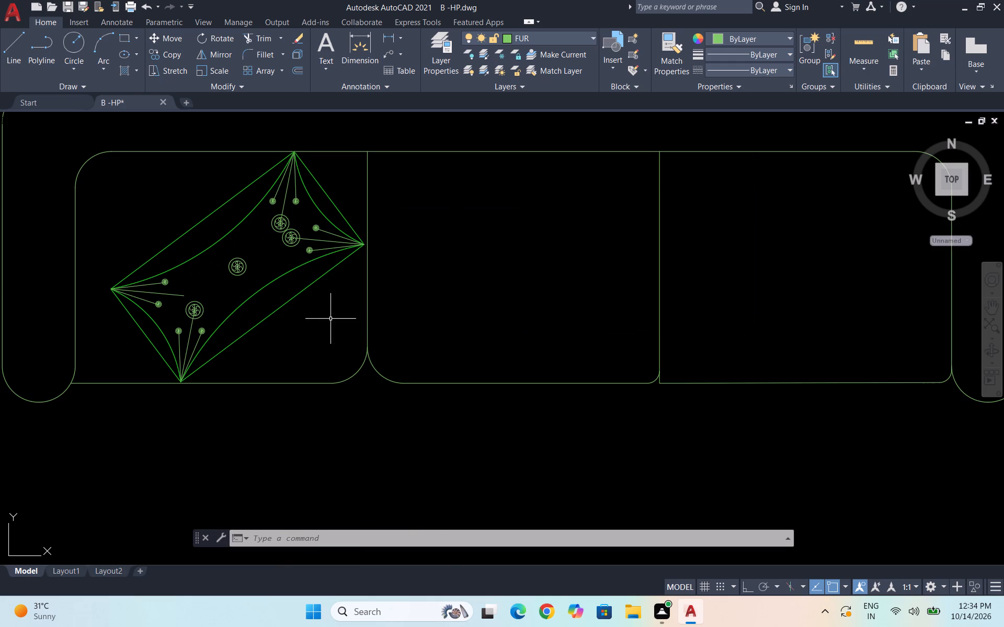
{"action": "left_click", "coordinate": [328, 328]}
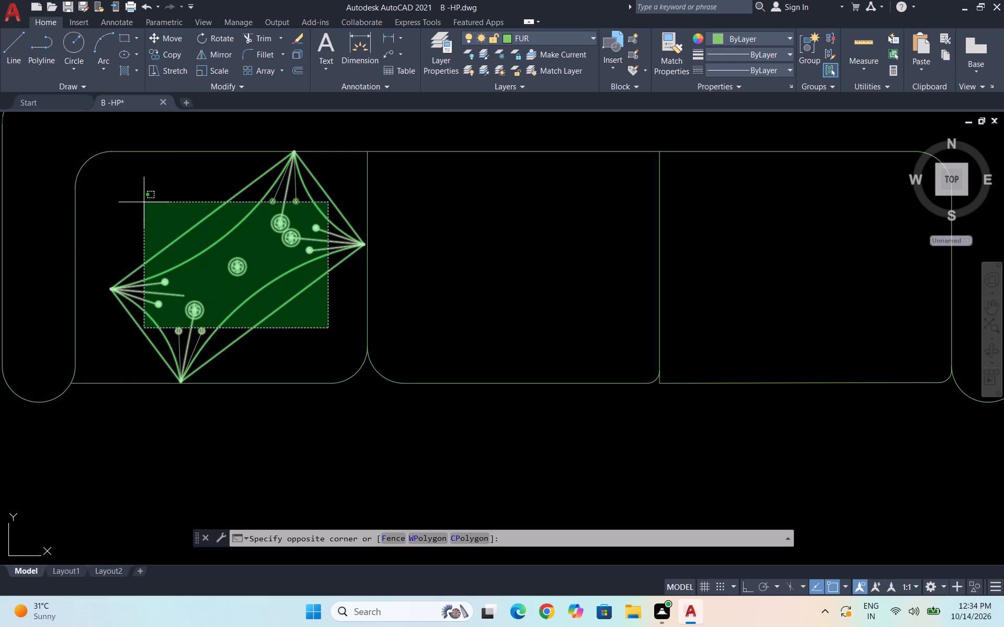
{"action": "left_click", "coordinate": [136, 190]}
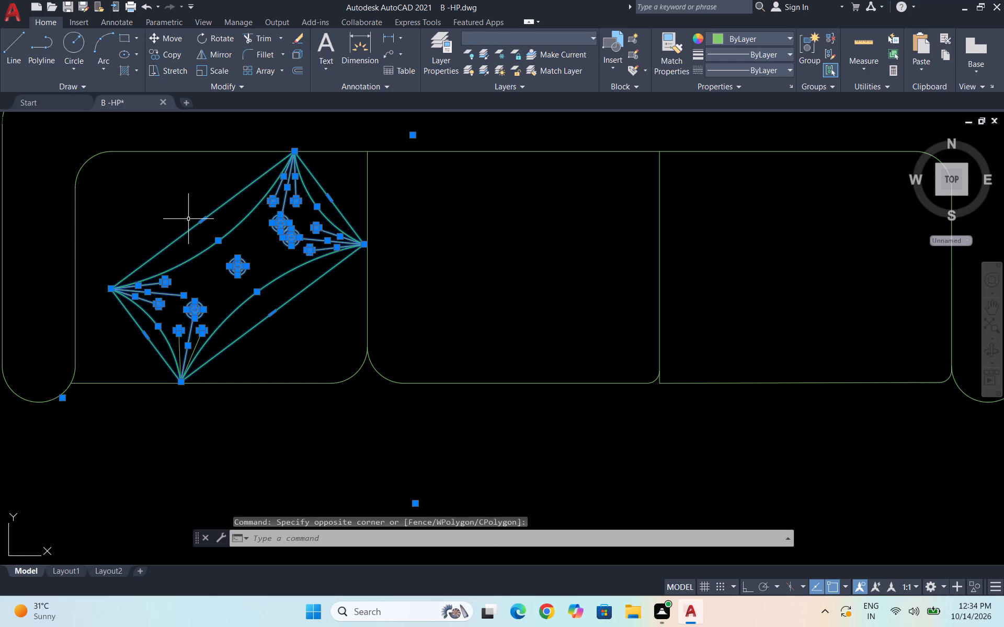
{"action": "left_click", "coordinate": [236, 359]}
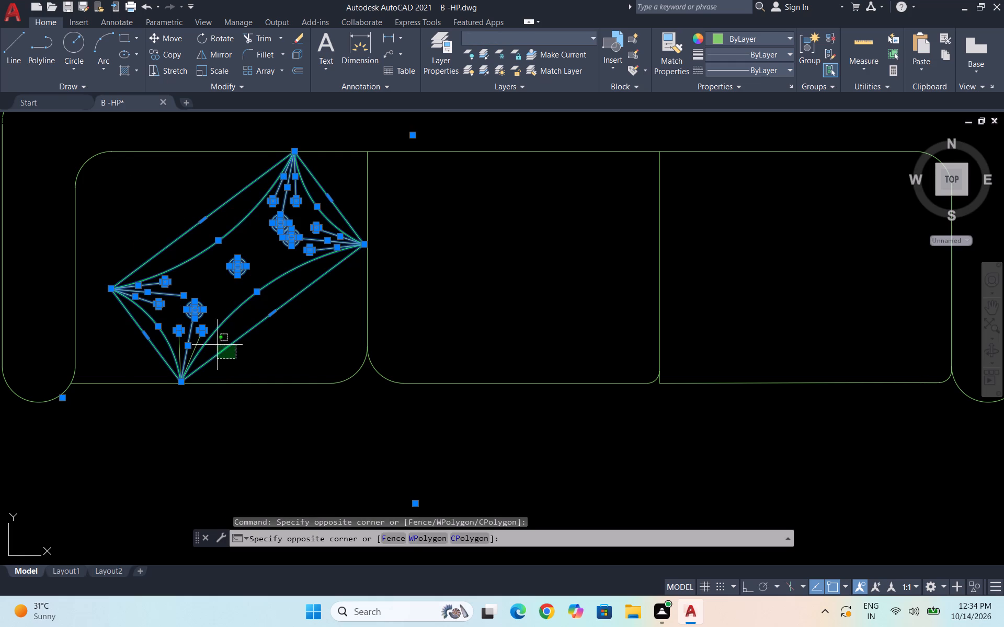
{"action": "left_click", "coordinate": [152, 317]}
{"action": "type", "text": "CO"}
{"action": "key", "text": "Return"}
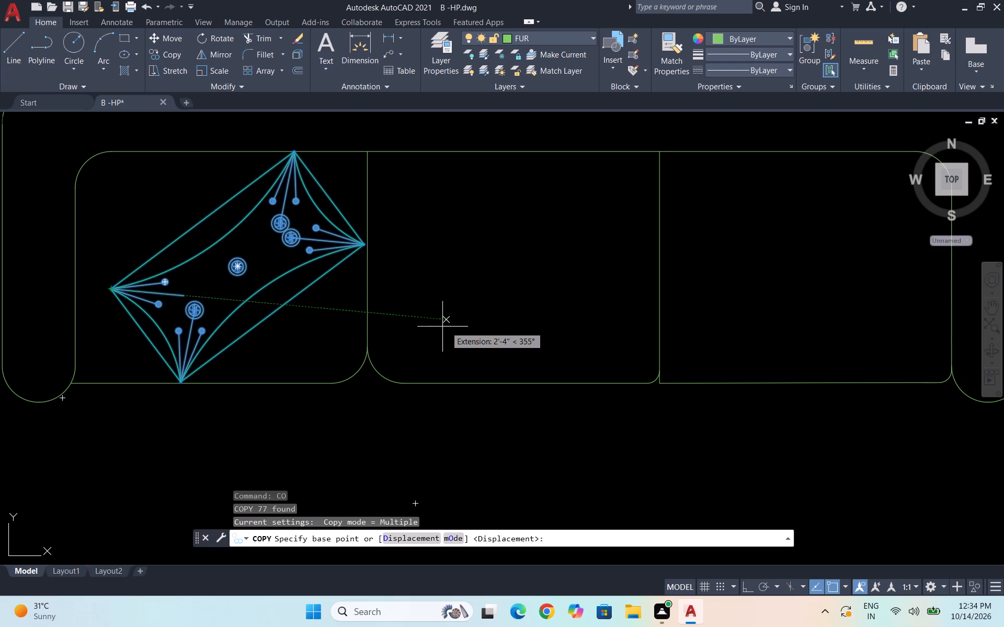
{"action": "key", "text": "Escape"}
Select the cushion on the sofa's first seat together with its rays and pinwheel motifs.
{"action": "left_click", "coordinate": [326, 326]}
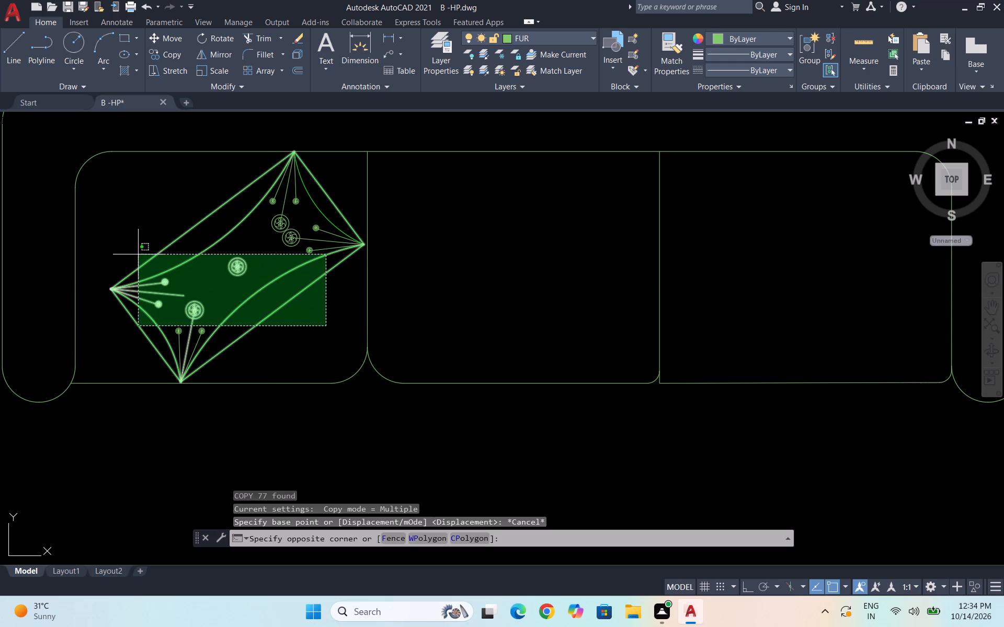
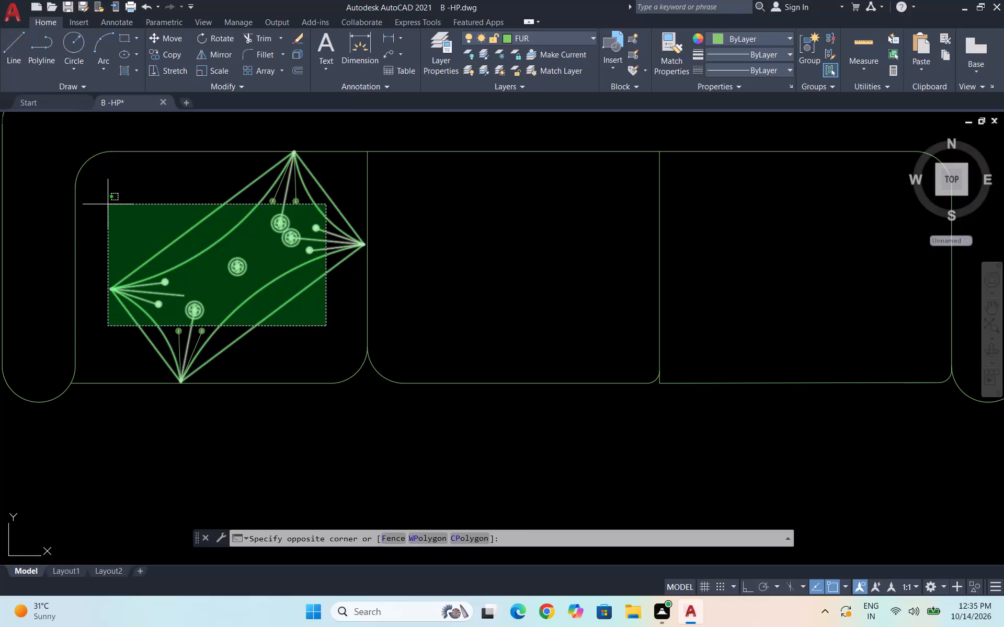
Select the entire cushion on the sofa's first seat, including the small pinwheels and rays at its top and bottom corners.
{"action": "left_click", "coordinate": [108, 204]}
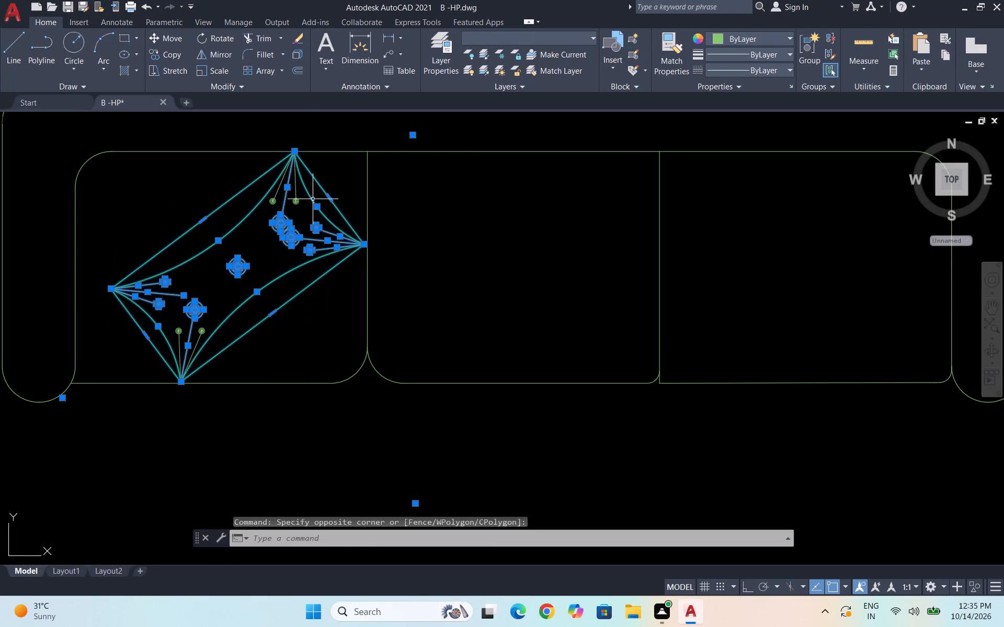
{"action": "scroll", "coordinate": [201, 318], "scroll_direction": "up", "scroll_amount": 1}
{"action": "left_click", "coordinate": [227, 365]}
{"action": "left_click", "coordinate": [149, 317]}
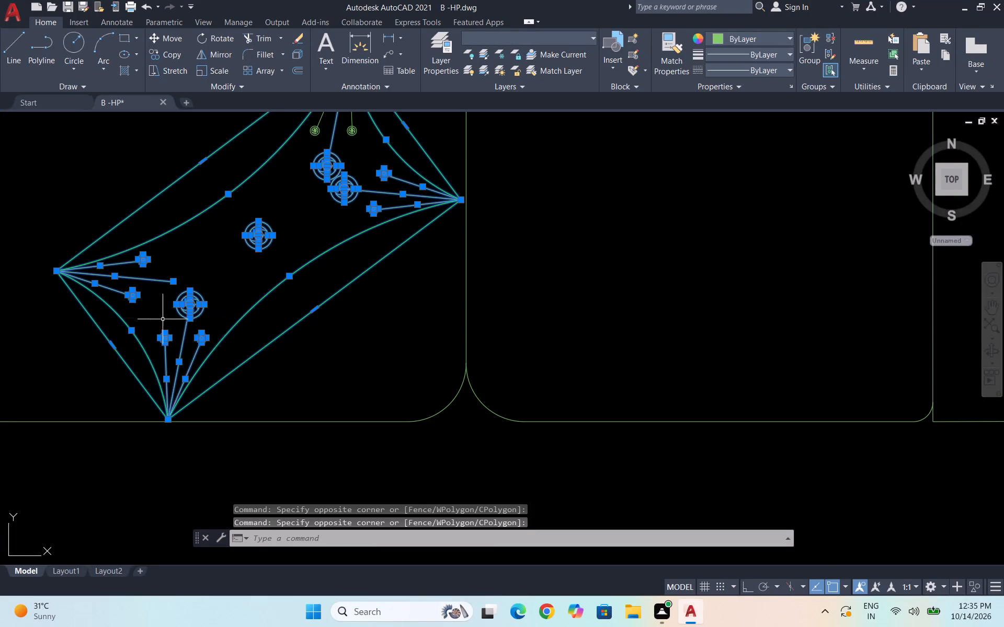
{"action": "scroll", "coordinate": [216, 327], "scroll_direction": "down", "scroll_amount": 1}
{"action": "scroll", "coordinate": [293, 164], "scroll_direction": "up", "scroll_amount": 3}
{"action": "left_click", "coordinate": [346, 365]}
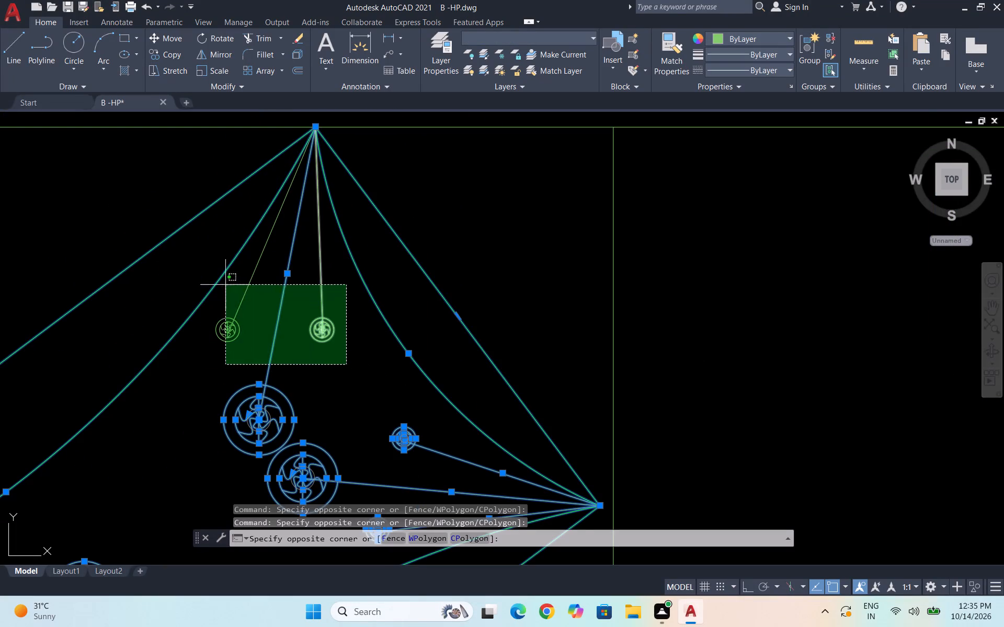
{"action": "left_click", "coordinate": [187, 247]}
{"action": "scroll", "coordinate": [219, 231], "scroll_direction": "down", "scroll_amount": 3}
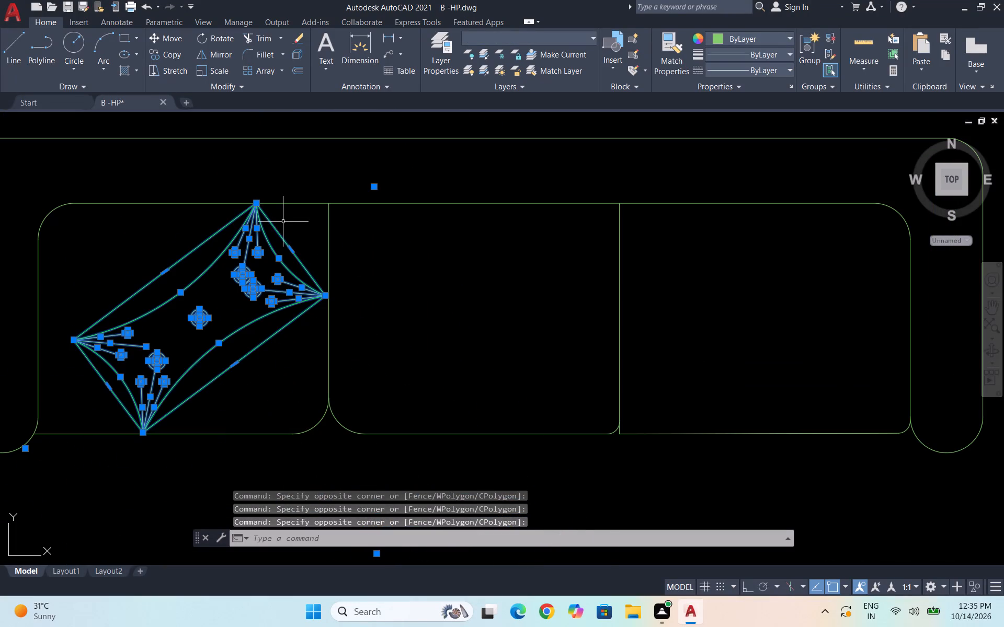
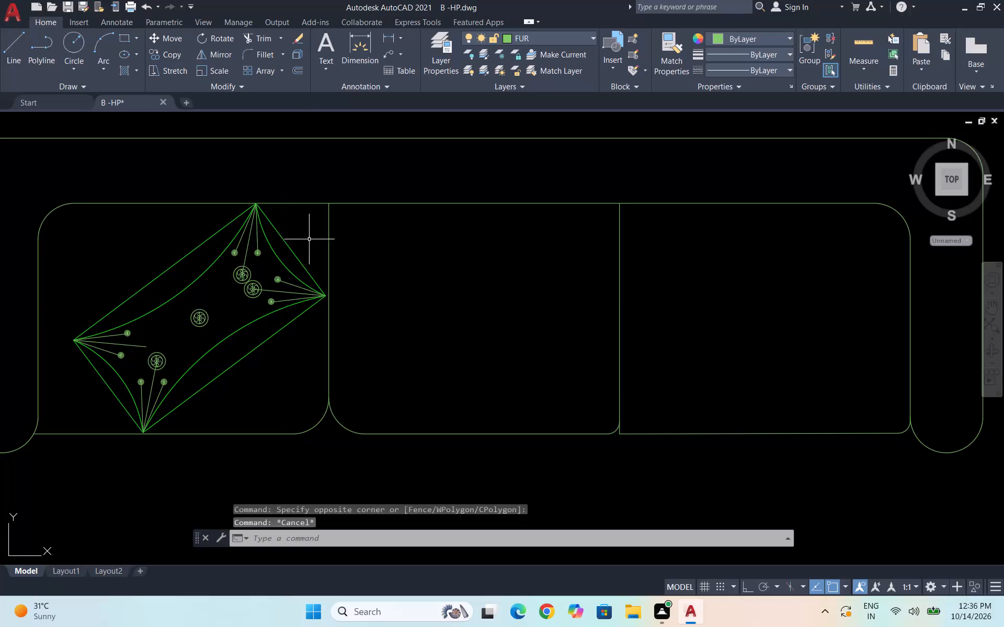
Mirror the complete first-seat cushion about the middle seat's vertical centreline onto the third seat, keeping the original.
{"action": "left_click", "coordinate": [315, 334]}
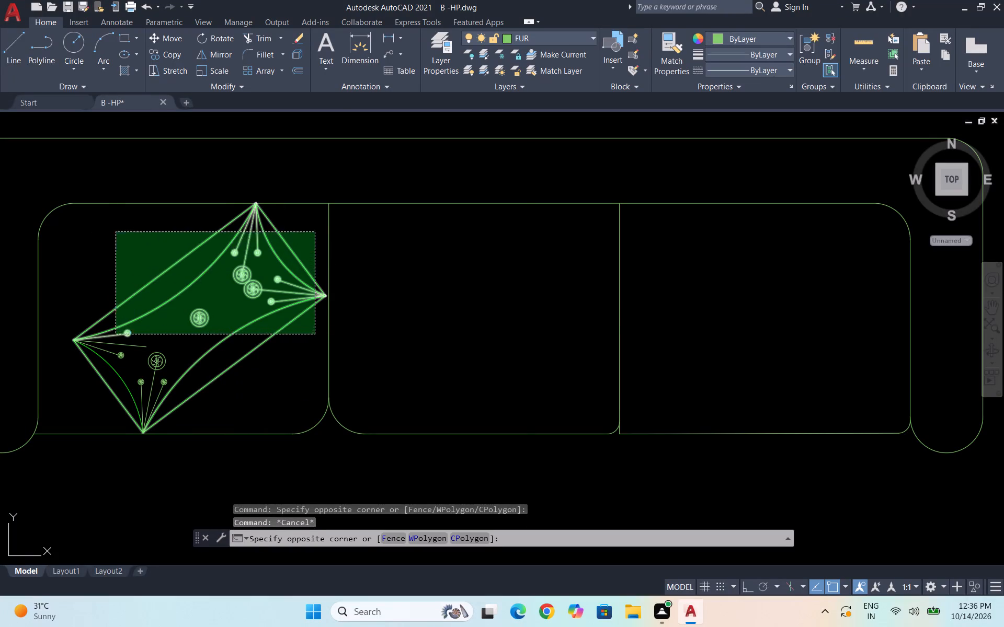
{"action": "left_click", "coordinate": [116, 232]}
{"action": "left_click", "coordinate": [210, 392]}
{"action": "left_click", "coordinate": [92, 323]}
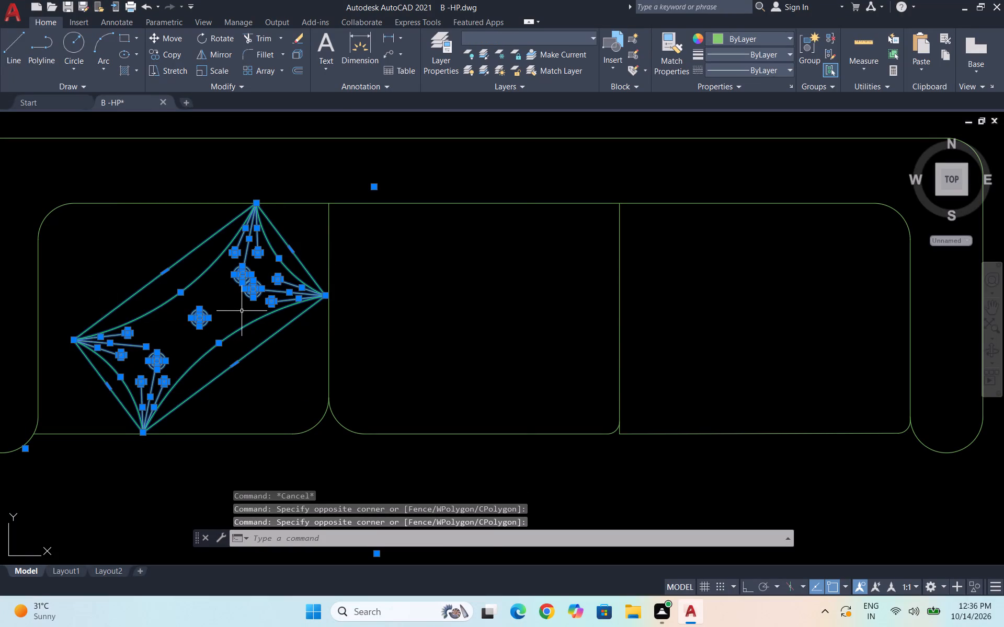
{"action": "type", "text": "MI"}
{"action": "key", "text": "Return"}
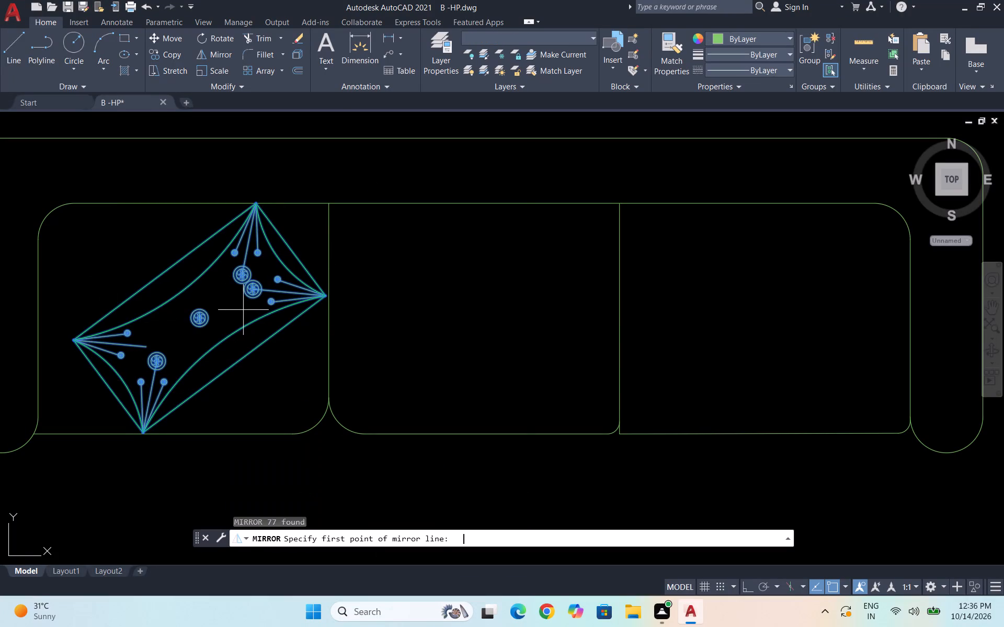
{"action": "left_click", "coordinate": [486, 434]}
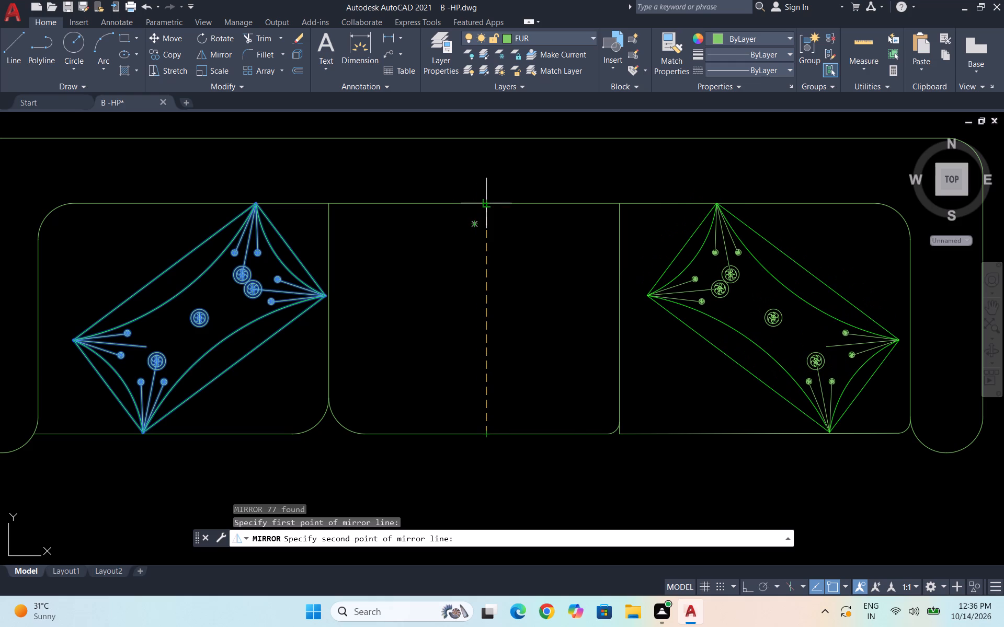
{"action": "left_click", "coordinate": [488, 206]}
{"action": "key", "text": "space"}
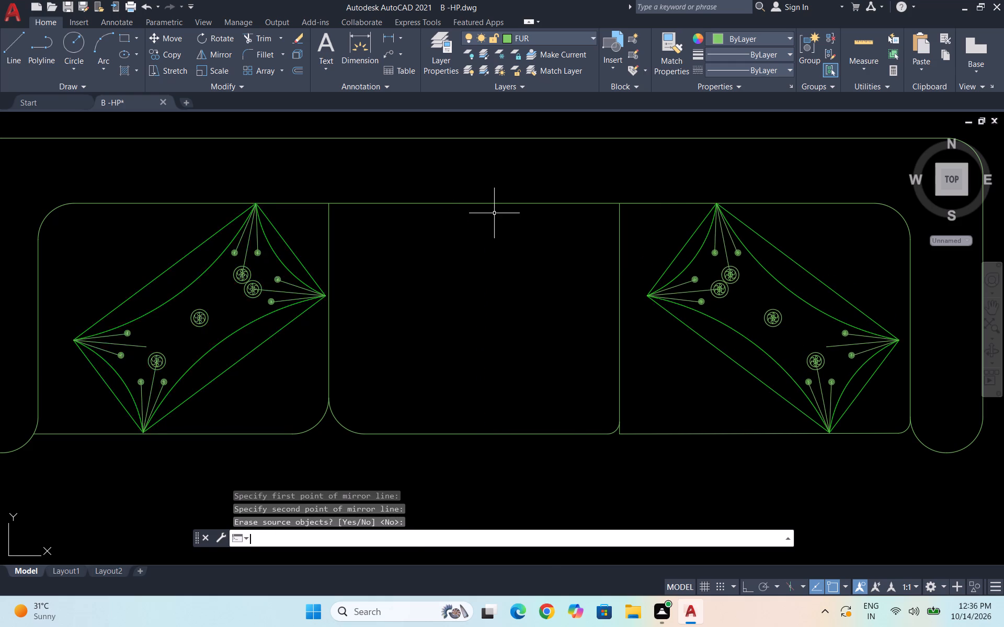
Copy the first-seat cushion's central large pinwheel, by its centre, to the free end of the left corner's bare middle ray.
{"action": "scroll", "coordinate": [498, 212], "scroll_direction": "down", "scroll_amount": 3}
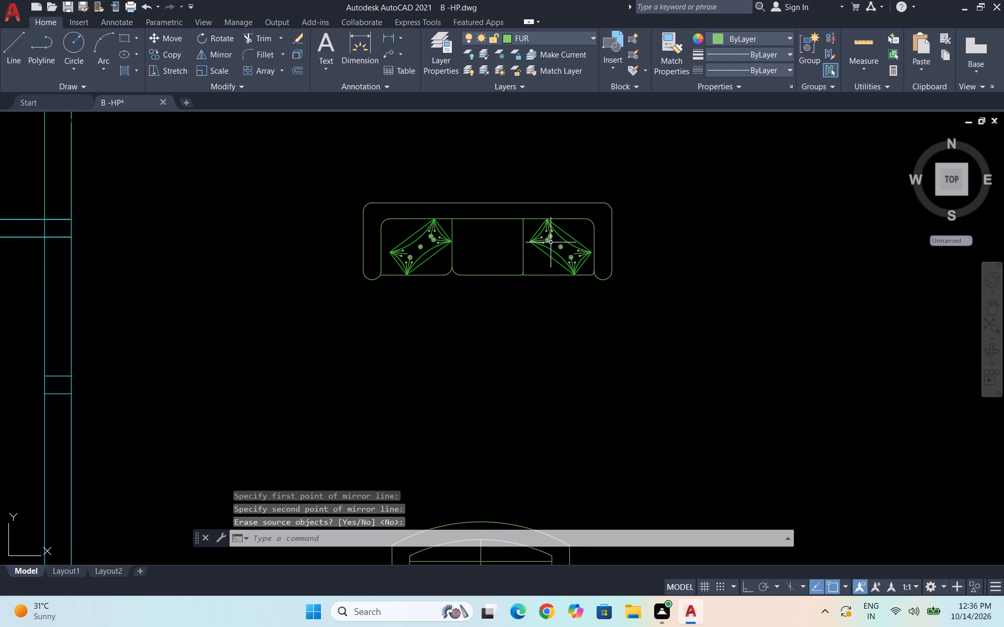
{"action": "scroll", "coordinate": [415, 252], "scroll_direction": "up", "scroll_amount": 4}
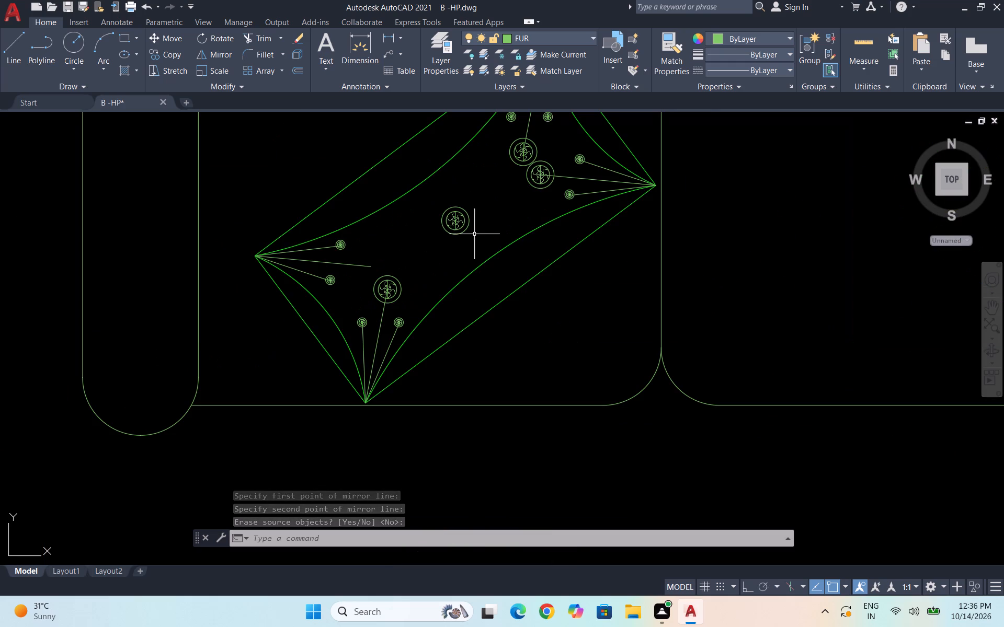
{"action": "scroll", "coordinate": [495, 213], "scroll_direction": "up", "scroll_amount": 2}
{"action": "left_click", "coordinate": [462, 268]}
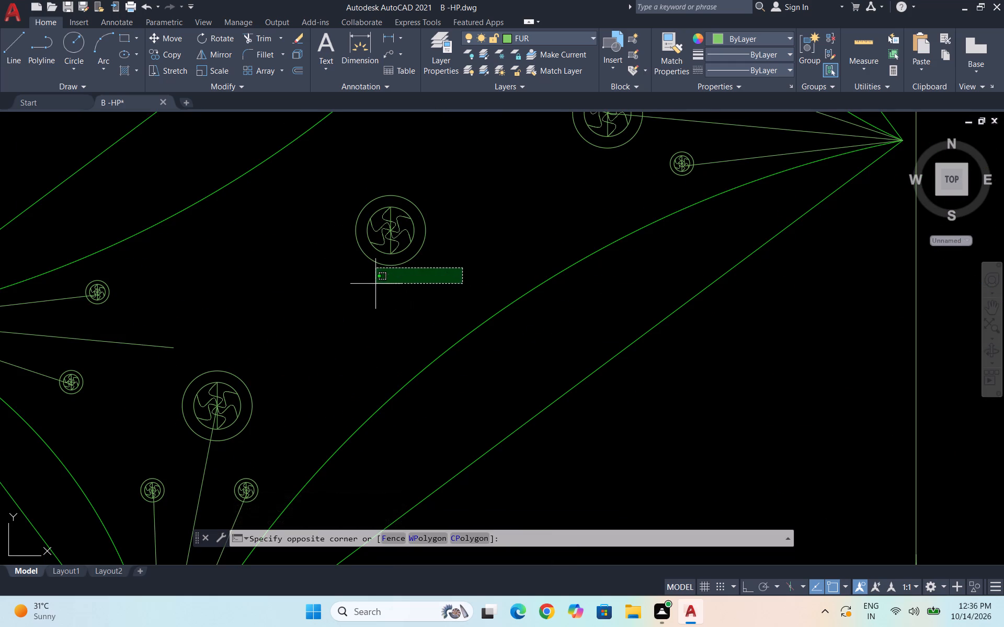
{"action": "left_click", "coordinate": [317, 195]}
{"action": "type", "text": "CO"}
{"action": "key", "text": "Return"}
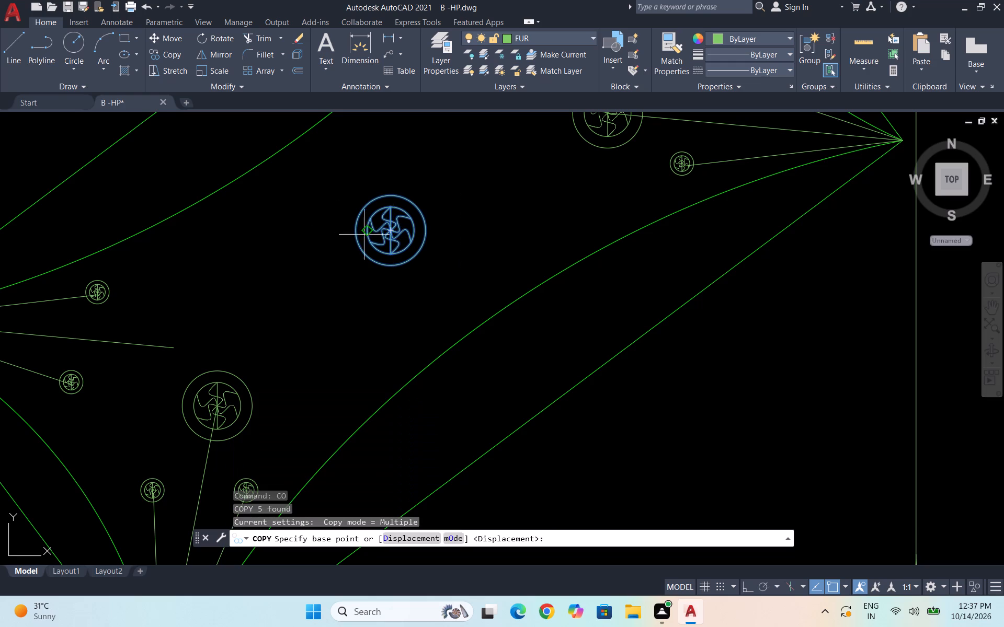
{"action": "left_click", "coordinate": [393, 228]}
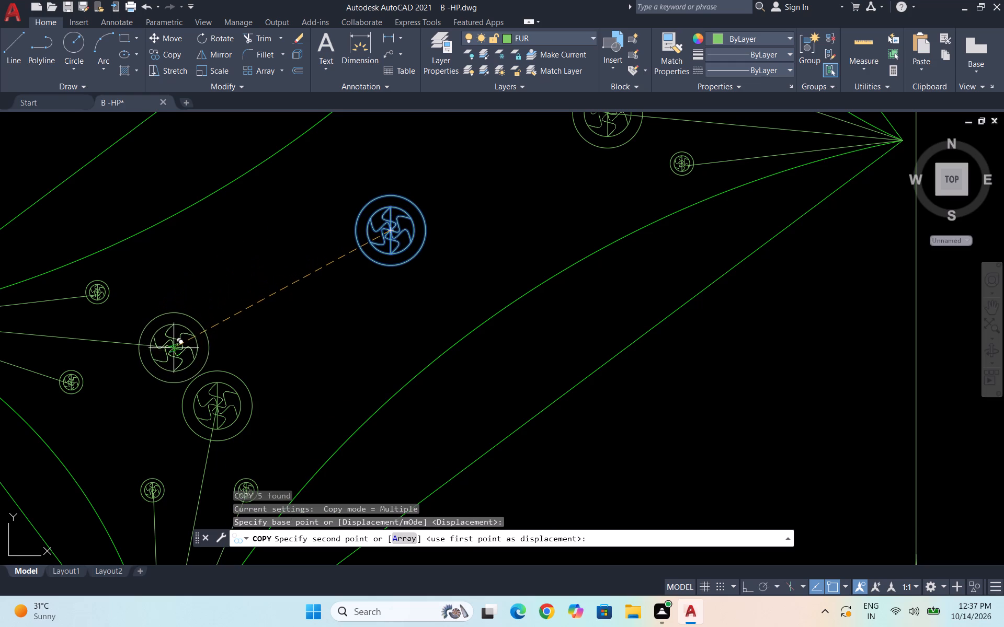
{"action": "left_click", "coordinate": [174, 349]}
{"action": "scroll", "coordinate": [333, 291], "scroll_direction": "down", "scroll_amount": 1}
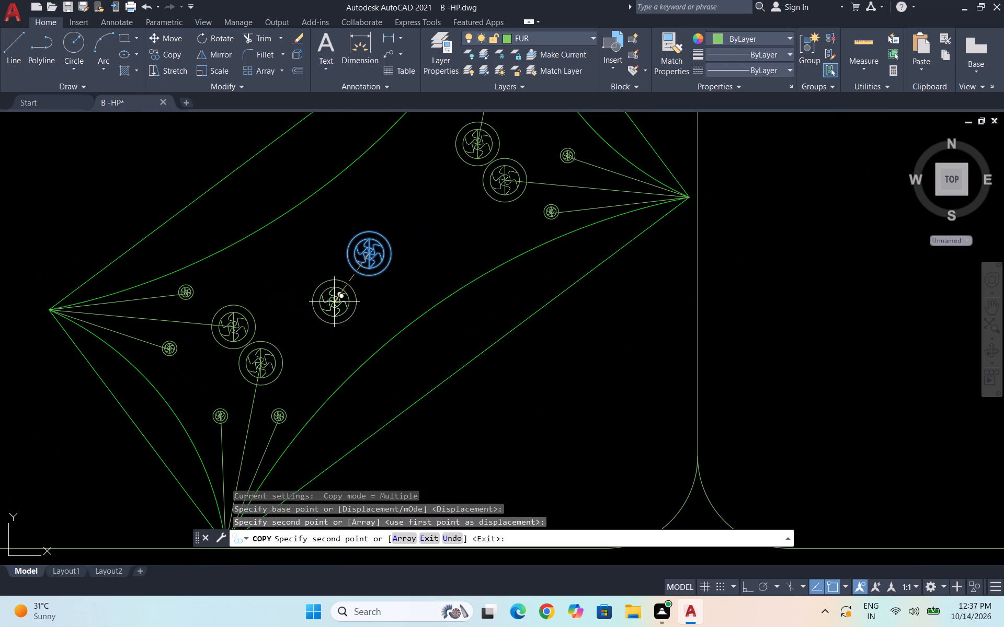
{"action": "key", "text": "Escape"}
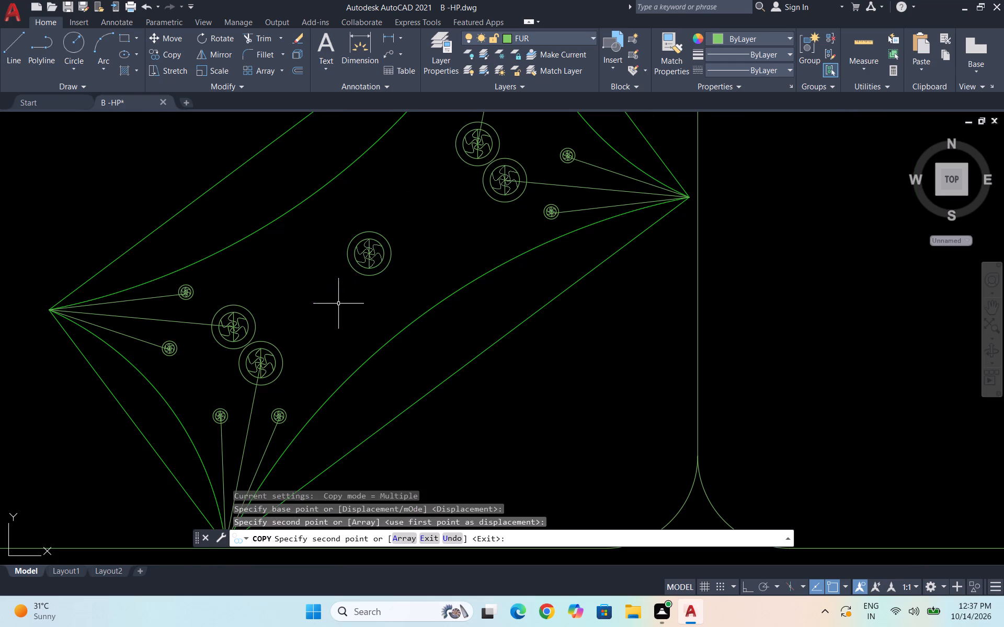
Draw straight lines joining the endpoints of the outer and inner back arcs on the two-seat sofa below.
{"action": "scroll", "coordinate": [370, 291], "scroll_direction": "down", "scroll_amount": 2}
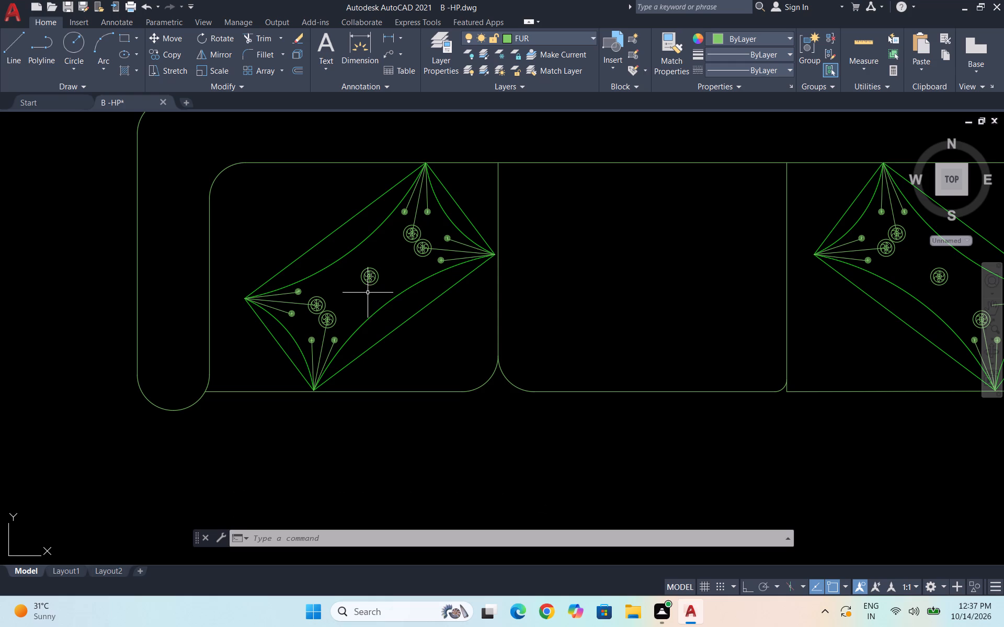
{"action": "scroll", "coordinate": [376, 299], "scroll_direction": "down", "scroll_amount": 1}
{"action": "key", "text": "Escape"}
{"action": "scroll", "coordinate": [490, 268], "scroll_direction": "down", "scroll_amount": 4}
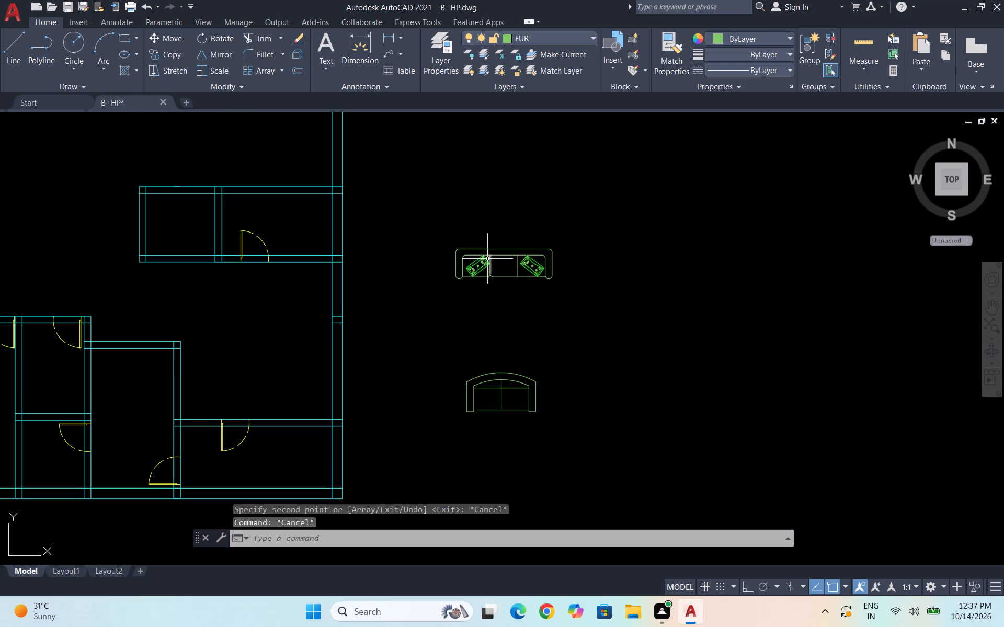
{"action": "scroll", "coordinate": [501, 440], "scroll_direction": "up", "scroll_amount": 3}
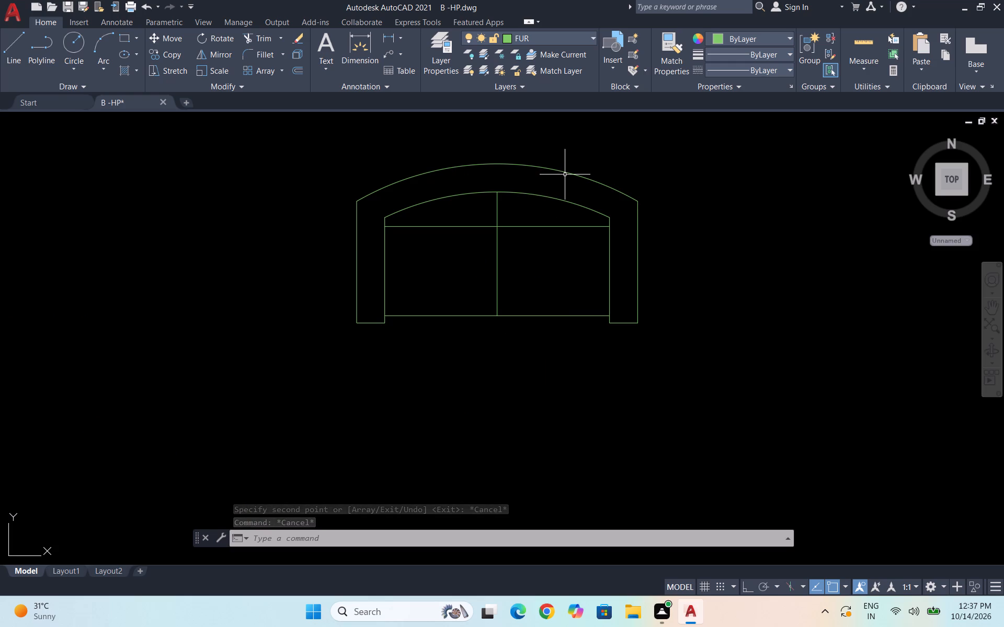
{"action": "key", "text": "l"}
{"action": "key", "text": "Return"}
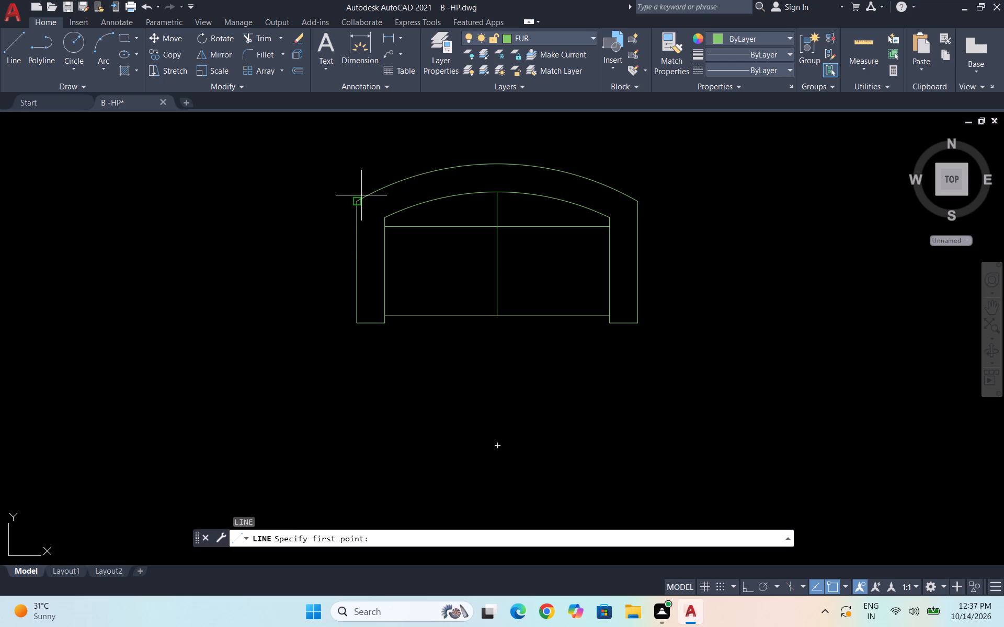
{"action": "left_click", "coordinate": [359, 198]}
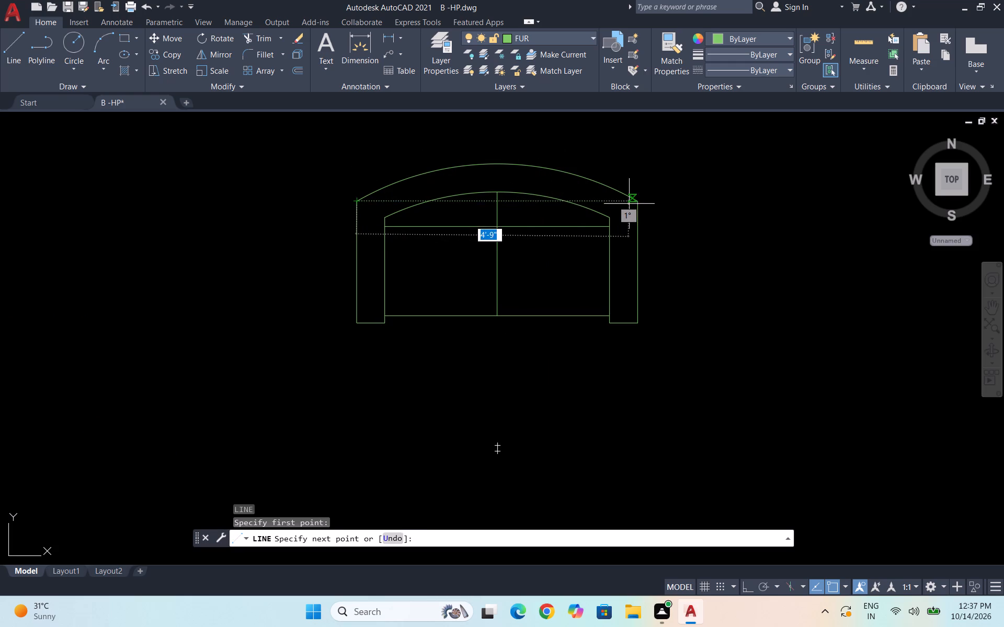
{"action": "left_click", "coordinate": [635, 204]}
{"action": "key", "text": "space"}
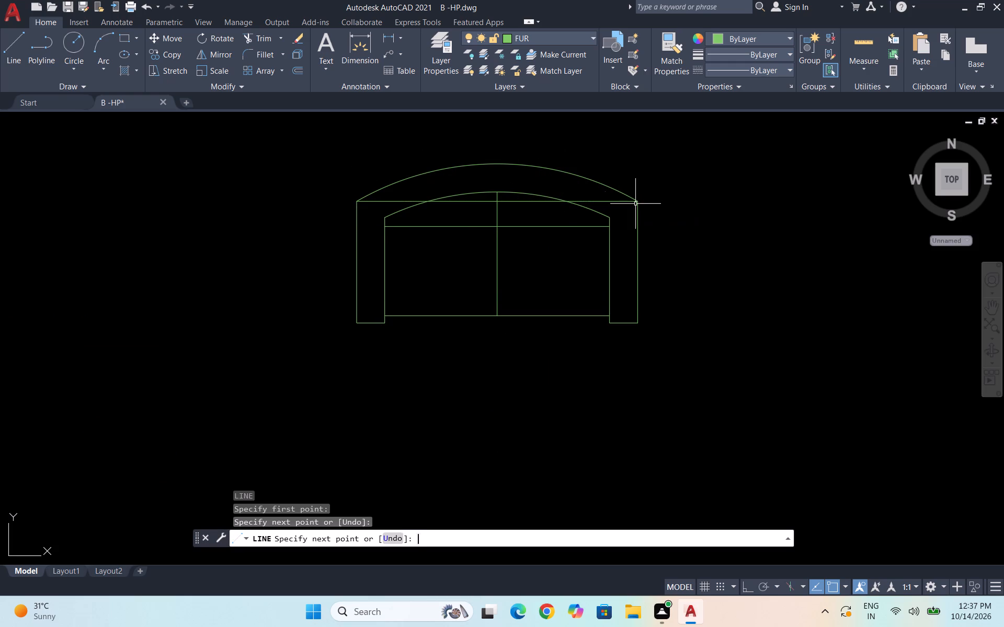
{"action": "key", "text": "space"}
{"action": "left_click", "coordinate": [382, 218]}
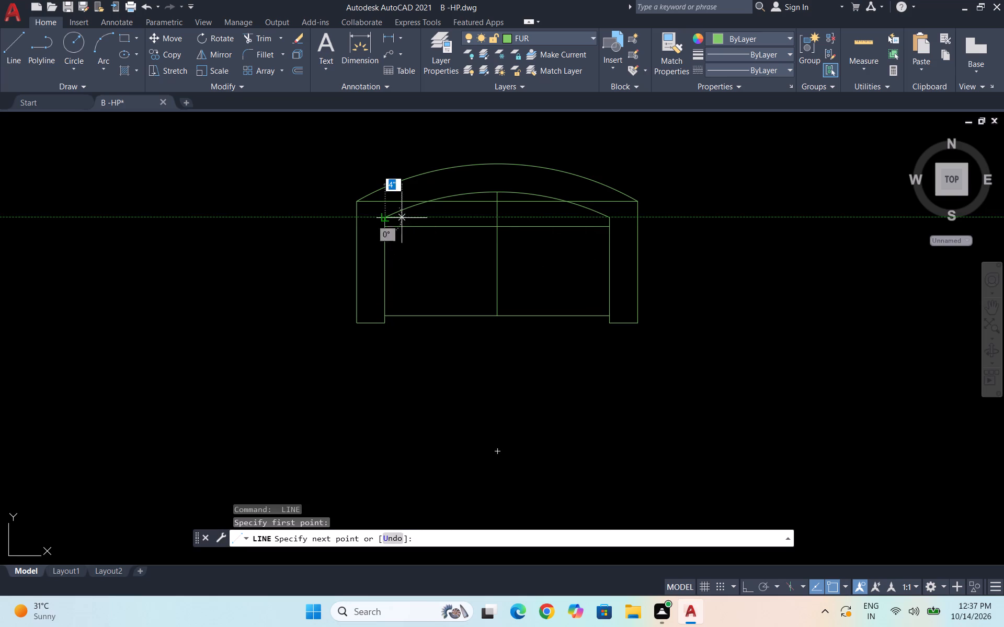
{"action": "left_click", "coordinate": [611, 220]}
{"action": "key", "text": "space"}
Erase the inner and outer back arcs of the two-seat sofa.
{"action": "left_click", "coordinate": [540, 194]}
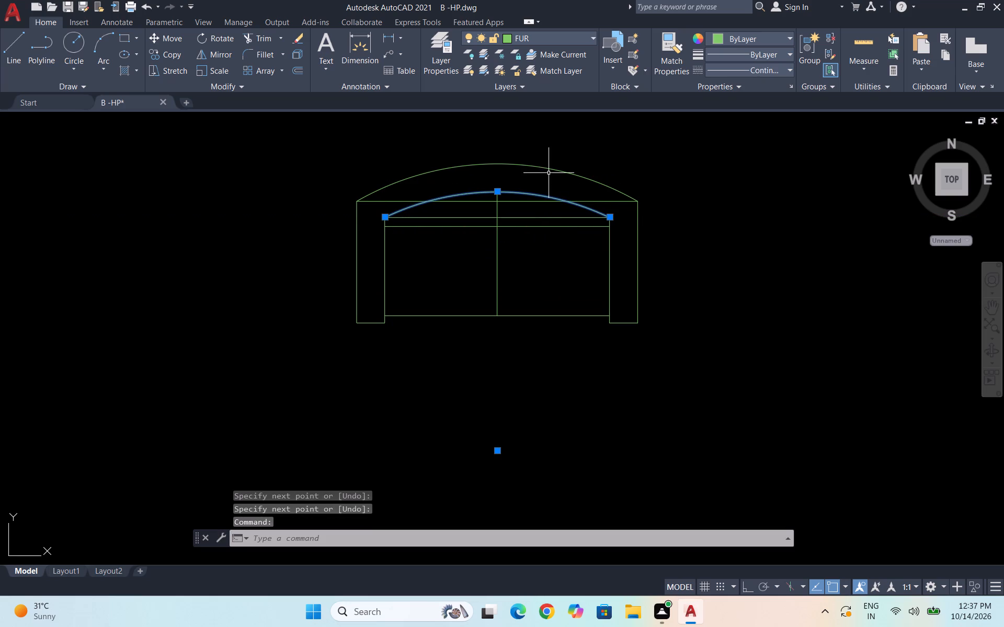
{"action": "left_click", "coordinate": [552, 167]}
{"action": "key", "text": "Delete"}
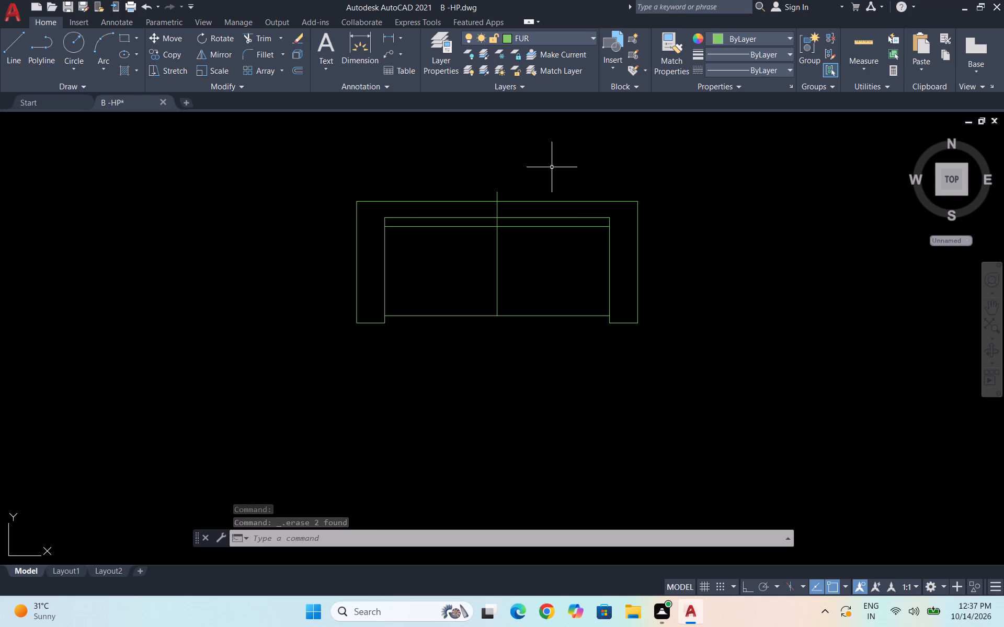
Trim away both halves of the two-seater's lower backrest line and the seat divider's excess above the new inner back line.
{"action": "type", "text": "TR"}
{"action": "key", "text": "Return"}
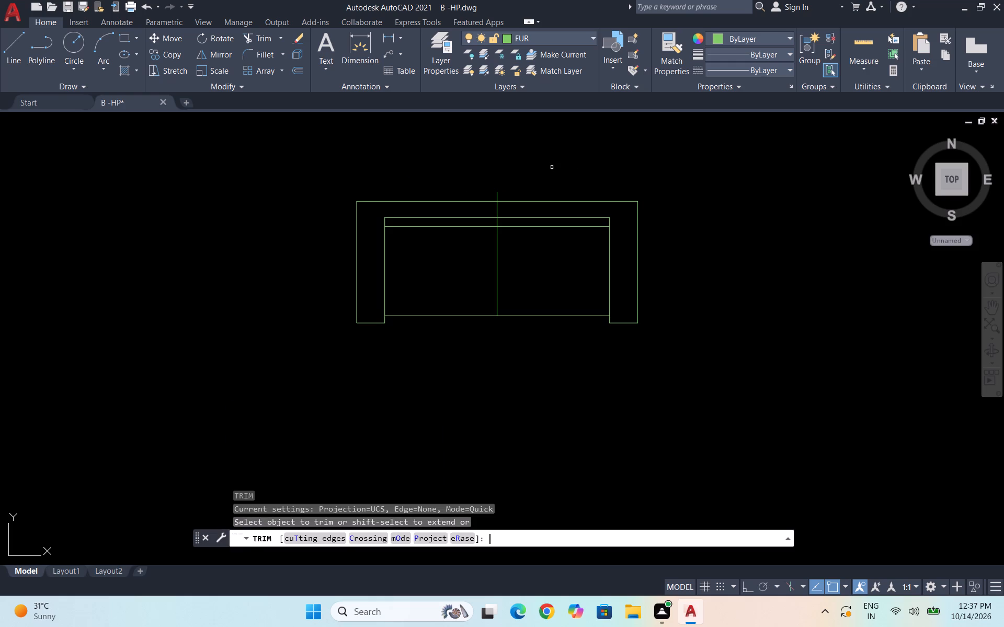
{"action": "left_click", "coordinate": [455, 226]}
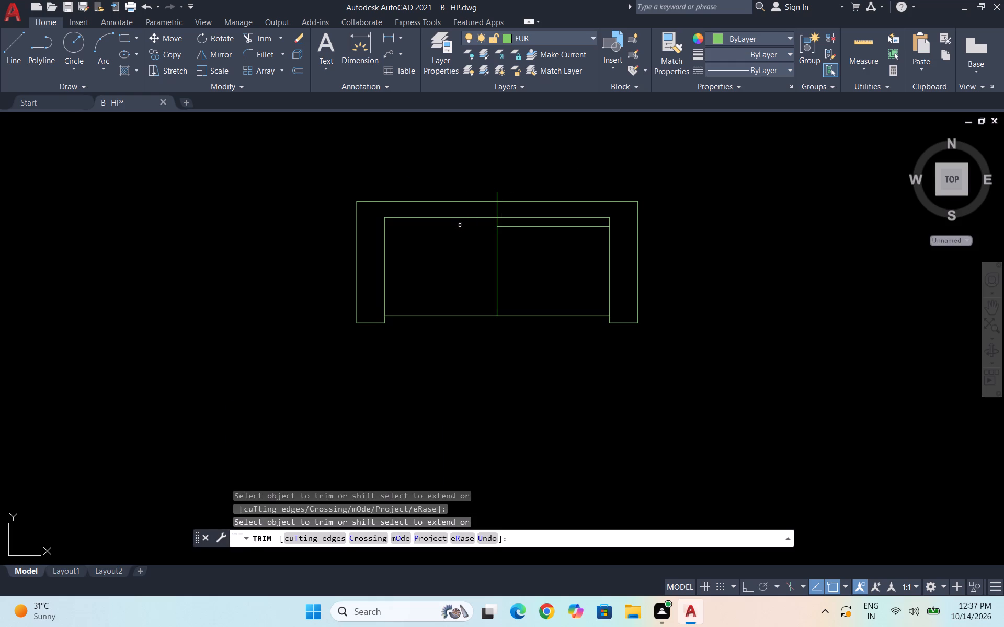
{"action": "left_click", "coordinate": [523, 225]}
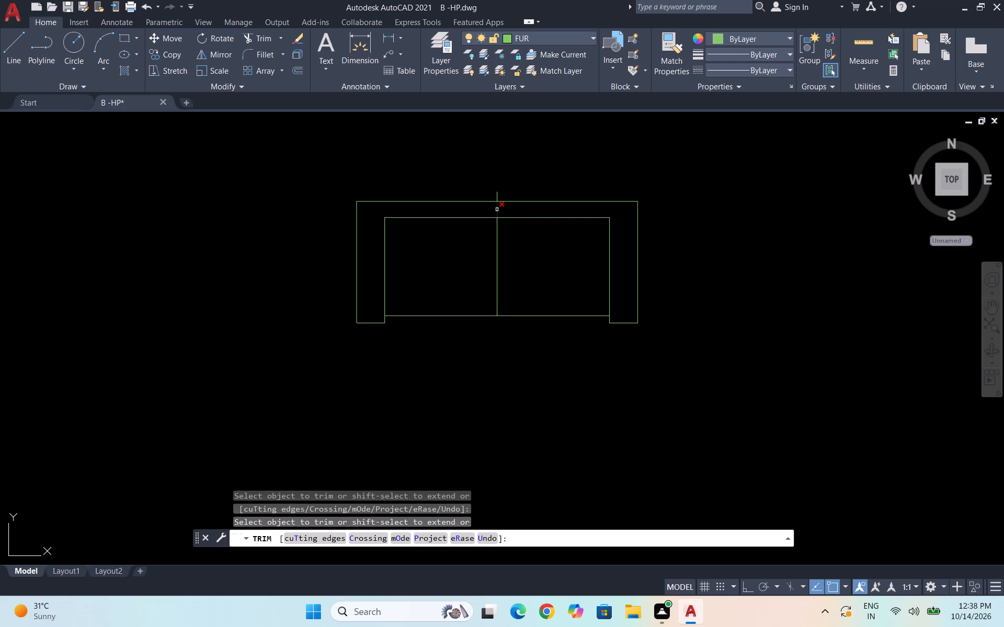
{"action": "left_click", "coordinate": [498, 212]}
{"action": "left_click", "coordinate": [498, 196]}
{"action": "key", "text": "Escape"}
Fillet the two-seat sofa's outer back-left corner with a 2" radius.
{"action": "key", "text": "f"}
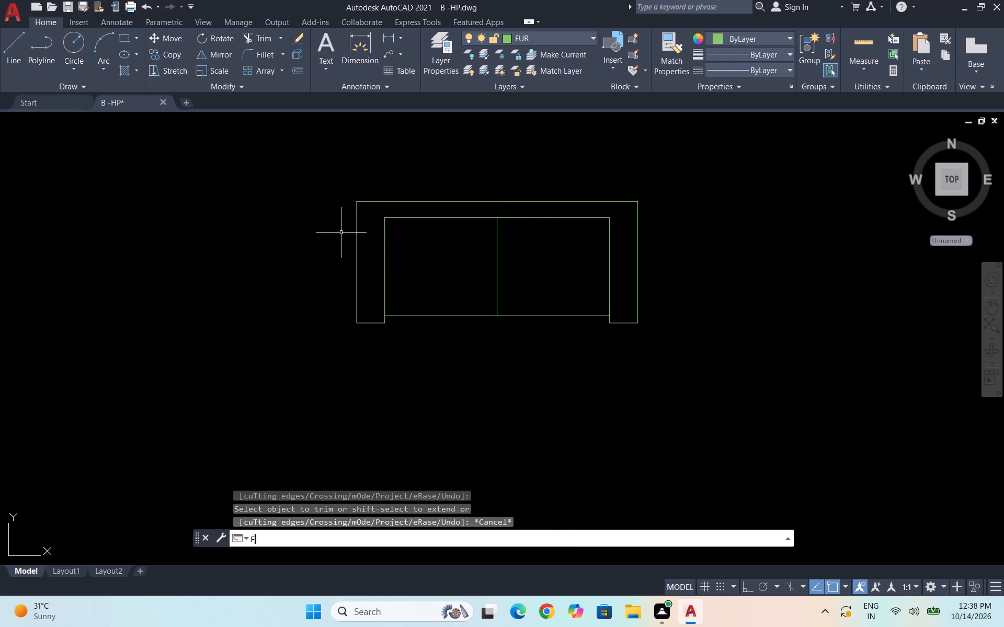
{"action": "key", "text": "Return"}
{"action": "left_click", "coordinate": [356, 237]}
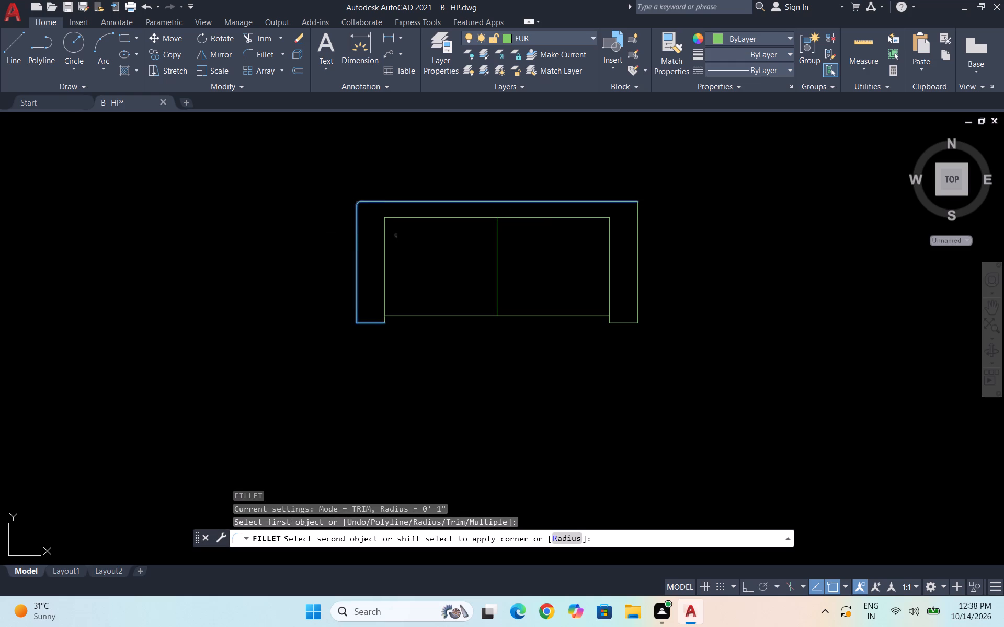
{"action": "left_click", "coordinate": [581, 541]}
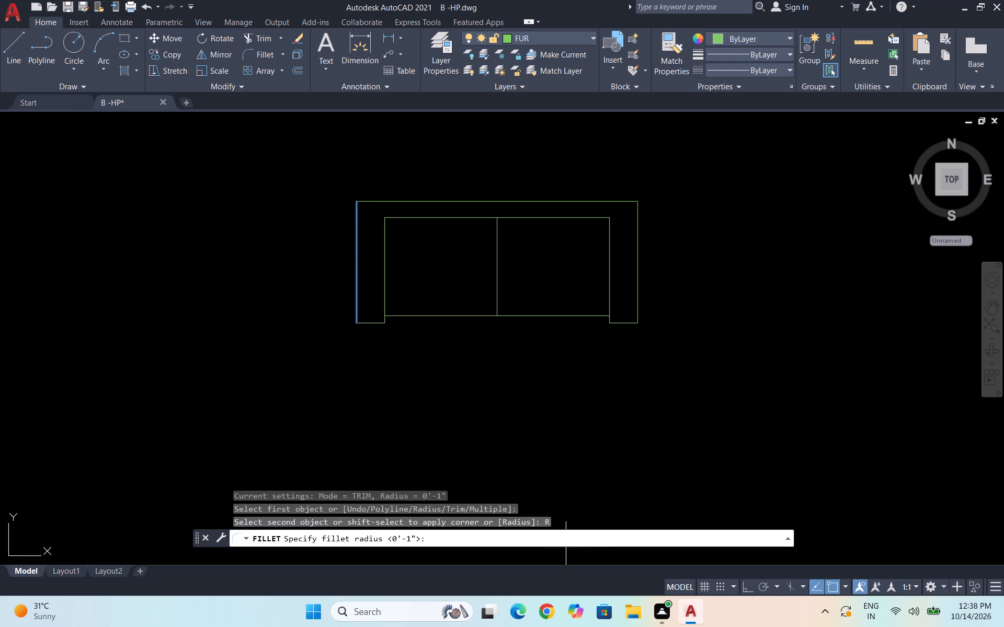
{"action": "type", "text": "2\""}
{"action": "key", "text": "Return"}
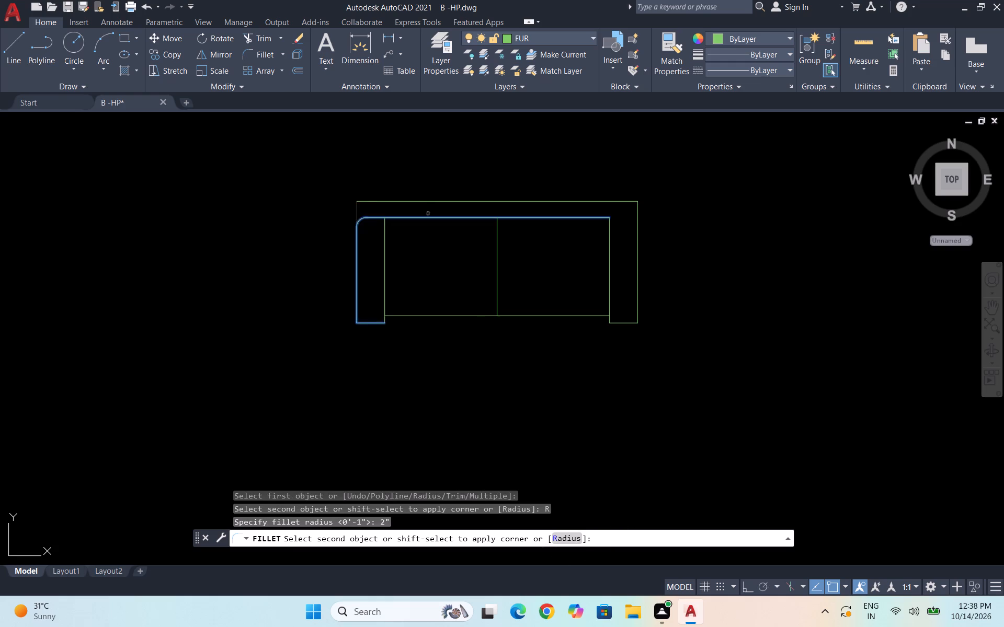
{"action": "left_click", "coordinate": [431, 201]}
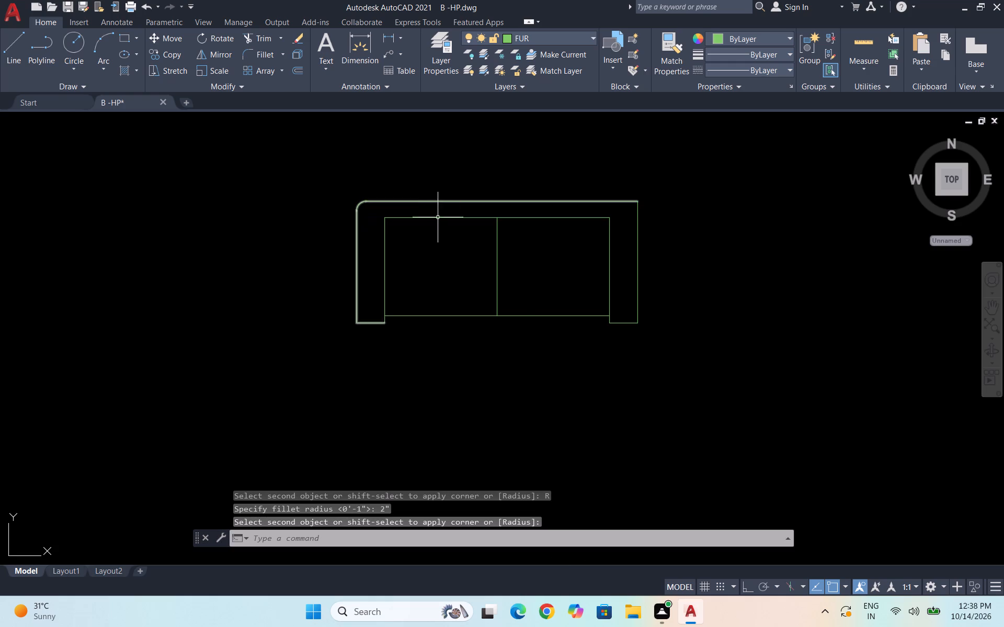
Fillet the two-seat sofa's outer back-right, front-right and front-left corners with a 2" radius, using the Multiple option.
{"action": "key", "text": "space"}
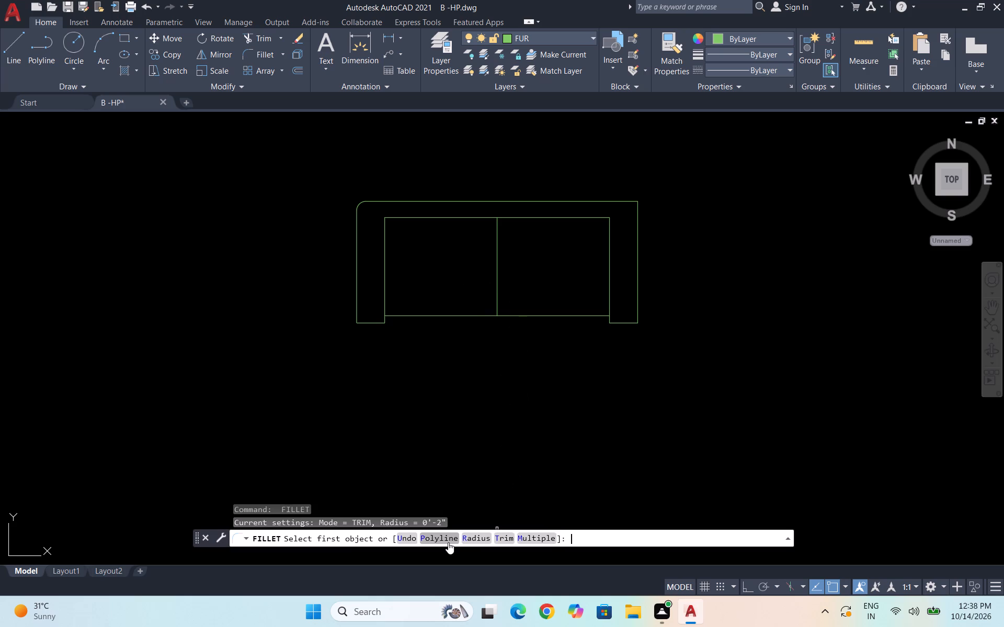
{"action": "left_click", "coordinate": [539, 534]}
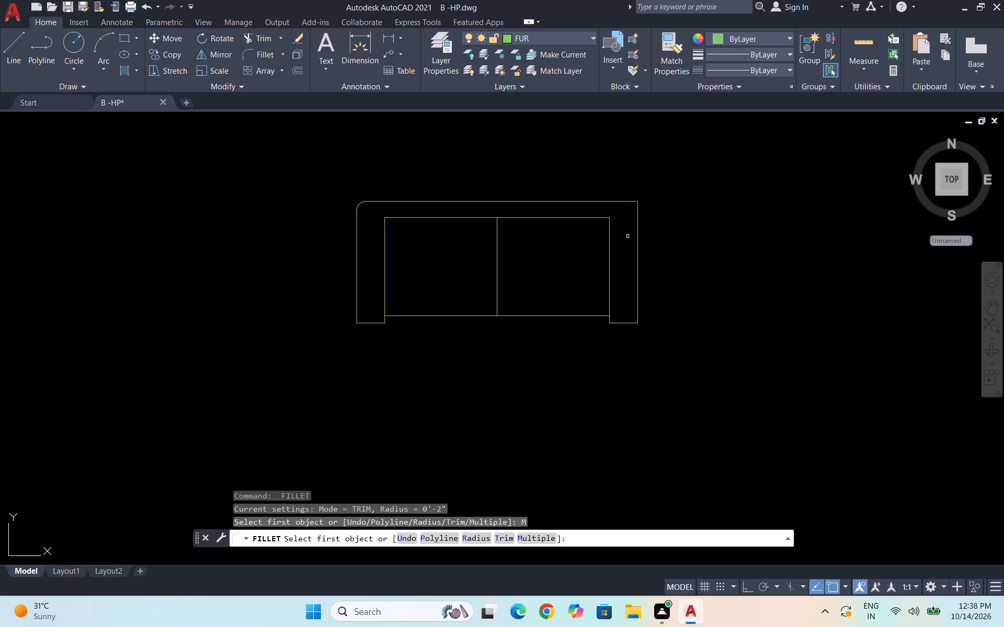
{"action": "left_click", "coordinate": [634, 201]}
{"action": "left_click", "coordinate": [636, 232]}
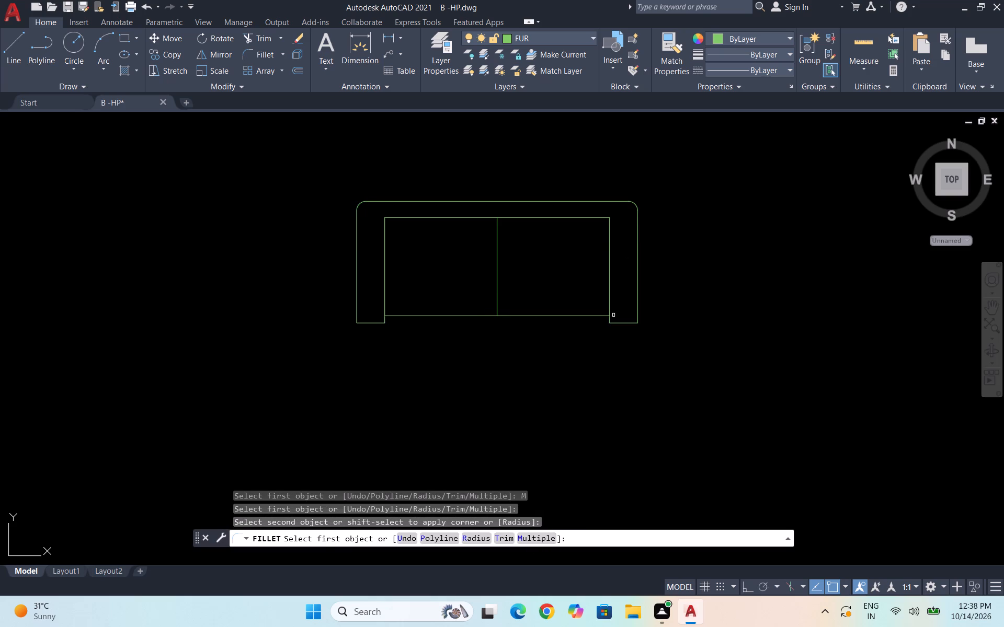
{"action": "left_click", "coordinate": [621, 322]}
{"action": "left_click", "coordinate": [639, 313]}
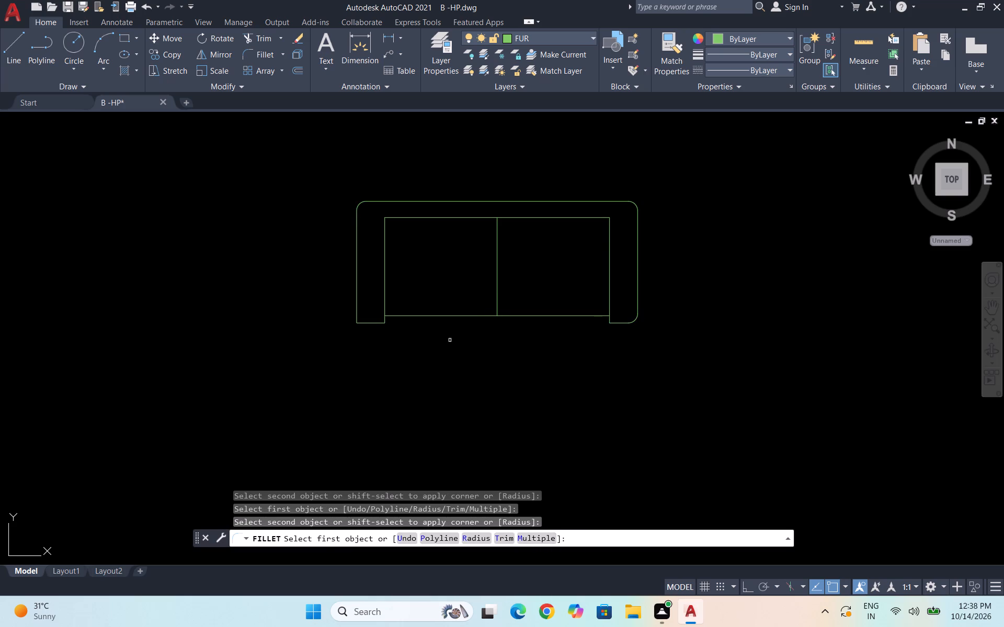
{"action": "scroll", "coordinate": [372, 323], "scroll_direction": "up", "scroll_amount": 2}
{"action": "left_click", "coordinate": [369, 321]}
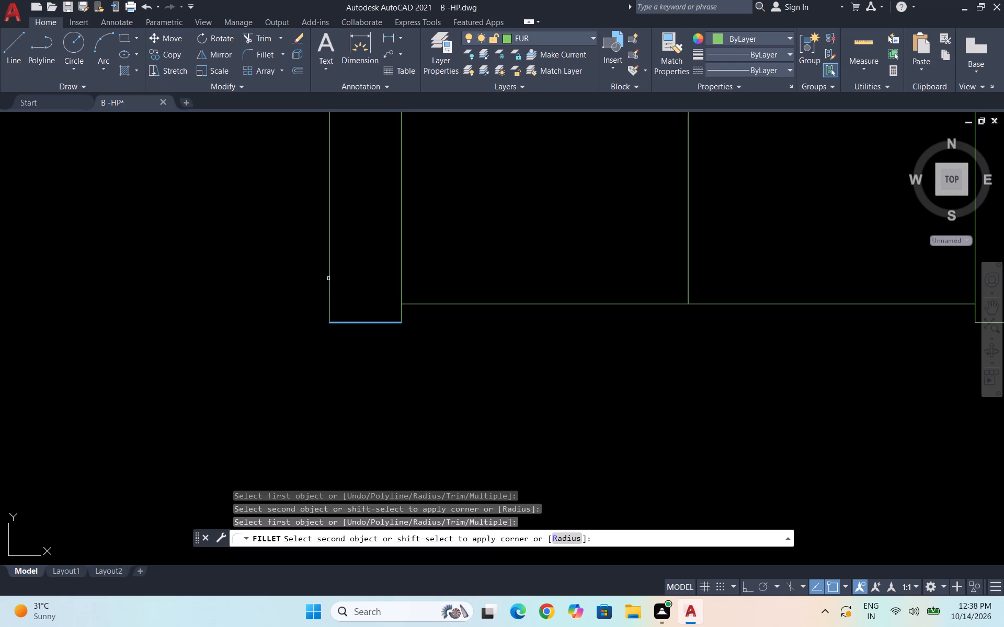
{"action": "left_click", "coordinate": [329, 278]}
{"action": "scroll", "coordinate": [214, 334], "scroll_direction": "down", "scroll_amount": 2}
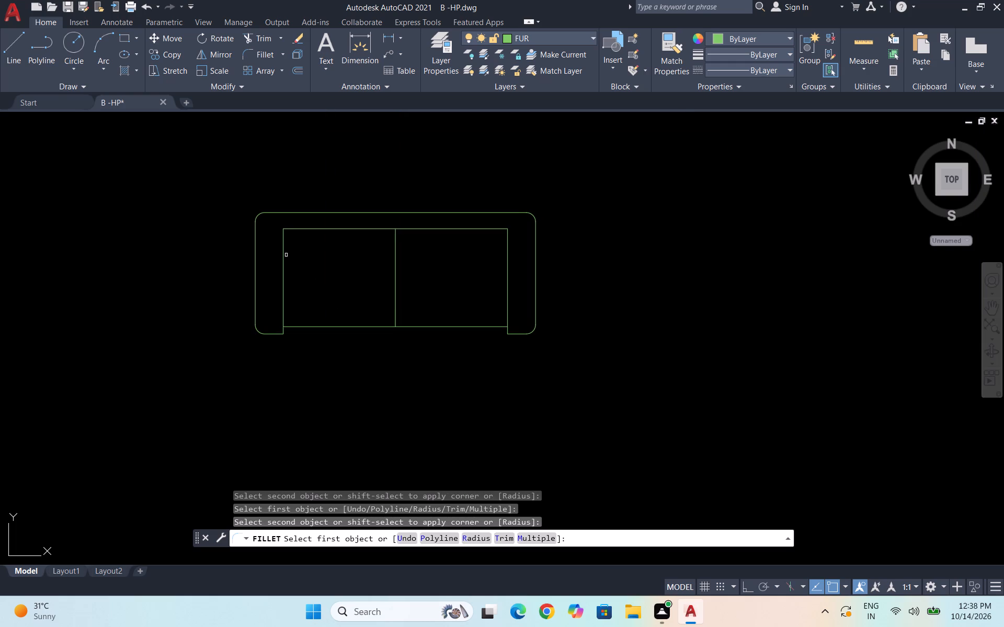
Fillet both inner back corners of the two-seater's seat area with the 2" radius.
{"action": "left_click", "coordinate": [282, 251]}
{"action": "left_click", "coordinate": [316, 228]}
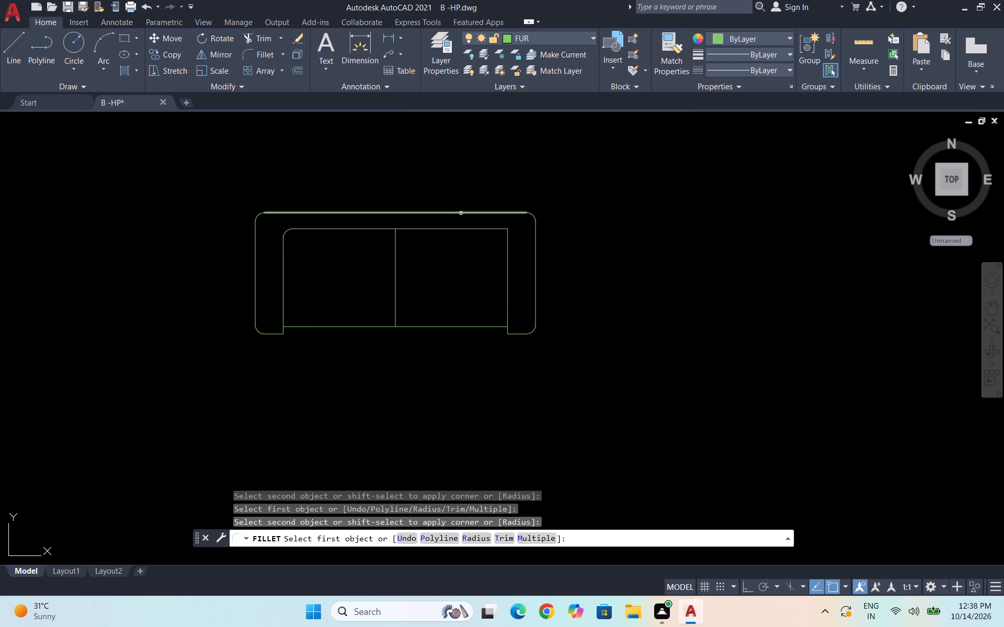
{"action": "left_click", "coordinate": [473, 227]}
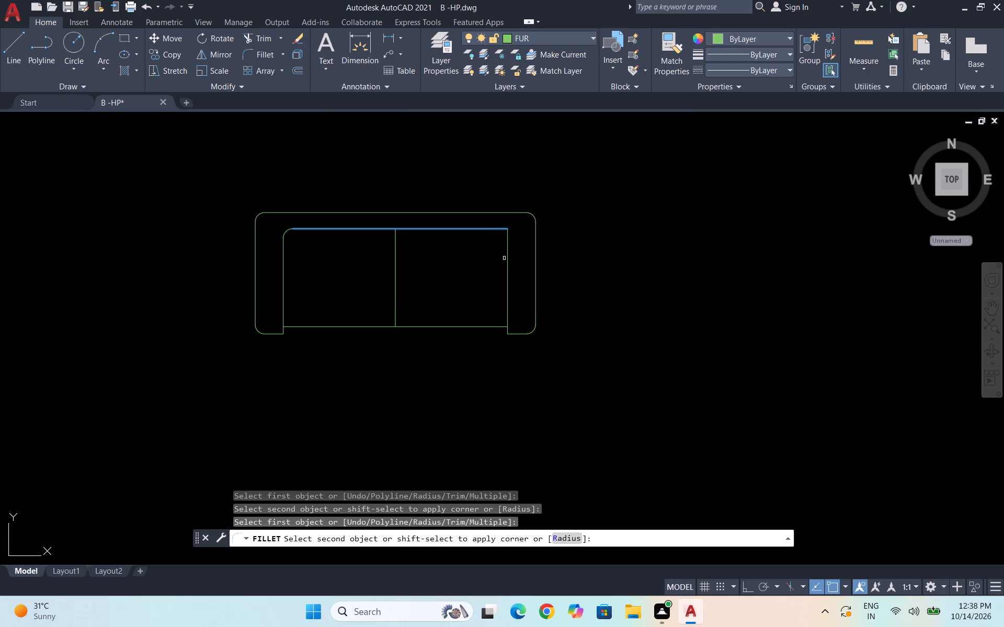
{"action": "left_click", "coordinate": [506, 260]}
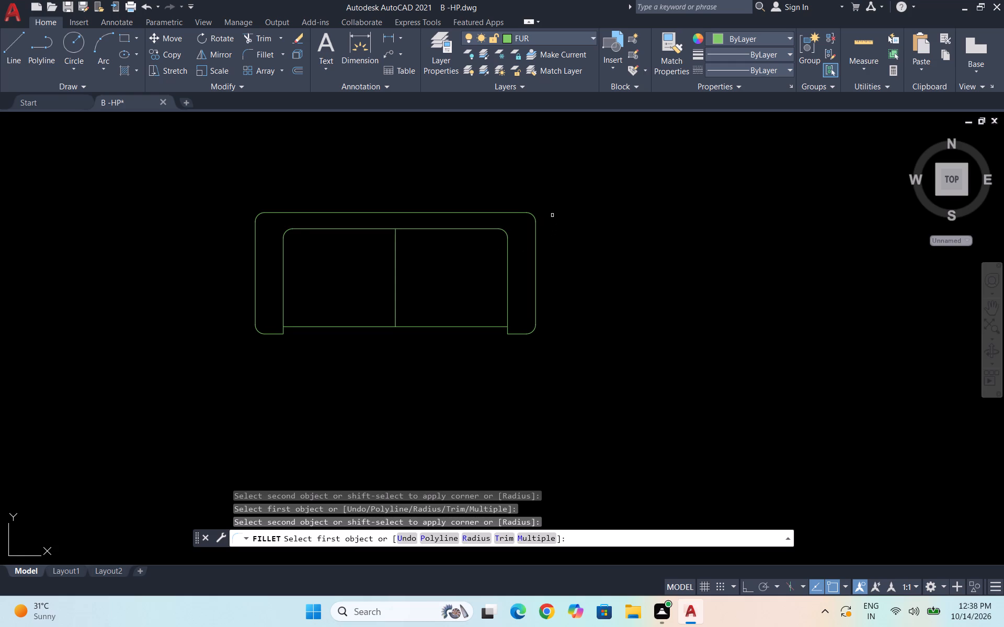
{"action": "key", "text": "Escape"}
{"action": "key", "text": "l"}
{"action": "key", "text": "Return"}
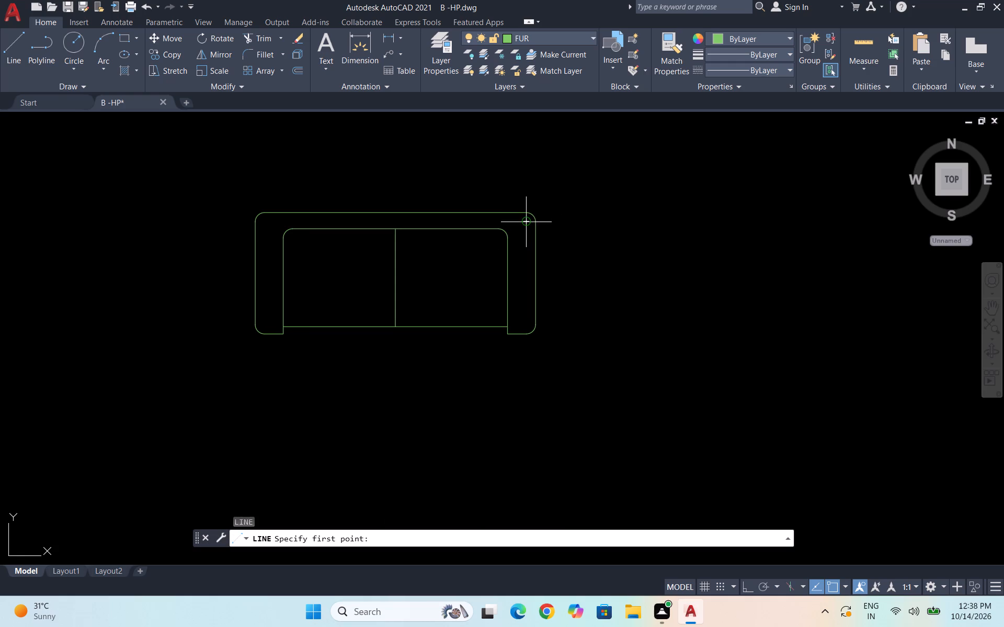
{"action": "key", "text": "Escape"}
Fillet the seat area's front-left corner, between the seat front line and the left armrest's inner edge, with a 2" radius.
{"action": "key", "text": "f"}
{"action": "key", "text": "Return"}
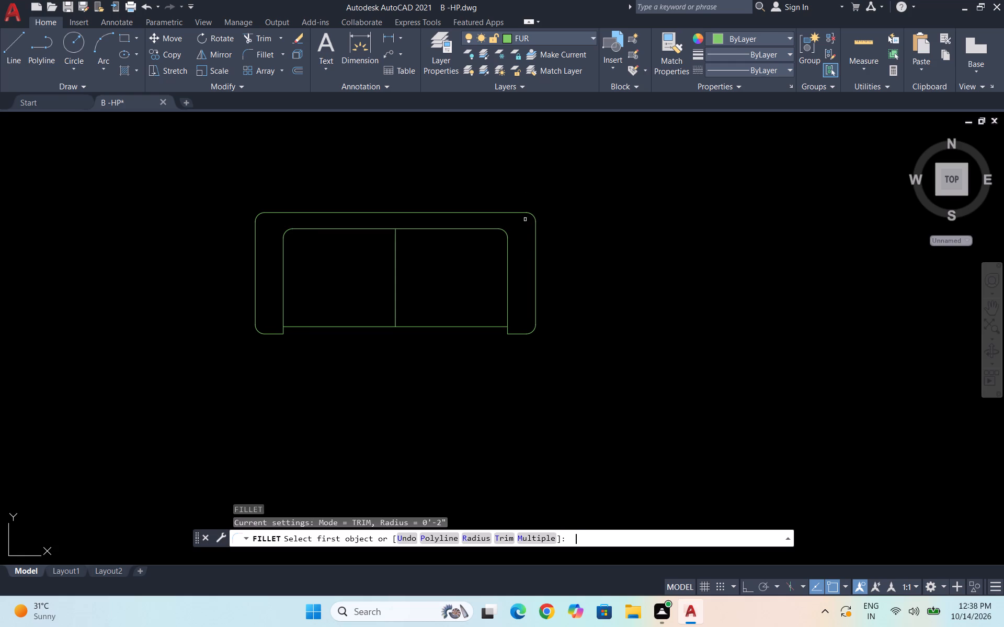
{"action": "scroll", "coordinate": [266, 303], "scroll_direction": "up", "scroll_amount": 2}
{"action": "left_click", "coordinate": [338, 362]}
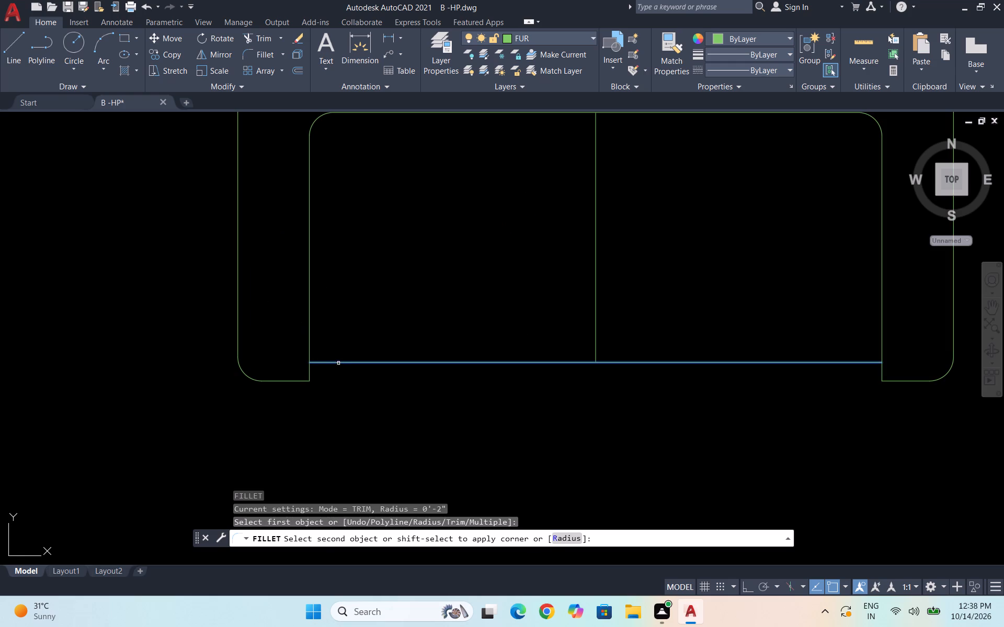
{"action": "left_click", "coordinate": [309, 323]}
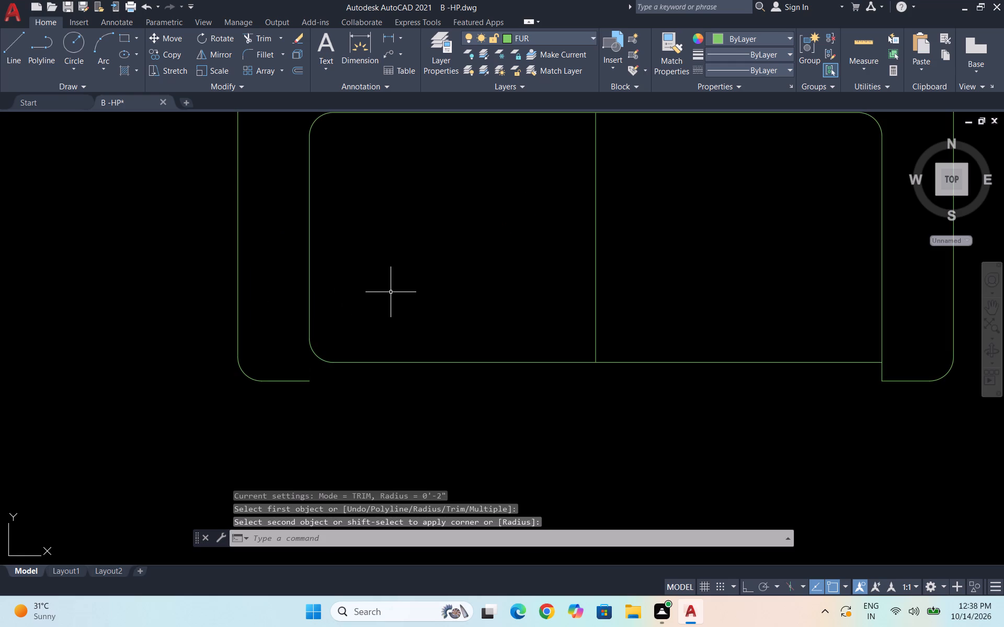
{"action": "key", "text": "Escape"}
Draw a line about 4" long from the front-left seat fillet's upper end down to the left armrest's open front corner.
{"action": "key", "text": "l"}
{"action": "key", "text": "Return"}
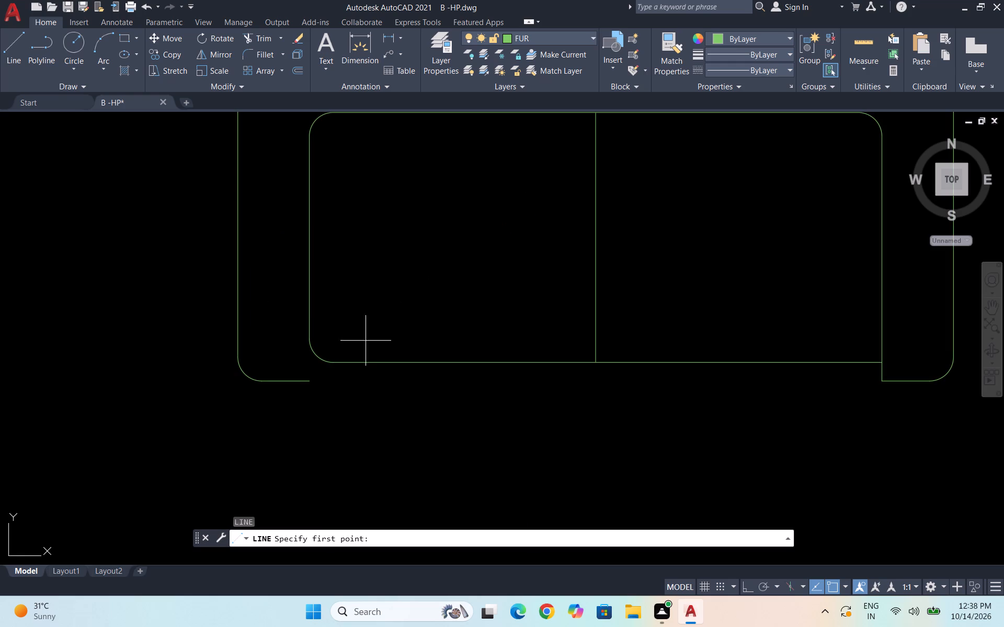
{"action": "left_click", "coordinate": [309, 339]}
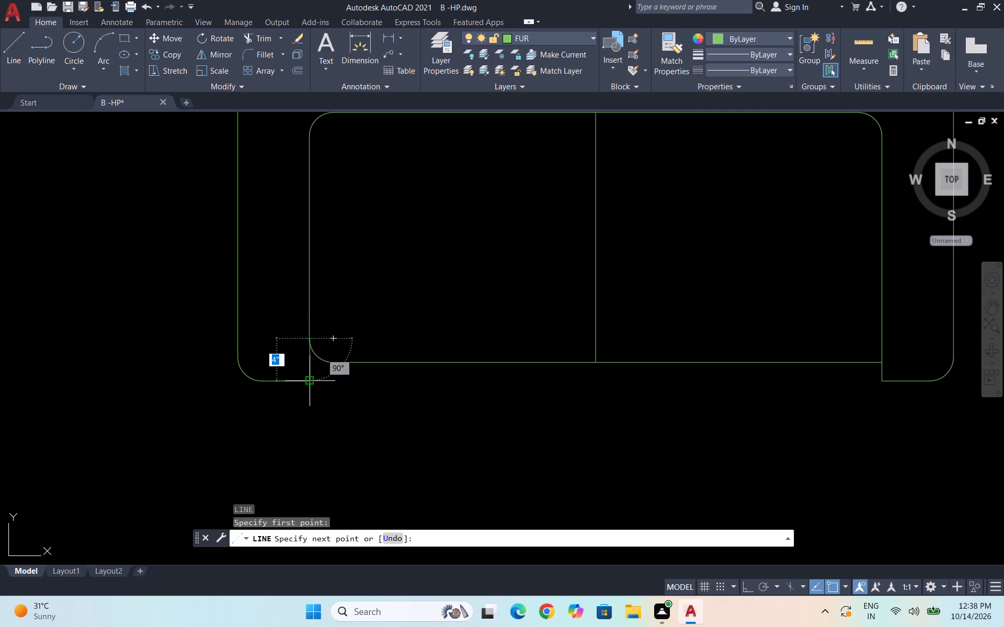
{"action": "left_click", "coordinate": [311, 382]}
{"action": "key", "text": "space"}
{"action": "scroll", "coordinate": [308, 349], "scroll_direction": "down", "scroll_amount": 2}
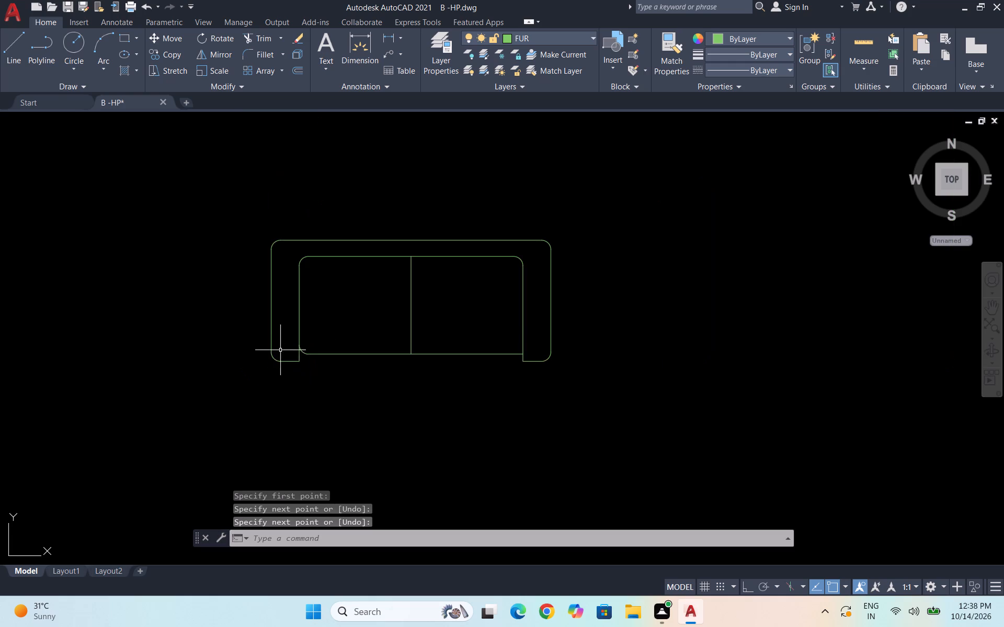
Fillet the seat area's front-right corner, between the seat front line and the right armrest's inner edge, with a 2" radius.
{"action": "scroll", "coordinate": [458, 341], "scroll_direction": "up", "scroll_amount": 3}
{"action": "key", "text": "f"}
{"action": "key", "text": "Return"}
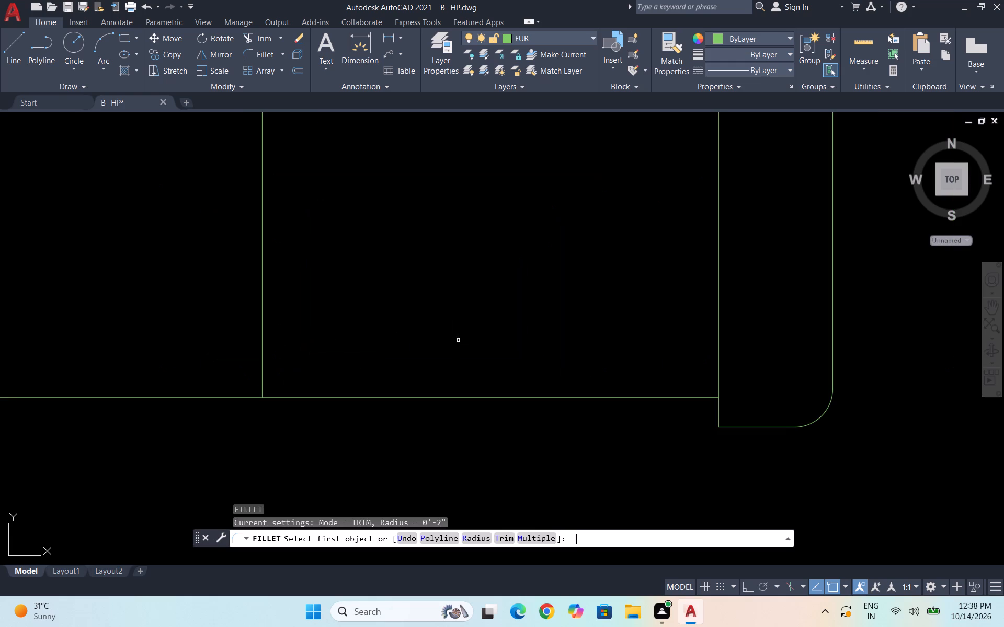
{"action": "scroll", "coordinate": [634, 267], "scroll_direction": "down", "scroll_amount": 2}
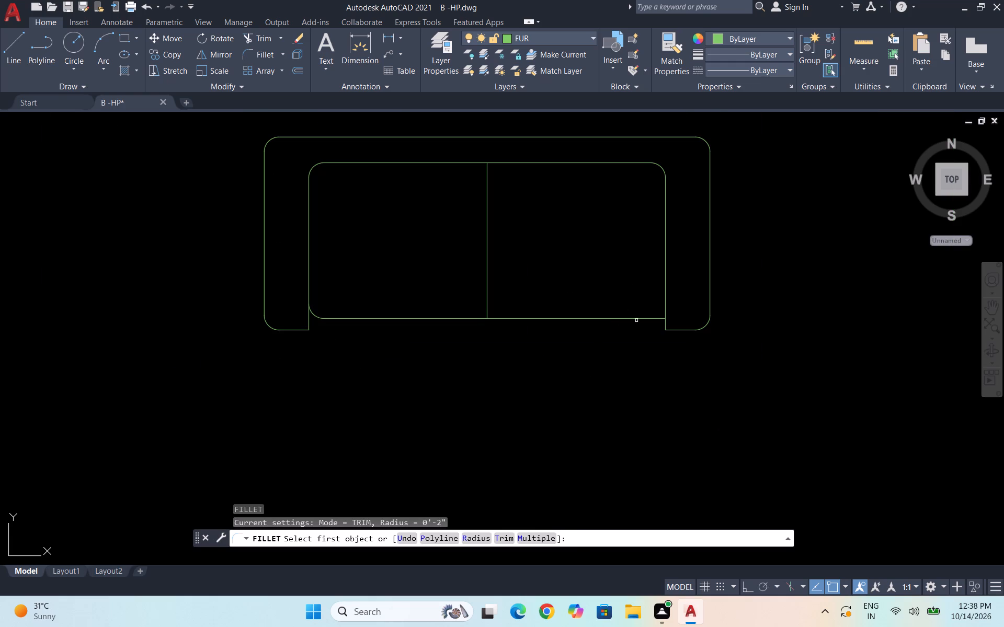
{"action": "left_click", "coordinate": [644, 318]}
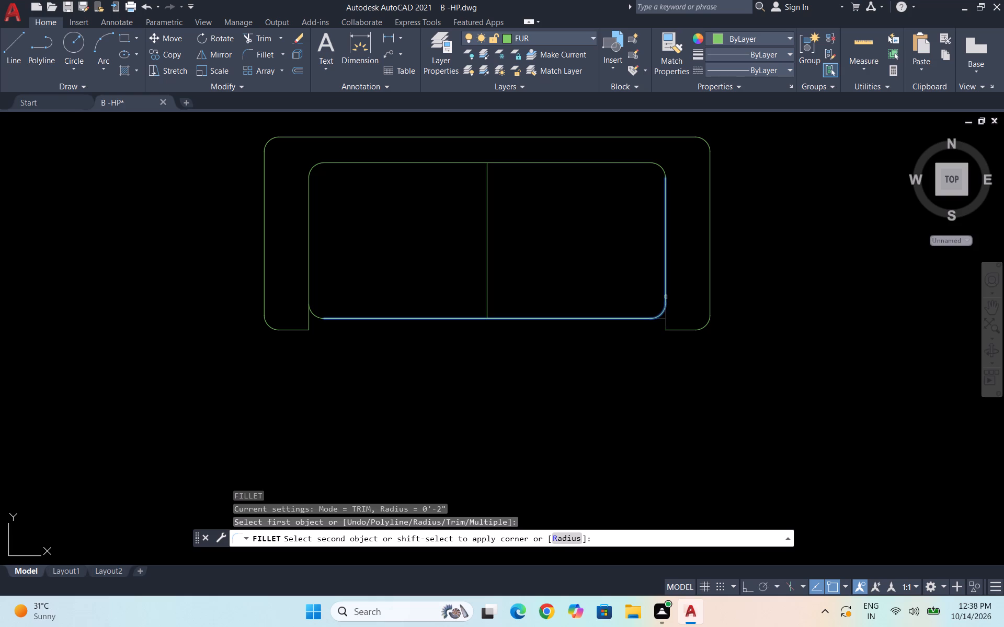
{"action": "left_click", "coordinate": [666, 297]}
{"action": "key", "text": "Escape"}
Draw a line from the front-right seat fillet's upper end down to the right armrest's open front corner.
{"action": "key", "text": "l"}
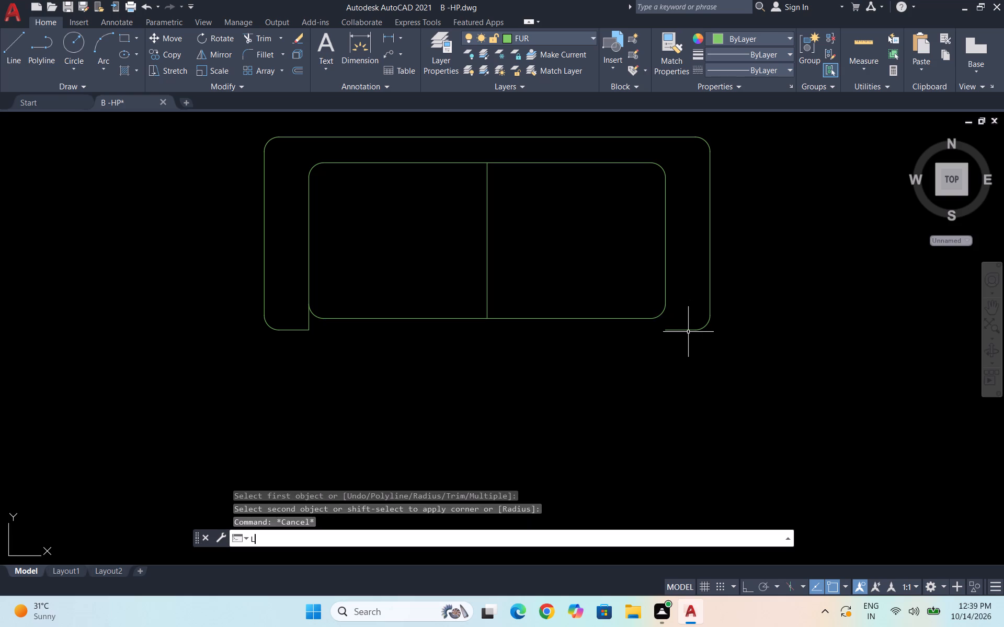
{"action": "key", "text": "Return"}
{"action": "scroll", "coordinate": [677, 321], "scroll_direction": "up", "scroll_amount": 2}
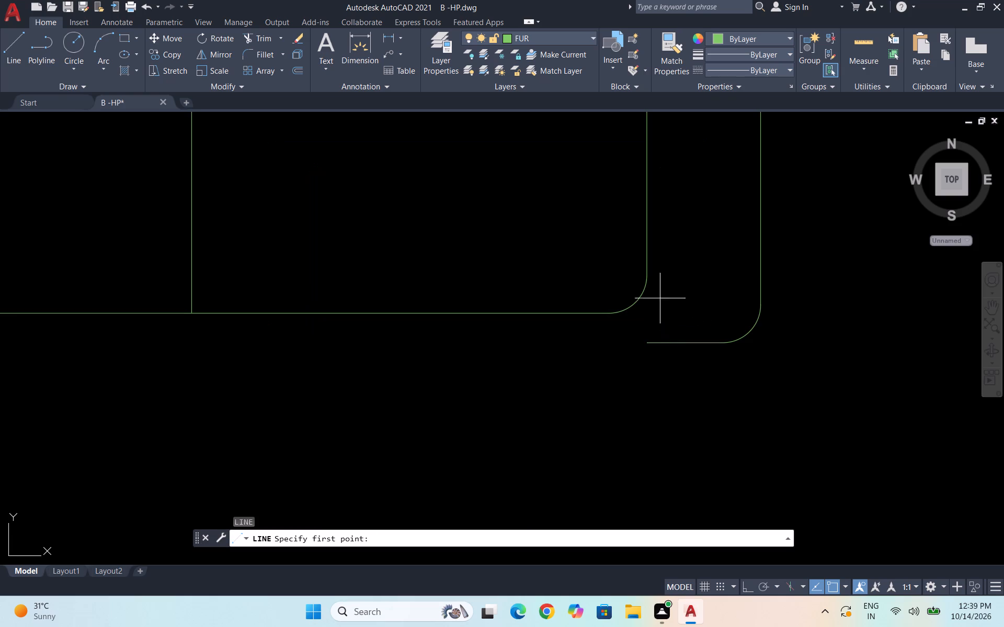
{"action": "left_click", "coordinate": [647, 275]}
{"action": "left_click", "coordinate": [646, 345]}
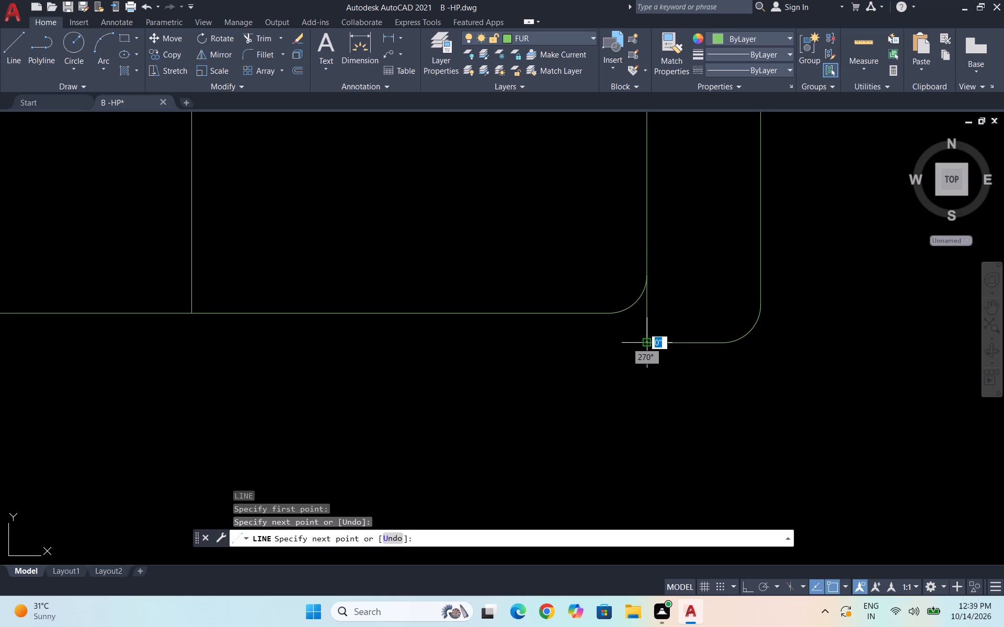
{"action": "key", "text": "space"}
{"action": "scroll", "coordinate": [647, 290], "scroll_direction": "down", "scroll_amount": 5}
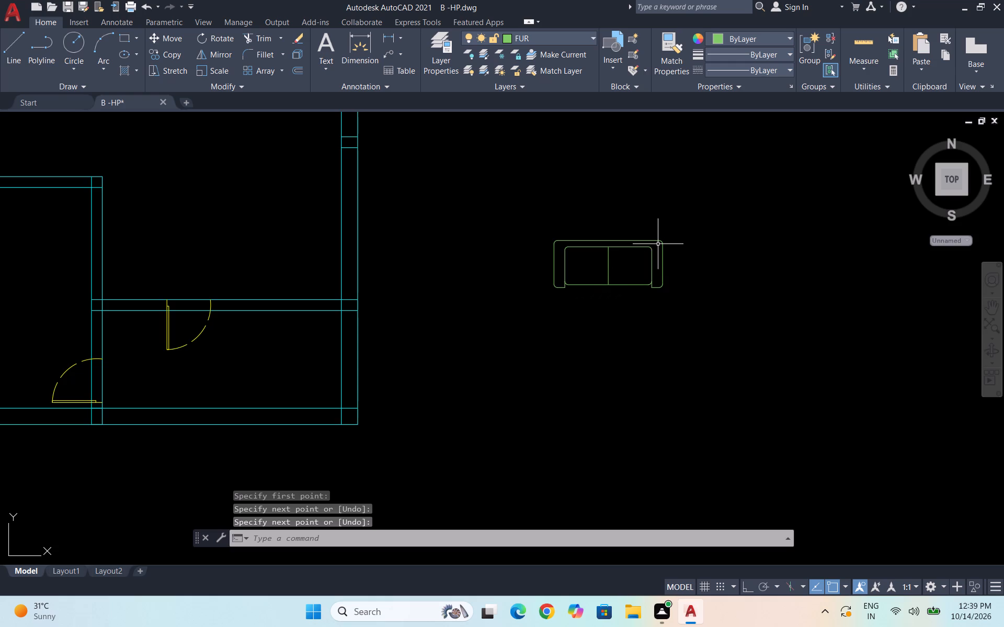
Fillet the left seat's front corner at the centre divider with a 2" radius.
{"action": "scroll", "coordinate": [658, 243], "scroll_direction": "up", "scroll_amount": 3}
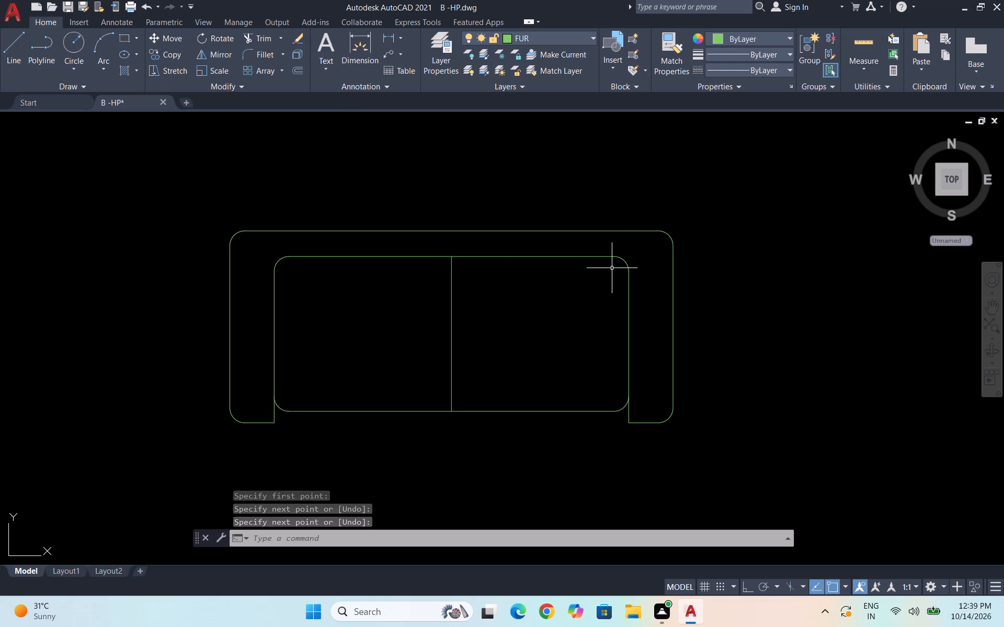
{"action": "key", "text": "f"}
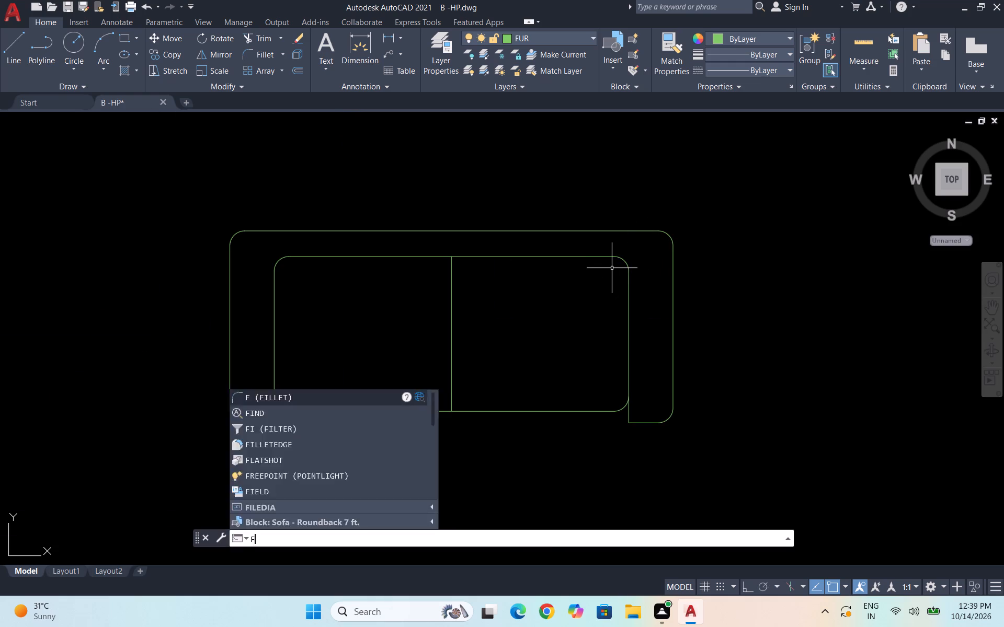
{"action": "key", "text": "Return"}
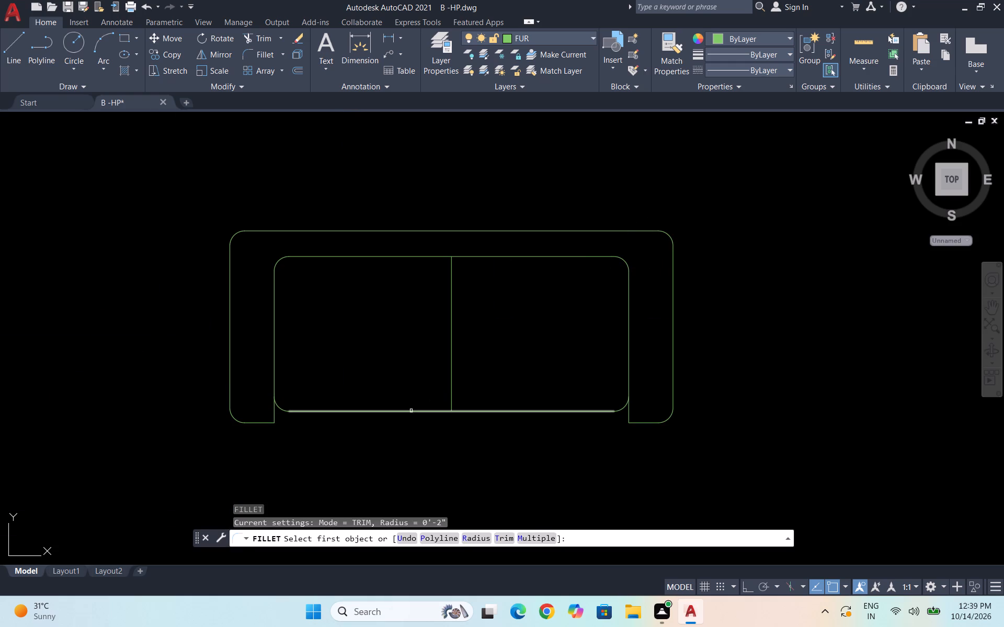
{"action": "left_click", "coordinate": [411, 411]}
{"action": "left_click", "coordinate": [452, 379]}
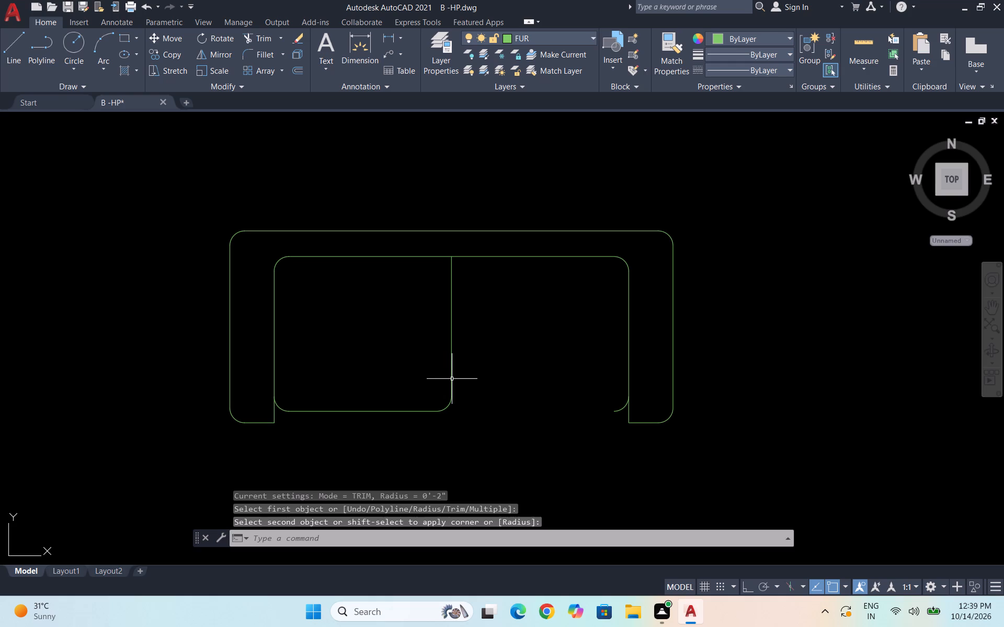
{"action": "key", "text": "Escape"}
Draw the right seat's front line from the front-right fillet's lower end to the lower end of the fillet at the divider.
{"action": "key", "text": "l"}
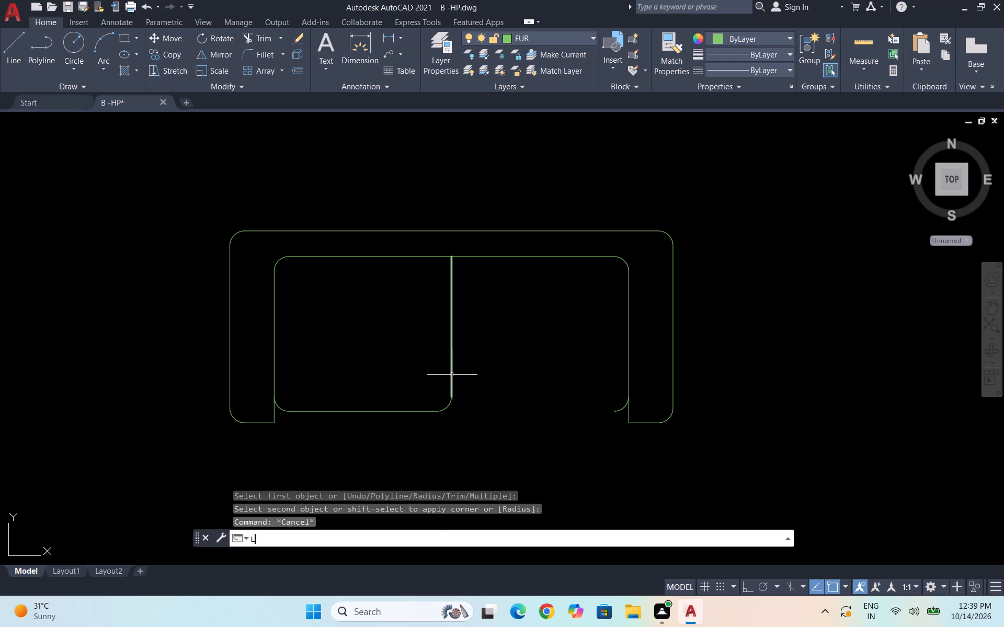
{"action": "key", "text": "Return"}
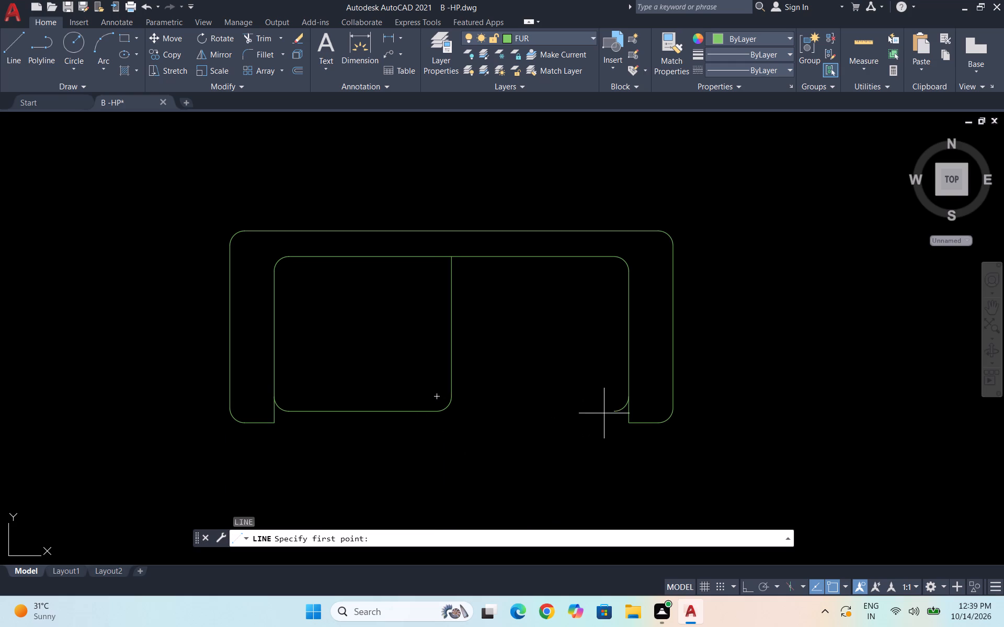
{"action": "left_click", "coordinate": [614, 412]}
{"action": "scroll", "coordinate": [476, 409], "scroll_direction": "up", "scroll_amount": 3}
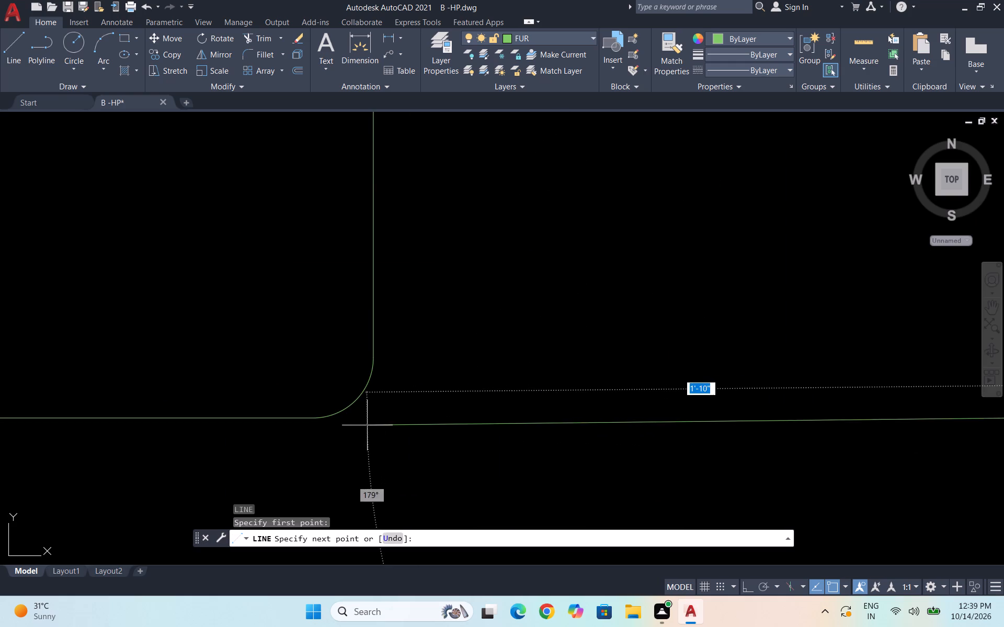
{"action": "left_click", "coordinate": [314, 421]}
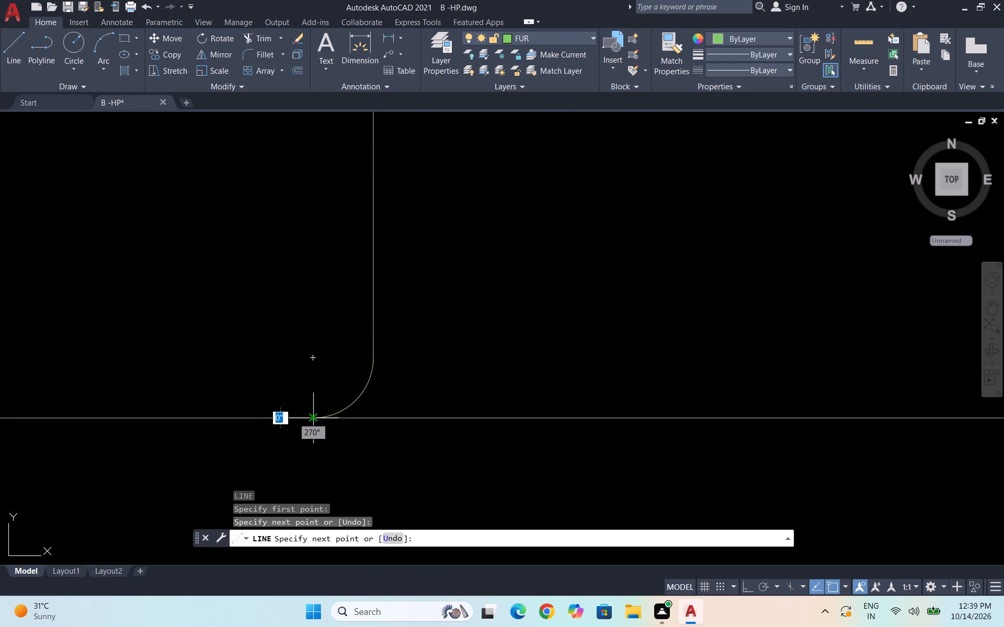
{"action": "key", "text": "space"}
Draw a short line from the upper end of the divider fillet straight down to the right seat's front line.
{"action": "key", "text": "space"}
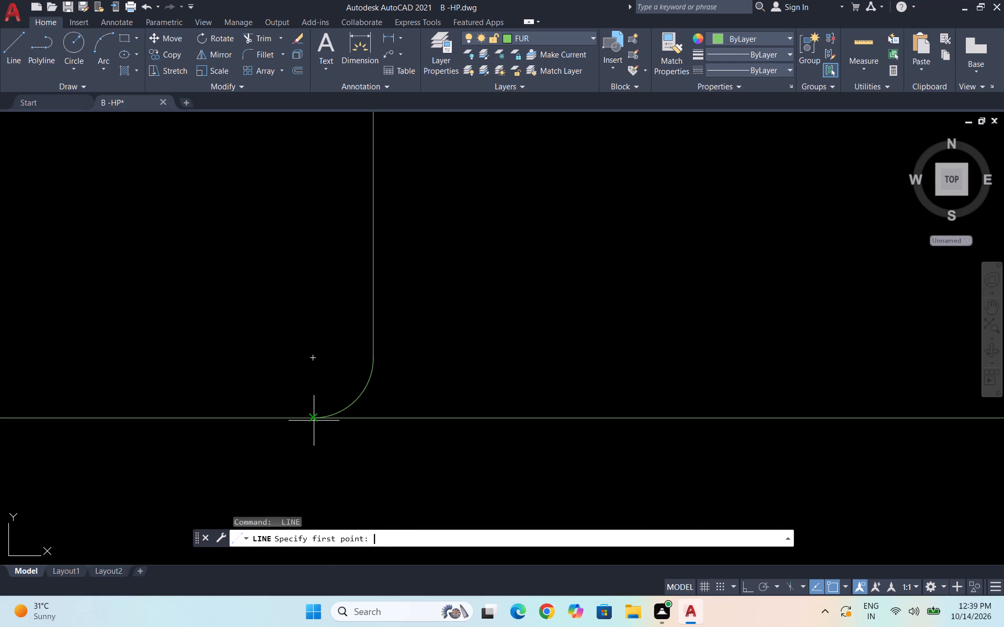
{"action": "left_click", "coordinate": [371, 358]}
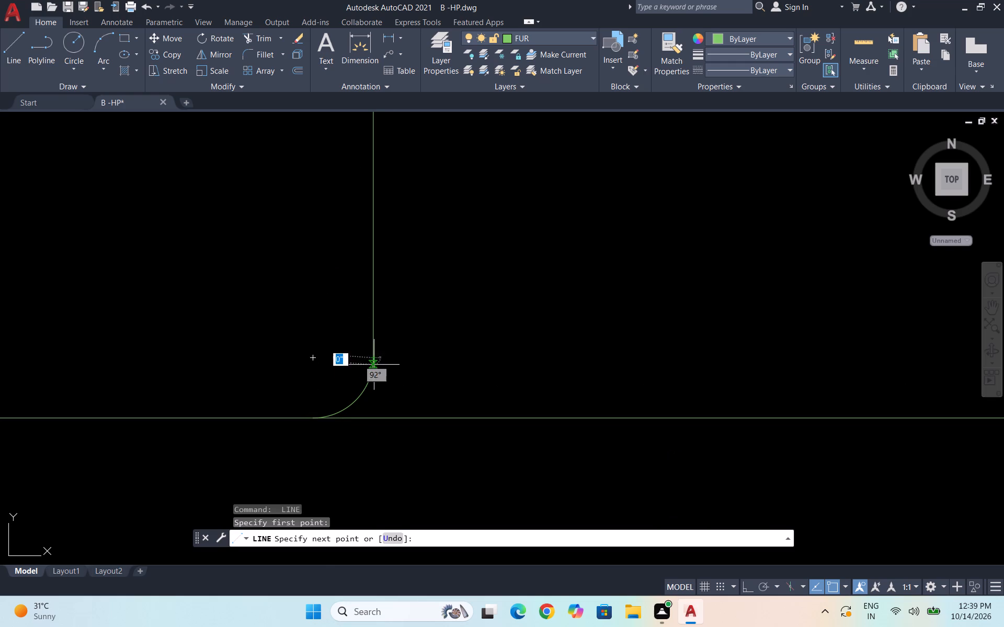
{"action": "left_click", "coordinate": [373, 416]}
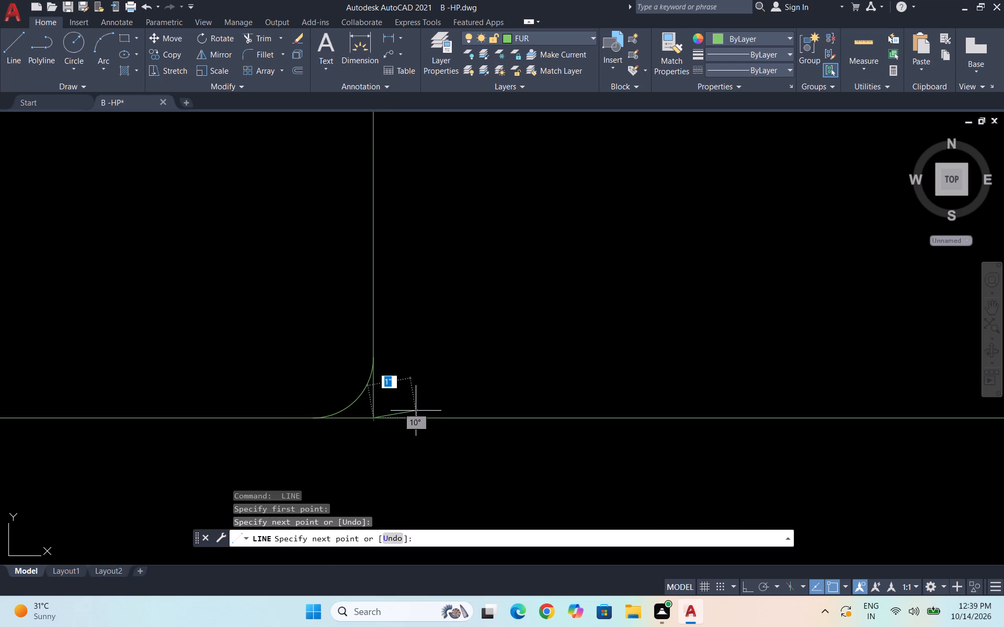
{"action": "key", "text": "space"}
Fillet the right seat's front corner at the centre divider with a 2" radius.
{"action": "type", "text": "F"}
{"action": "key", "text": "Return"}
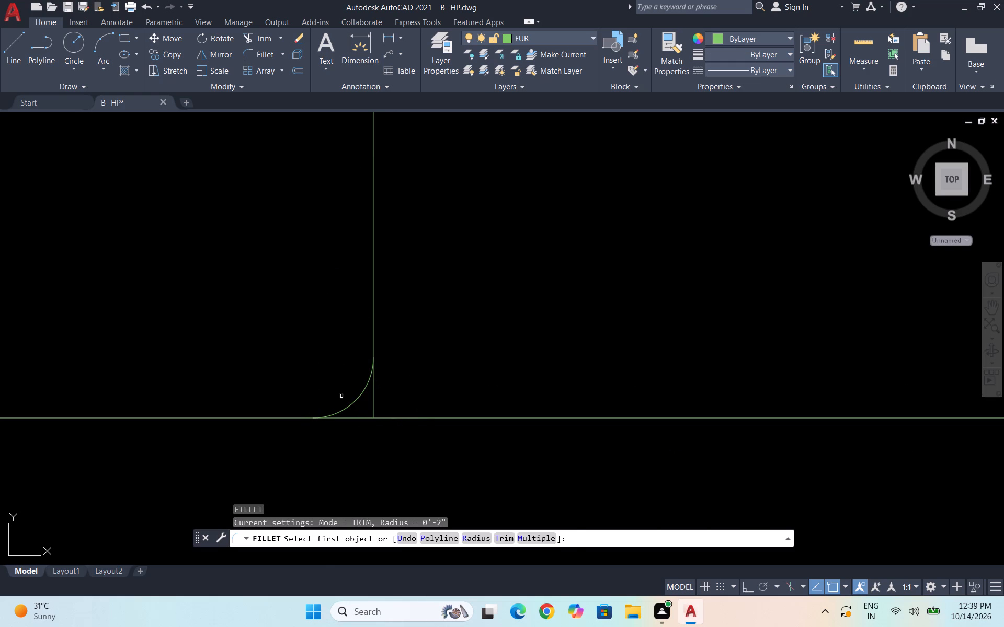
{"action": "left_click", "coordinate": [373, 398]}
{"action": "left_click", "coordinate": [409, 419]}
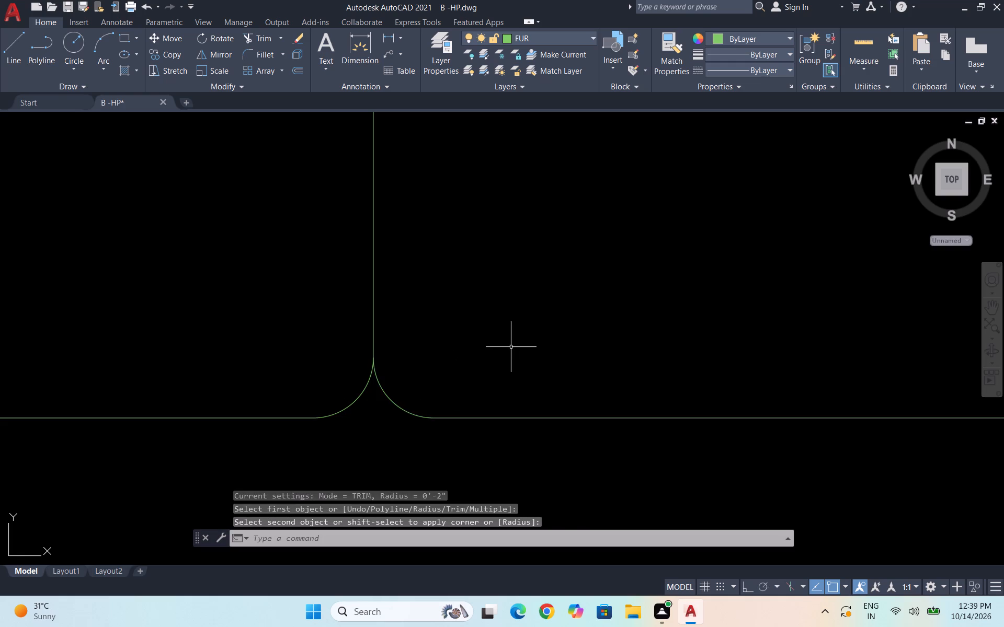
{"action": "scroll", "coordinate": [493, 356], "scroll_direction": "down", "scroll_amount": 2}
{"action": "scroll", "coordinate": [397, 407], "scroll_direction": "down", "scroll_amount": 2}
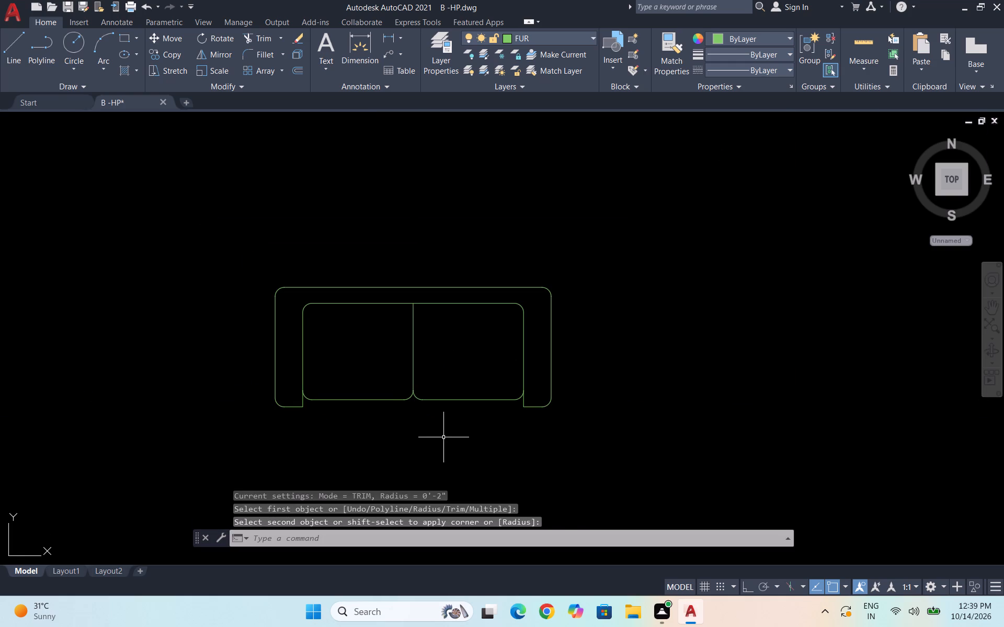
{"action": "key", "text": "Escape"}
Copy the three-seater's left patterned pillow onto the two-seater's left seat, with its top corner on the seat's back line.
{"action": "scroll", "coordinate": [359, 389], "scroll_direction": "down", "scroll_amount": 1}
{"action": "scroll", "coordinate": [415, 383], "scroll_direction": "down", "scroll_amount": 1}
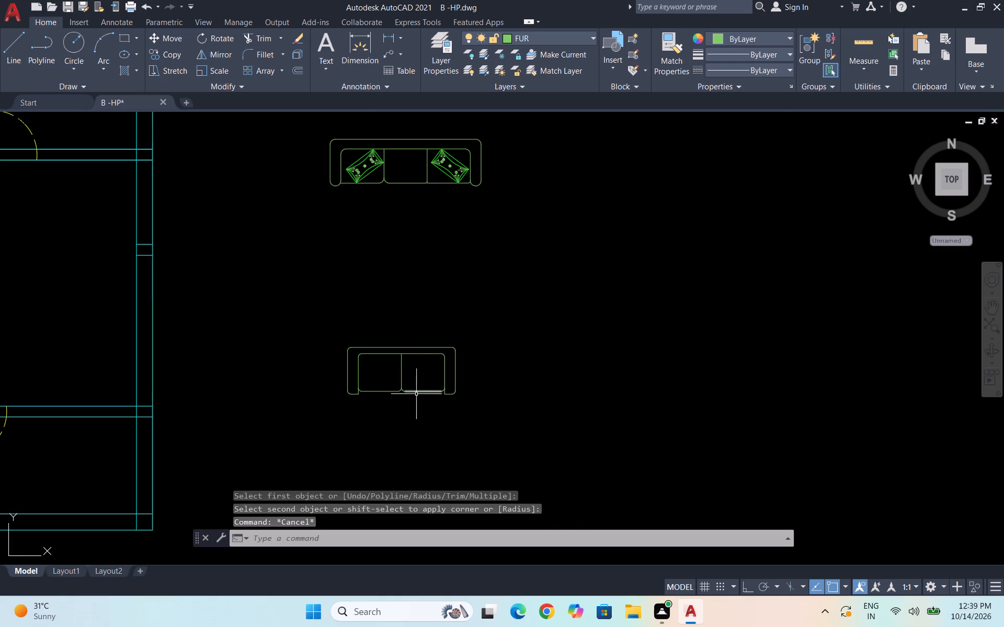
{"action": "scroll", "coordinate": [361, 147], "scroll_direction": "up", "scroll_amount": 4}
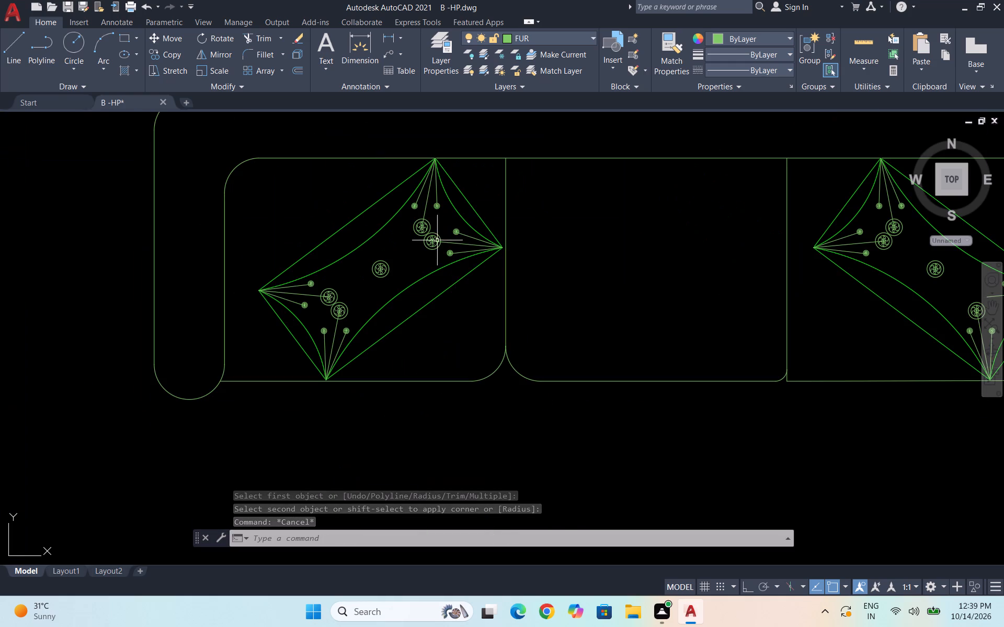
{"action": "left_click", "coordinate": [490, 303]}
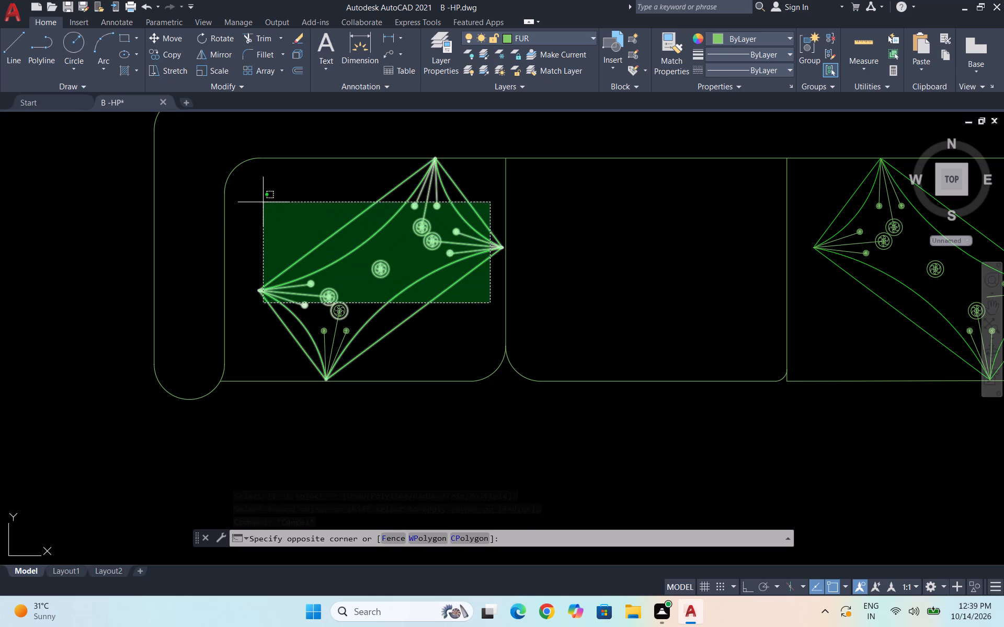
{"action": "left_click", "coordinate": [260, 195]}
{"action": "scroll", "coordinate": [290, 322], "scroll_direction": "up", "scroll_amount": 2}
{"action": "left_click_drag", "start_coordinate": [562, 423], "coordinate": [555, 424]}
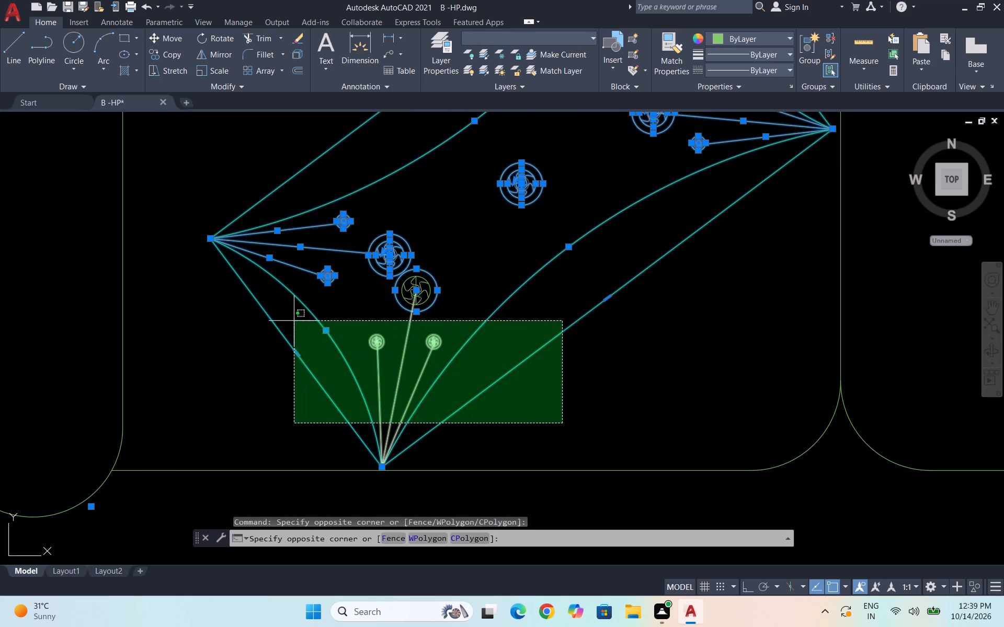
{"action": "left_click", "coordinate": [252, 228]}
{"action": "scroll", "coordinate": [262, 235], "scroll_direction": "down", "scroll_amount": 3}
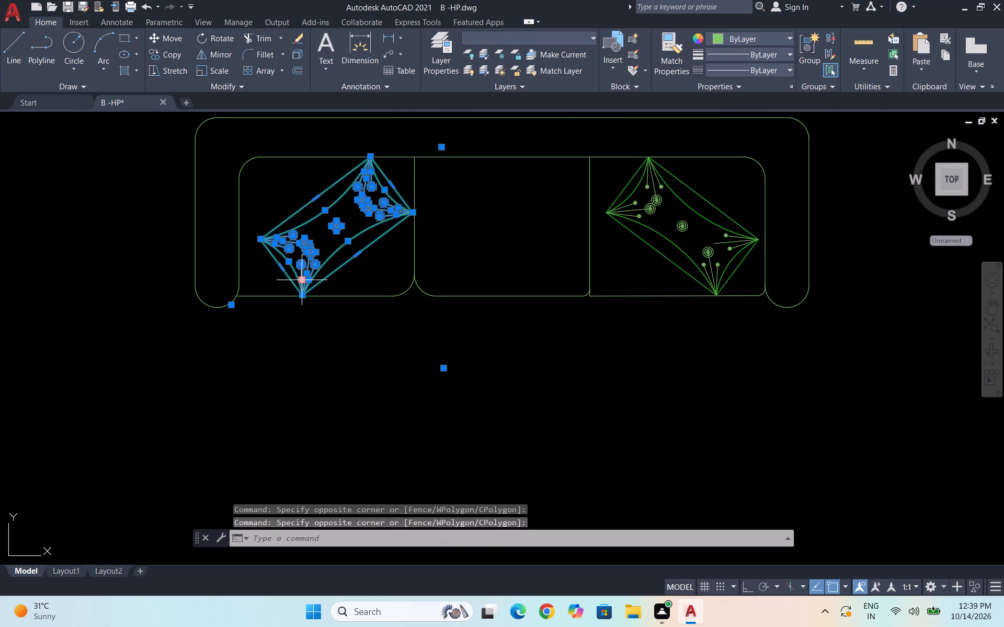
{"action": "type", "text": "CO"}
{"action": "key", "text": "Return"}
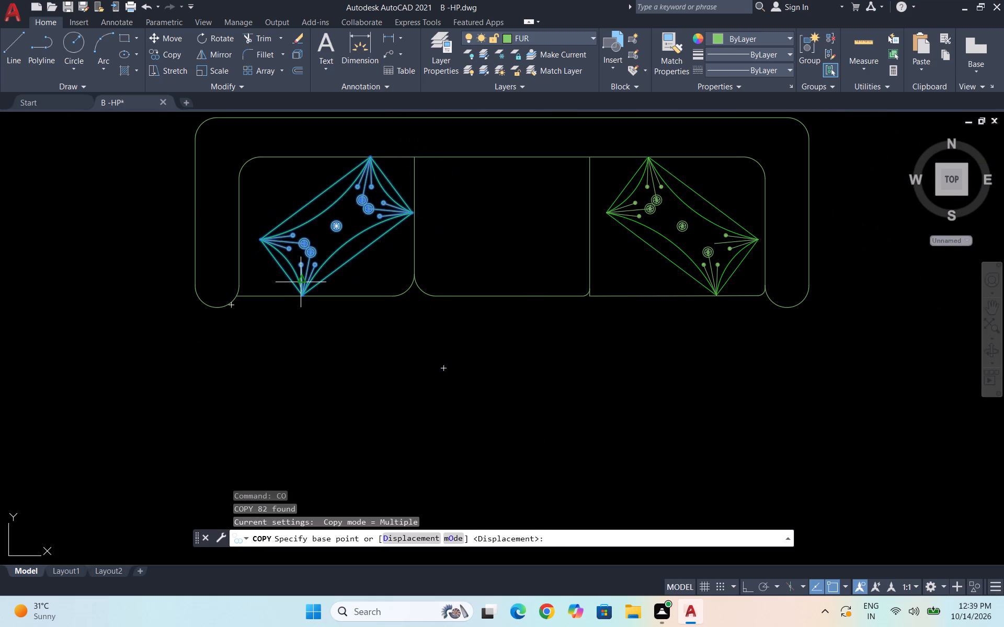
{"action": "left_click", "coordinate": [368, 160]}
{"action": "scroll", "coordinate": [368, 160], "scroll_direction": "down", "scroll_amount": 3}
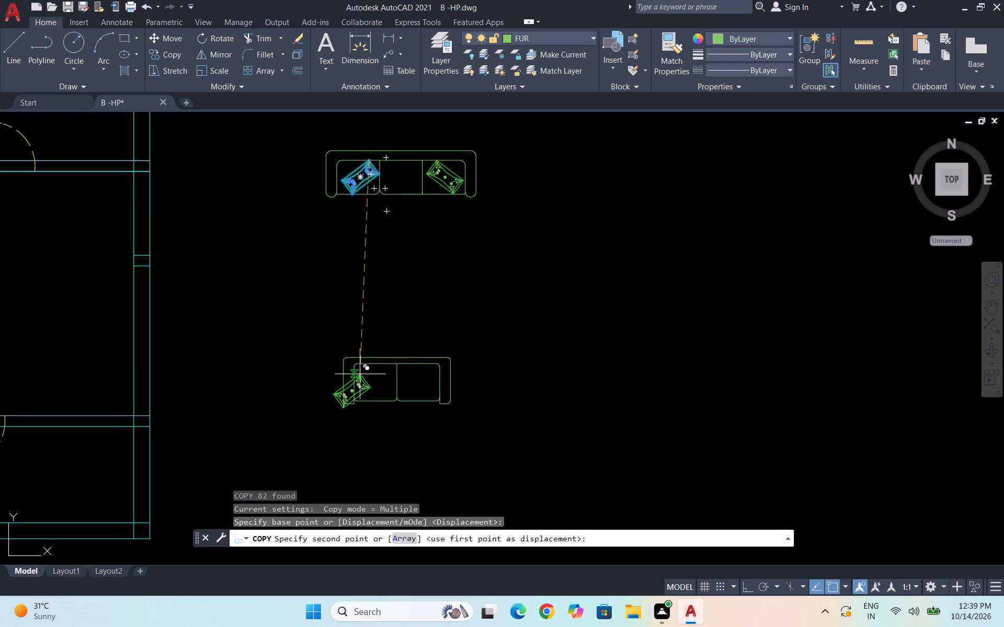
{"action": "scroll", "coordinate": [359, 374], "scroll_direction": "up", "scroll_amount": 2}
{"action": "scroll", "coordinate": [419, 358], "scroll_direction": "up", "scroll_amount": 1}
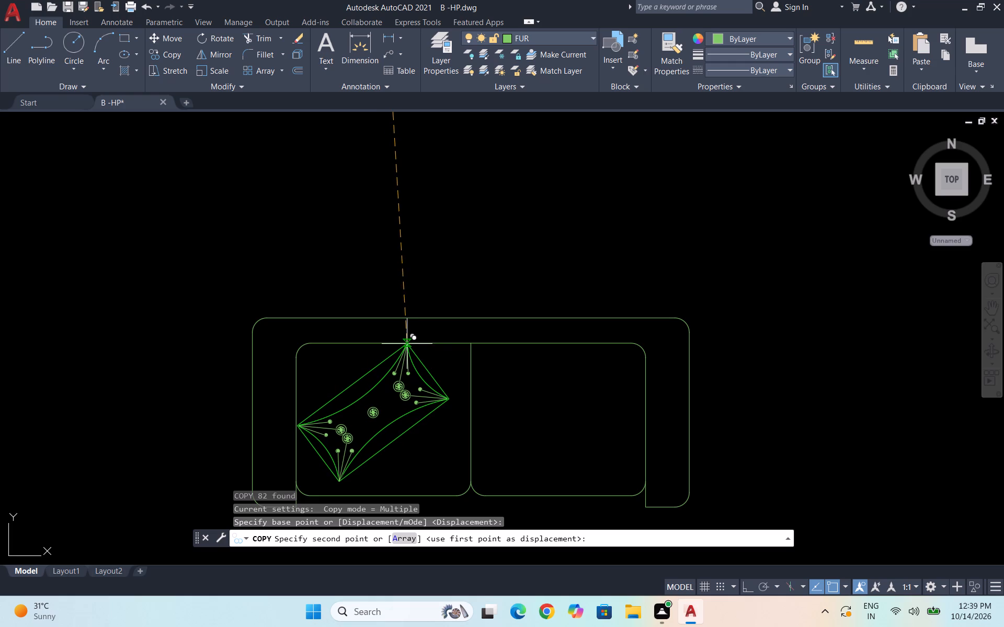
{"action": "left_click", "coordinate": [407, 343]}
{"action": "scroll", "coordinate": [436, 276], "scroll_direction": "down", "scroll_amount": 3}
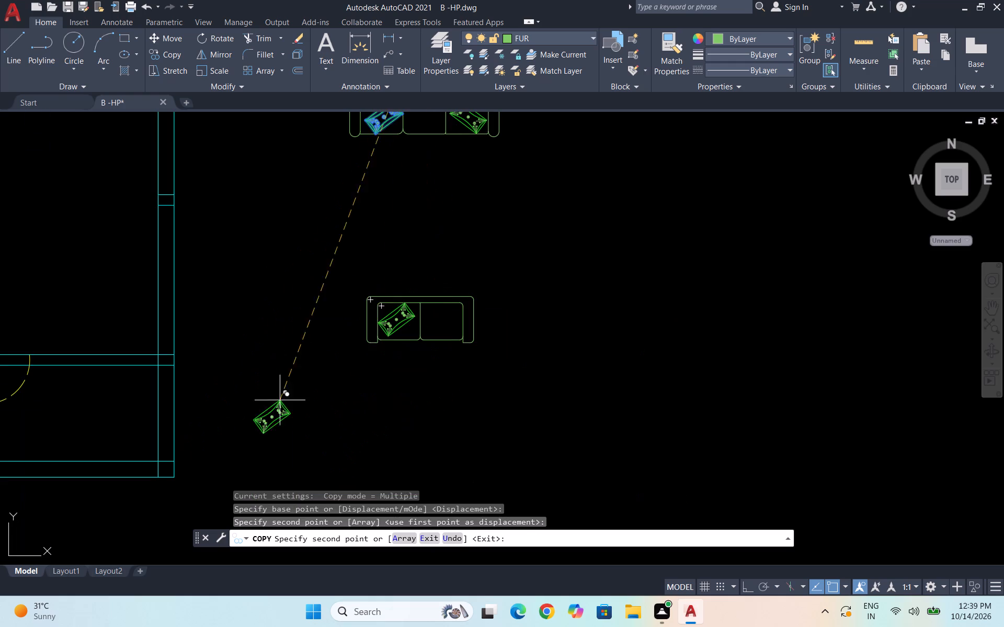
{"action": "scroll", "coordinate": [431, 293], "scroll_direction": "up", "scroll_amount": 2}
{"action": "key", "text": "Escape"}
Mirror the two-seater's pillow about the centre divider onto the right seat, keeping the original.
{"action": "scroll", "coordinate": [341, 362], "scroll_direction": "up", "scroll_amount": 2}
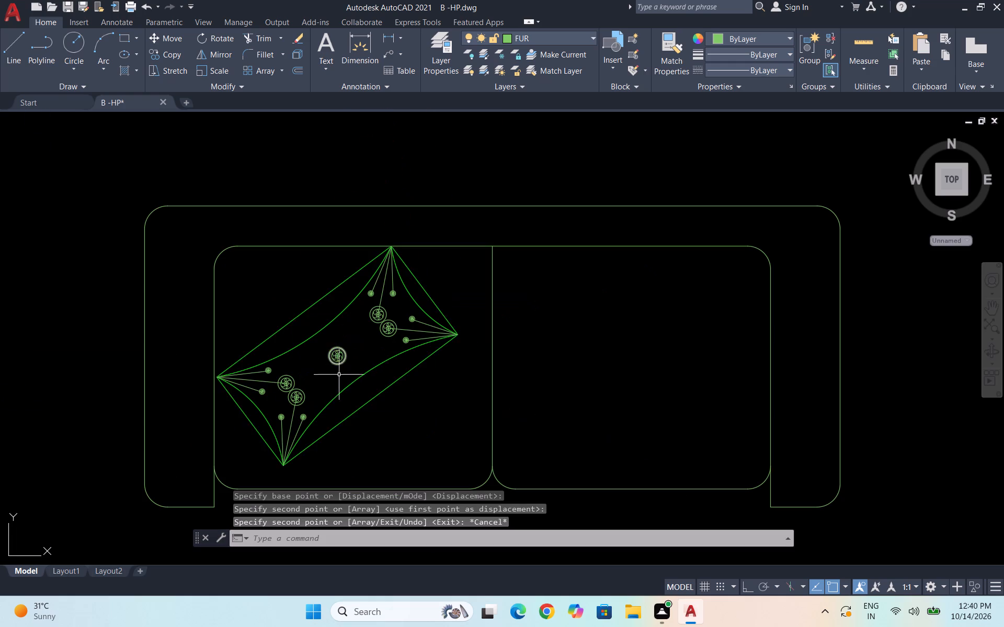
{"action": "left_click", "coordinate": [482, 402]}
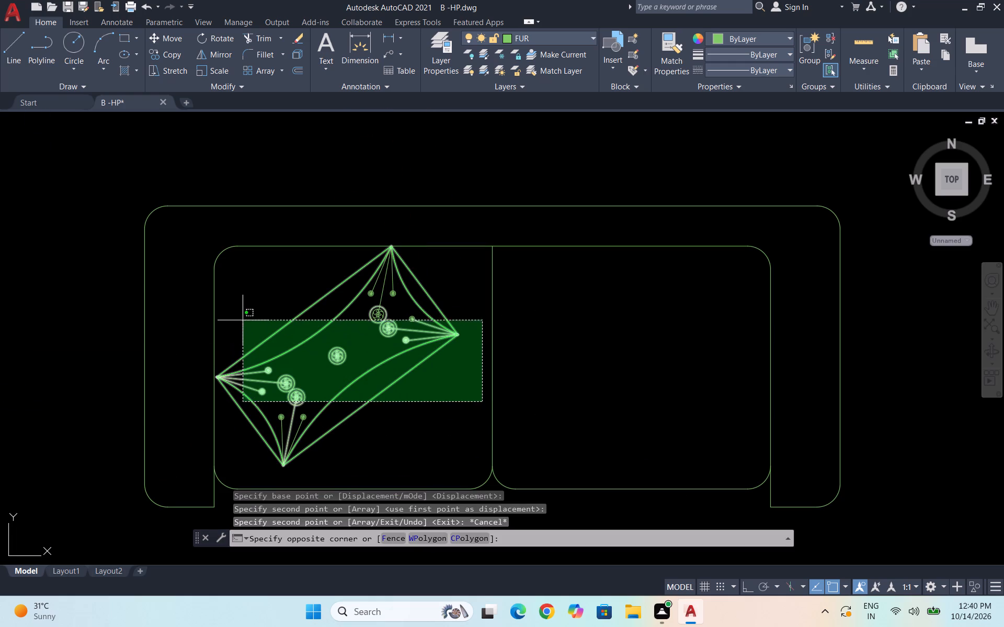
{"action": "left_click", "coordinate": [243, 285]}
{"action": "scroll", "coordinate": [302, 443], "scroll_direction": "up", "scroll_amount": 3}
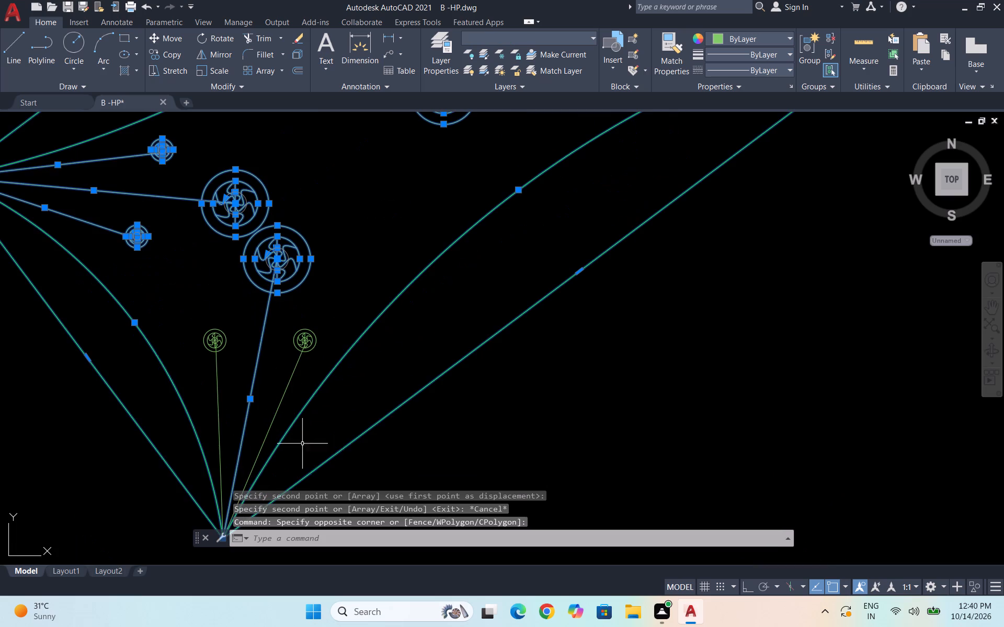
{"action": "left_click_drag", "start_coordinate": [421, 476], "coordinate": [415, 474]}
{"action": "left_click", "coordinate": [145, 292]}
{"action": "scroll", "coordinate": [147, 292], "scroll_direction": "down", "scroll_amount": 4}
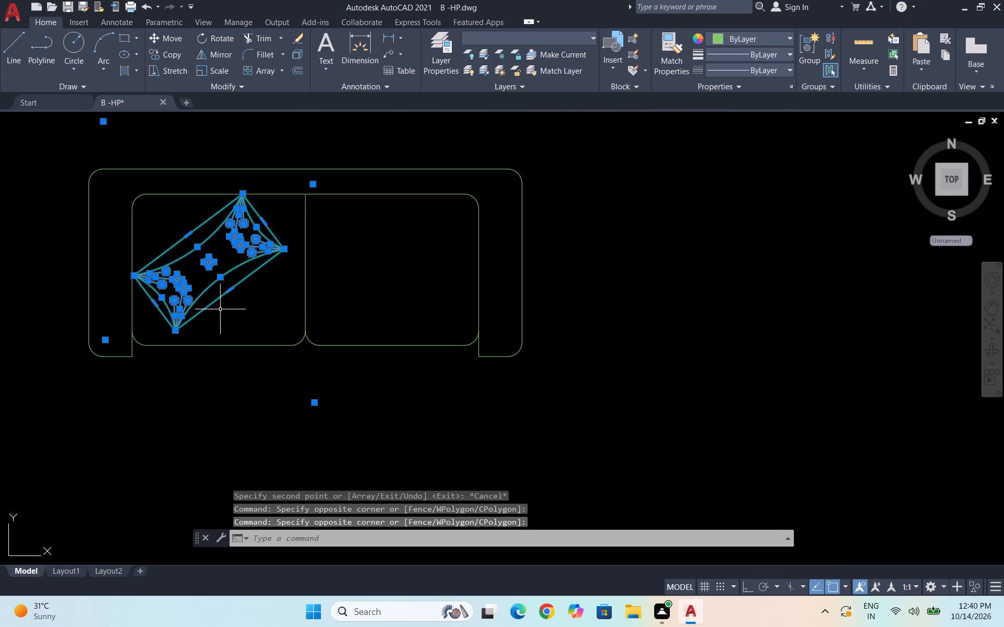
{"action": "type", "text": "MI"}
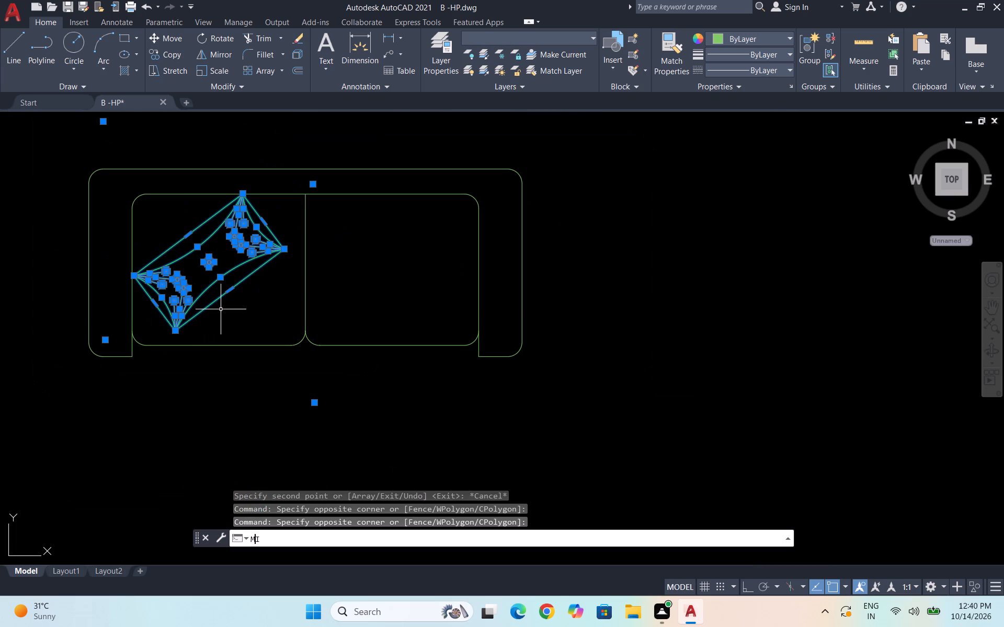
{"action": "key", "text": "Return"}
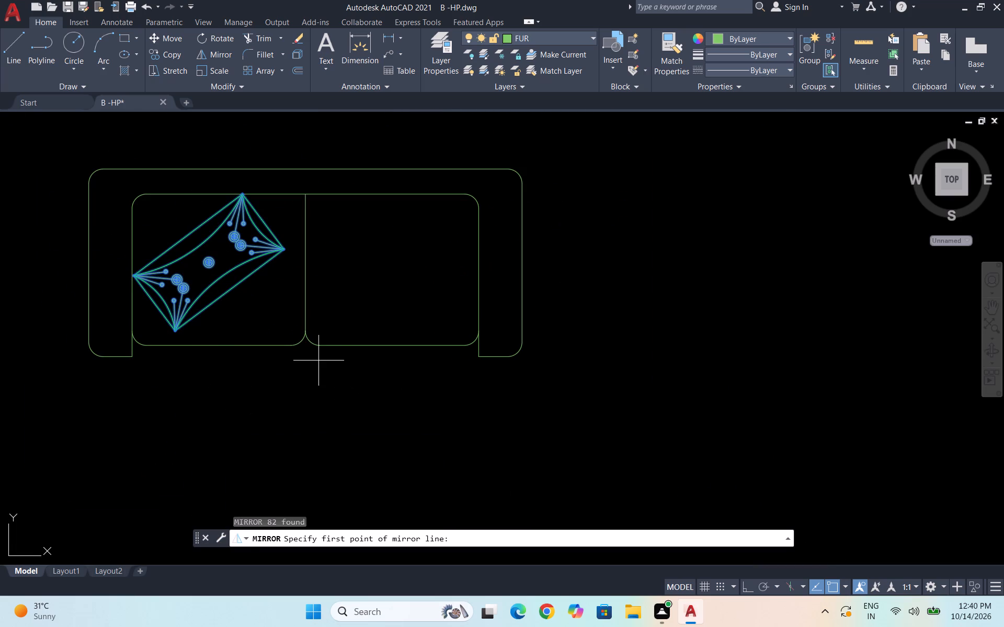
{"action": "left_click", "coordinate": [305, 331]}
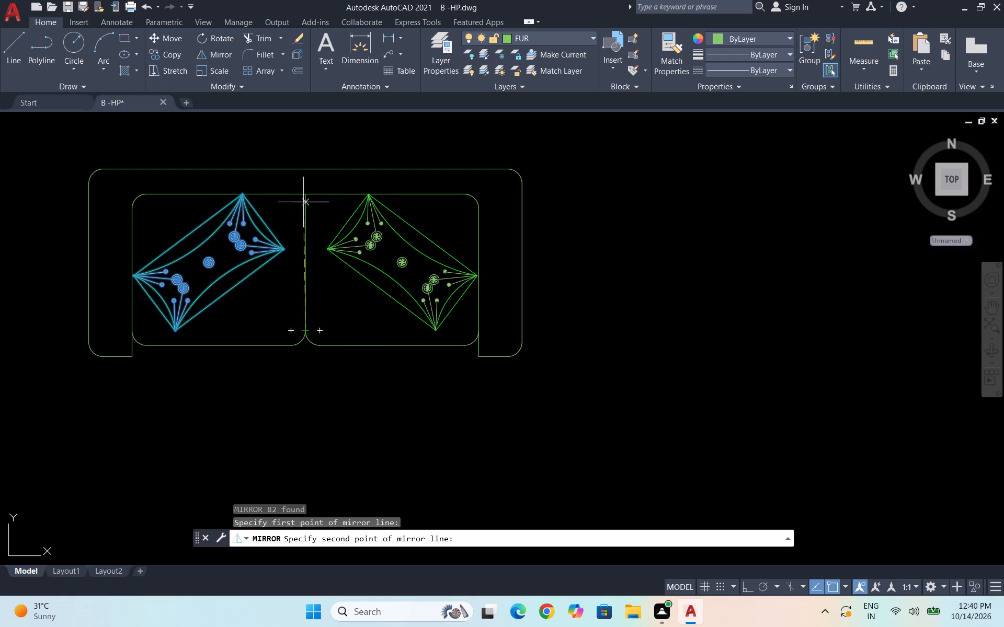
{"action": "left_click", "coordinate": [303, 193]}
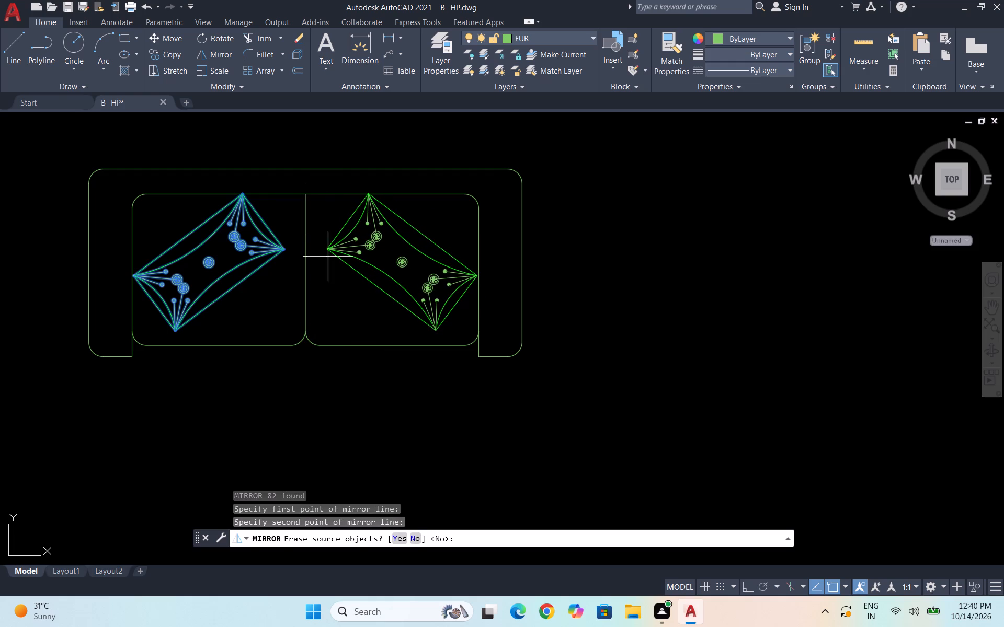
{"action": "key", "text": "space"}
Rotate the whole three-seater sofa 90° counterclockwise with Ortho on, so its back faces the floor plan.
{"action": "scroll", "coordinate": [446, 340], "scroll_direction": "down", "scroll_amount": 4}
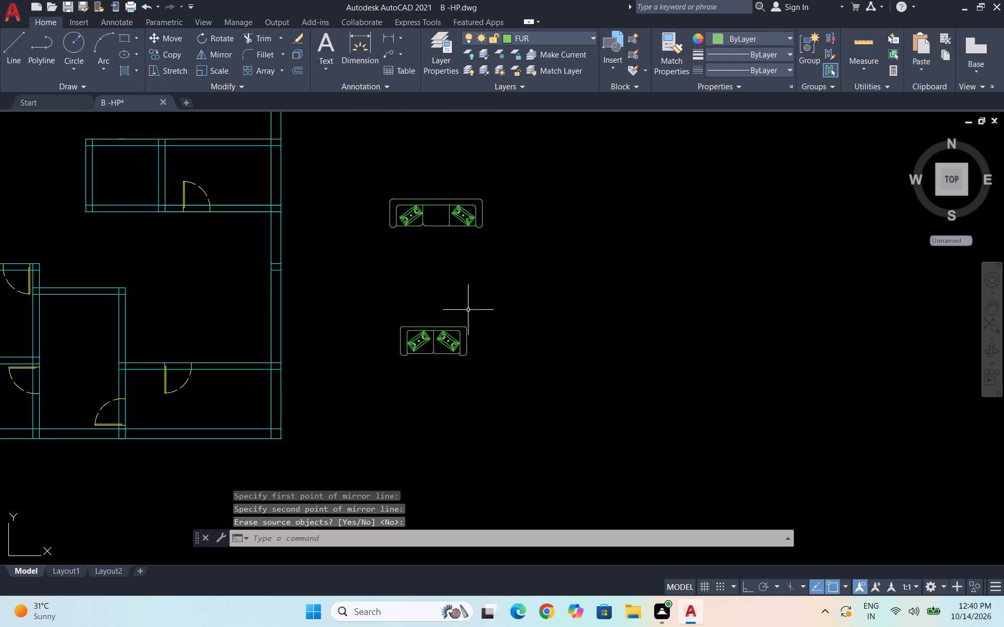
{"action": "scroll", "coordinate": [478, 192], "scroll_direction": "down", "scroll_amount": 1}
{"action": "scroll", "coordinate": [402, 193], "scroll_direction": "up", "scroll_amount": 1}
{"action": "left_click", "coordinate": [557, 247]}
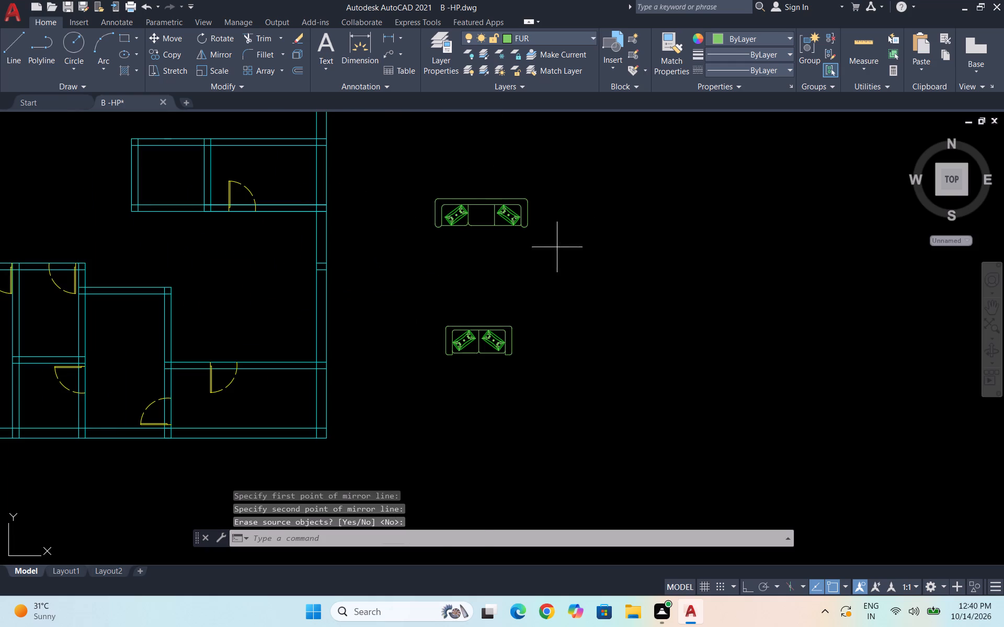
{"action": "left_click", "coordinate": [409, 170]}
{"action": "scroll", "coordinate": [536, 335], "scroll_direction": "down", "scroll_amount": 1}
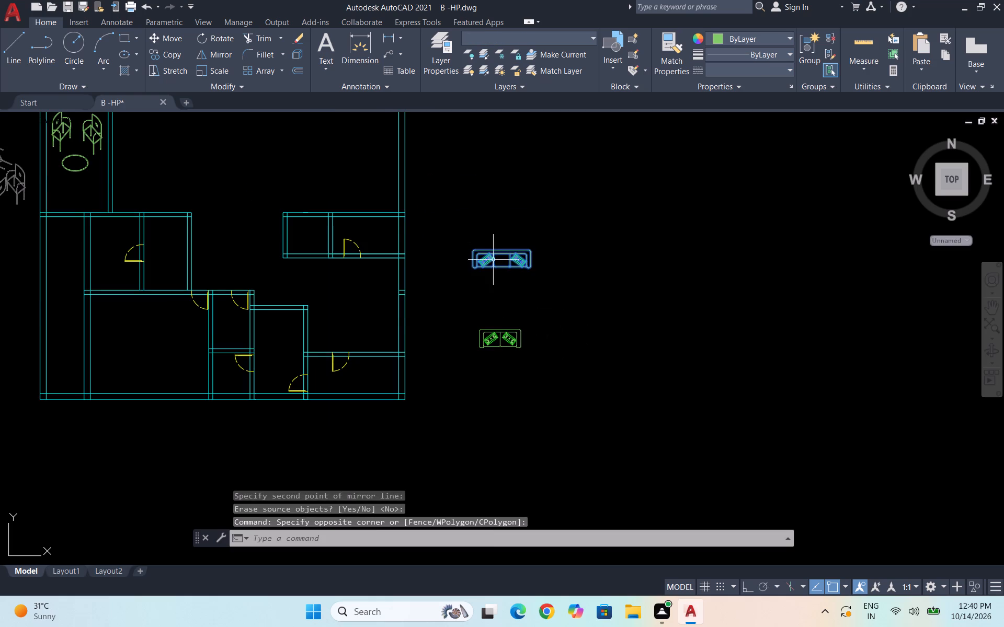
{"action": "scroll", "coordinate": [492, 259], "scroll_direction": "down", "scroll_amount": 1}
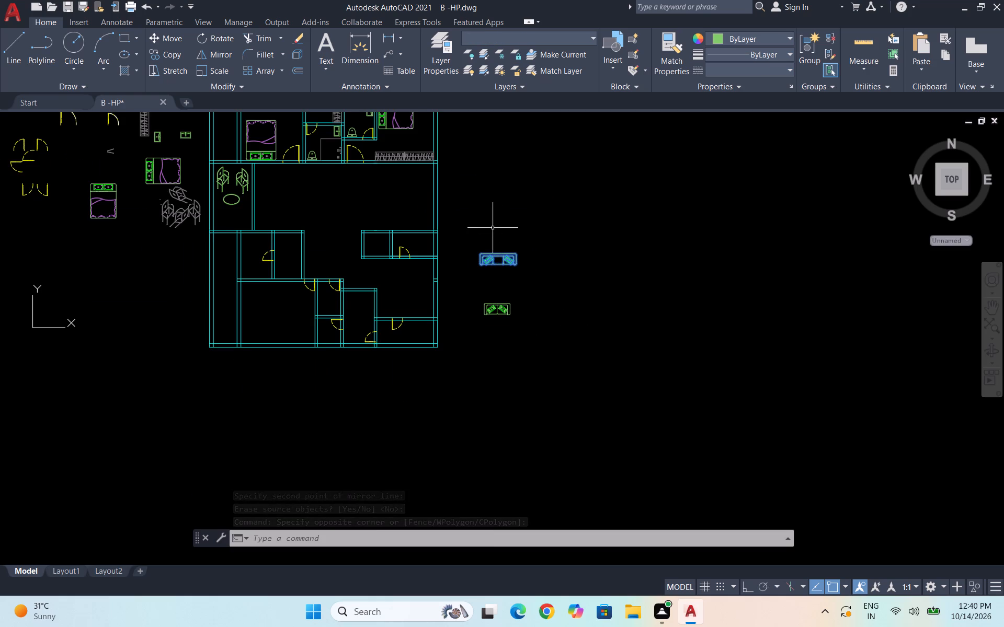
{"action": "type", "text": "RO"}
{"action": "key", "text": "Return"}
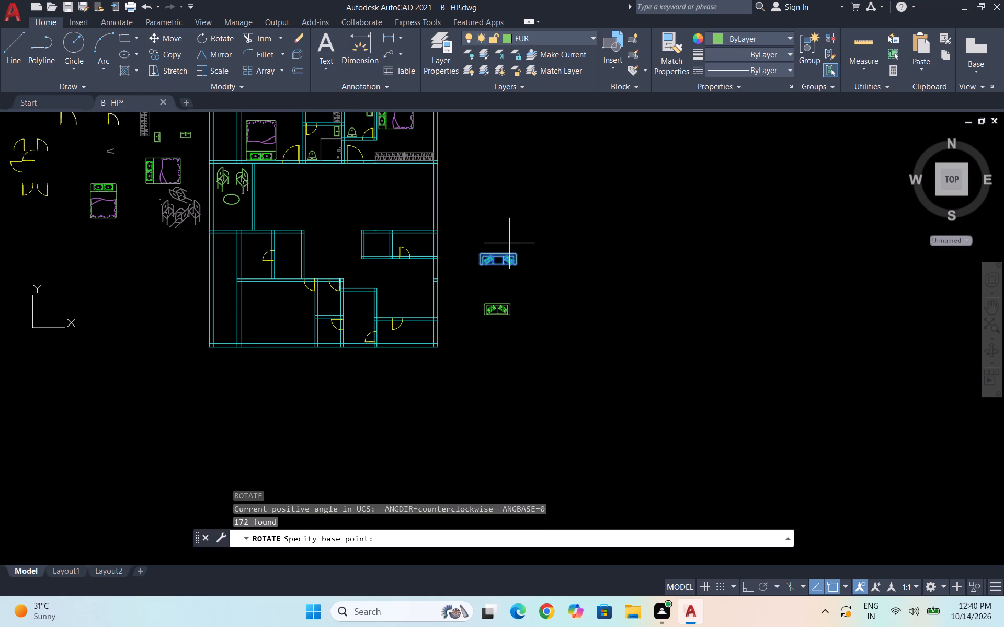
{"action": "left_click", "coordinate": [502, 254]}
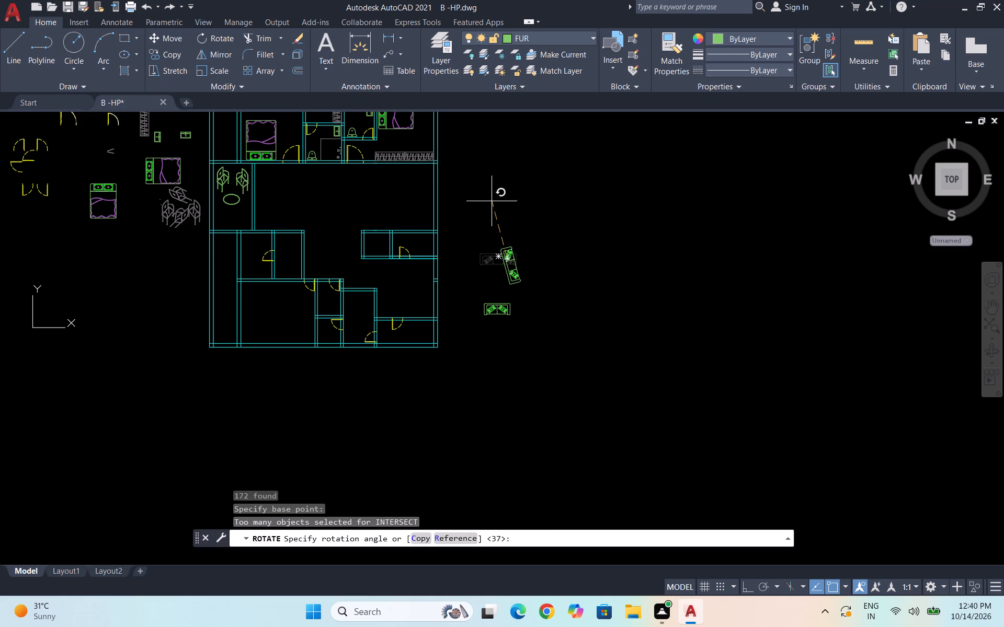
{"action": "key", "text": "F8"}
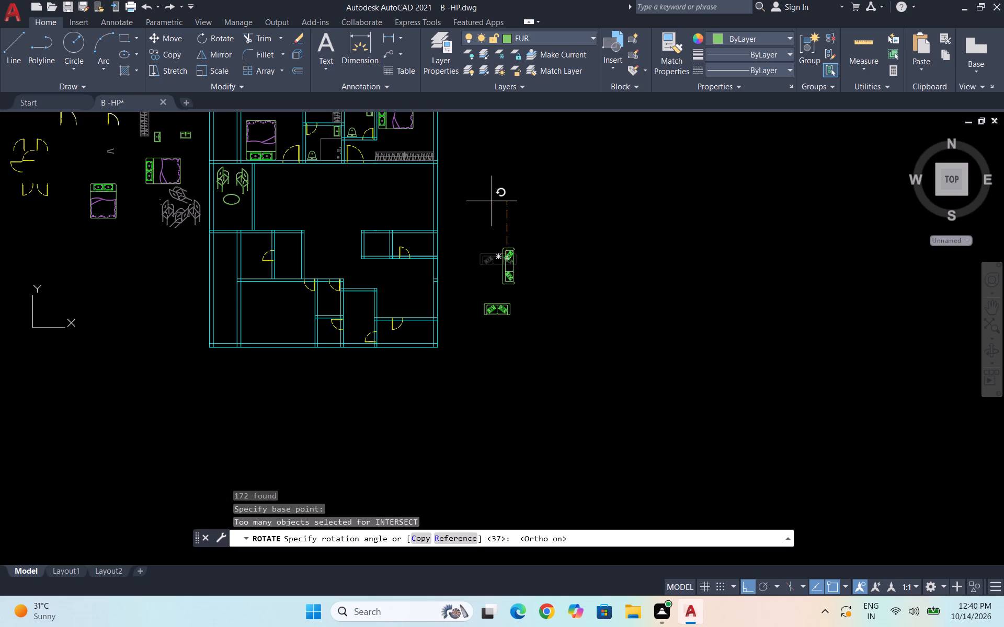
{"action": "left_click", "coordinate": [494, 198]}
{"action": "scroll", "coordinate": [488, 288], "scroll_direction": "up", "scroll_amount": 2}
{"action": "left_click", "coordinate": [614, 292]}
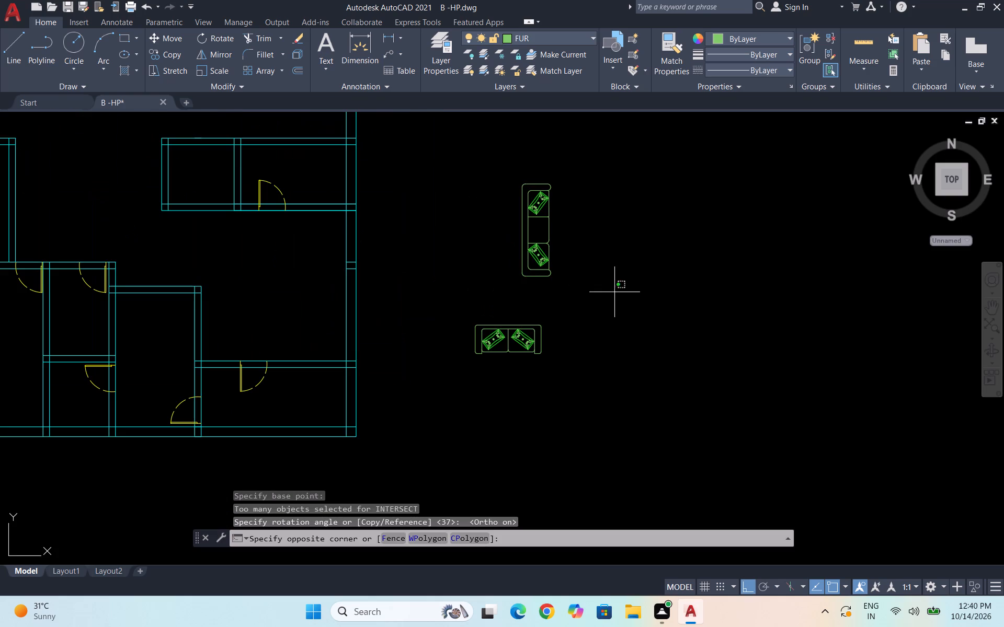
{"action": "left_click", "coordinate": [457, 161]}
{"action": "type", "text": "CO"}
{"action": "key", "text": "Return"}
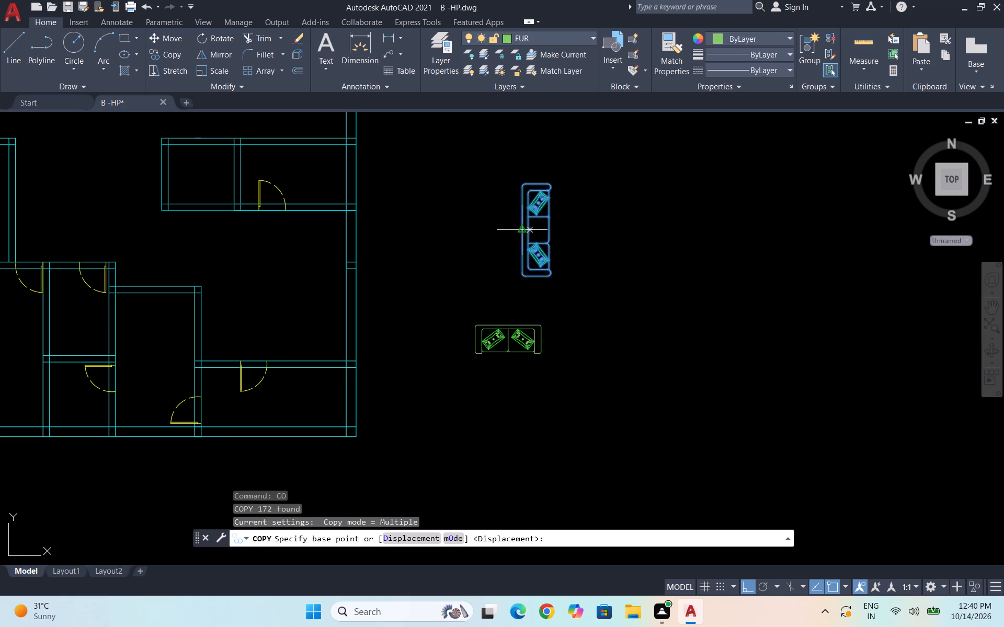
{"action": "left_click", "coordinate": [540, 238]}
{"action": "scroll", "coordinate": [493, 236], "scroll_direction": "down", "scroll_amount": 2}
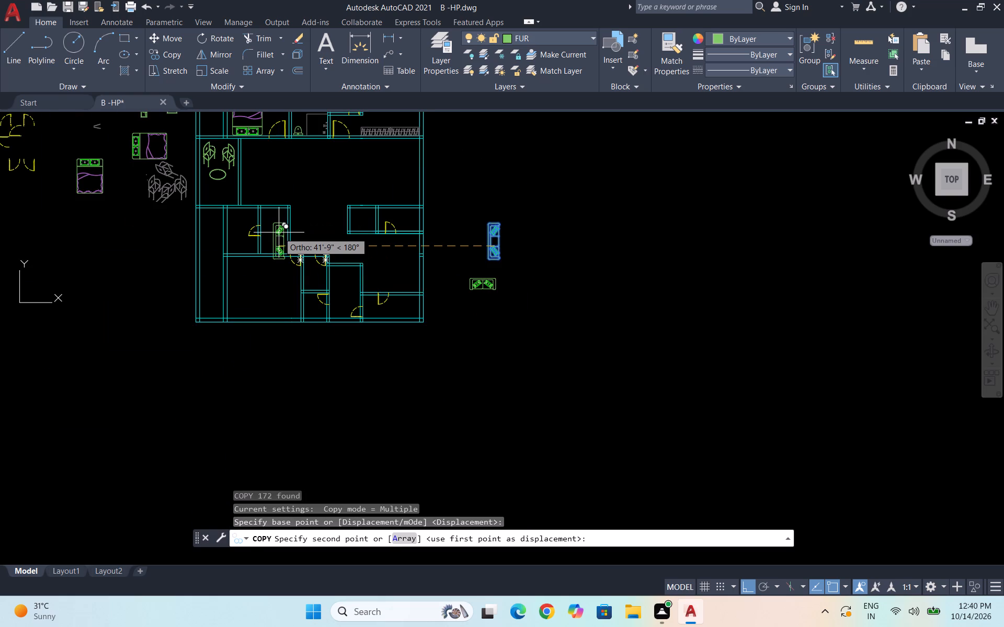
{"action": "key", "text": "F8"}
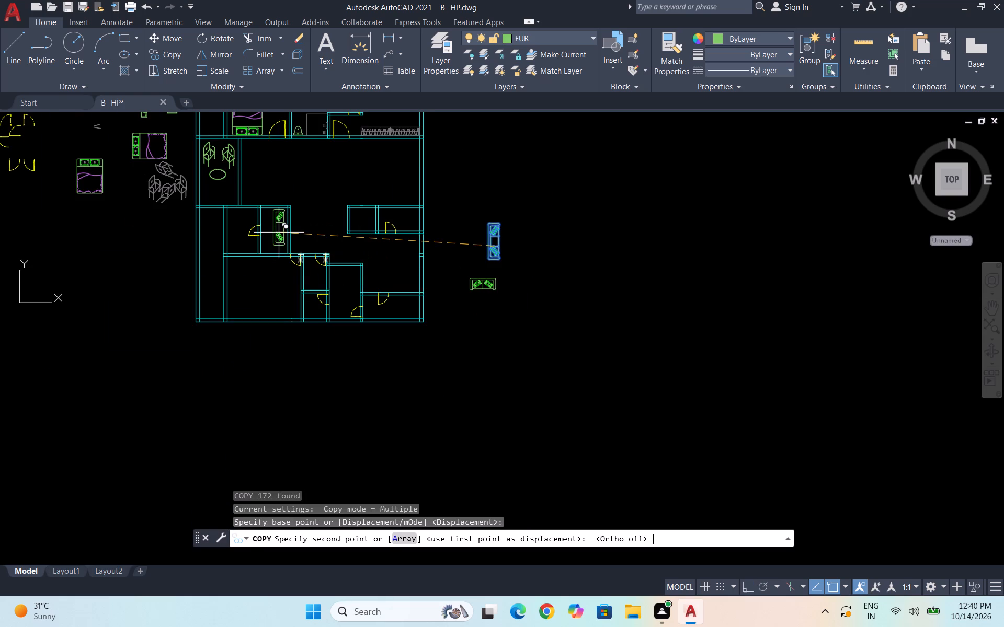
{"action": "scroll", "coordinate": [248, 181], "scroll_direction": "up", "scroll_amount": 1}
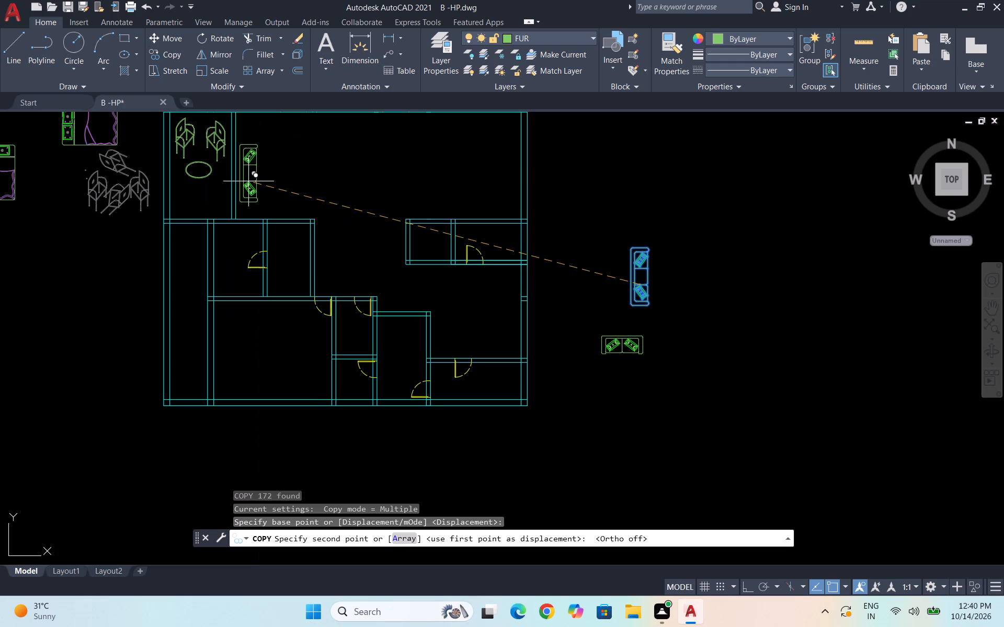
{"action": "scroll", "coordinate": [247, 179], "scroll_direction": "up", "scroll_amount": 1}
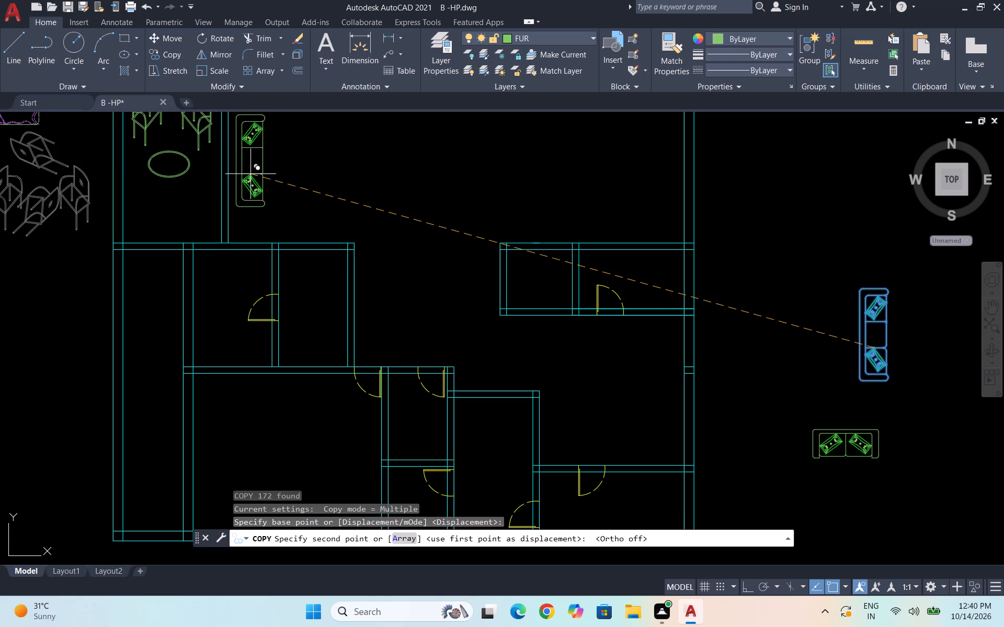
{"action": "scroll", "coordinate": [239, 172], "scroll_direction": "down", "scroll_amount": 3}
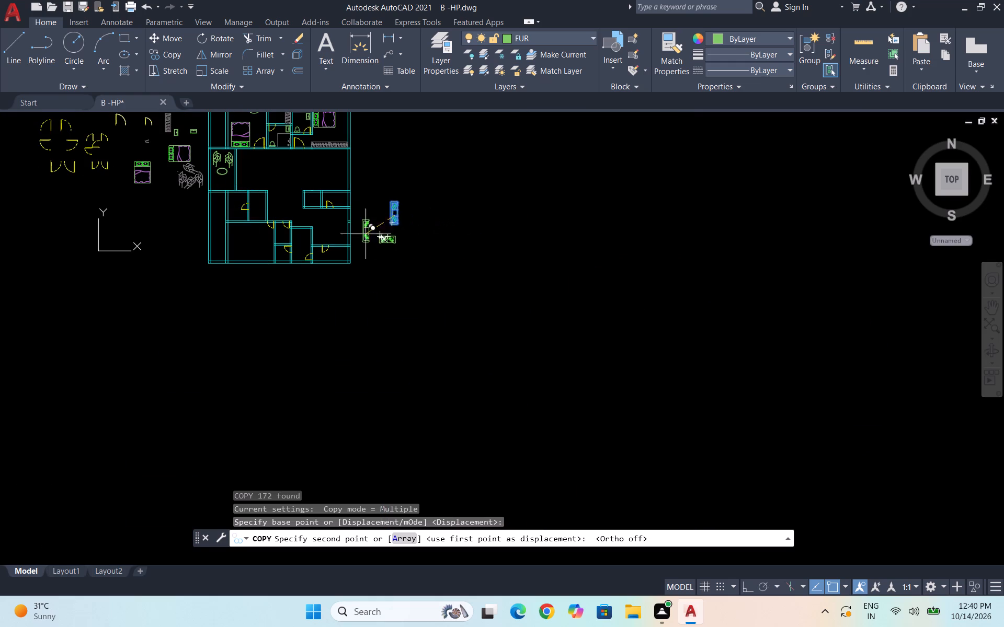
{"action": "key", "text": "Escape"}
Rotate the three-seater sofa another 90° counterclockwise with Ortho on, so it lies horizontally with its back facing south.
{"action": "scroll", "coordinate": [355, 224], "scroll_direction": "up", "scroll_amount": 2}
{"action": "left_click", "coordinate": [472, 228]}
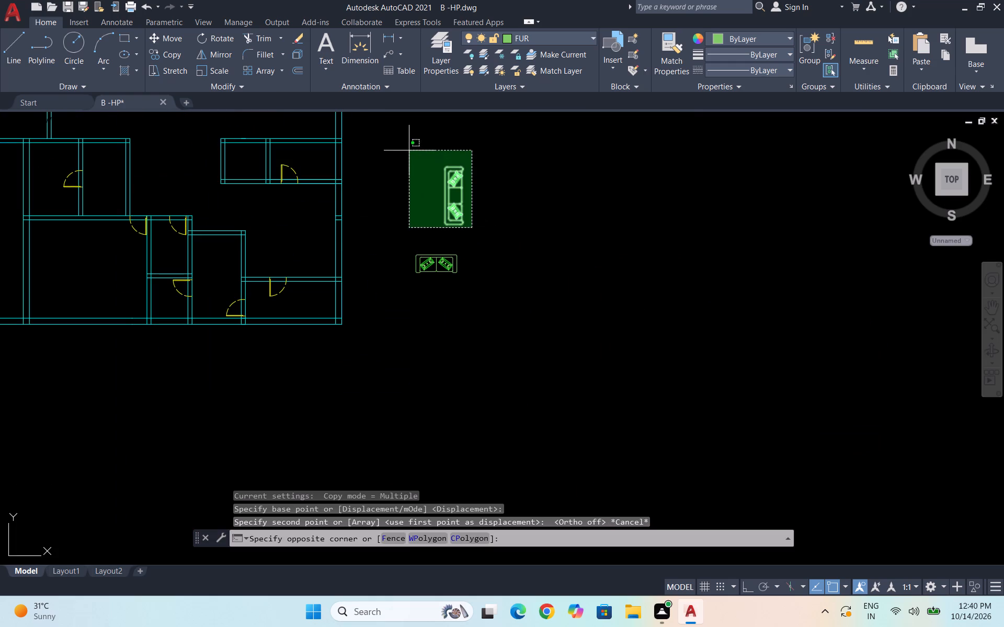
{"action": "left_click", "coordinate": [409, 149]}
{"action": "type", "text": "RO"}
{"action": "key", "text": "Return"}
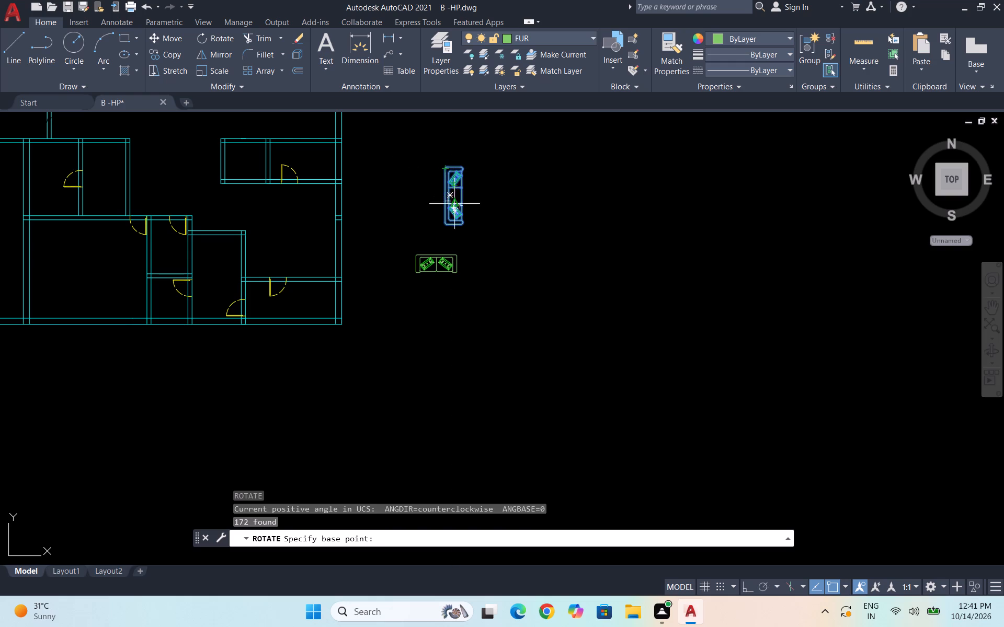
{"action": "left_click", "coordinate": [458, 223]}
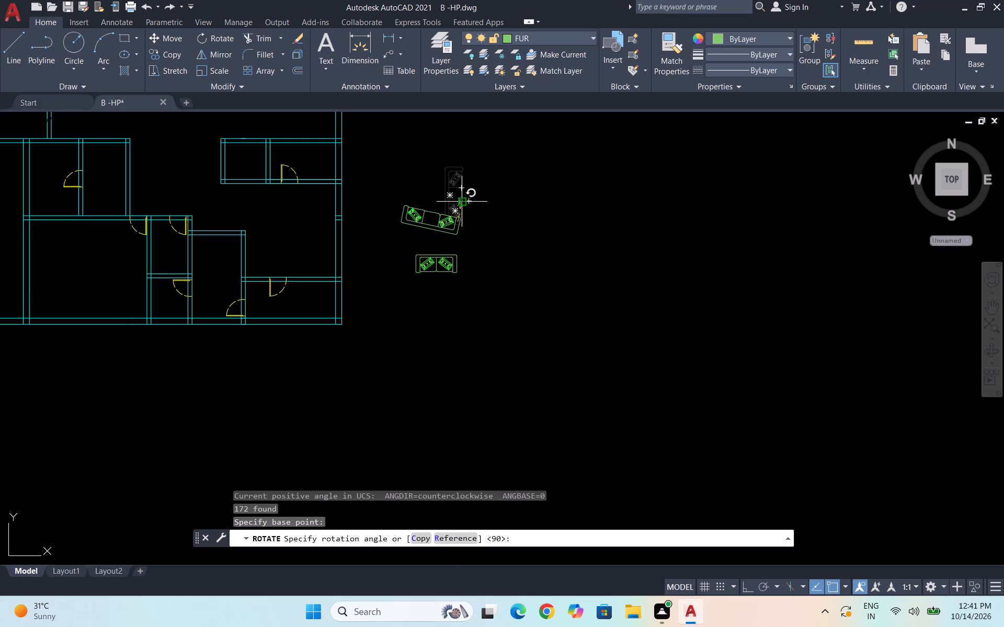
{"action": "key", "text": "F8"}
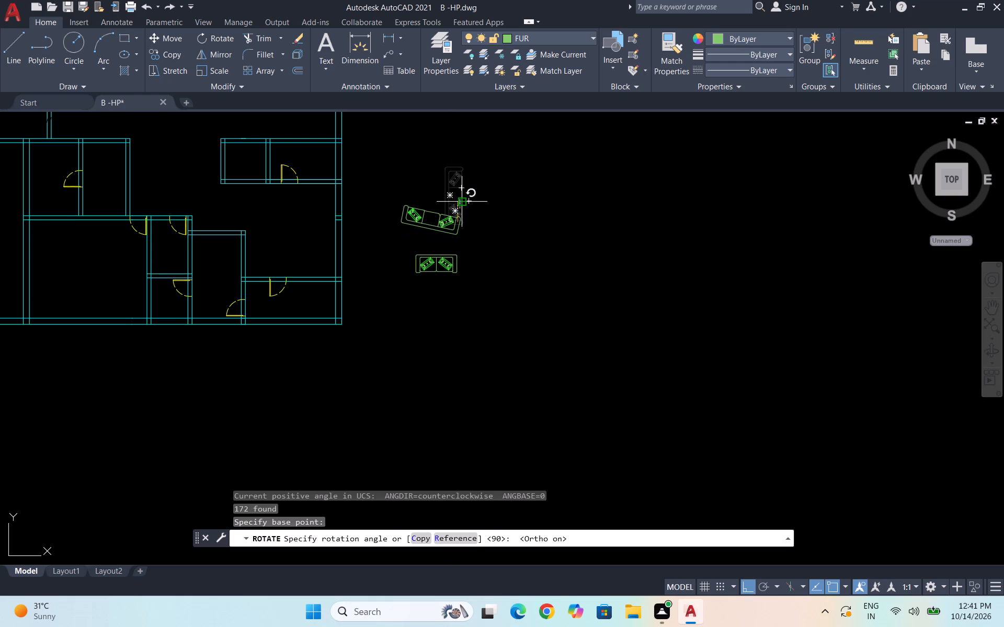
{"action": "left_click", "coordinate": [471, 184]}
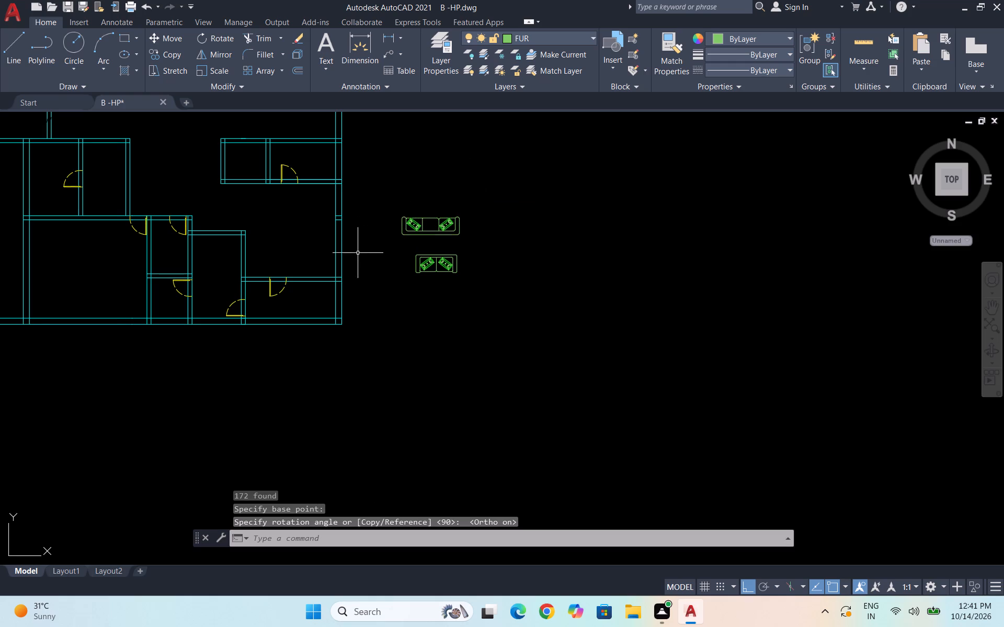
Copy the horizontal three-seater sofa into the living room, east of the room with the oval table, with Ortho off.
{"action": "scroll", "coordinate": [369, 253], "scroll_direction": "up", "scroll_amount": 2}
{"action": "left_click", "coordinate": [626, 226]}
{"action": "left_click", "coordinate": [416, 143]}
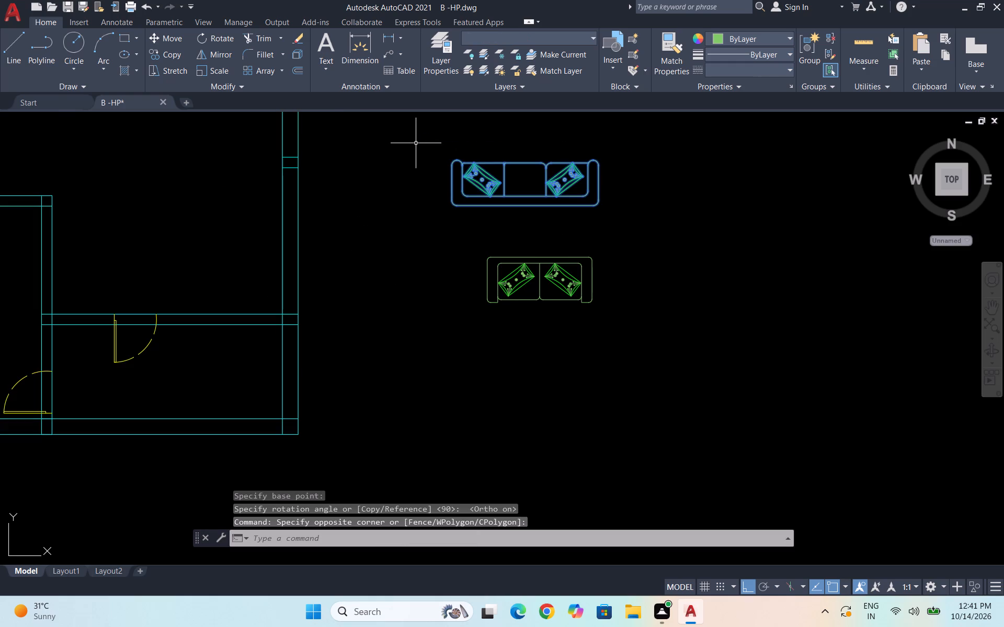
{"action": "type", "text": "CO"}
{"action": "key", "text": "Return"}
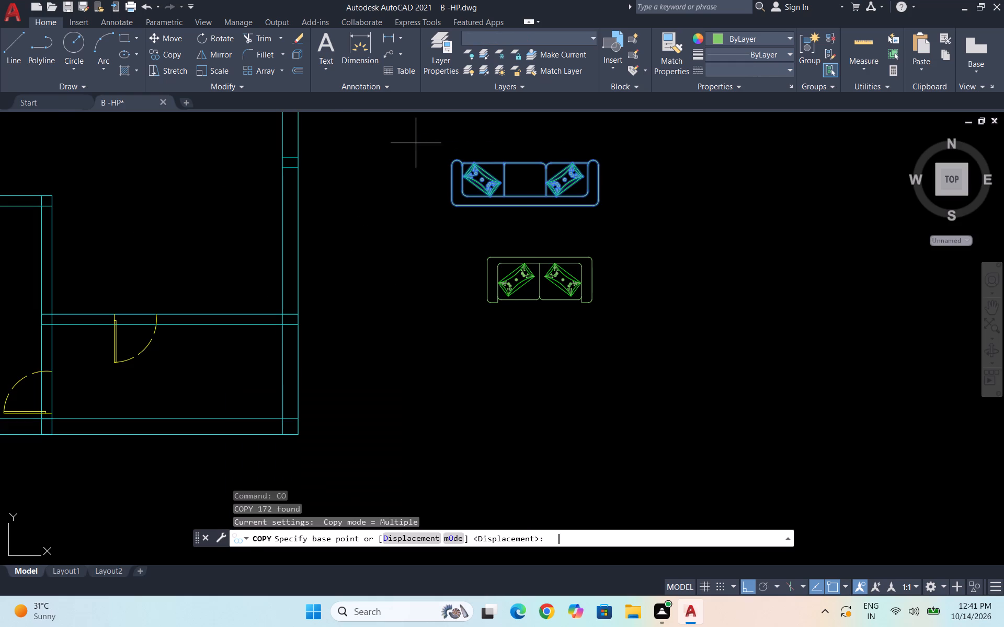
{"action": "left_click", "coordinate": [526, 192]}
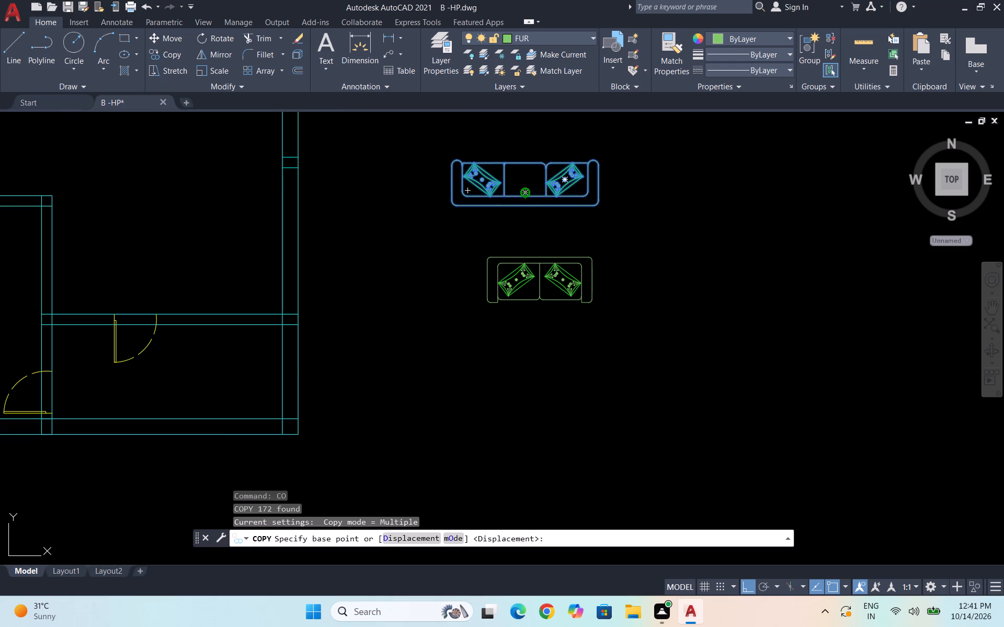
{"action": "scroll", "coordinate": [527, 202], "scroll_direction": "down", "scroll_amount": 5}
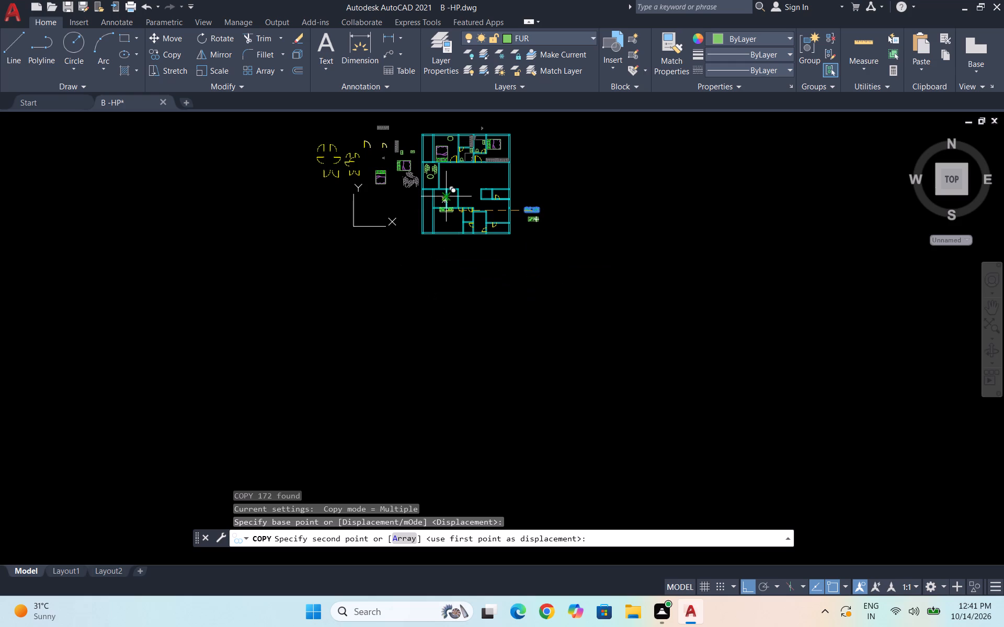
{"action": "key", "text": "F8"}
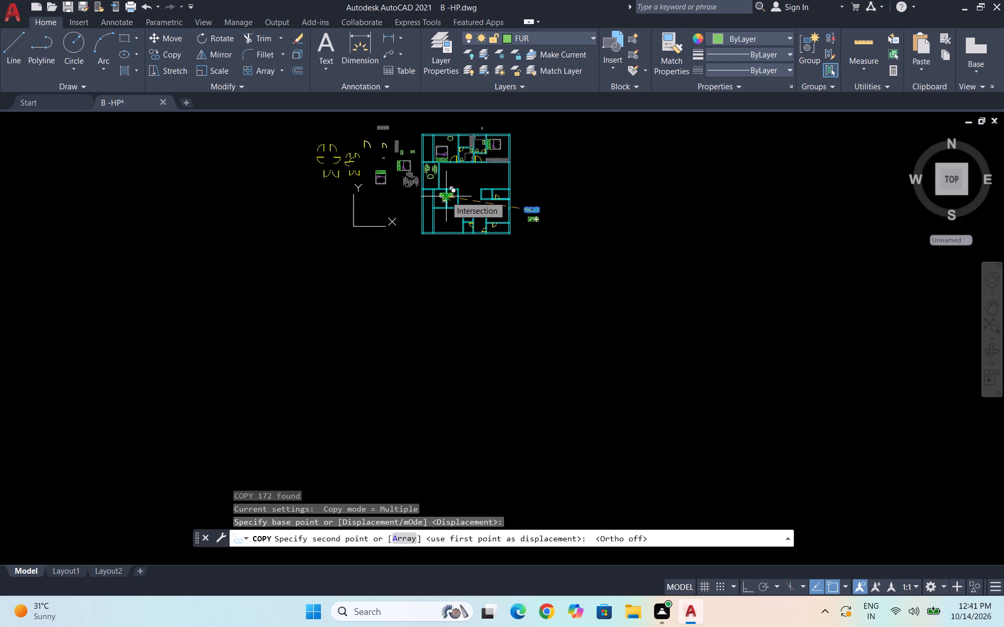
{"action": "scroll", "coordinate": [421, 158], "scroll_direction": "up", "scroll_amount": 2}
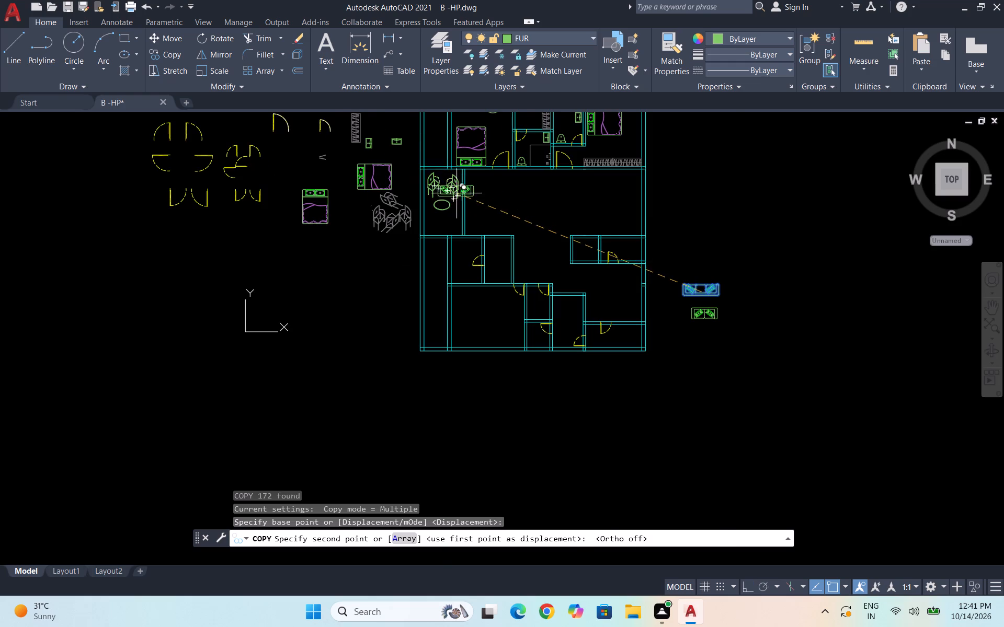
{"action": "scroll", "coordinate": [493, 210], "scroll_direction": "up", "scroll_amount": 3}
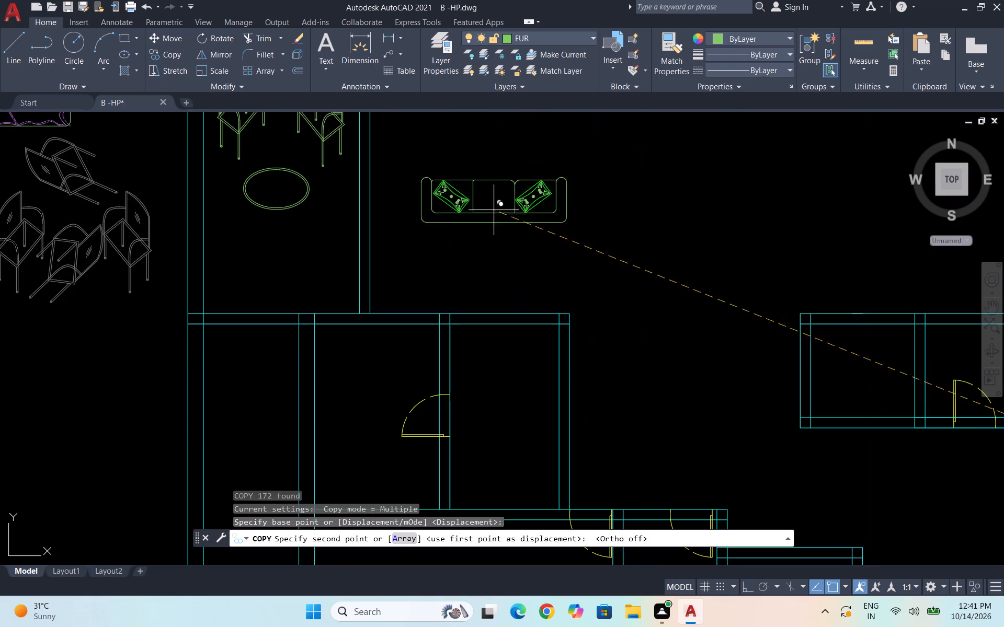
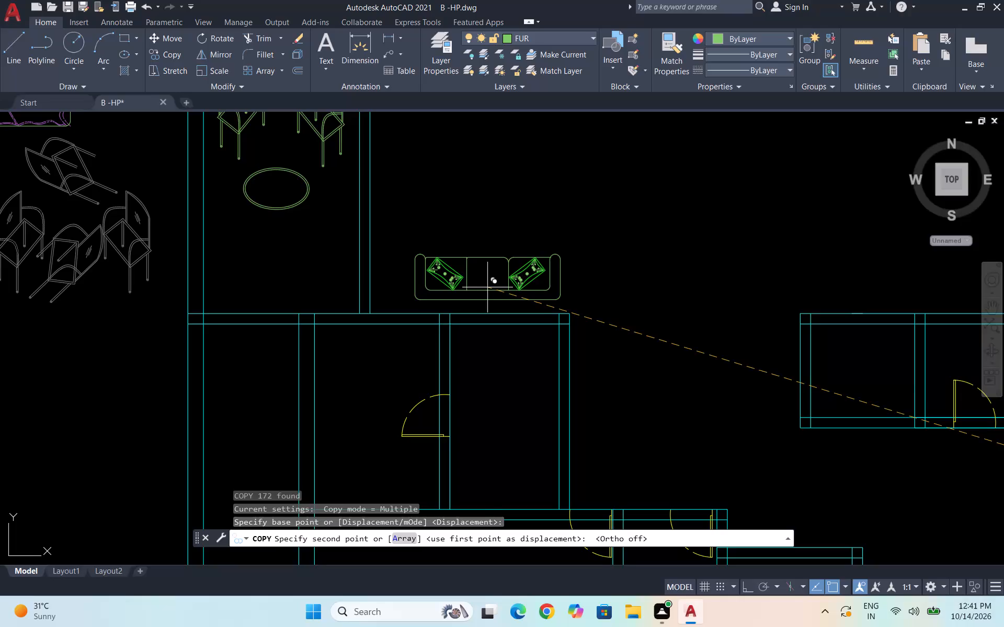
Place the three-seater sofa's copy in the living room just north of the south wall, east of the oval-table room.
{"action": "left_click", "coordinate": [487, 287]}
{"action": "key", "text": "Escape"}
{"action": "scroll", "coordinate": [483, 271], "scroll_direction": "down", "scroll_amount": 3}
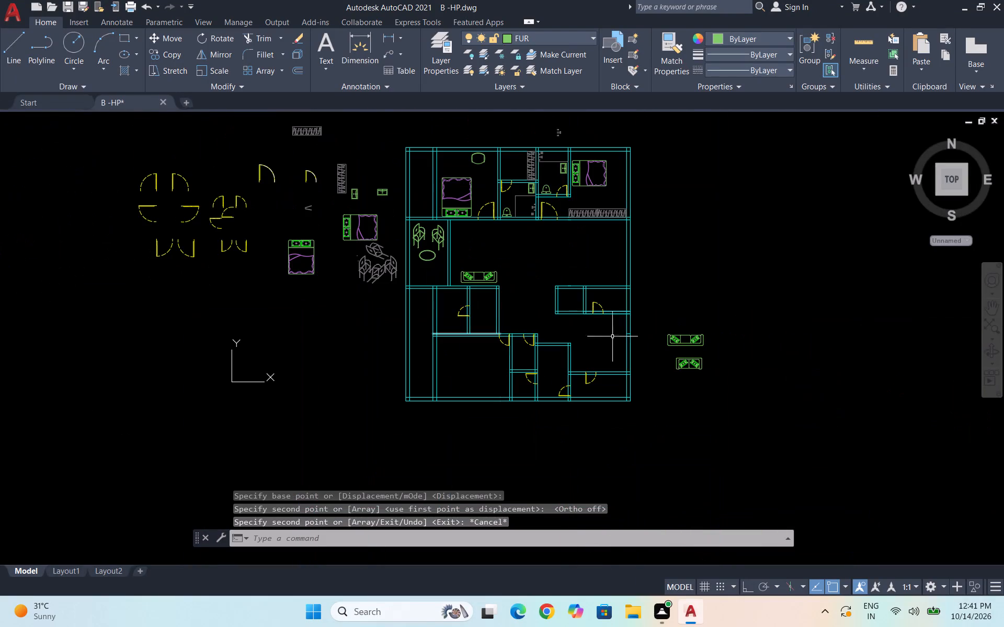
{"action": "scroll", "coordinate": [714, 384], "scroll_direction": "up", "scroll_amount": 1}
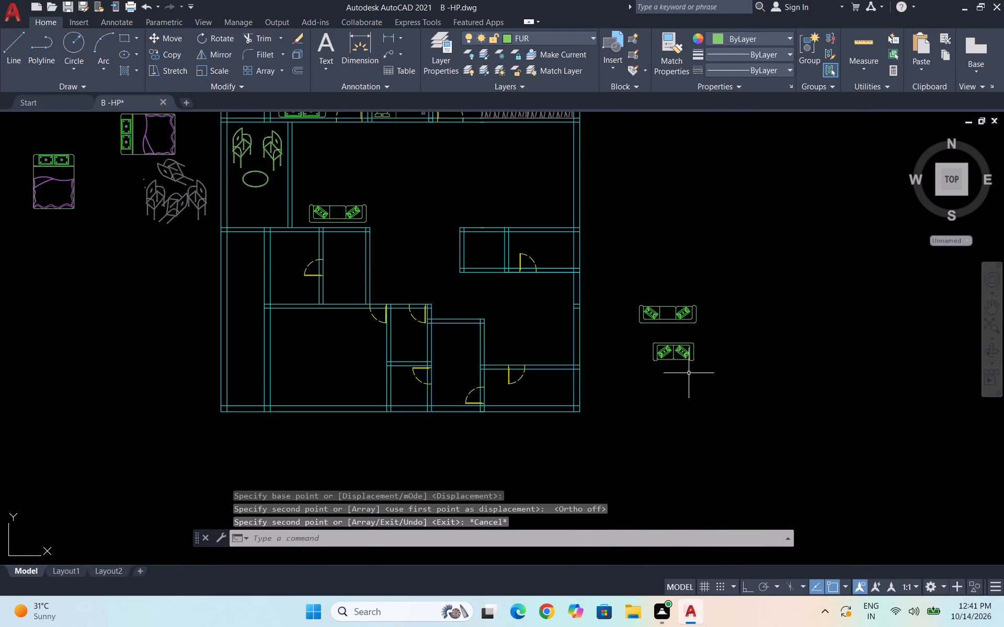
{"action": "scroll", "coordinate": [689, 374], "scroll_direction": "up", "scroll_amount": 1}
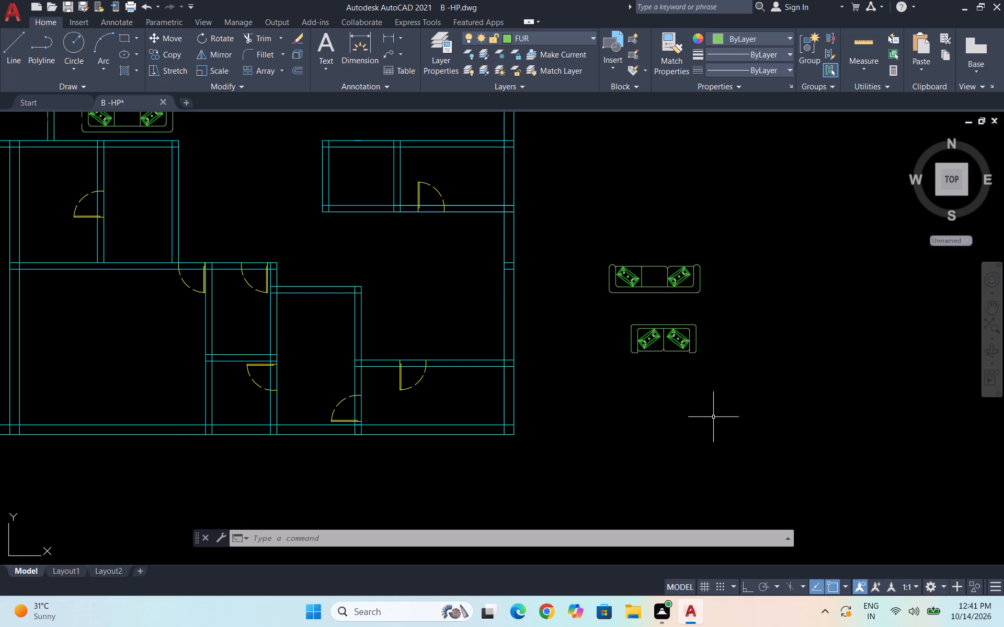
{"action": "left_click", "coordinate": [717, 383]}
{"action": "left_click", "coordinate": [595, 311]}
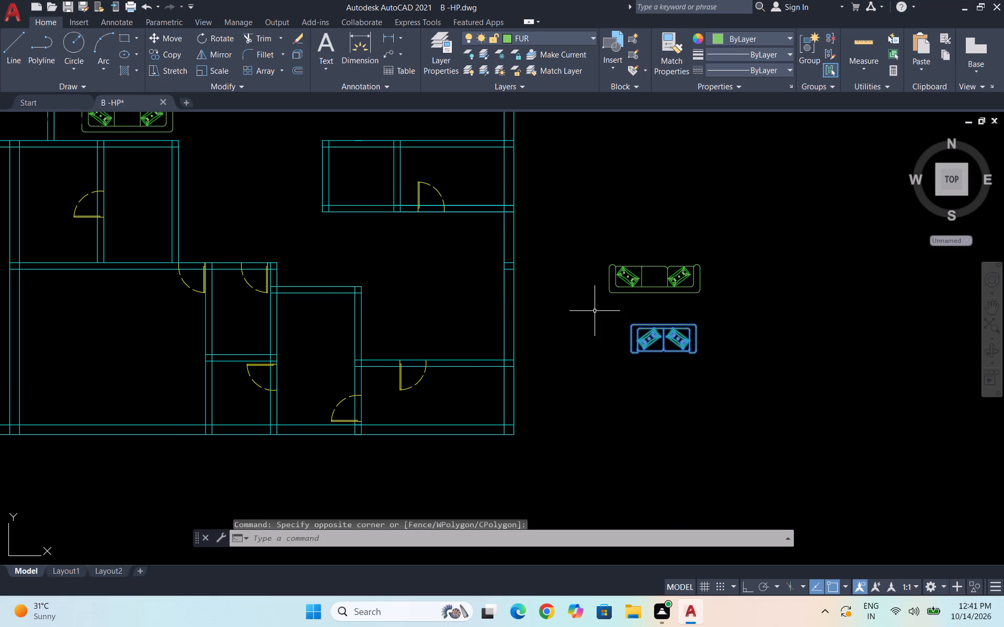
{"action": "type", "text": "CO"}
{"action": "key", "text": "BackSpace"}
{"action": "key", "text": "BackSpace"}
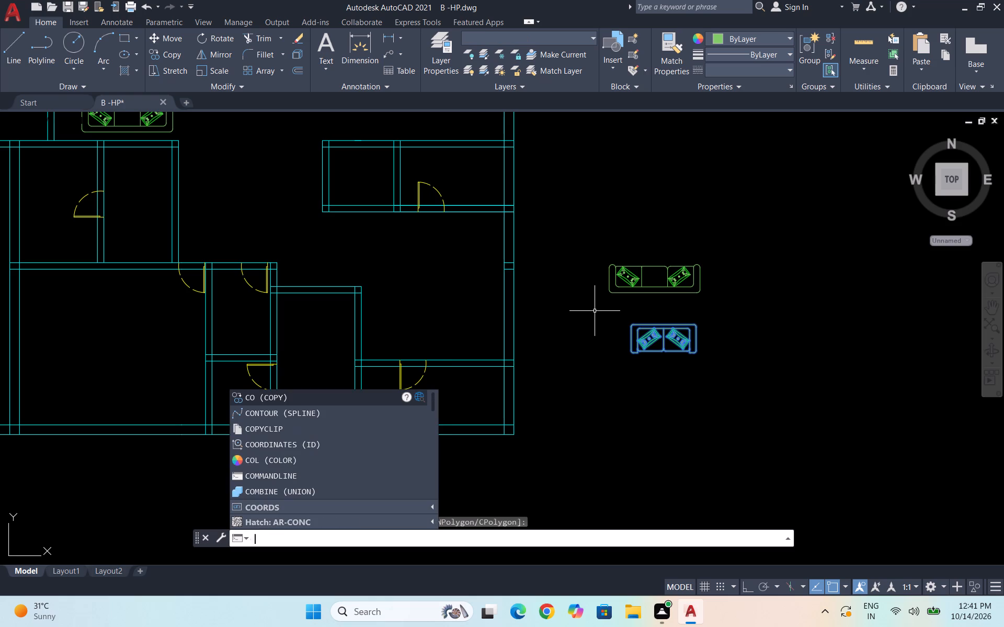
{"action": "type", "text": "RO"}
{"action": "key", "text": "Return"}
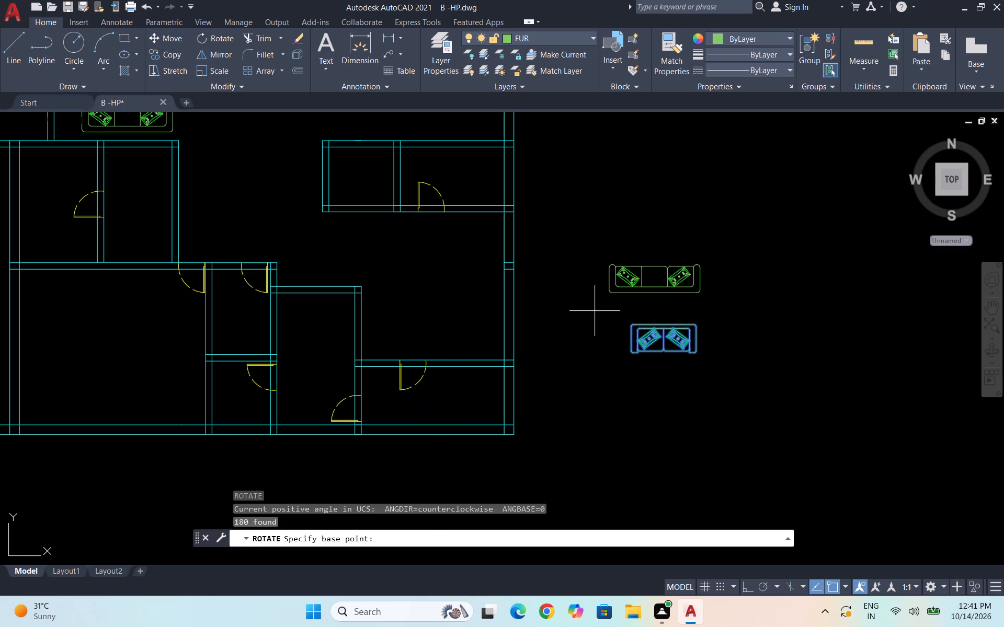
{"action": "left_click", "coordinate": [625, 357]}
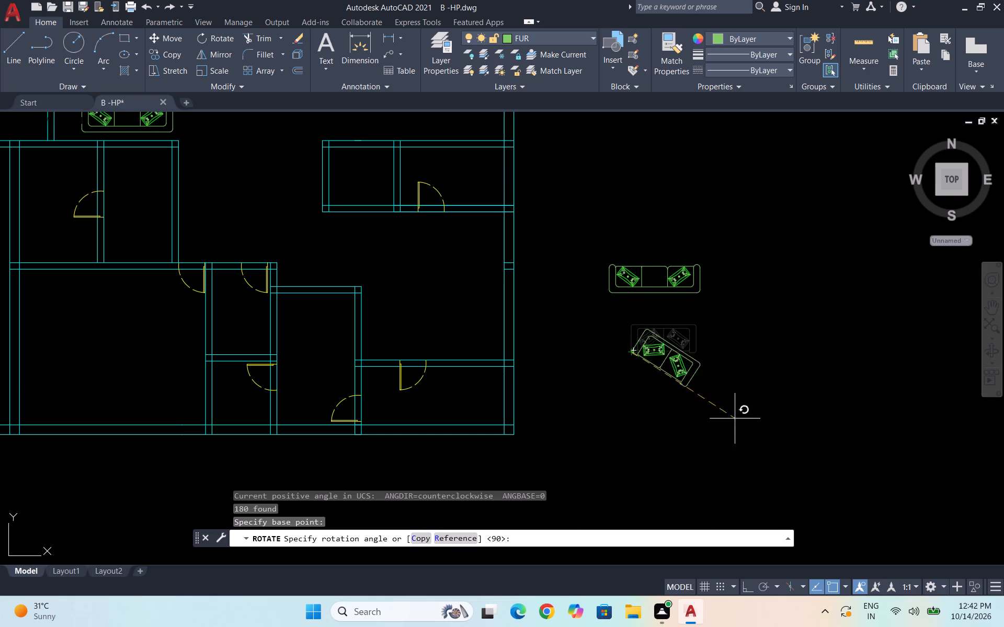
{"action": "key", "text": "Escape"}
Move the original two-seater sofa outside the plan a short distance south, away from the three-seater sofa.
{"action": "left_click", "coordinate": [727, 386]}
{"action": "left_click", "coordinate": [555, 310]}
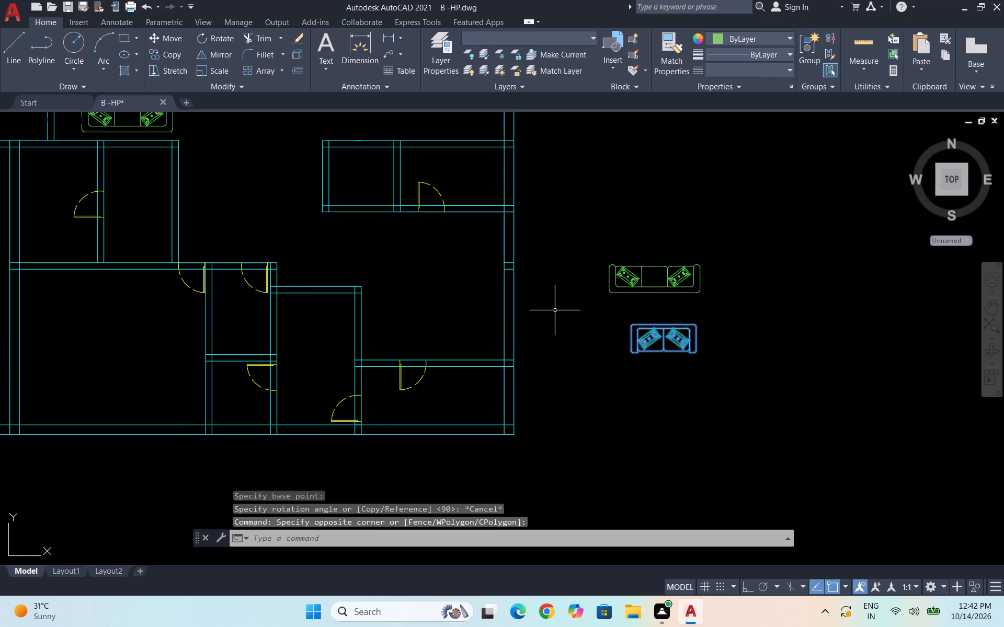
{"action": "key", "text": "m"}
{"action": "key", "text": "Return"}
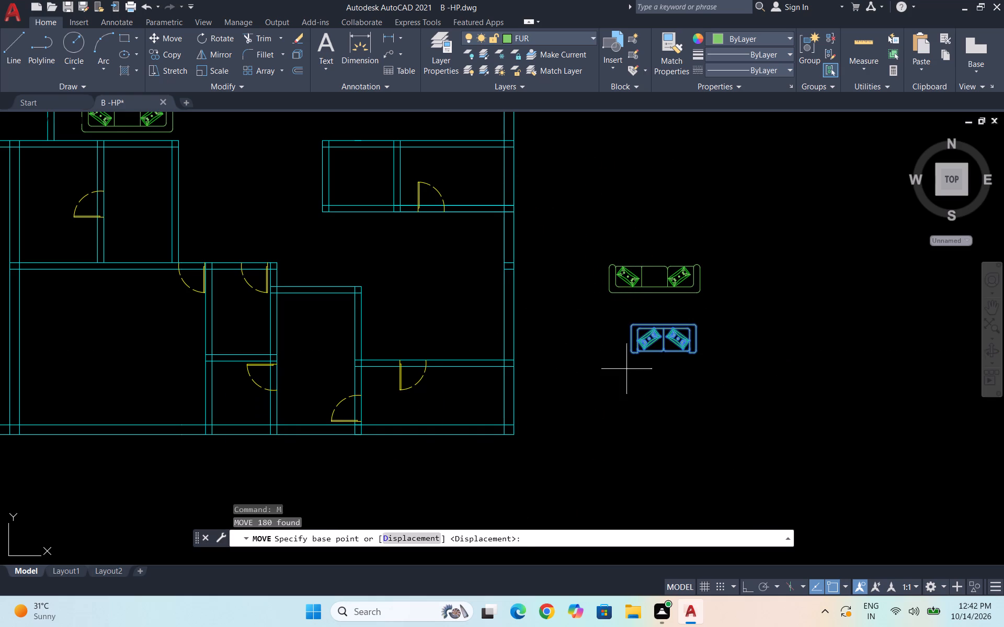
{"action": "left_click", "coordinate": [662, 337]}
{"action": "left_click", "coordinate": [666, 359]}
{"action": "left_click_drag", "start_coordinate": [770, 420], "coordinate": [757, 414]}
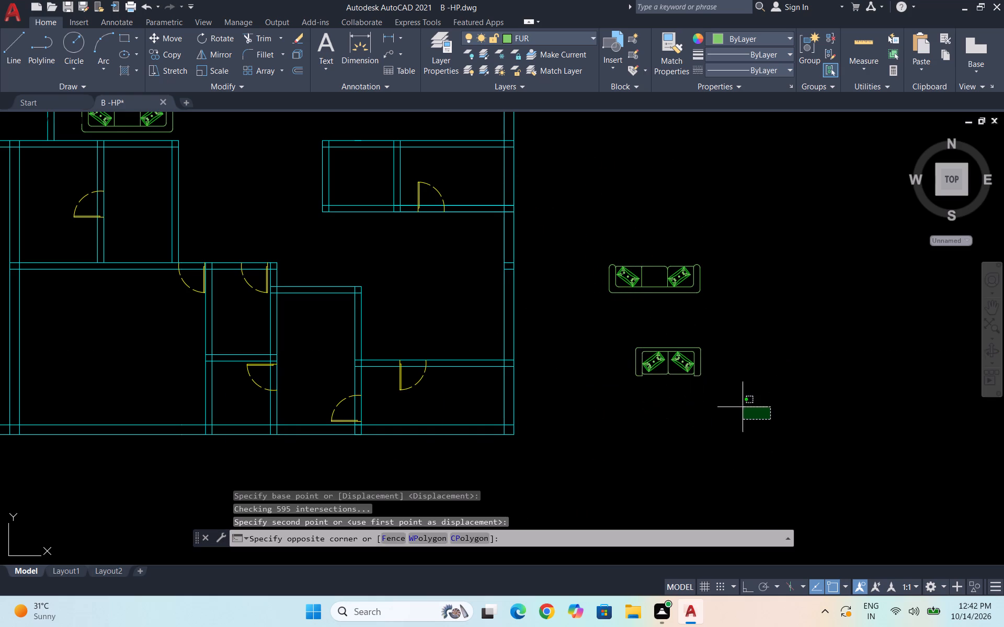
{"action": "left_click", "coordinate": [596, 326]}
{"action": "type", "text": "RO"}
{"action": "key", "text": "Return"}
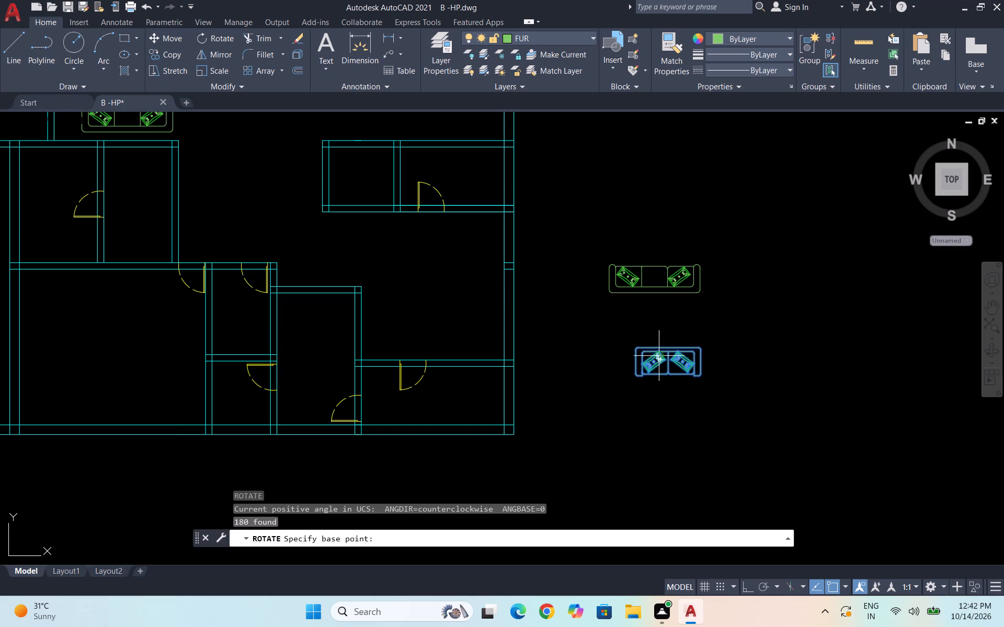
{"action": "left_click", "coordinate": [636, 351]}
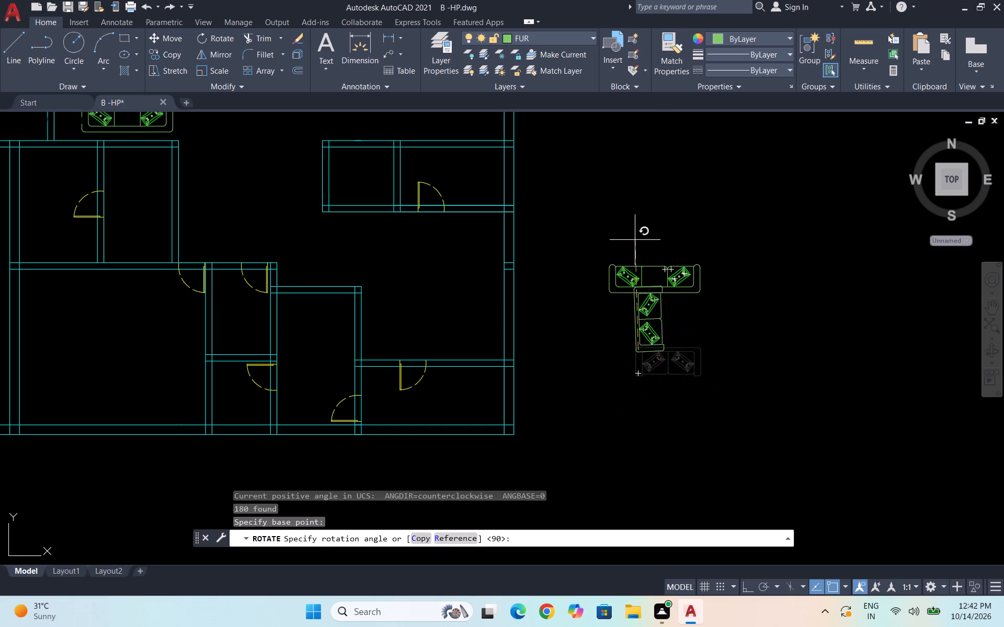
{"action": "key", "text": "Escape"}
Move the two-seater sofa outside the plan slightly farther south to widen its gap from the three-seater.
{"action": "left_click_drag", "start_coordinate": [754, 418], "coordinate": [740, 410]}
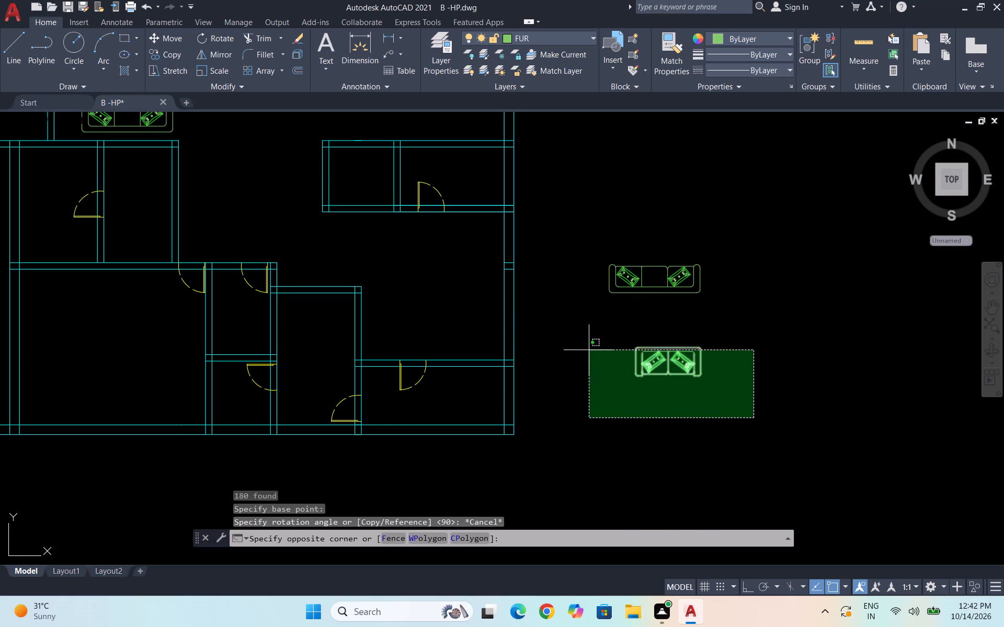
{"action": "left_click", "coordinate": [590, 332]}
{"action": "key", "text": "m"}
{"action": "key", "text": "shift+Return"}
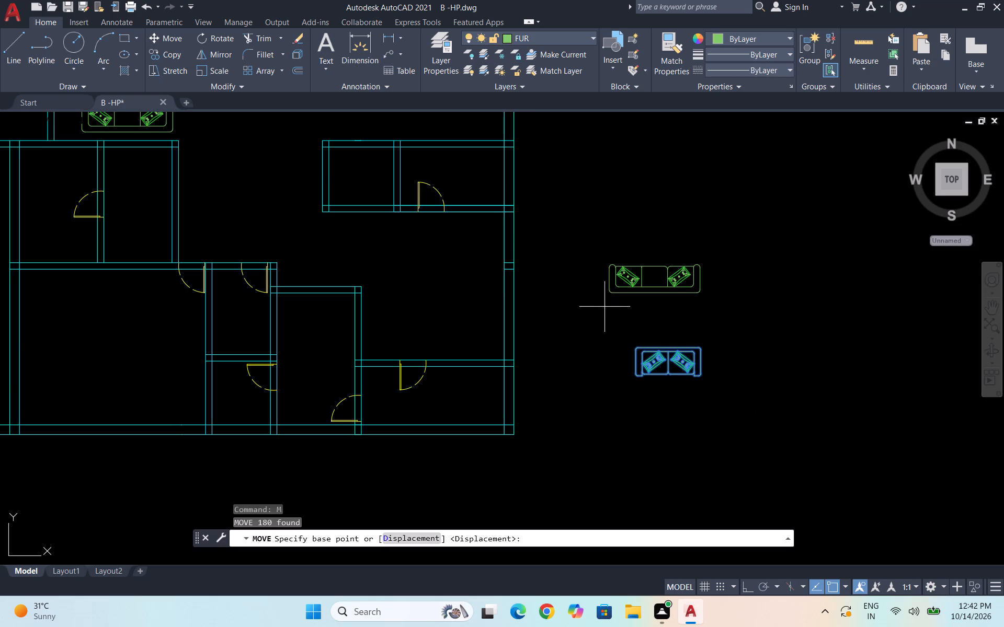
{"action": "left_click", "coordinate": [673, 350]}
{"action": "left_click", "coordinate": [672, 376]}
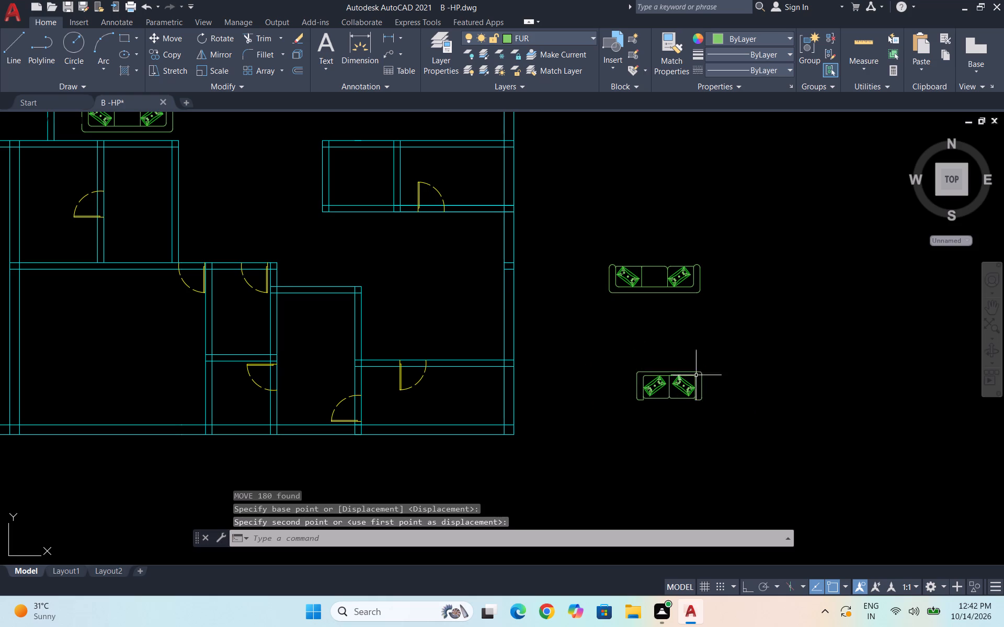
Rotate the whole two-seater sofa 90° counterclockwise about its northeast back corner with Ortho on, so its back faces west.
{"action": "left_click", "coordinate": [740, 446]}
{"action": "left_click", "coordinate": [620, 352]}
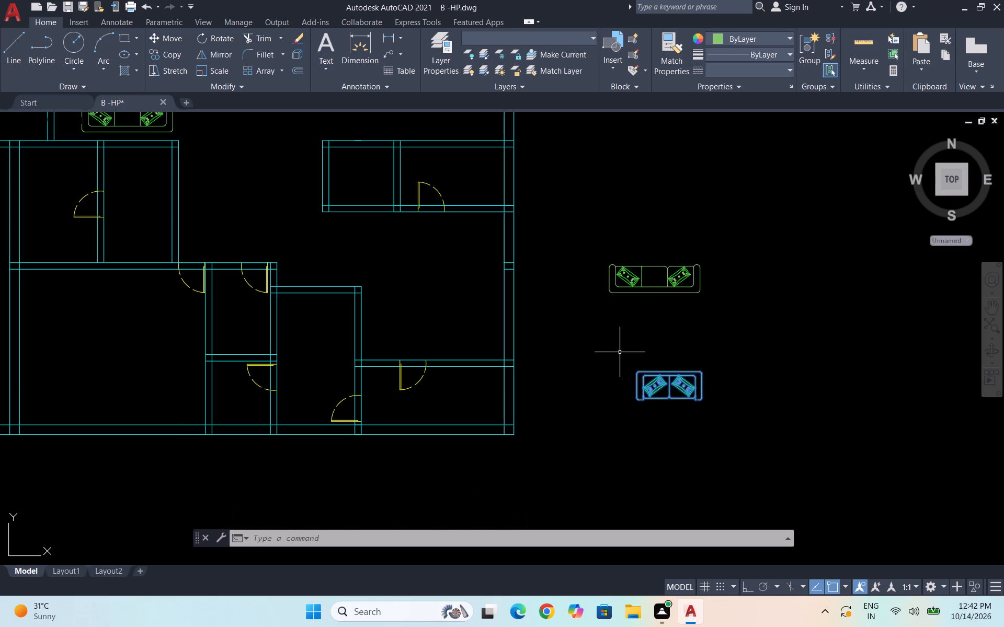
{"action": "type", "text": "RO"}
{"action": "key", "text": "Return"}
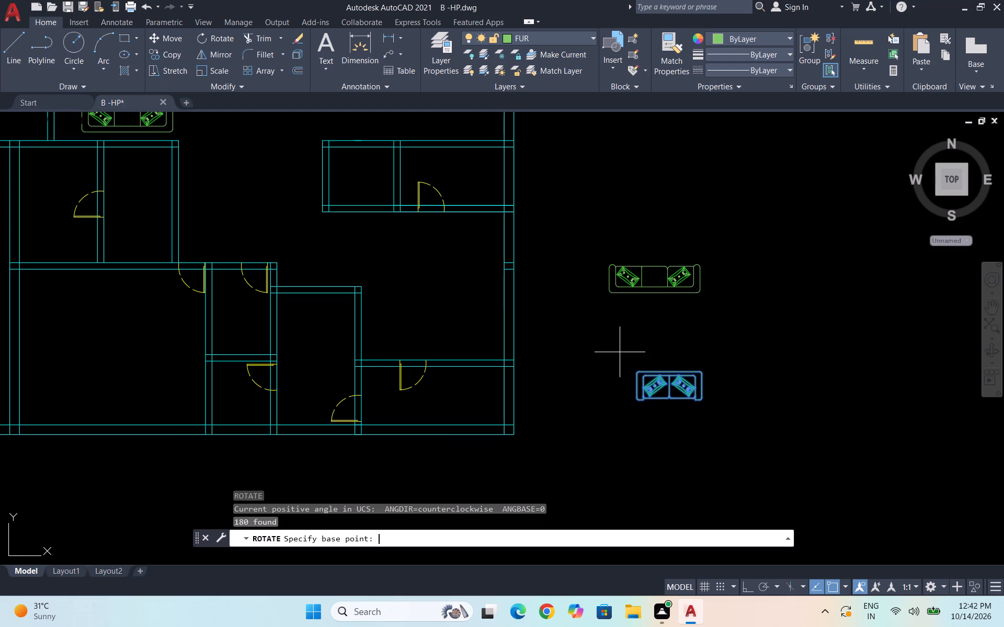
{"action": "left_click", "coordinate": [701, 374]}
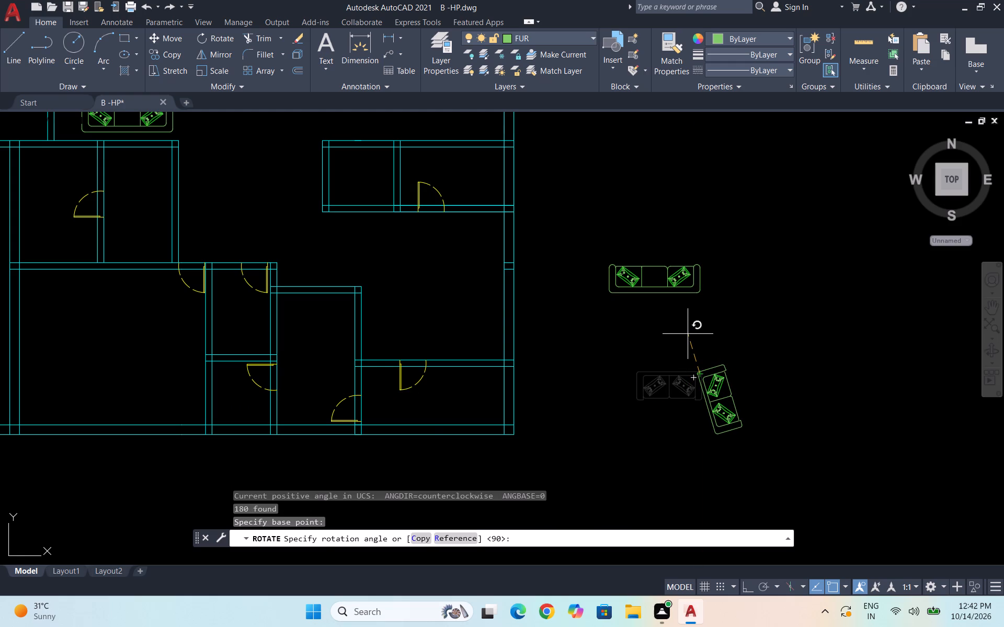
{"action": "key", "text": "F8"}
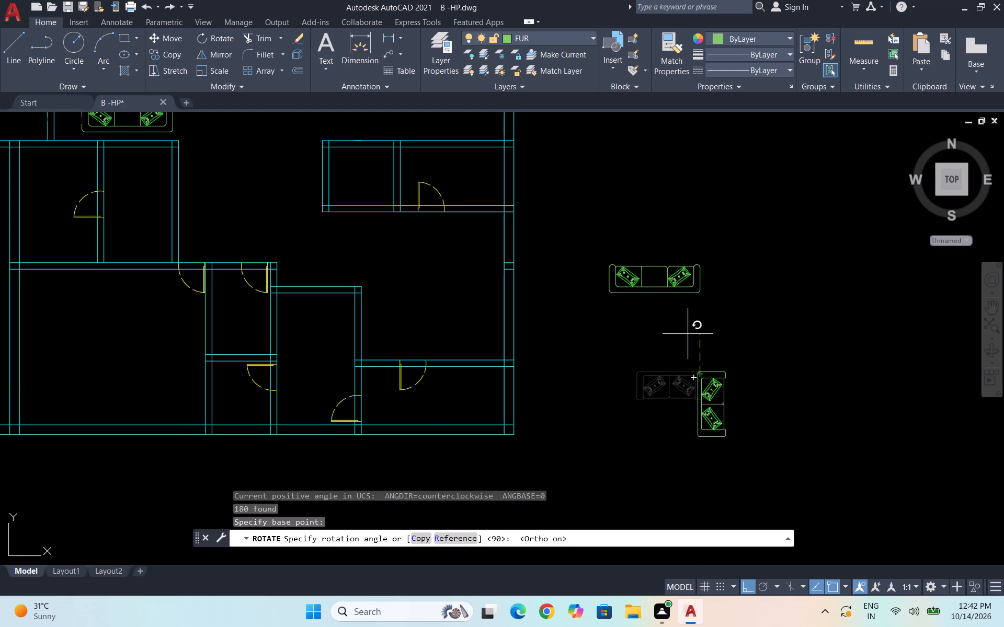
{"action": "left_click", "coordinate": [688, 334]}
{"action": "left_click", "coordinate": [690, 335]}
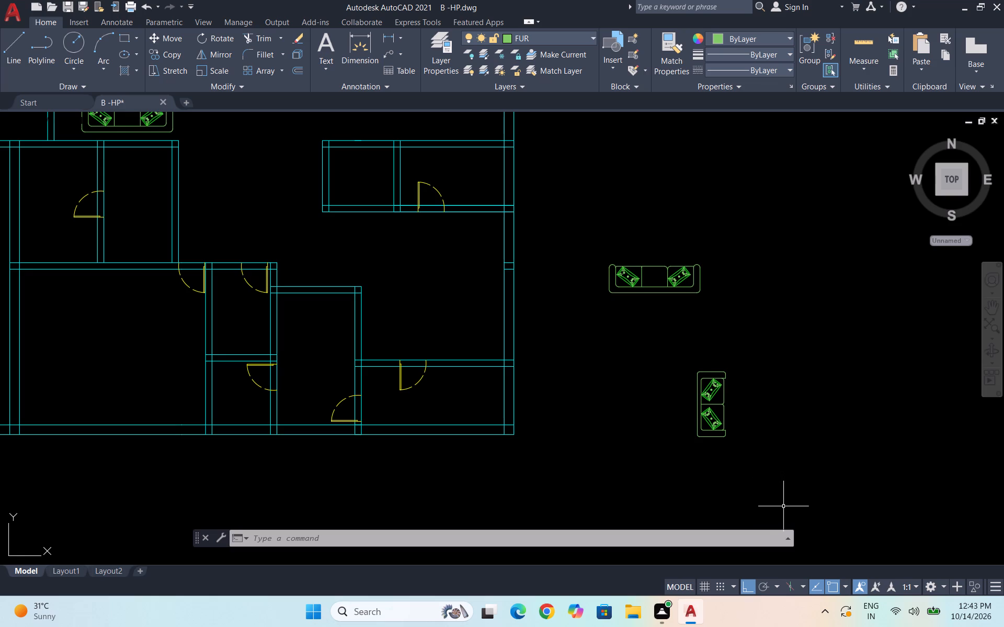
Copy the vertical two-seater sofa by its back midpoint into the living room, beside the west wall and northwest of the three-seater, with Ortho off.
{"action": "left_click", "coordinate": [785, 471]}
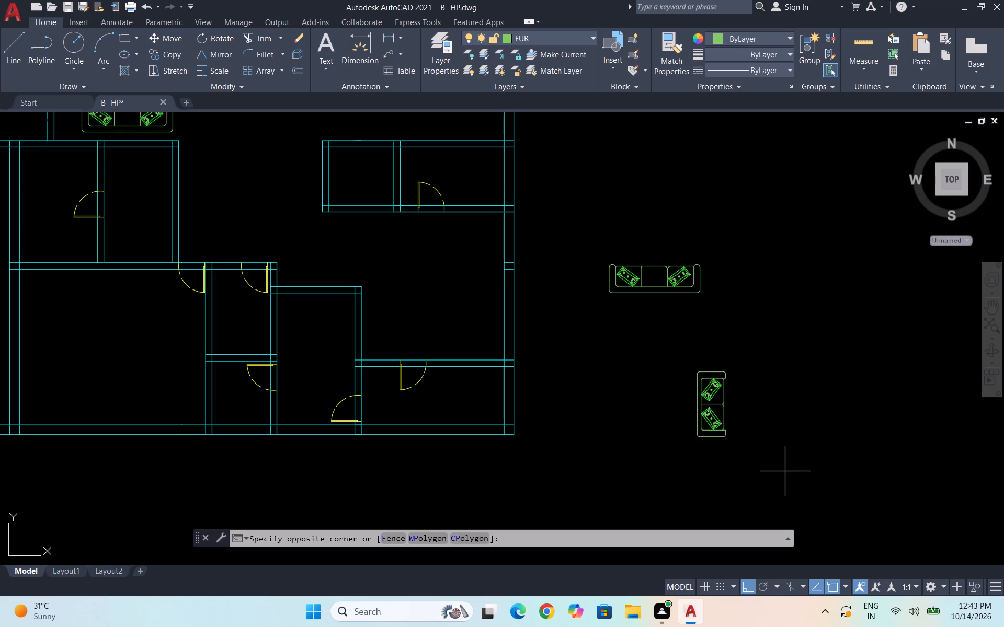
{"action": "left_click", "coordinate": [651, 326]}
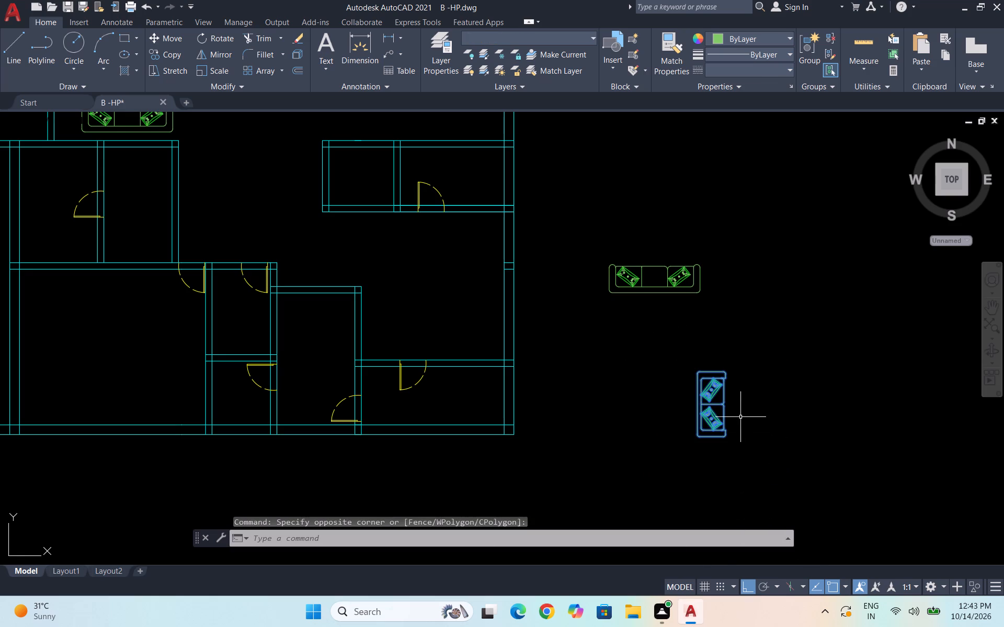
{"action": "type", "text": "CO"}
{"action": "key", "text": "Return"}
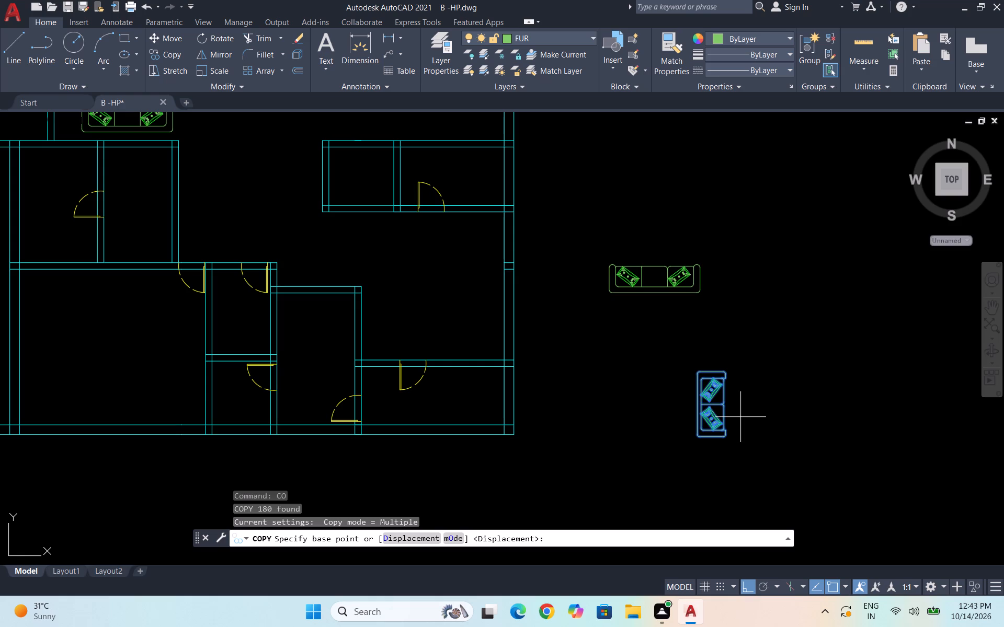
{"action": "left_click", "coordinate": [698, 406]}
{"action": "scroll", "coordinate": [704, 404], "scroll_direction": "down", "scroll_amount": 4}
{"action": "scroll", "coordinate": [615, 355], "scroll_direction": "up", "scroll_amount": 4}
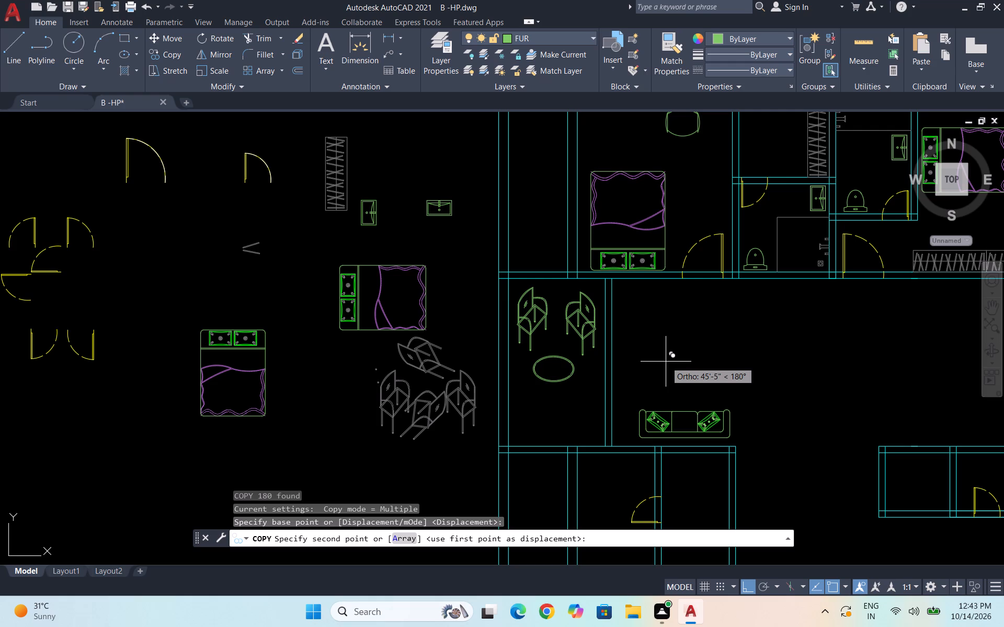
{"action": "scroll", "coordinate": [621, 372], "scroll_direction": "down", "scroll_amount": 1}
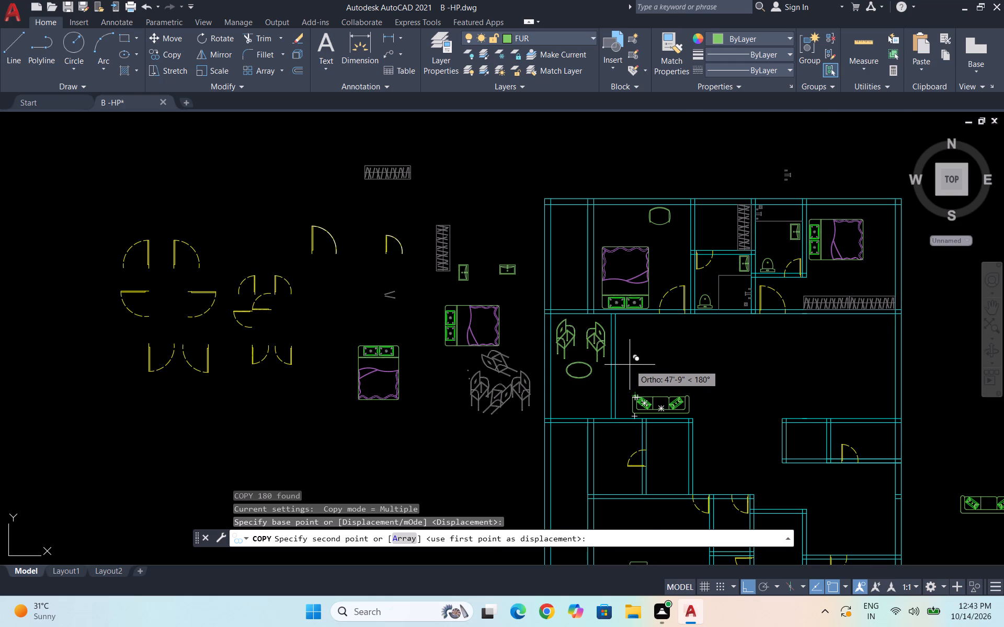
{"action": "scroll", "coordinate": [630, 365], "scroll_direction": "up", "scroll_amount": 1}
{"action": "scroll", "coordinate": [620, 368], "scroll_direction": "down", "scroll_amount": 1}
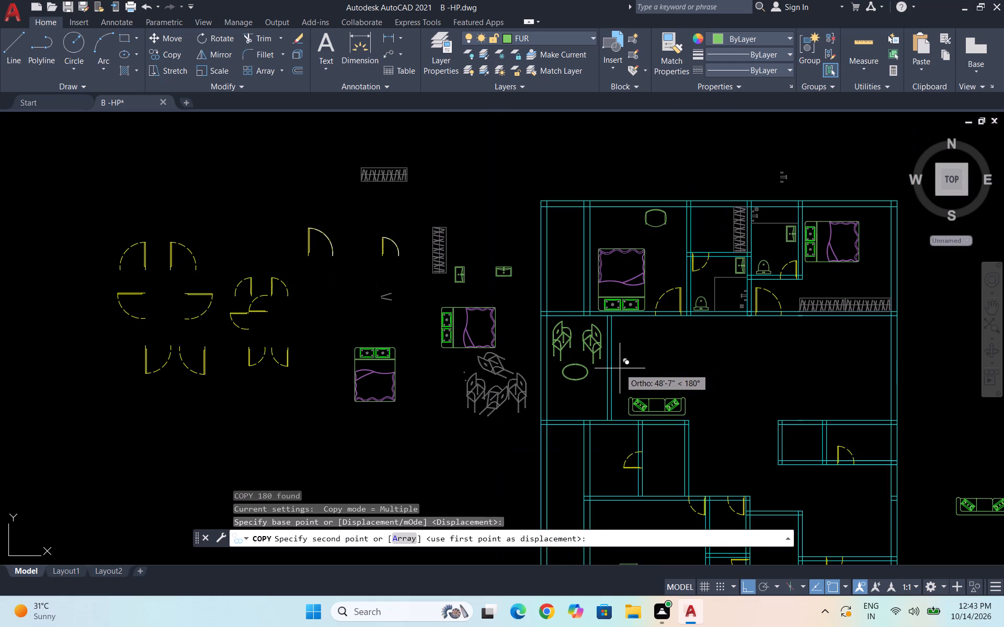
{"action": "scroll", "coordinate": [618, 380], "scroll_direction": "down", "scroll_amount": 1}
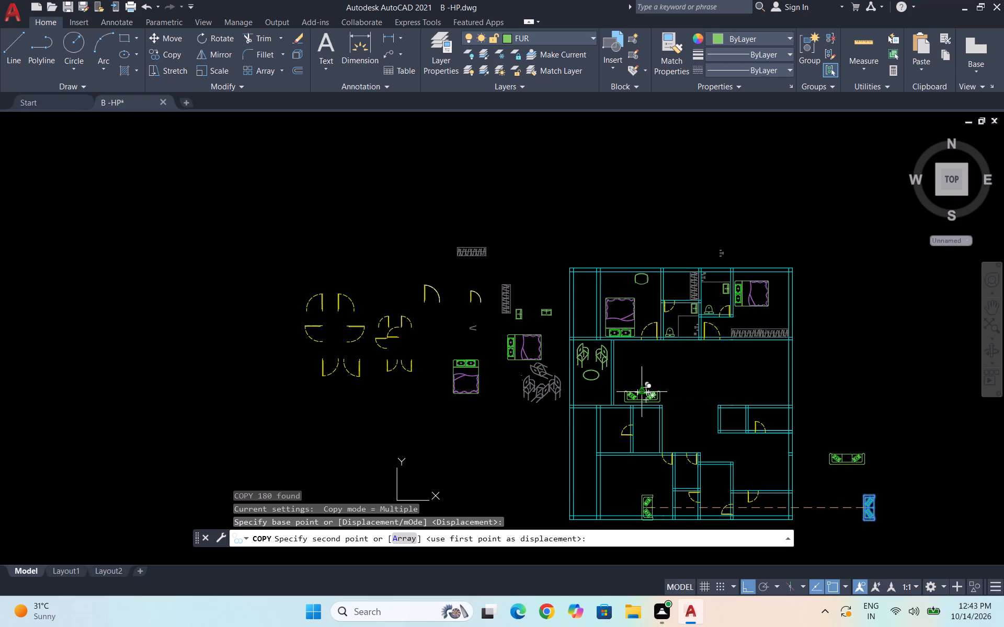
{"action": "key", "text": "F8"}
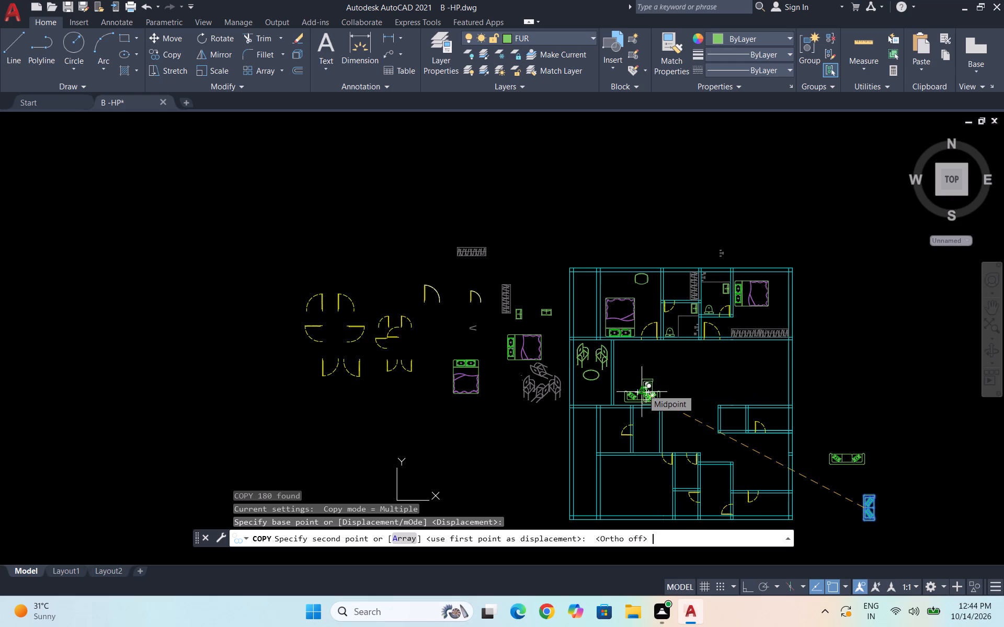
{"action": "scroll", "coordinate": [637, 374], "scroll_direction": "up", "scroll_amount": 2}
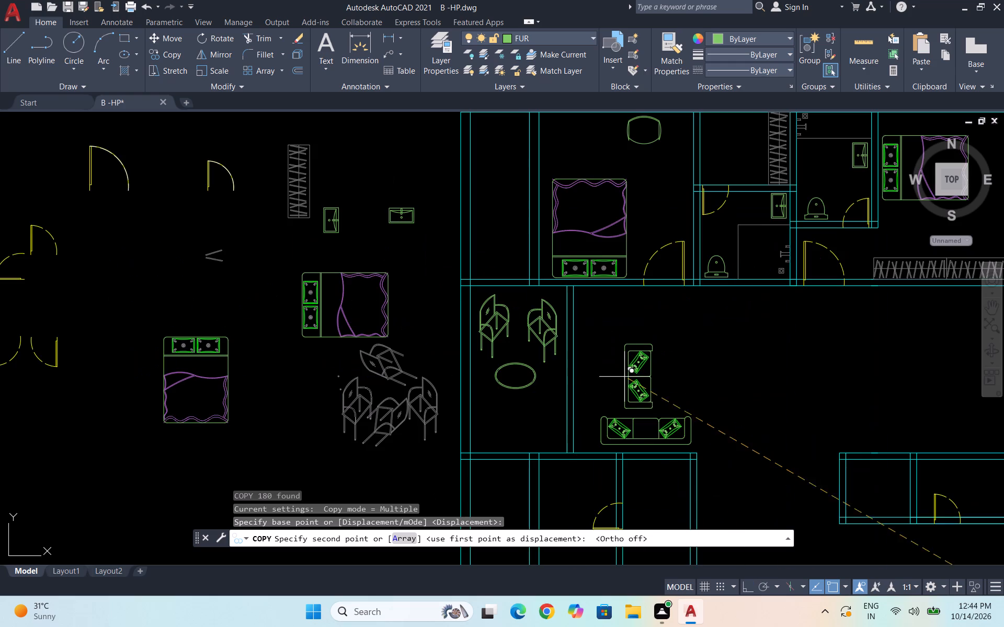
{"action": "scroll", "coordinate": [591, 375], "scroll_direction": "up", "scroll_amount": 1}
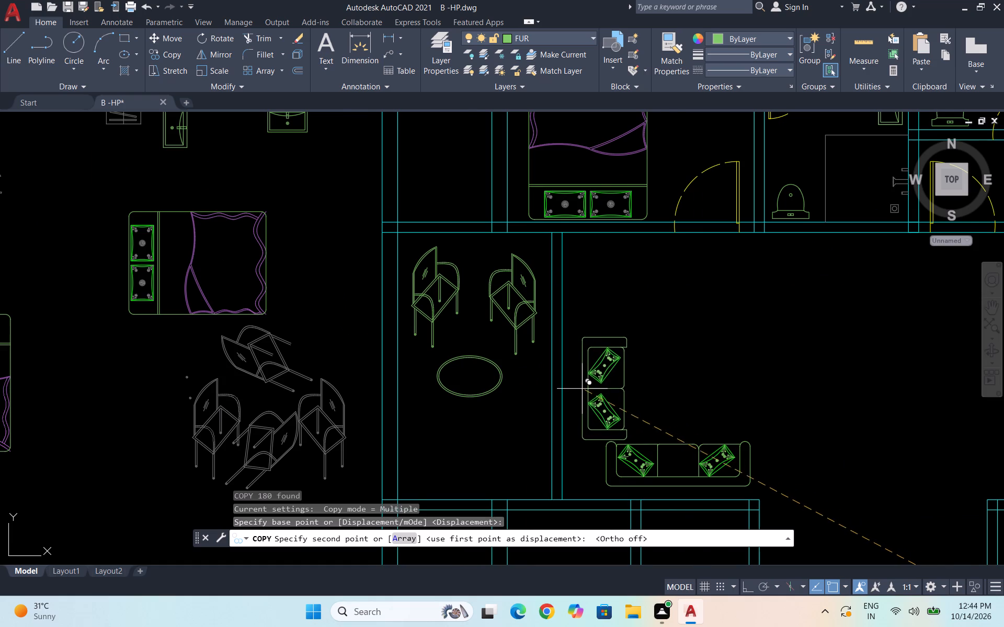
{"action": "scroll", "coordinate": [582, 389], "scroll_direction": "up", "scroll_amount": 2}
{"action": "left_click", "coordinate": [558, 369]}
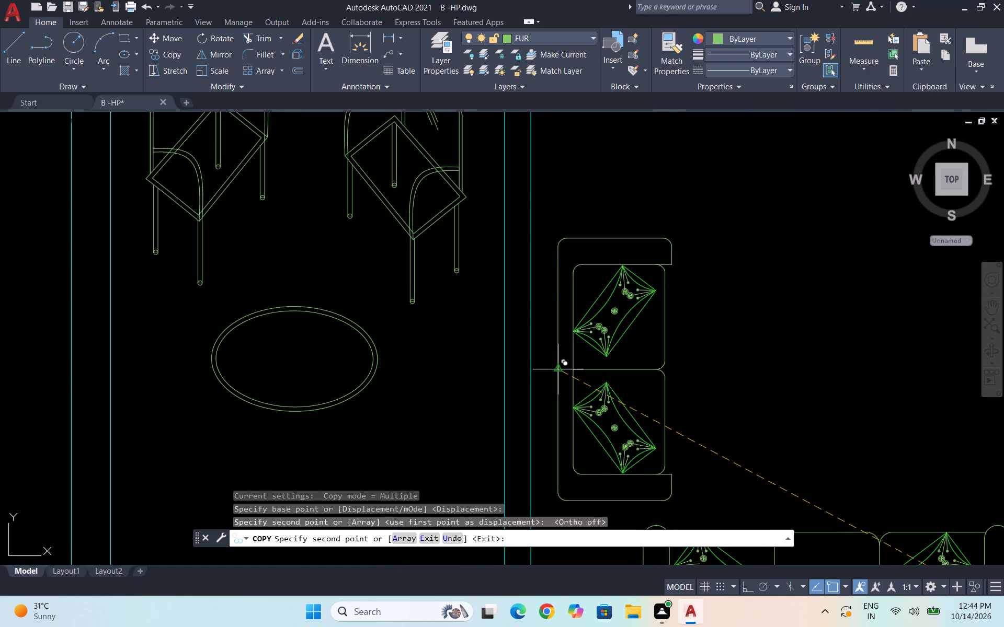
{"action": "key", "text": "Escape"}
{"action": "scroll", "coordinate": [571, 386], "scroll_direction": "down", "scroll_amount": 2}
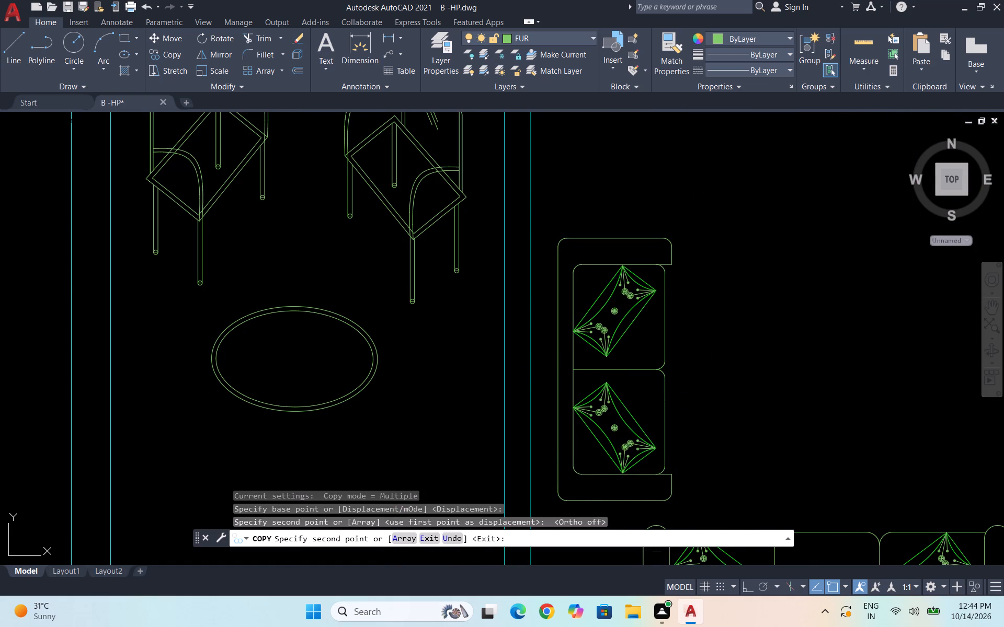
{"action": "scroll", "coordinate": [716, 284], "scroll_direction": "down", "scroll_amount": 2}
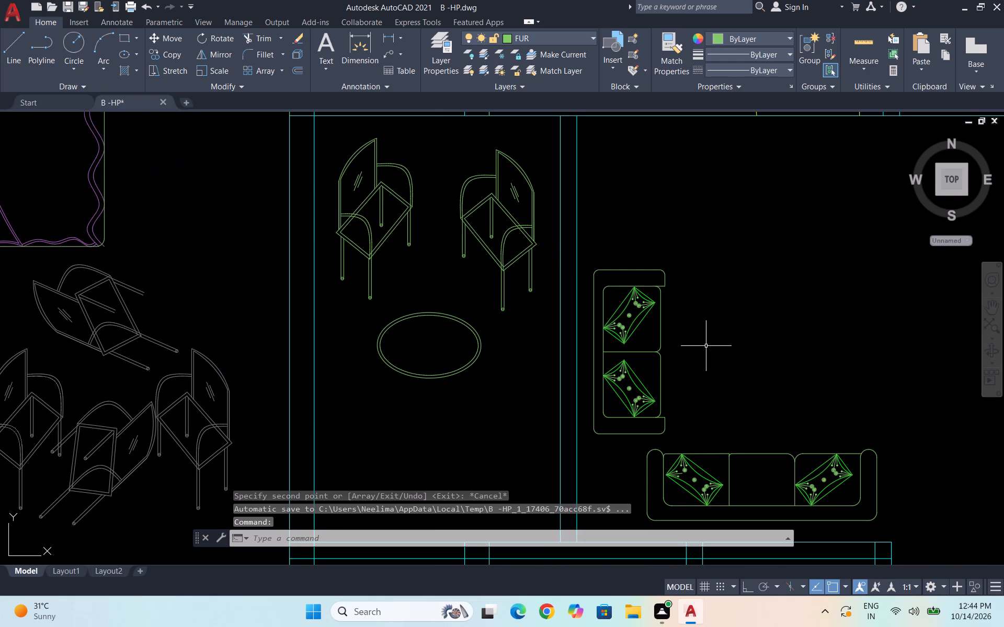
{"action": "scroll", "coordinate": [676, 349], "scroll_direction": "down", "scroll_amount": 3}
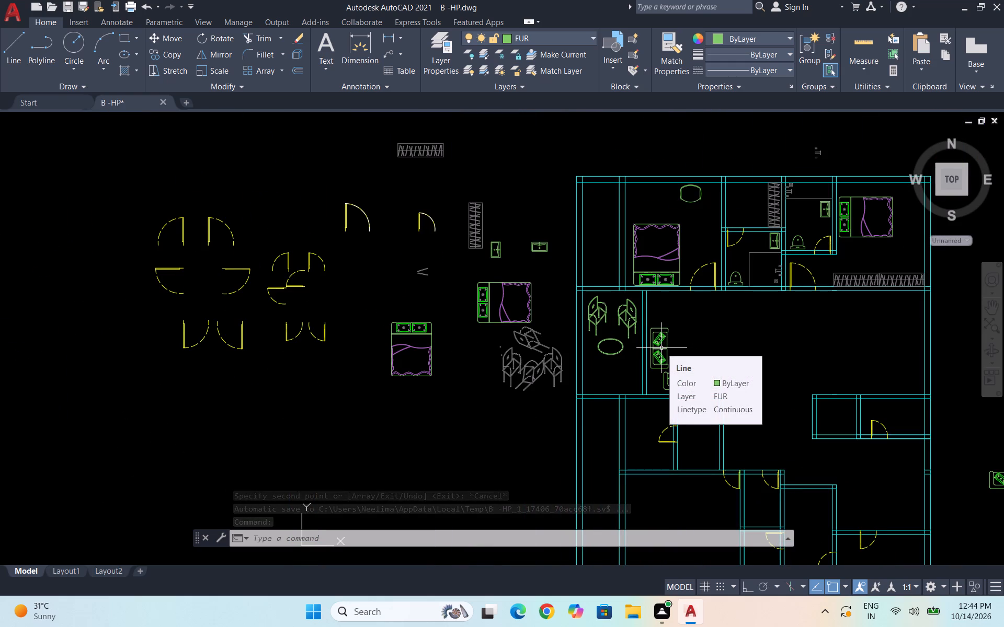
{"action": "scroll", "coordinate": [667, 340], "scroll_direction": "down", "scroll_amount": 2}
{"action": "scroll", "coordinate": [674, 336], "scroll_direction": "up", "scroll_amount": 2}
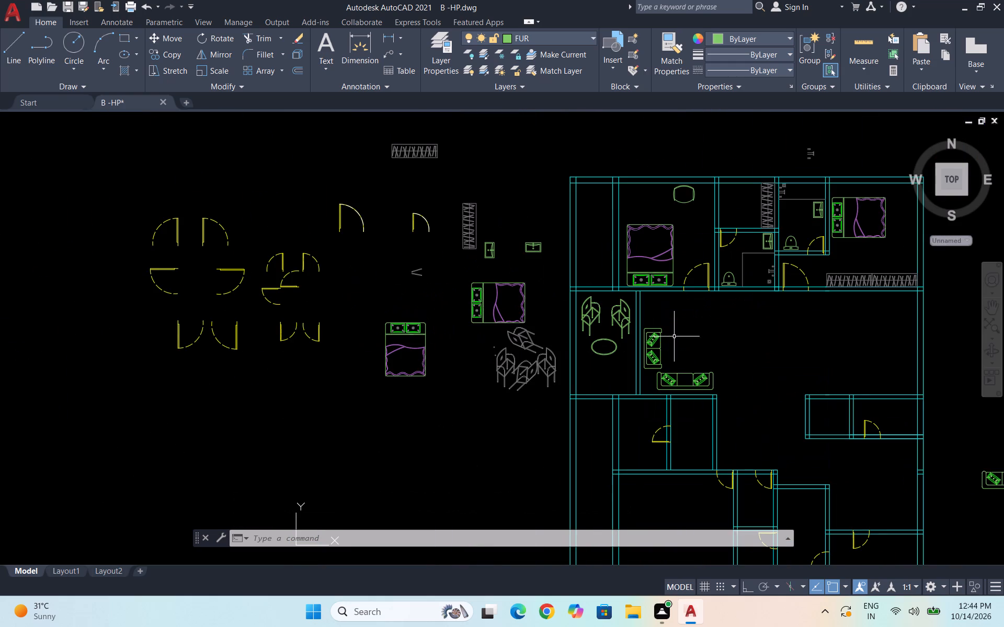
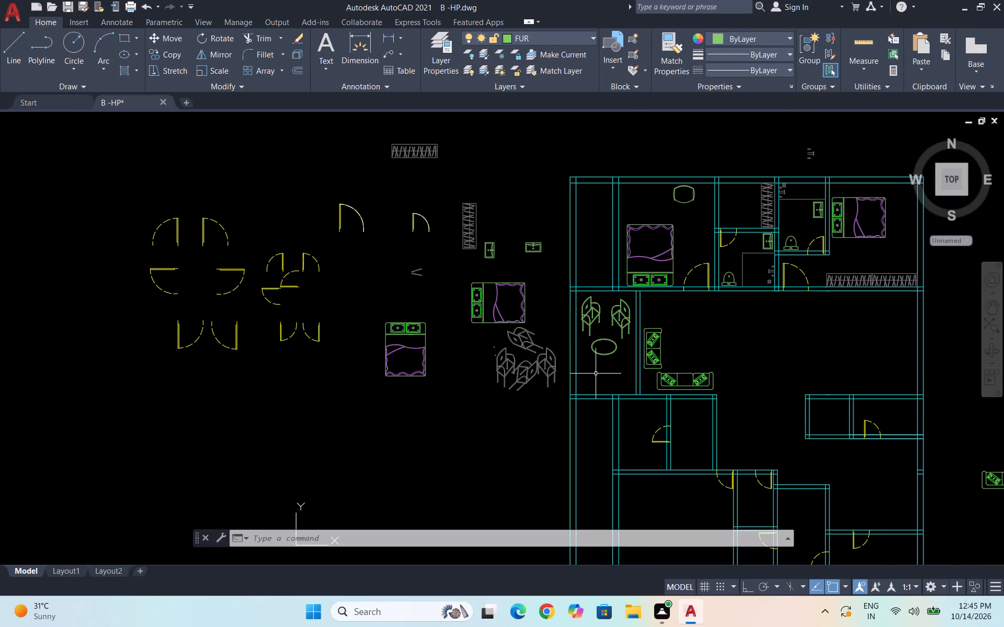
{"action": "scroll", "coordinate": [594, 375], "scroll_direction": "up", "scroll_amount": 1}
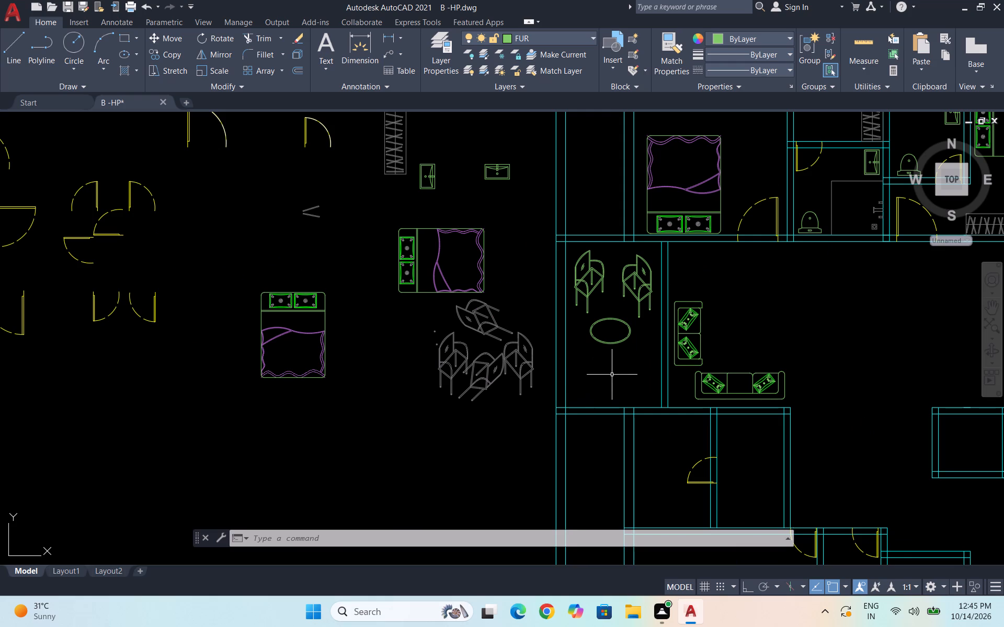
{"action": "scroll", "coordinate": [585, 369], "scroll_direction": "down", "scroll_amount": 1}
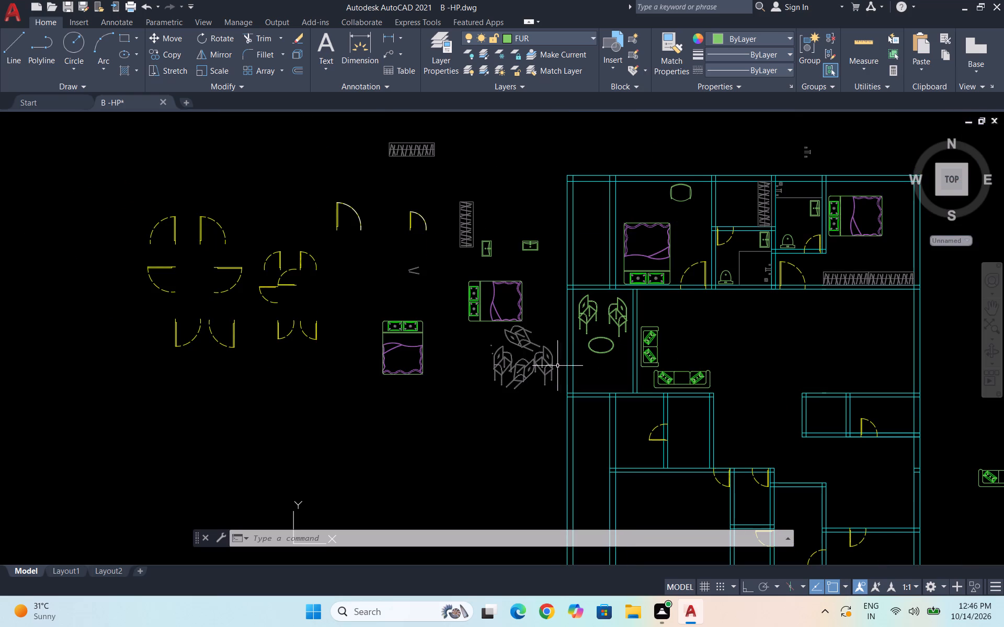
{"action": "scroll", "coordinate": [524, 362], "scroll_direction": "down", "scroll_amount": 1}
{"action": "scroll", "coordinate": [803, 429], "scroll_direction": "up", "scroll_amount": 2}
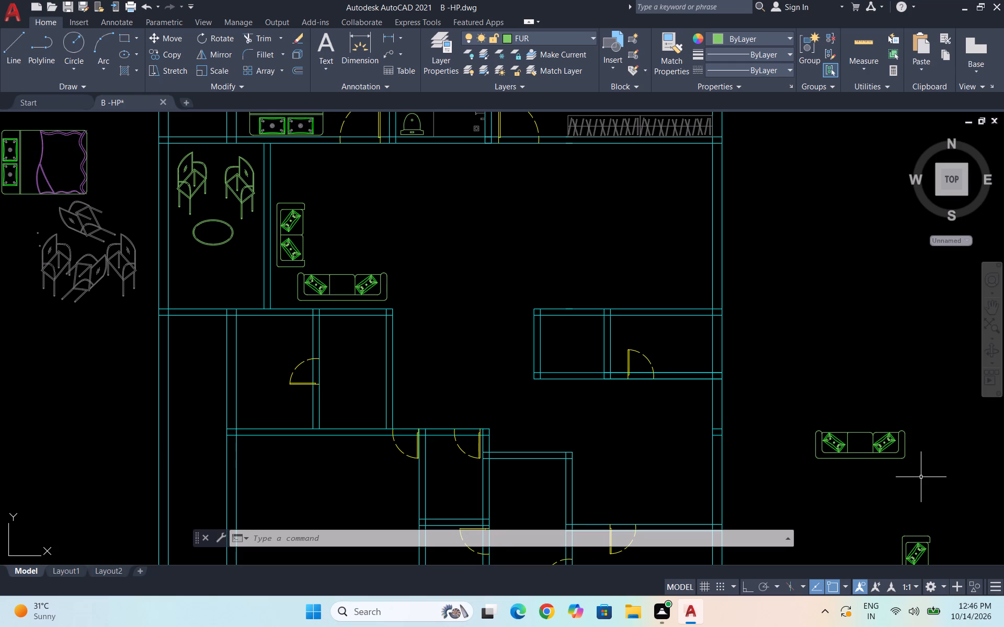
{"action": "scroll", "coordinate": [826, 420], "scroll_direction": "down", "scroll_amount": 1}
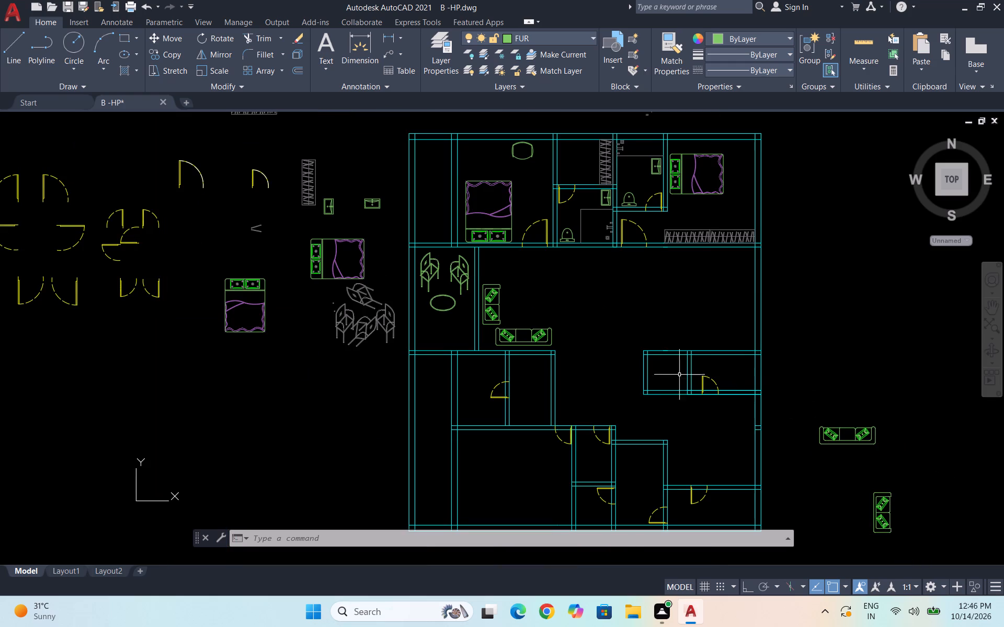
Draw a rectangle about 3'-1" by 1'-10" in front of the living-room sofas, on layer LT with linetype ACAD_ISO02W100.
{"action": "scroll", "coordinate": [501, 316], "scroll_direction": "up", "scroll_amount": 3}
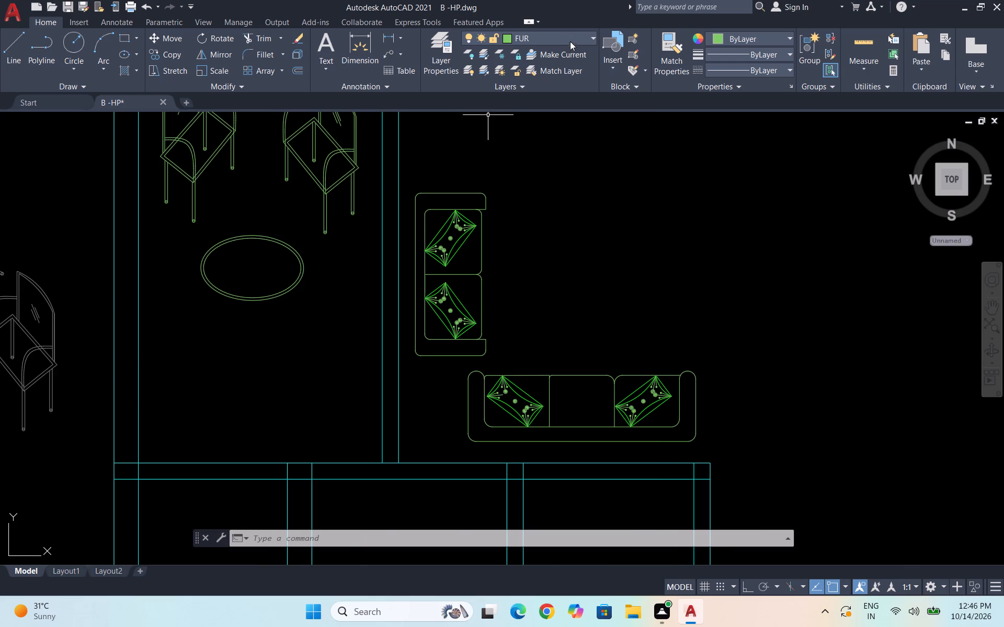
{"action": "left_click", "coordinate": [568, 36]}
{"action": "left_click", "coordinate": [537, 132]}
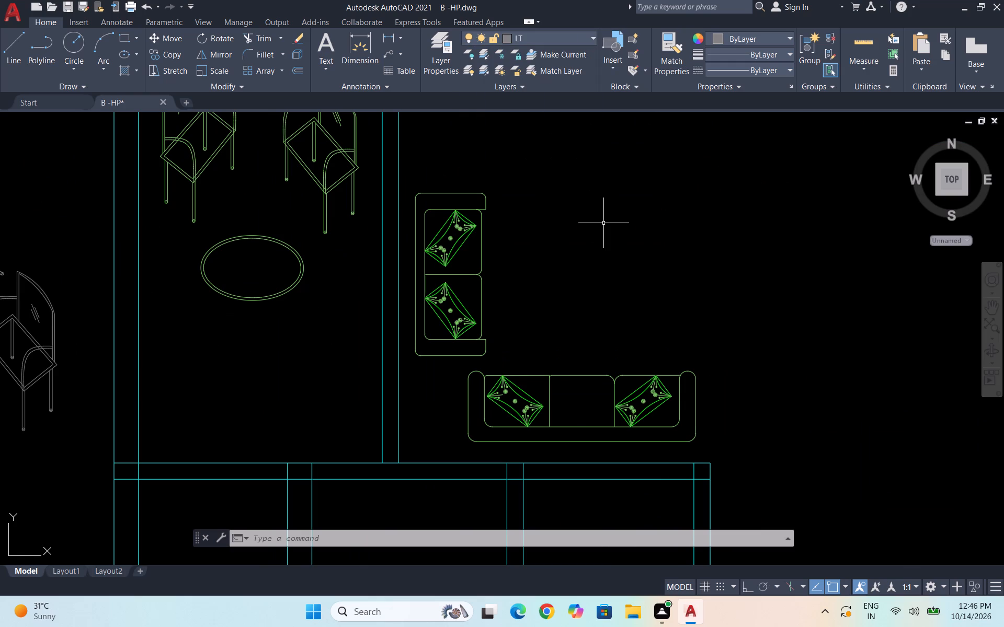
{"action": "type", "text": "REC"}
{"action": "key", "text": "Return"}
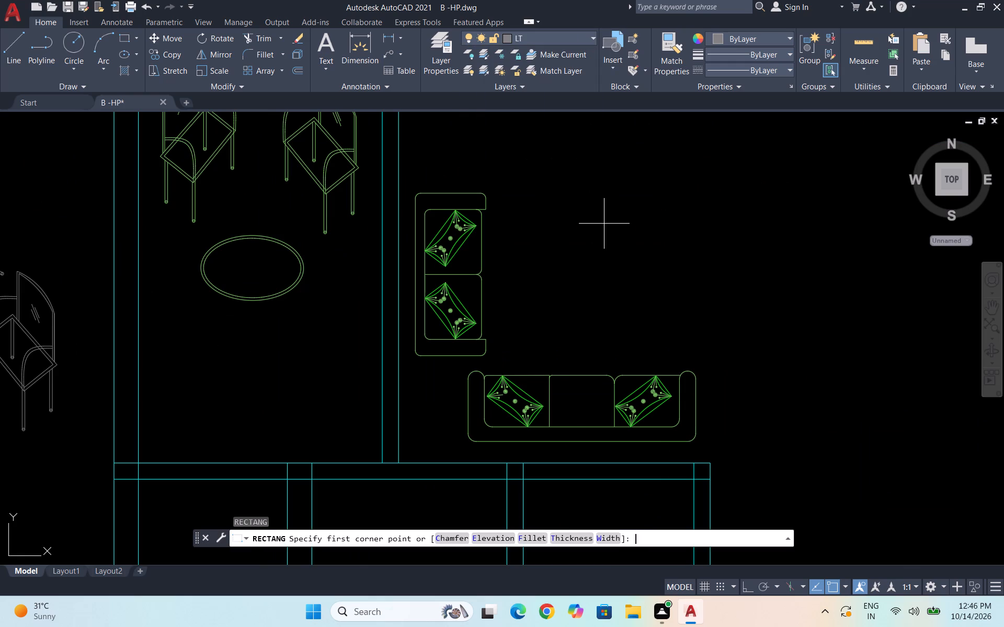
{"action": "left_click", "coordinate": [793, 65]}
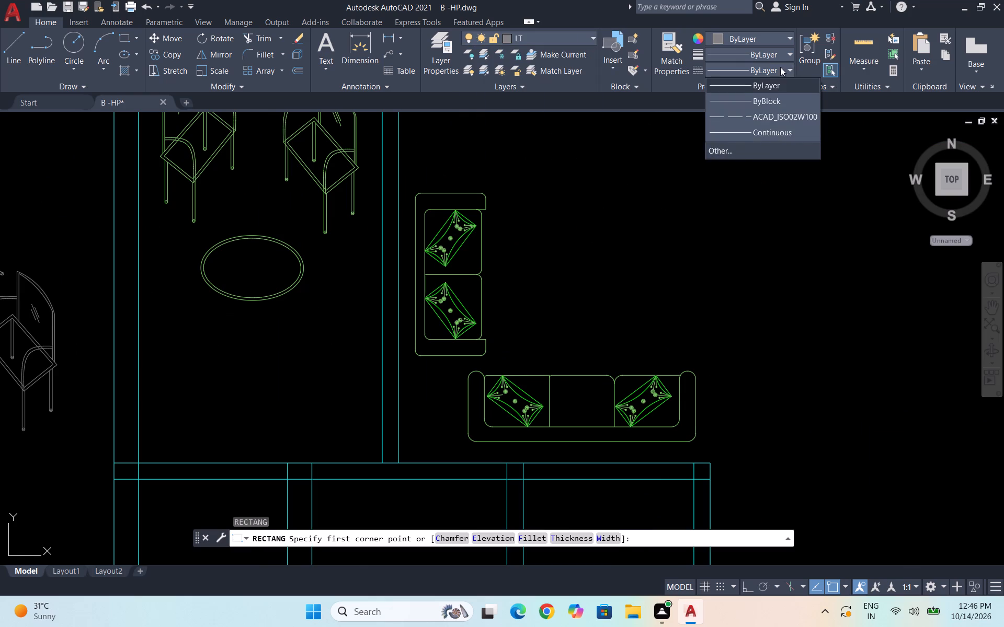
{"action": "left_click", "coordinate": [755, 116]}
{"action": "type", "text": "REC"}
{"action": "key", "text": "BackSpace"}
{"action": "key", "text": "BackSpace"}
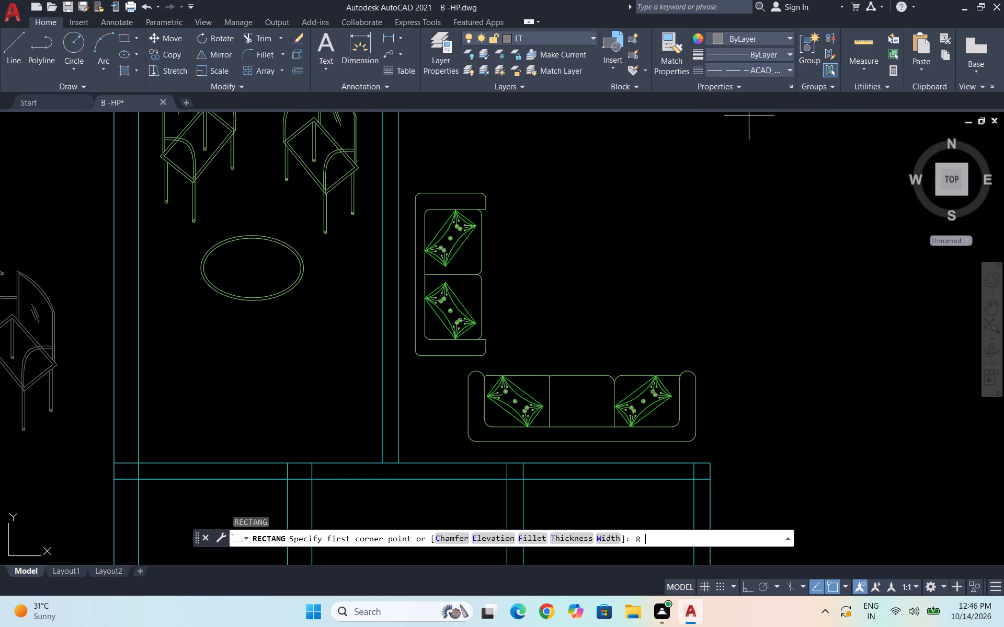
{"action": "key", "text": "BackSpace"}
{"action": "left_click", "coordinate": [653, 304]}
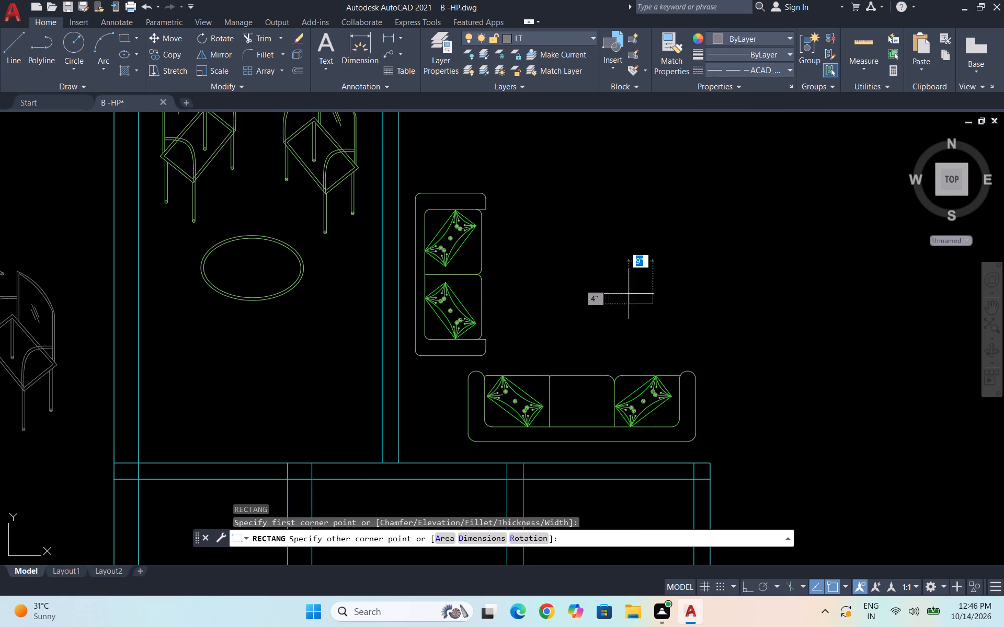
{"action": "left_click", "coordinate": [553, 244]}
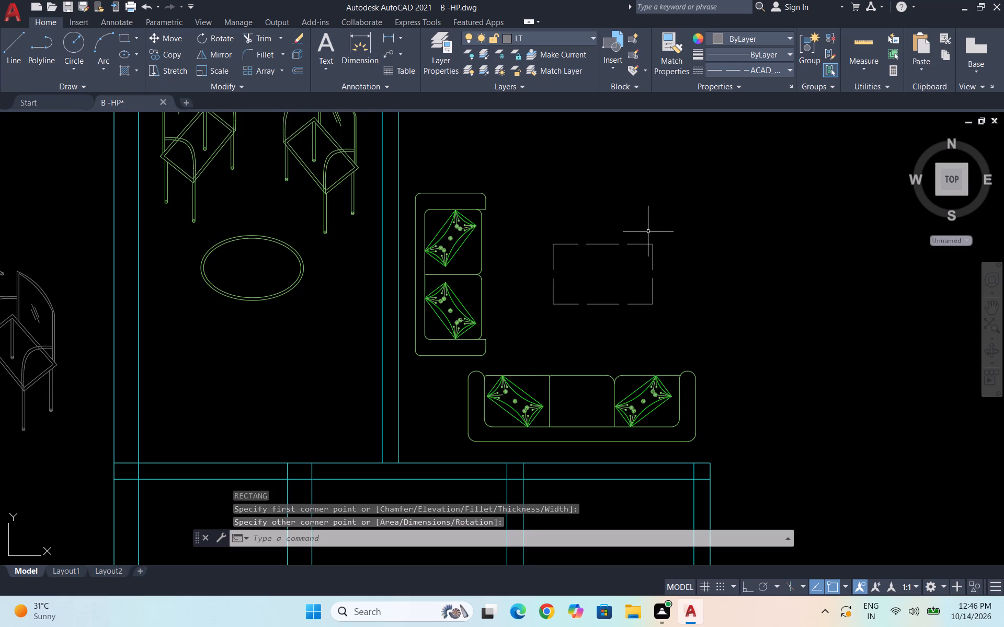
Make DOT the current layer.
{"action": "scroll", "coordinate": [498, 239], "scroll_direction": "down", "scroll_amount": 1}
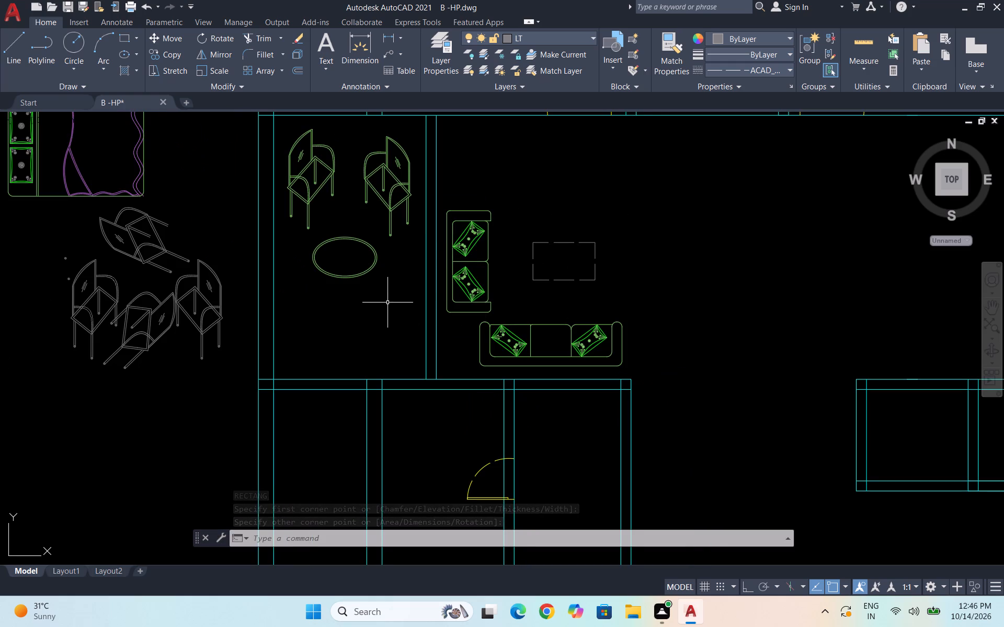
{"action": "scroll", "coordinate": [385, 304], "scroll_direction": "down", "scroll_amount": 1}
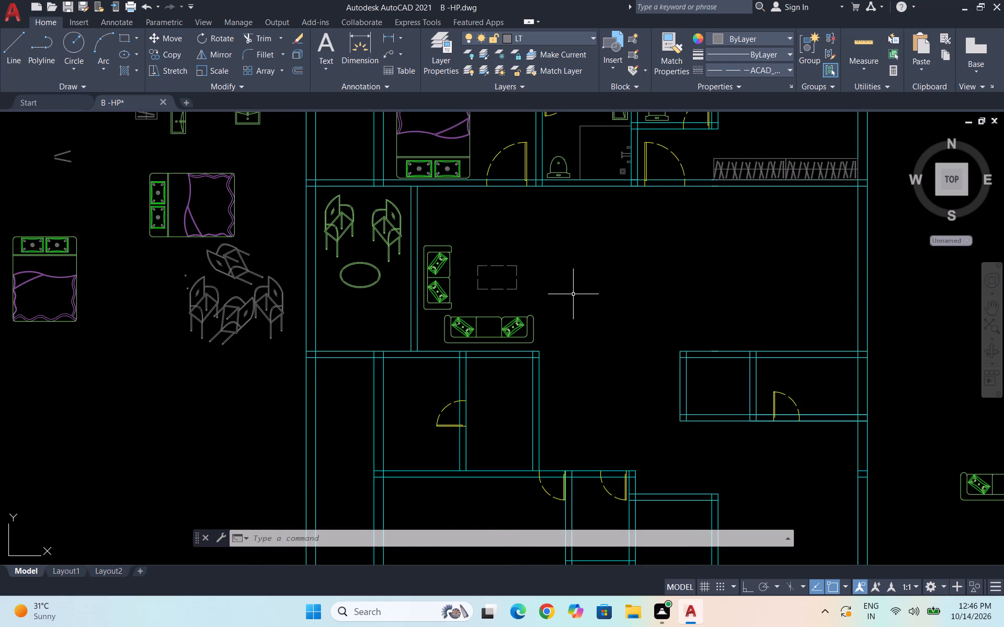
{"action": "scroll", "coordinate": [612, 293], "scroll_direction": "up", "scroll_amount": 1}
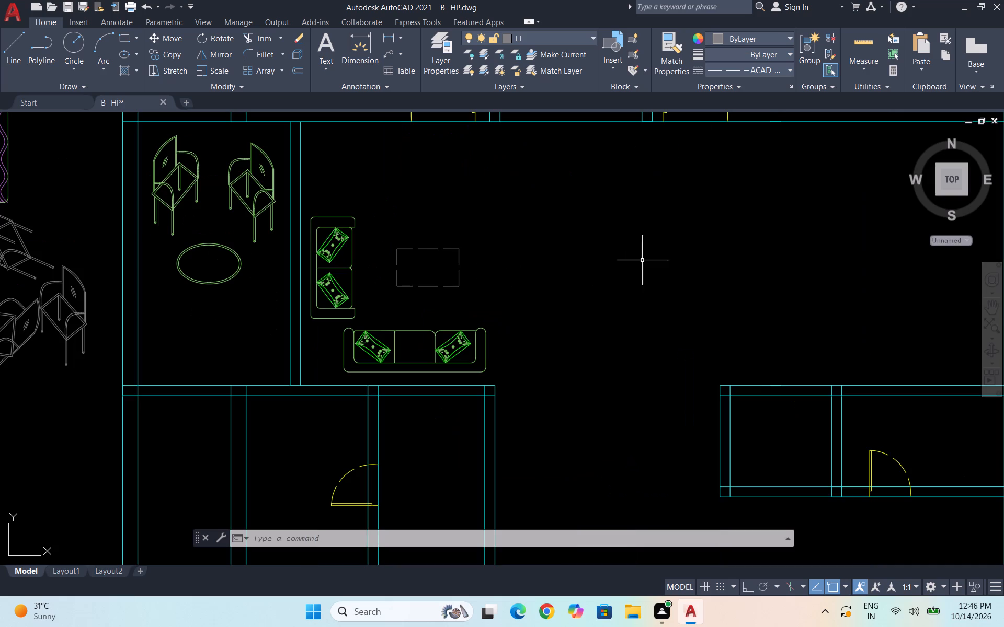
{"action": "scroll", "coordinate": [675, 253], "scroll_direction": "down", "scroll_amount": 1}
{"action": "left_click", "coordinate": [557, 43]}
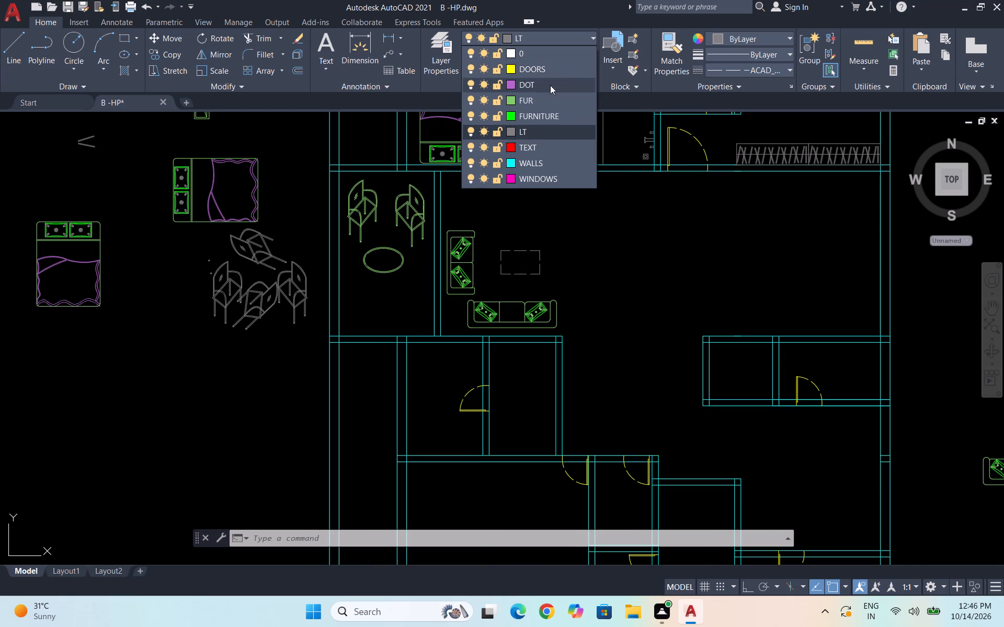
{"action": "left_click", "coordinate": [533, 88]}
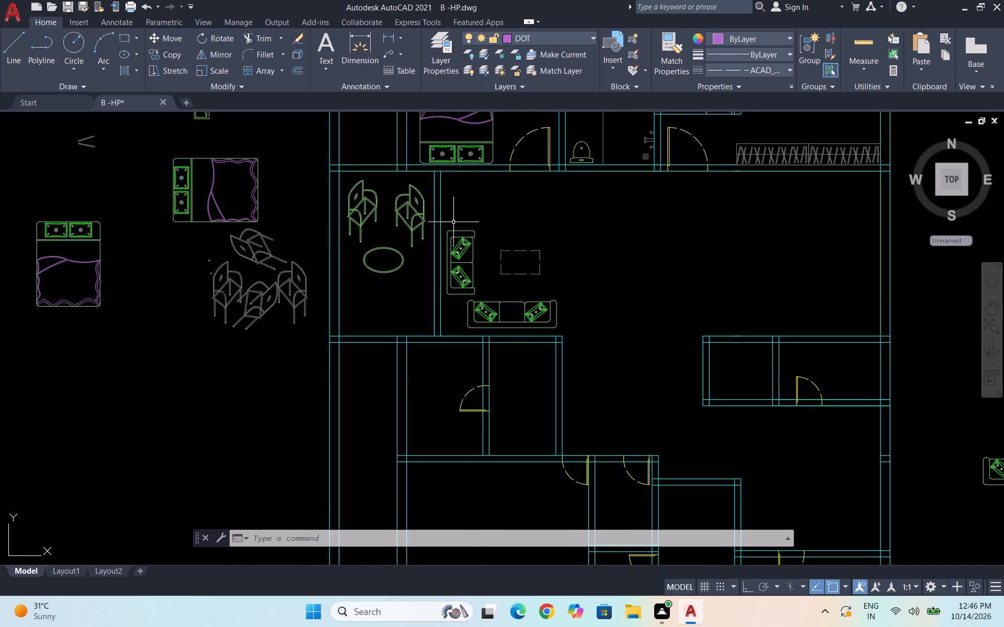
Change the dashed rectangle in front of the living-room sofas to layer DOT and clear the selection.
{"action": "scroll", "coordinate": [508, 268], "scroll_direction": "up", "scroll_amount": 2}
{"action": "left_click", "coordinate": [635, 280]}
{"action": "left_click", "coordinate": [532, 176]}
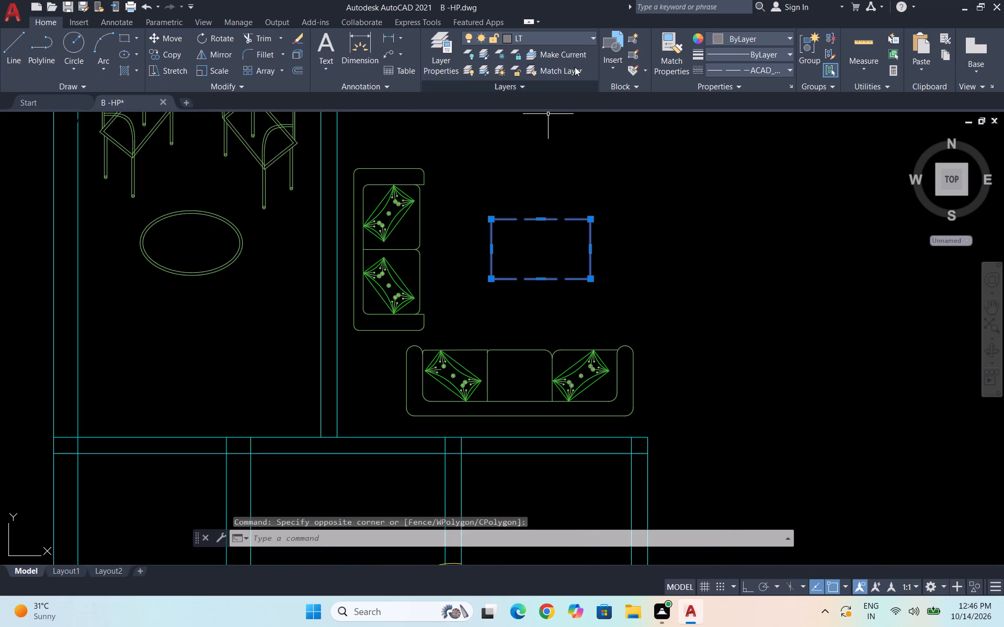
{"action": "left_click", "coordinate": [585, 34]}
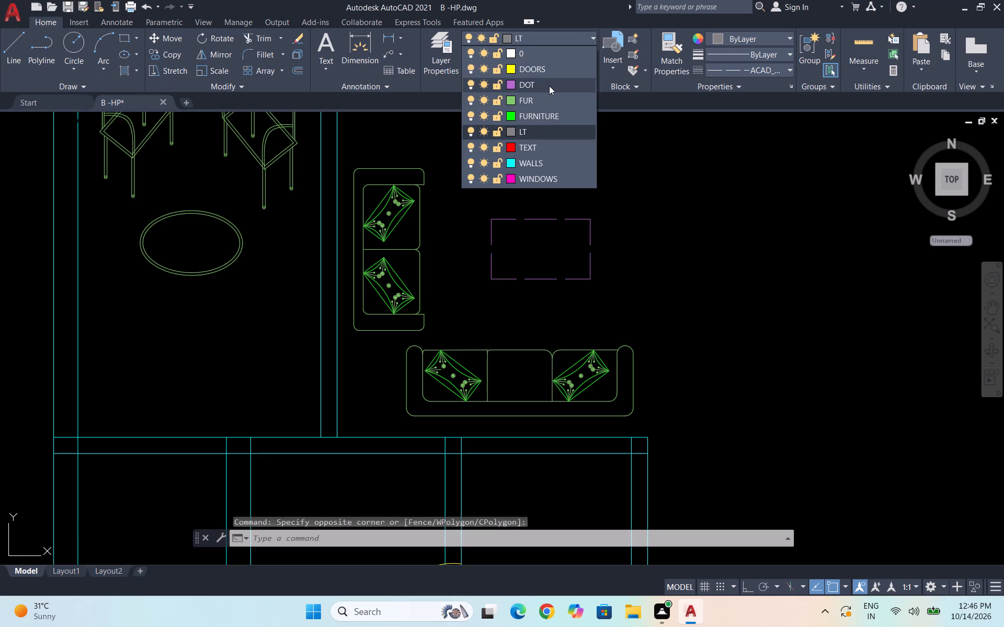
{"action": "left_click", "coordinate": [549, 86]}
{"action": "scroll", "coordinate": [515, 281], "scroll_direction": "down", "scroll_amount": 1}
{"action": "key", "text": "Escape"}
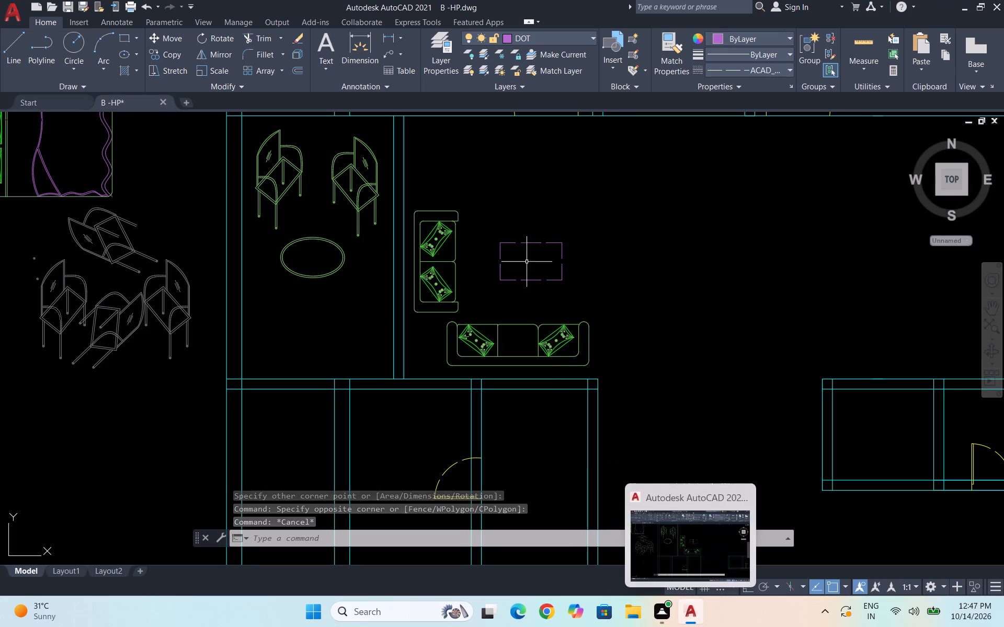
{"action": "scroll", "coordinate": [516, 229], "scroll_direction": "up", "scroll_amount": 1}
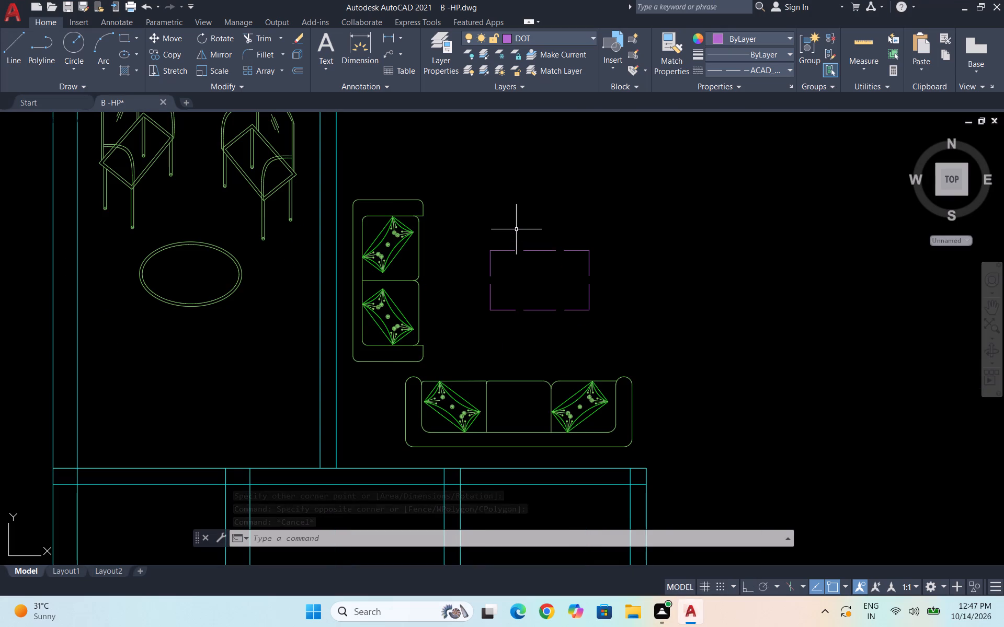
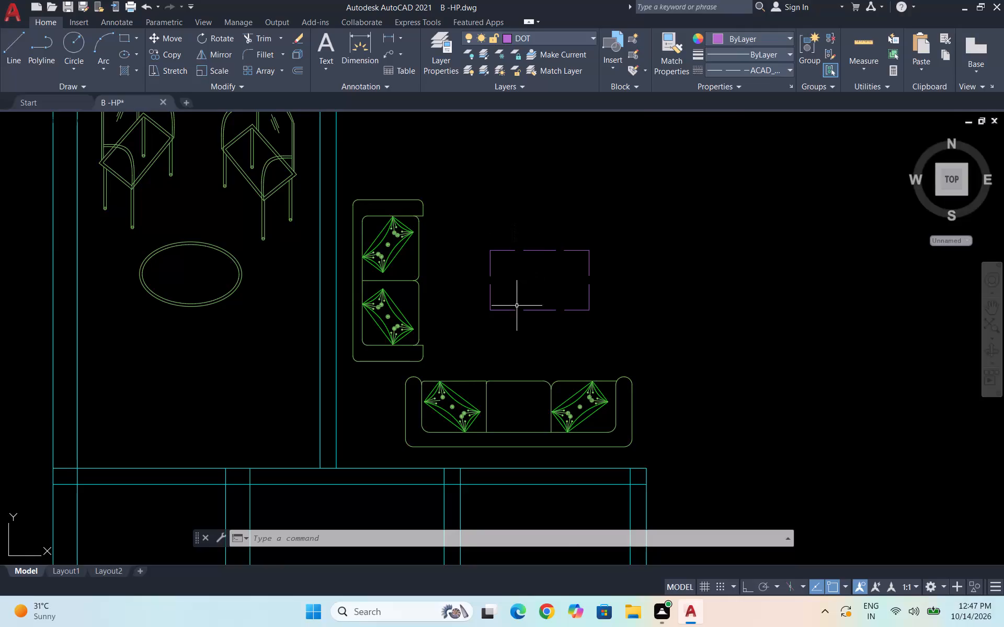
Draw a vertical dashed line about 6'-2" long in the open area to the right of the living-room sofas, with Ortho on.
{"action": "scroll", "coordinate": [465, 324], "scroll_direction": "down", "scroll_amount": 2}
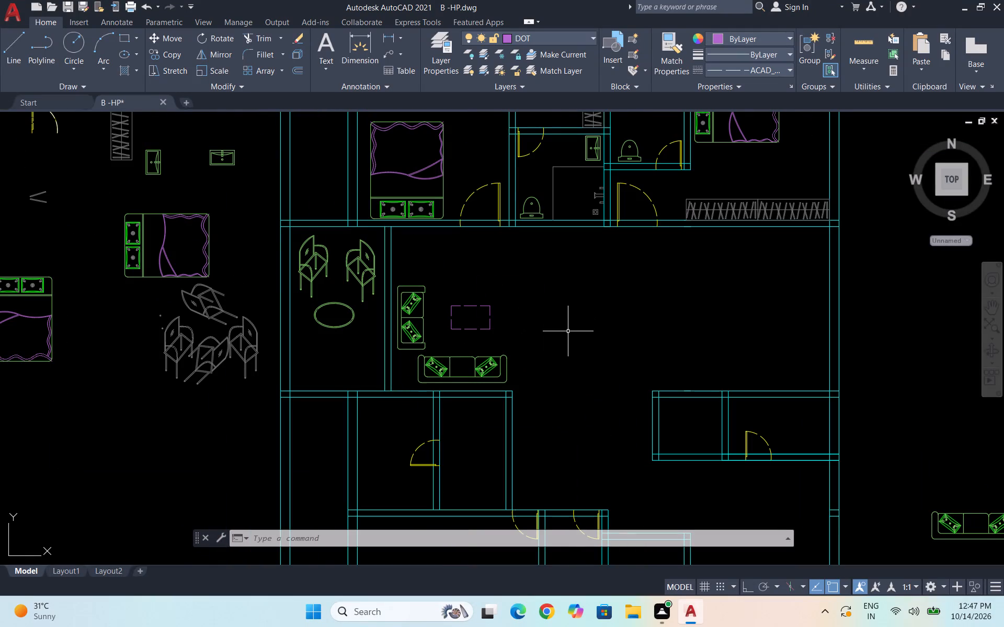
{"action": "key", "text": "l"}
{"action": "key", "text": "Return"}
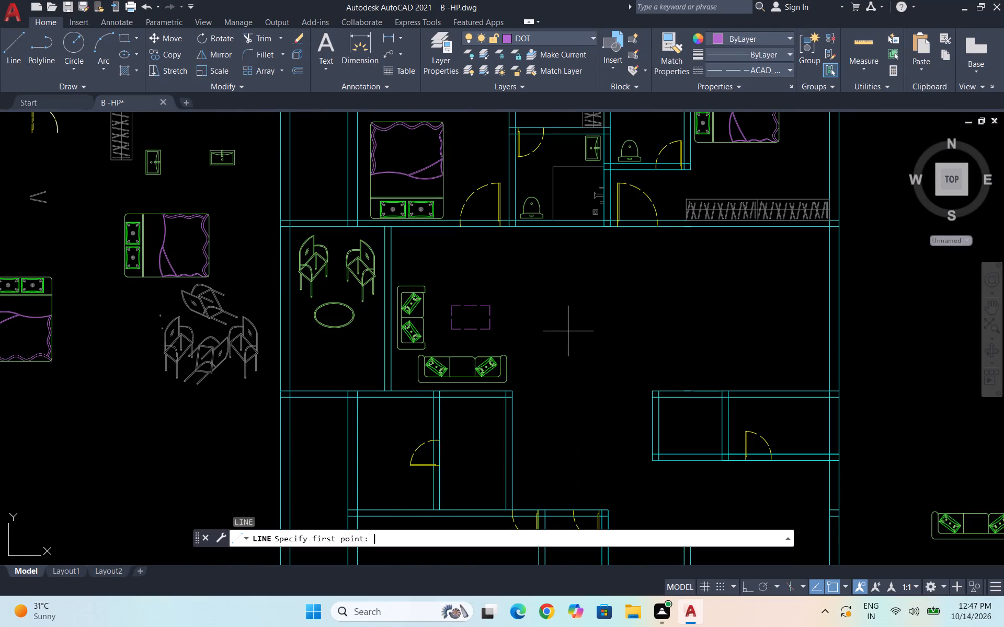
{"action": "scroll", "coordinate": [547, 354], "scroll_direction": "up", "scroll_amount": 1}
{"action": "left_click", "coordinate": [579, 398]}
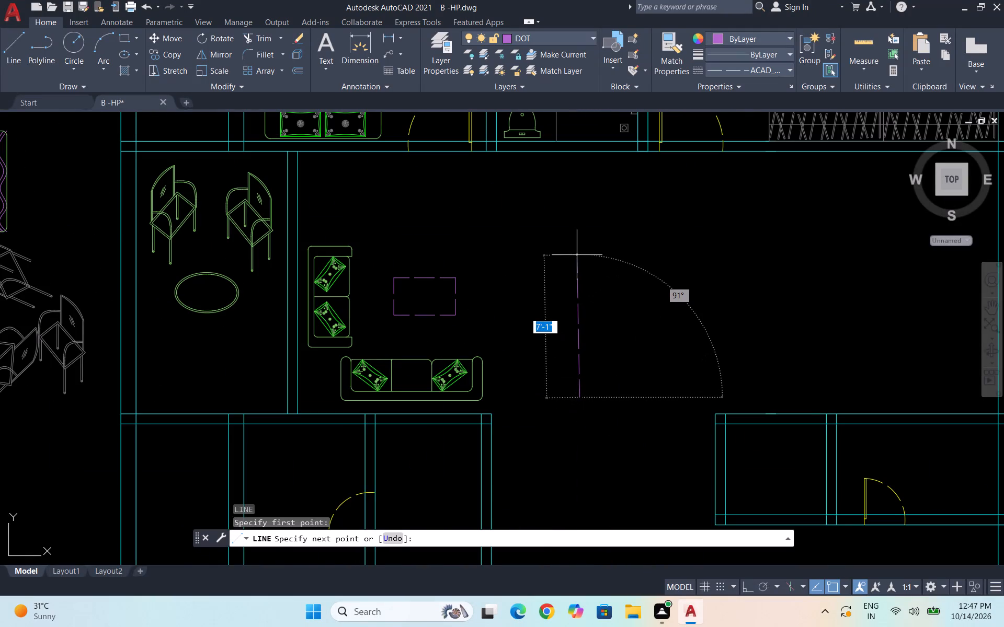
{"action": "key", "text": "F8"}
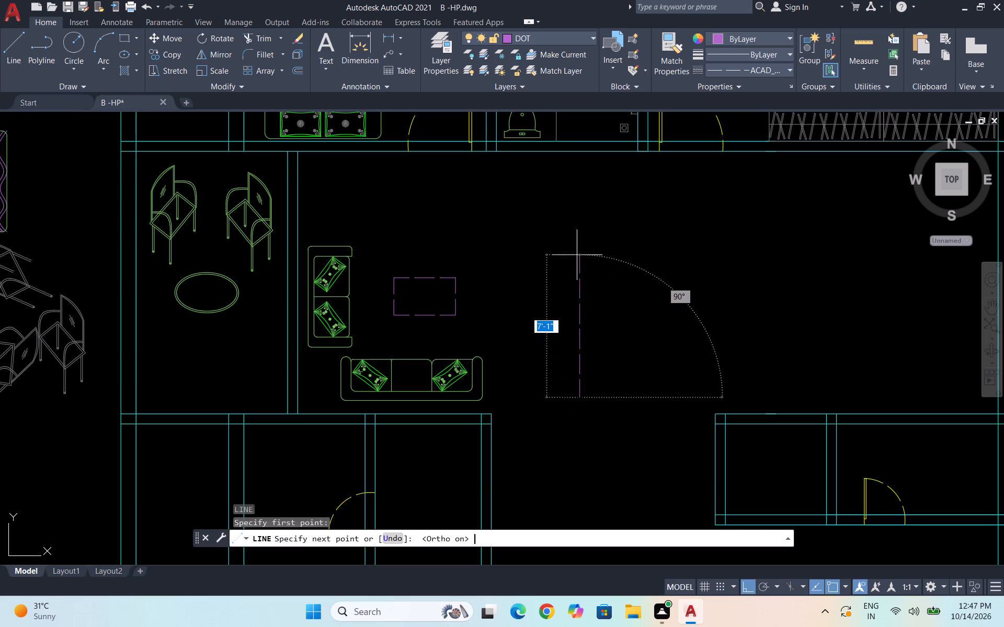
{"action": "left_click", "coordinate": [577, 255]}
{"action": "left_click", "coordinate": [581, 273]}
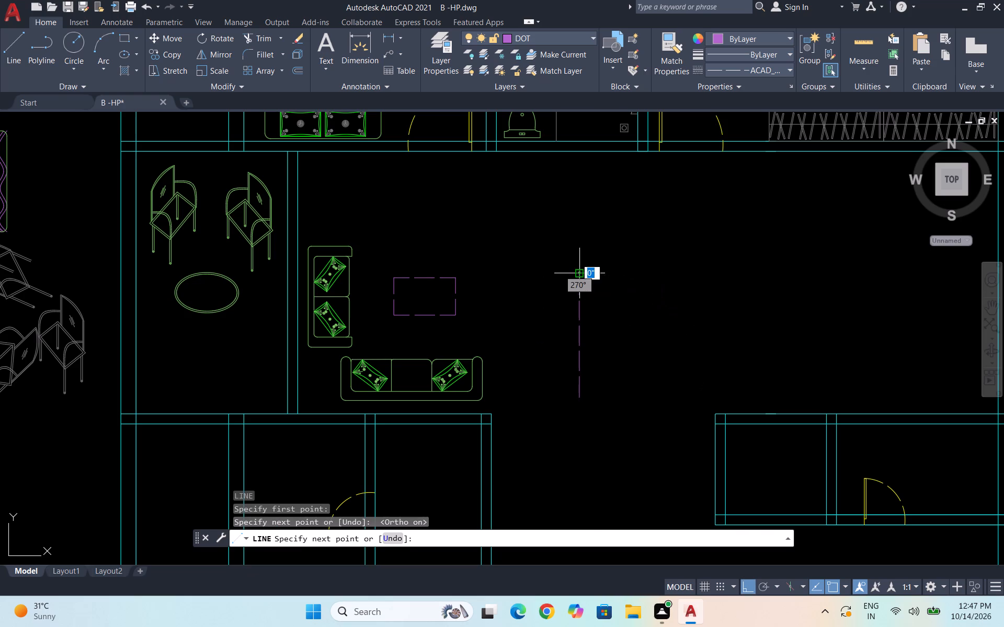
{"action": "key", "text": "Escape"}
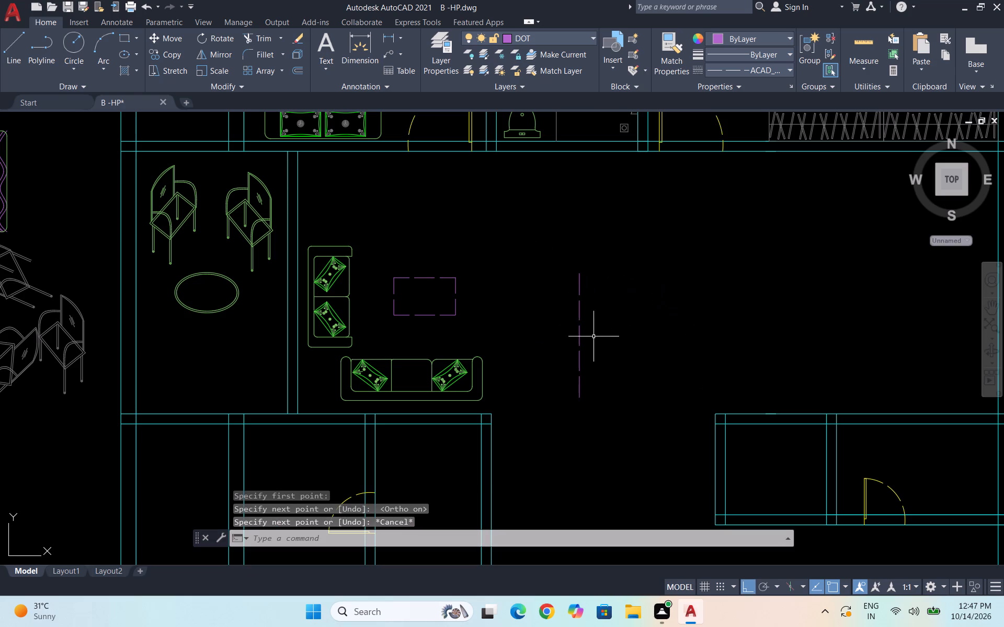
Copy the vertical dashed line about 3'-5" horizontally to its right.
{"action": "left_click", "coordinate": [595, 336]}
{"action": "left_click", "coordinate": [556, 292]}
{"action": "type", "text": "CO"}
{"action": "key", "text": "Return"}
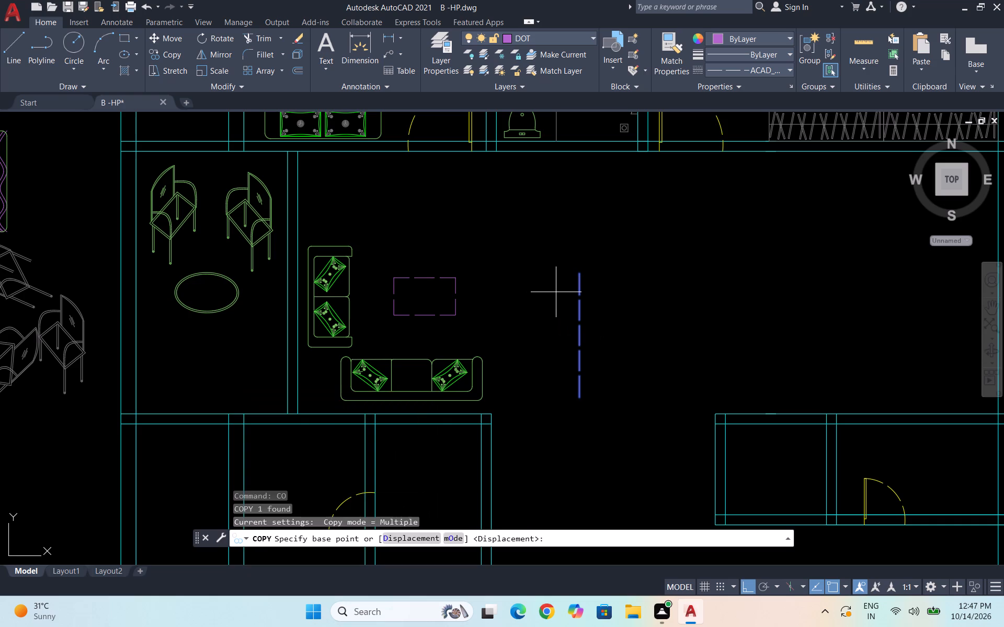
{"action": "left_click", "coordinate": [578, 274]}
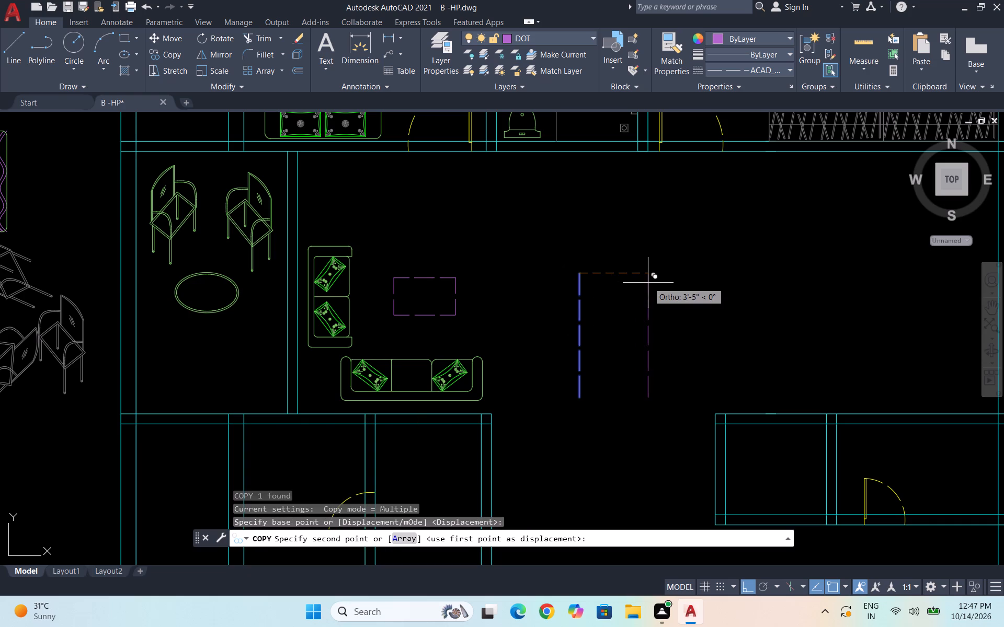
{"action": "left_click", "coordinate": [649, 283]}
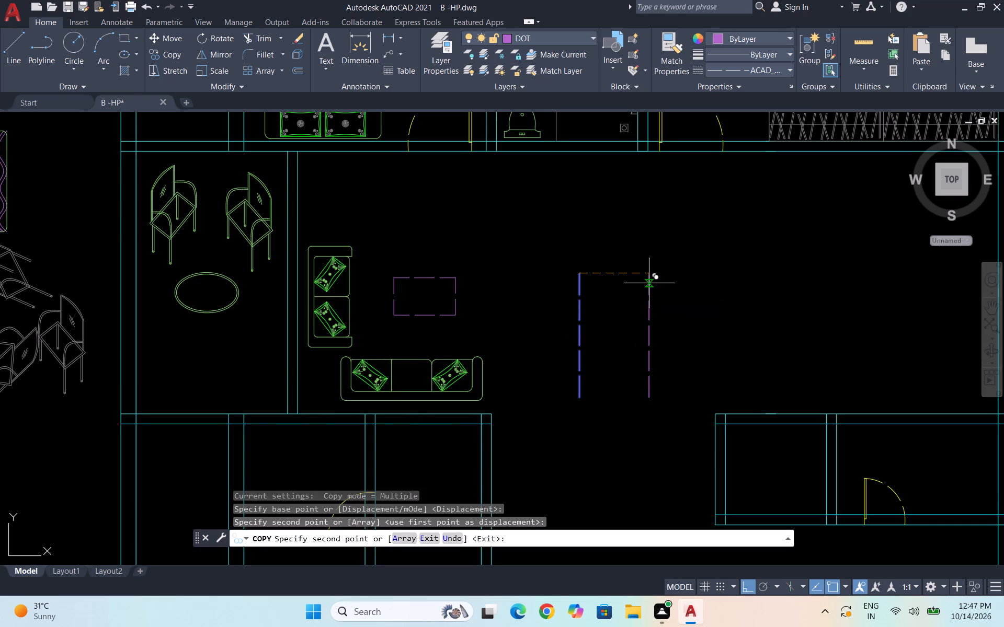
{"action": "key", "text": "Escape"}
Set the current linetype to ByLayer.
{"action": "left_click", "coordinate": [716, 70]}
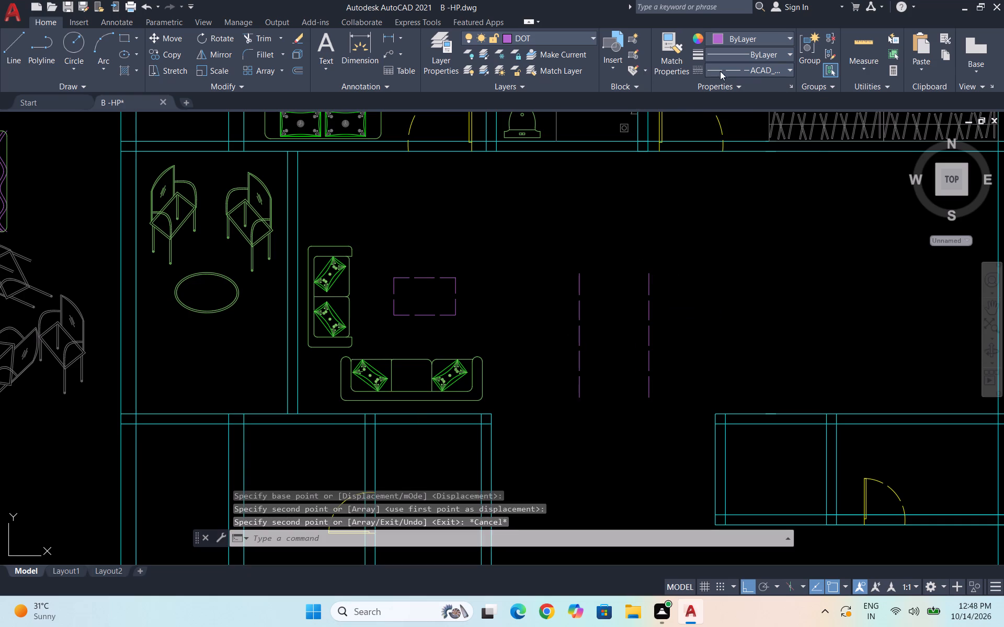
{"action": "left_click", "coordinate": [731, 86]}
Draw an arc through both ends of the left dashed line and trim it to the outward-bulging part between those ends.
{"action": "key", "text": "a"}
{"action": "key", "text": "Return"}
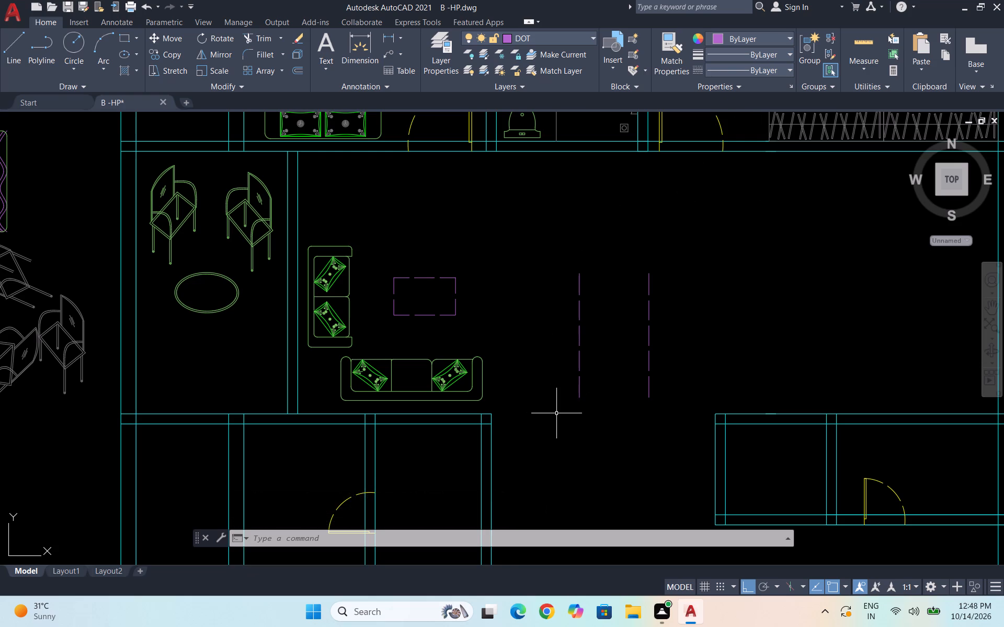
{"action": "key", "text": "a"}
{"action": "key", "text": "Return"}
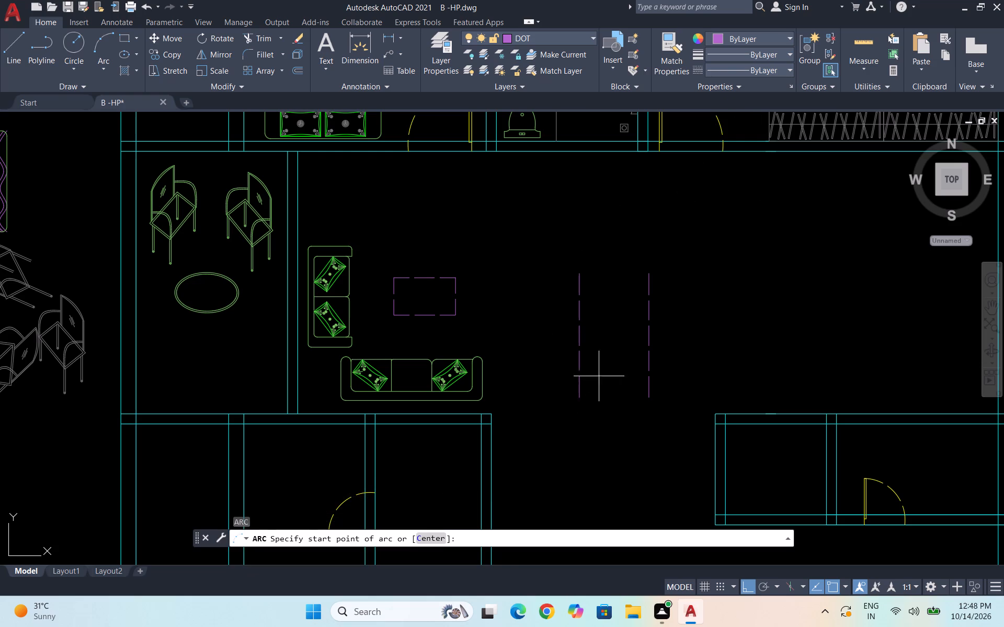
{"action": "left_click", "coordinate": [580, 397]}
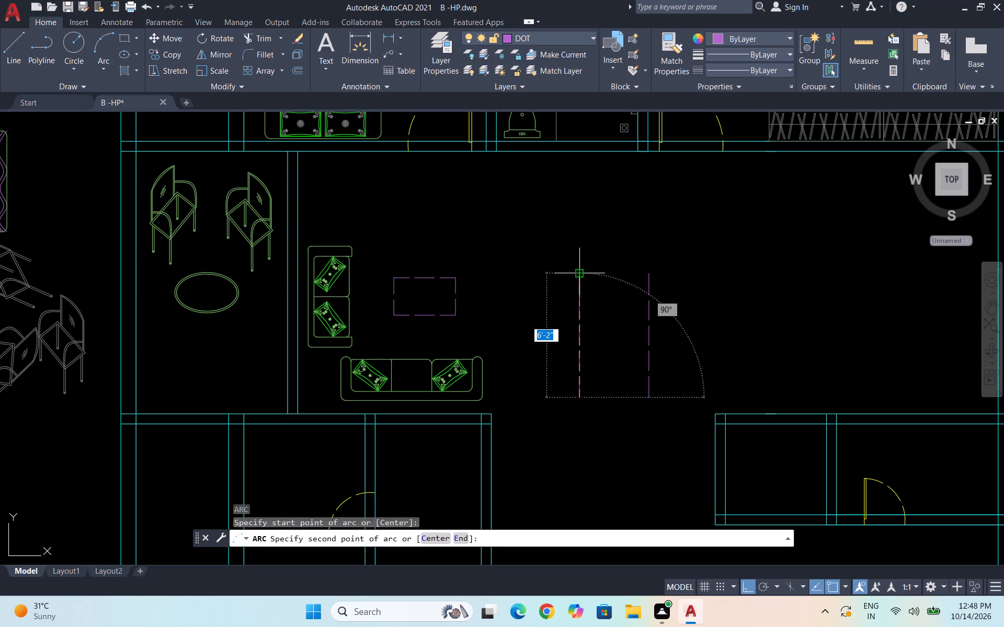
{"action": "left_click", "coordinate": [581, 275]}
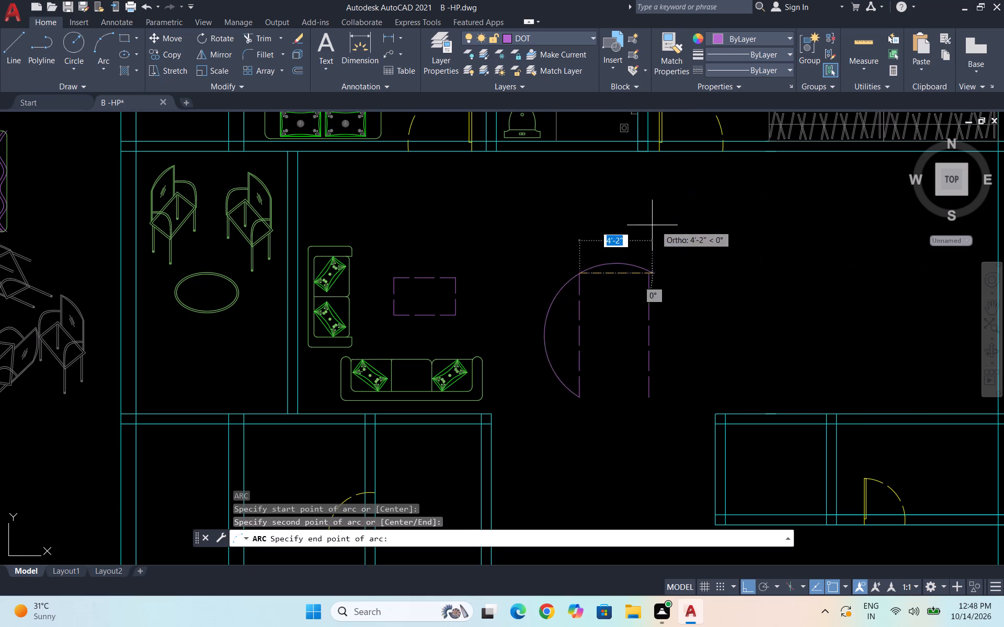
{"action": "left_click", "coordinate": [840, 223]}
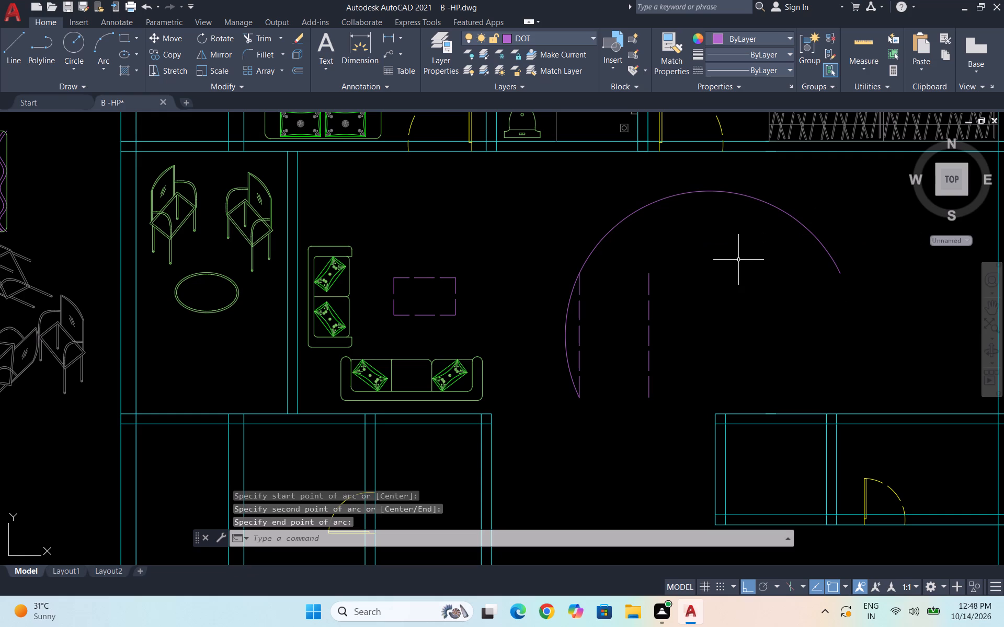
{"action": "type", "text": "TR"}
{"action": "key", "text": "Return"}
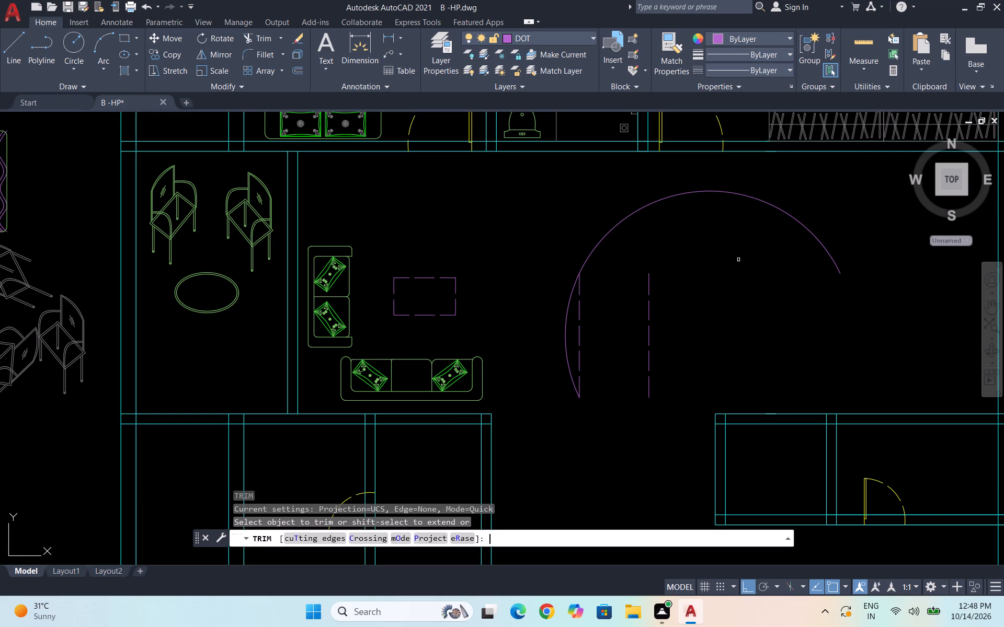
{"action": "left_click", "coordinate": [637, 213]}
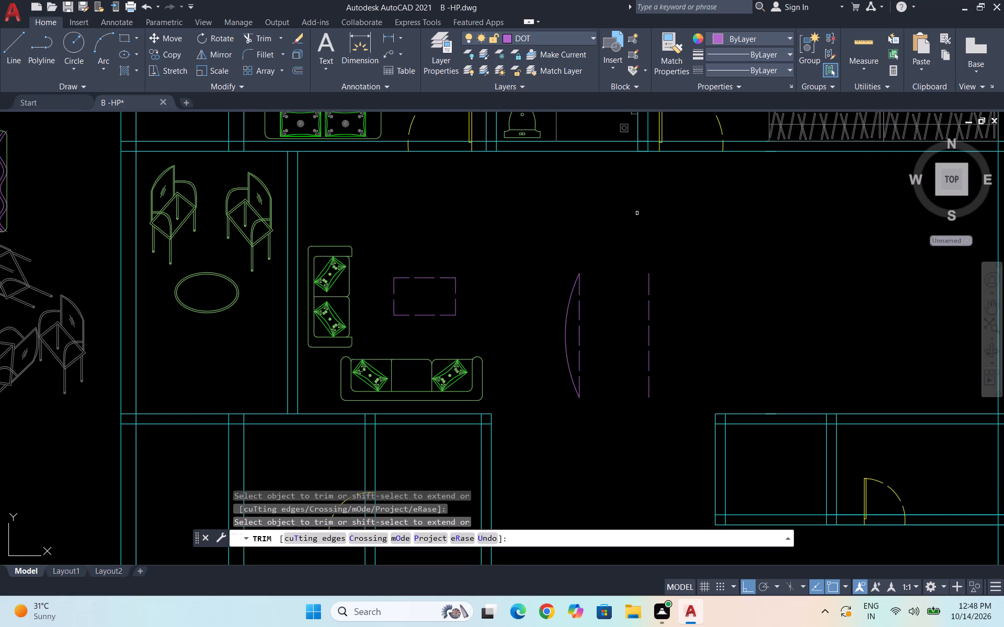
{"action": "key", "text": "Escape"}
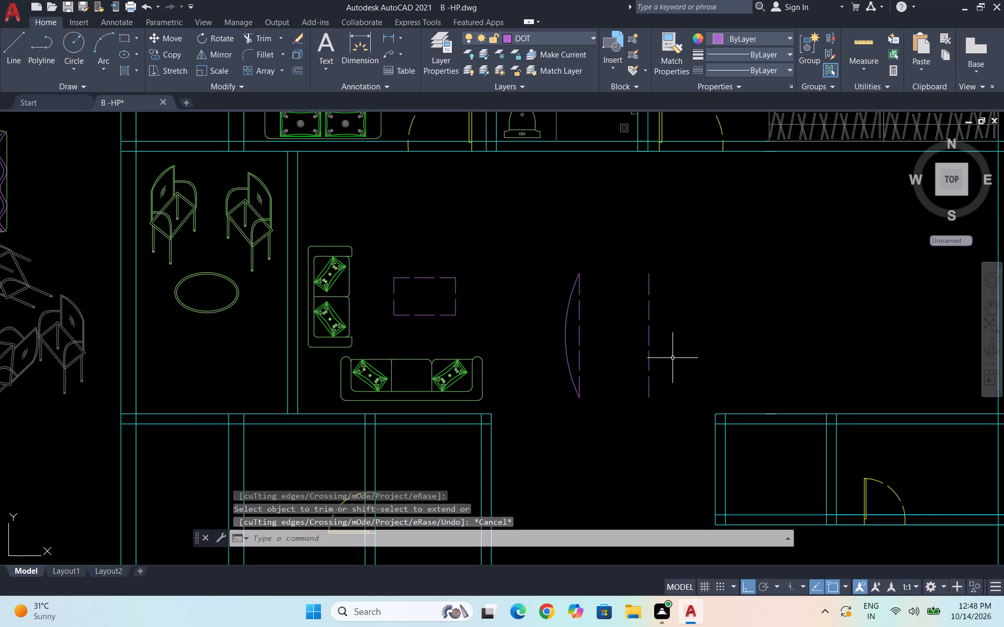
Draw an arc through both ends of the right dashed line and trim it to the outward-bulging part between those ends.
{"action": "key", "text": "a"}
{"action": "key", "text": "Return"}
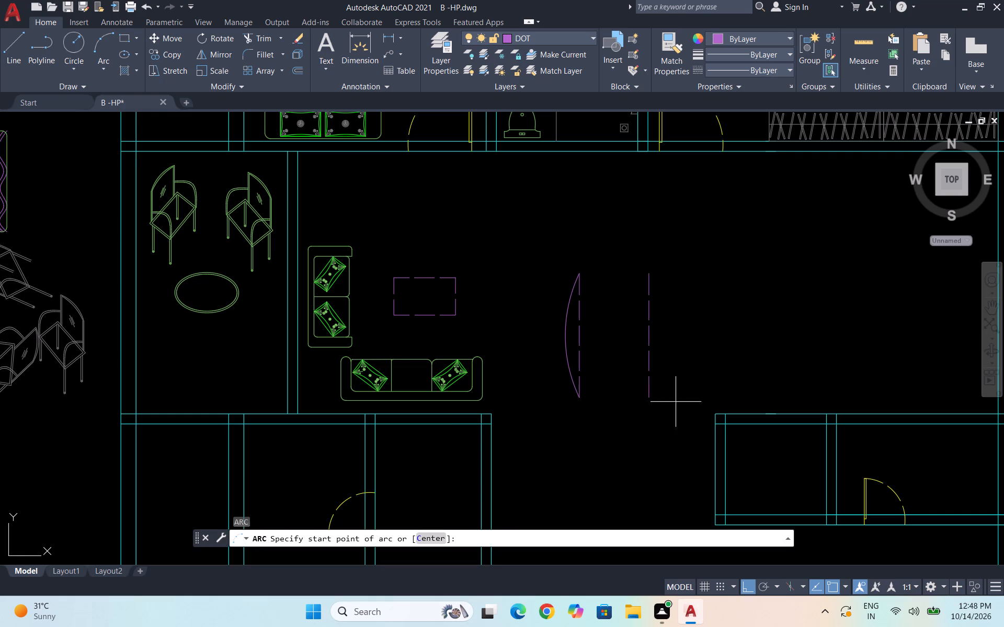
{"action": "left_click", "coordinate": [652, 397]}
{"action": "left_click", "coordinate": [648, 275]}
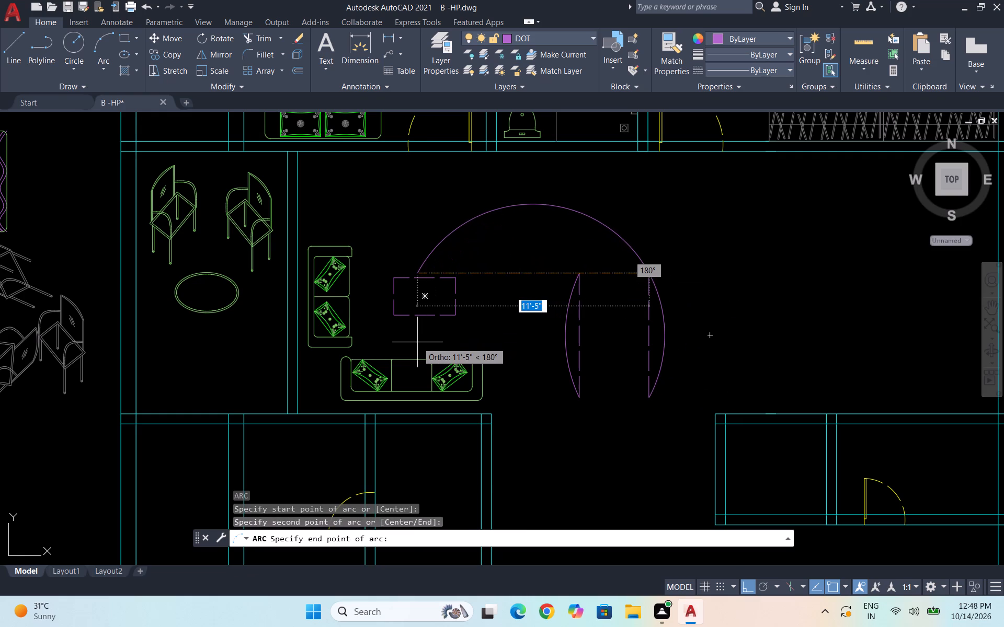
{"action": "scroll", "coordinate": [405, 288], "scroll_direction": "up", "scroll_amount": 1}
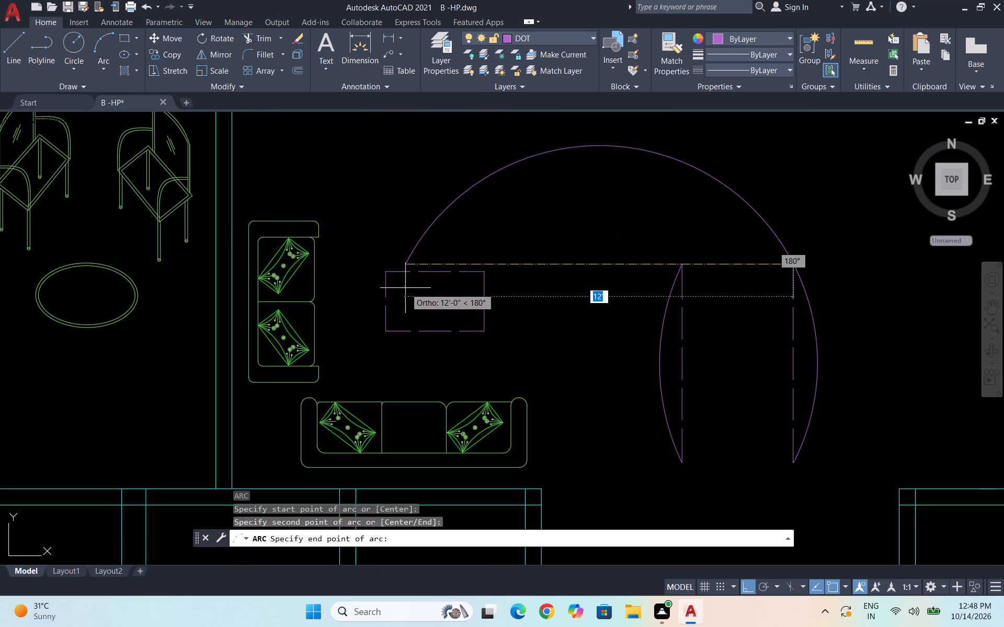
{"action": "left_click", "coordinate": [408, 285]}
{"action": "type", "text": "TR"}
{"action": "key", "text": "Return"}
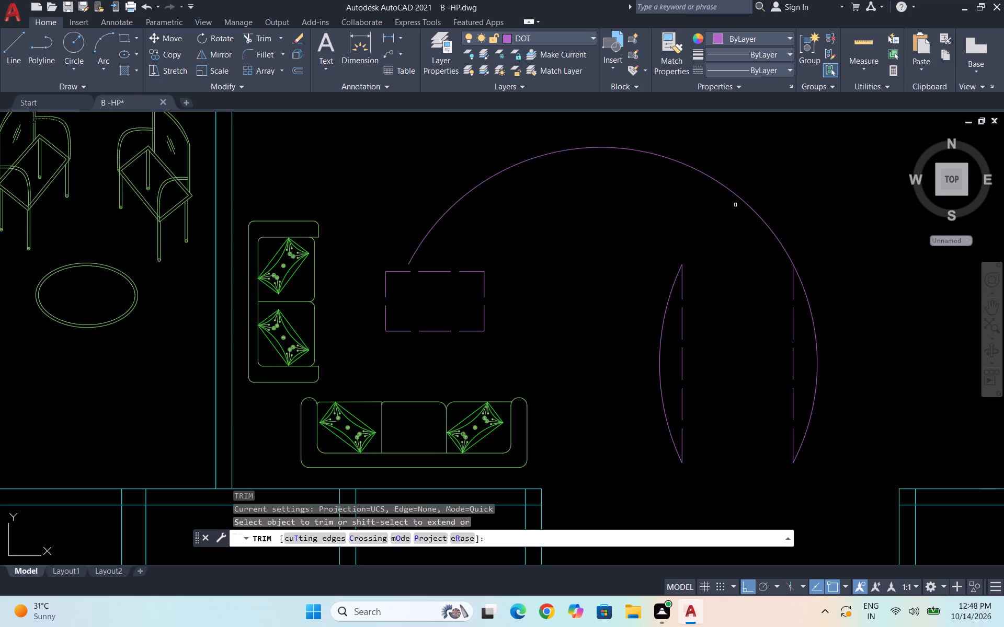
{"action": "left_click", "coordinate": [749, 204]}
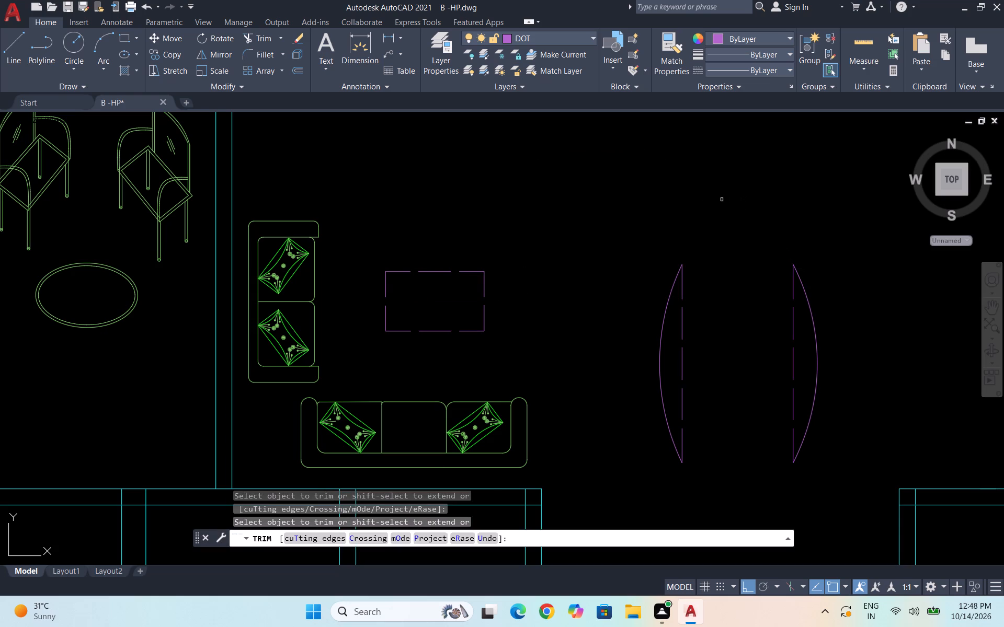
{"action": "key", "text": "Escape"}
Draw an arc bulging upward across the upper ends of the two dashed lines, running on past the right line's upper end.
{"action": "scroll", "coordinate": [700, 215], "scroll_direction": "down", "scroll_amount": 1}
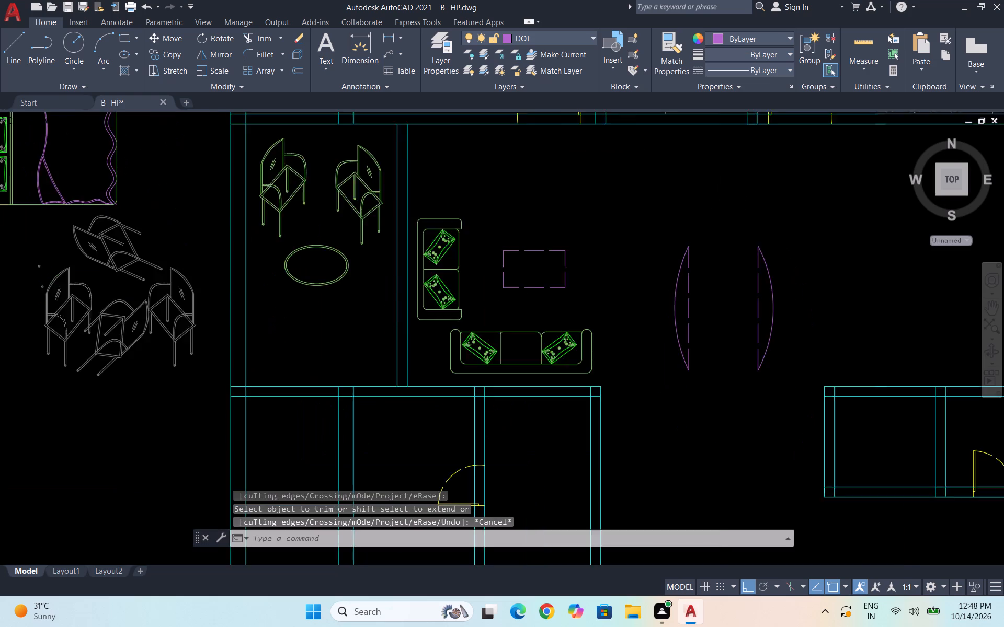
{"action": "scroll", "coordinate": [674, 227], "scroll_direction": "down", "scroll_amount": 1}
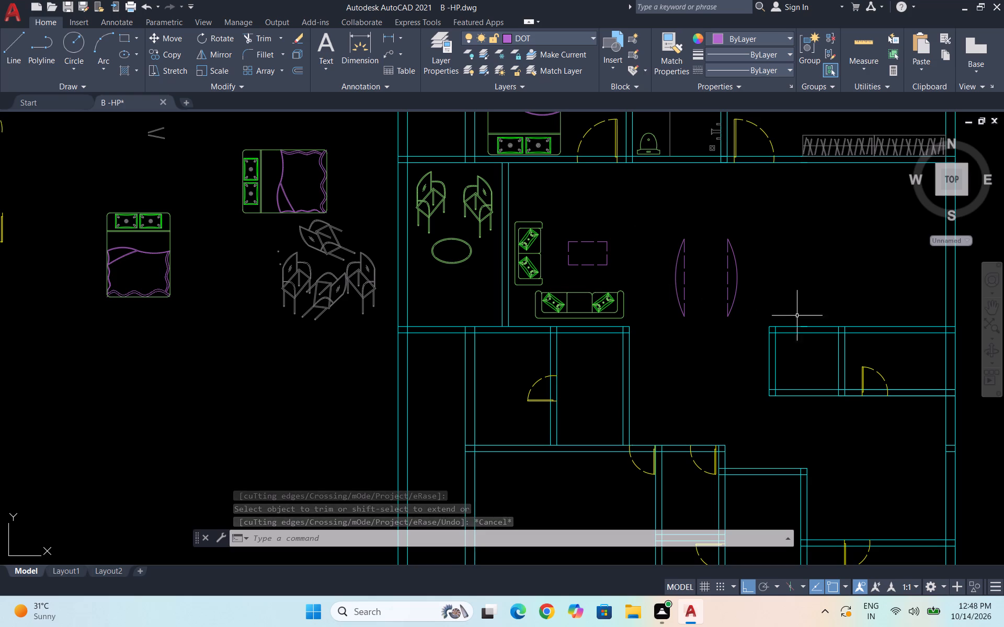
{"action": "scroll", "coordinate": [737, 225], "scroll_direction": "up", "scroll_amount": 2}
{"action": "key", "text": "a"}
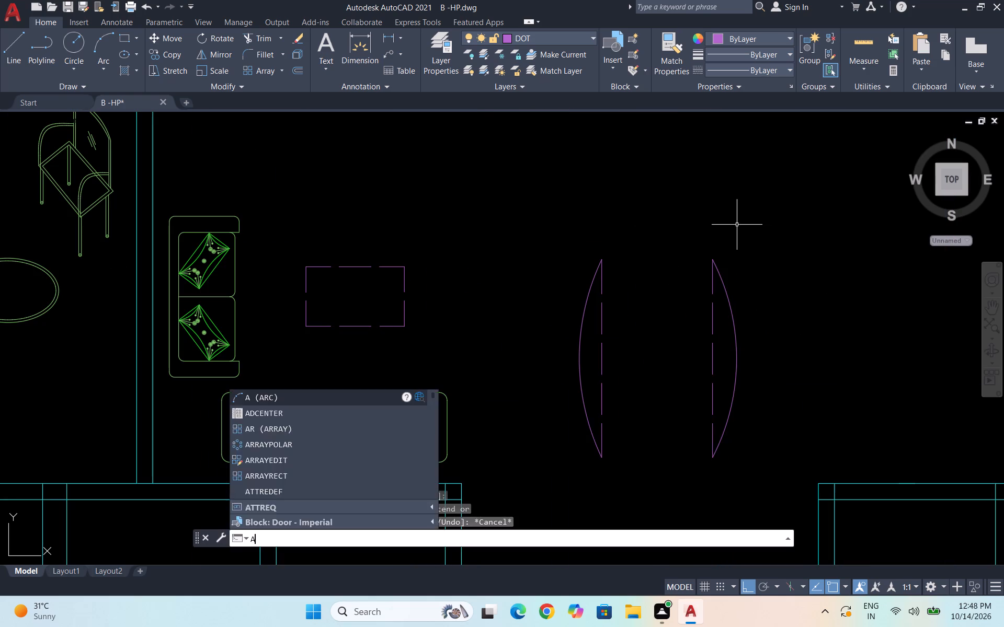
{"action": "key", "text": "Return"}
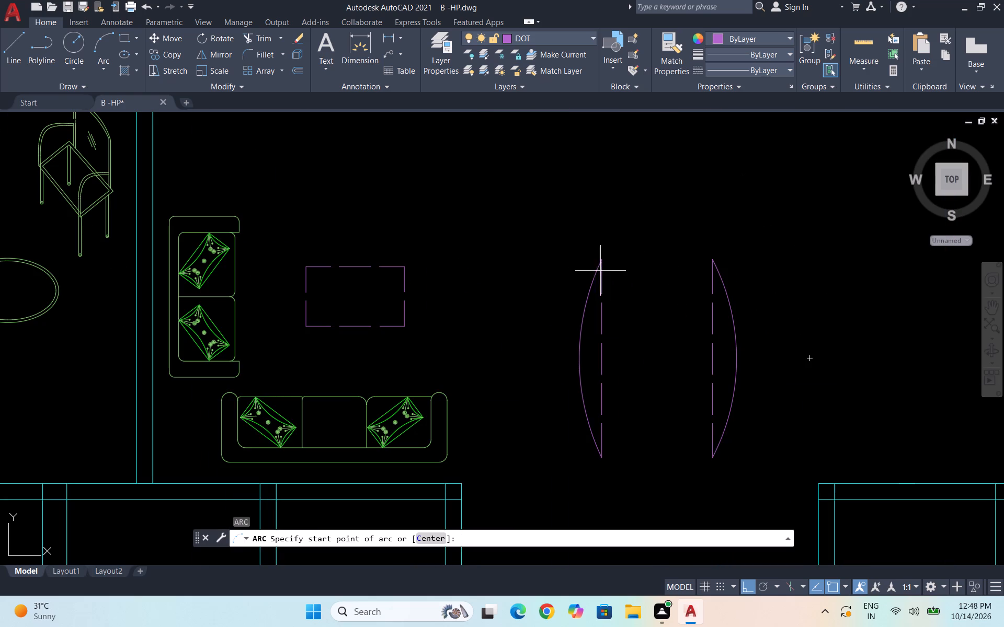
{"action": "left_click", "coordinate": [598, 264]}
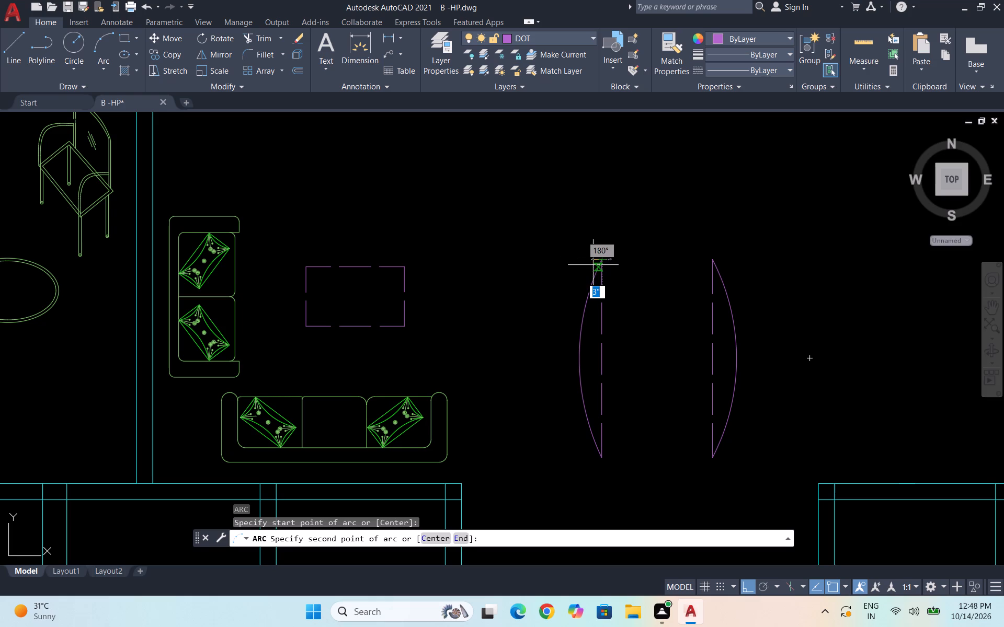
{"action": "left_click", "coordinate": [716, 258]}
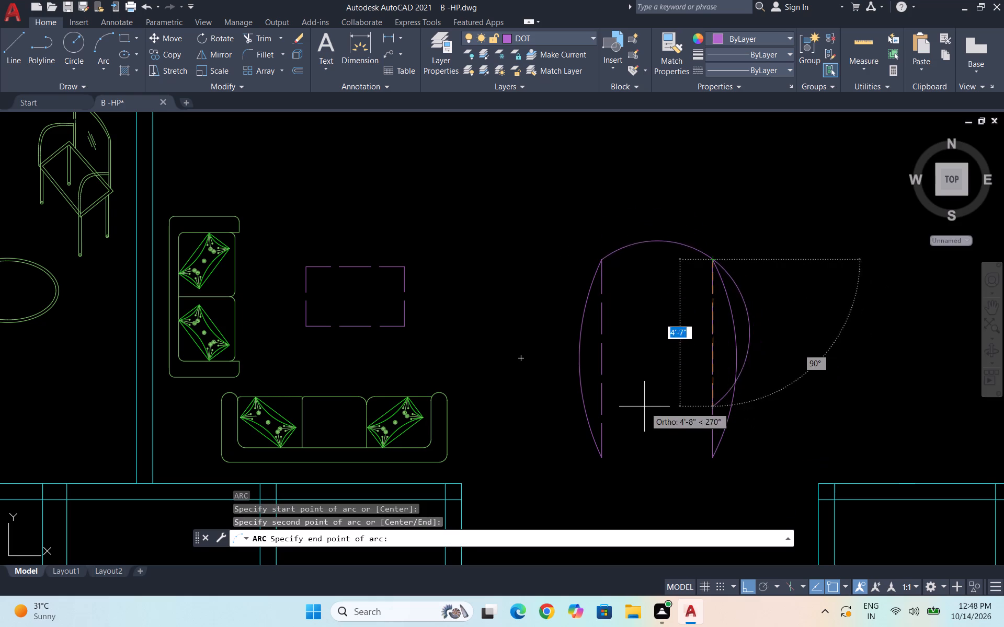
{"action": "left_click", "coordinate": [636, 339]}
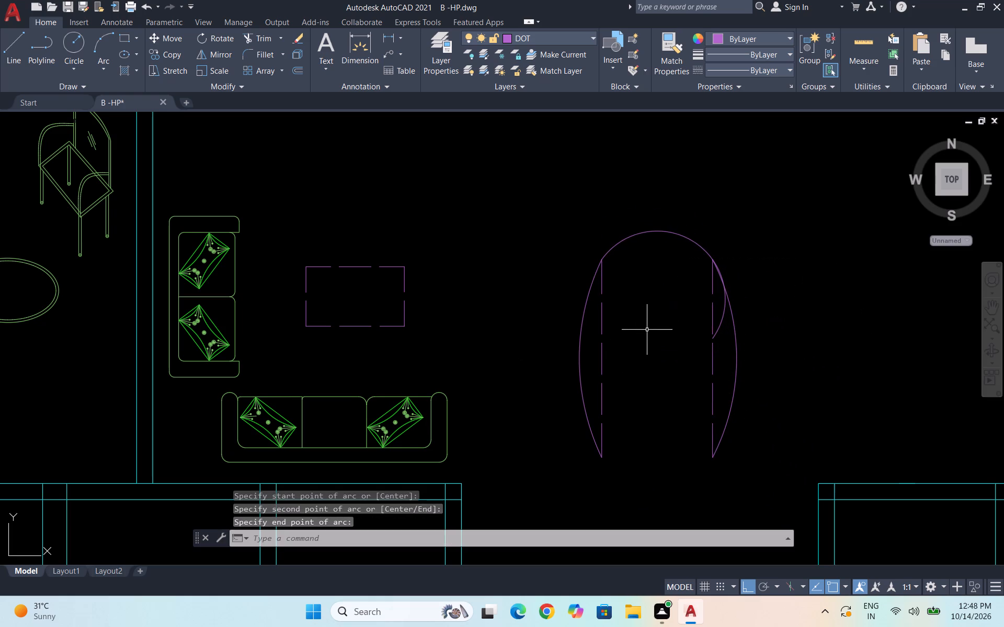
Trim off the excess of the top arc beyond the right dashed line's upper end.
{"action": "type", "text": "TR"}
{"action": "key", "text": "Return"}
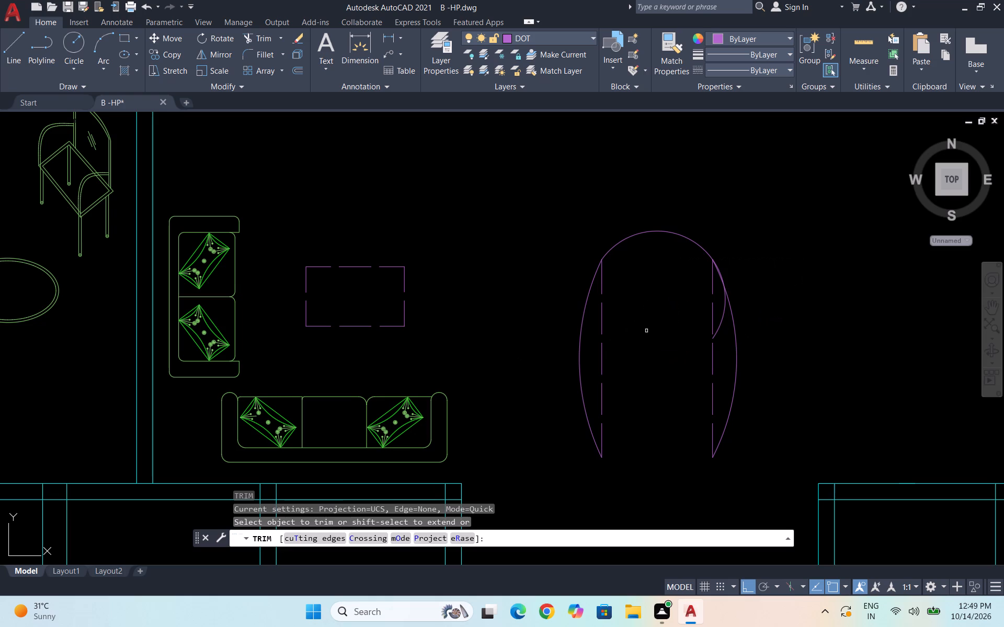
{"action": "scroll", "coordinate": [715, 317], "scroll_direction": "up", "scroll_amount": 3}
{"action": "left_click", "coordinate": [745, 331]}
{"action": "left_click", "coordinate": [734, 321]}
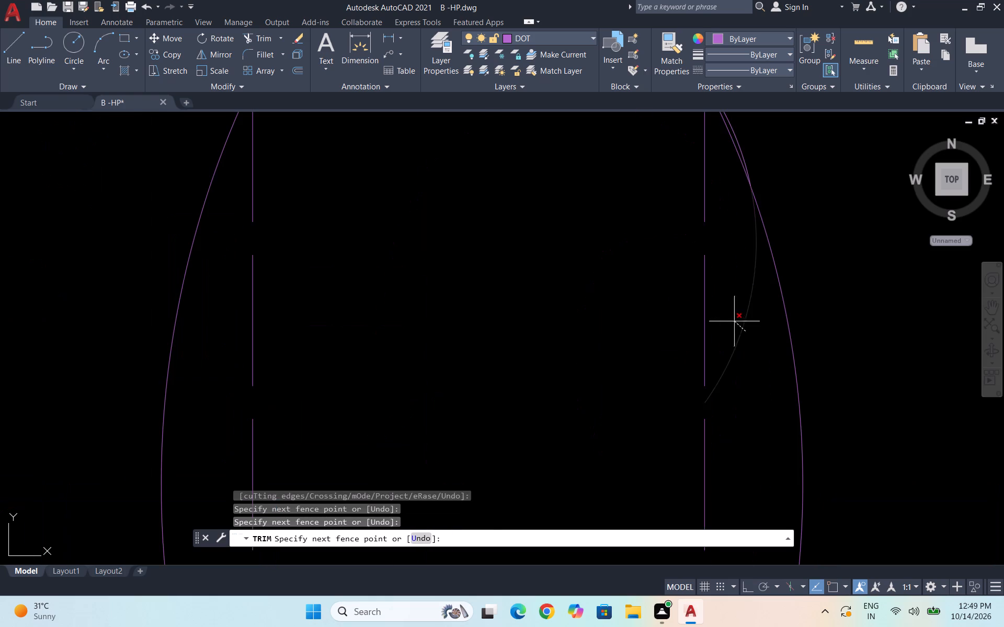
{"action": "scroll", "coordinate": [731, 332], "scroll_direction": "down", "scroll_amount": 3}
{"action": "scroll", "coordinate": [734, 282], "scroll_direction": "up", "scroll_amount": 7}
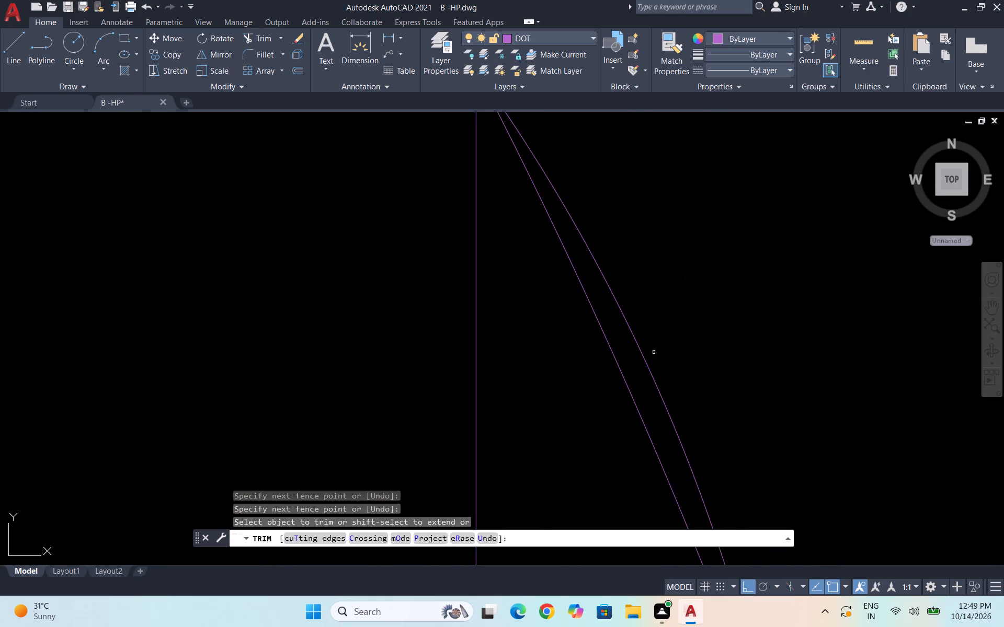
{"action": "left_click", "coordinate": [648, 363]}
{"action": "scroll", "coordinate": [732, 299], "scroll_direction": "down", "scroll_amount": 9}
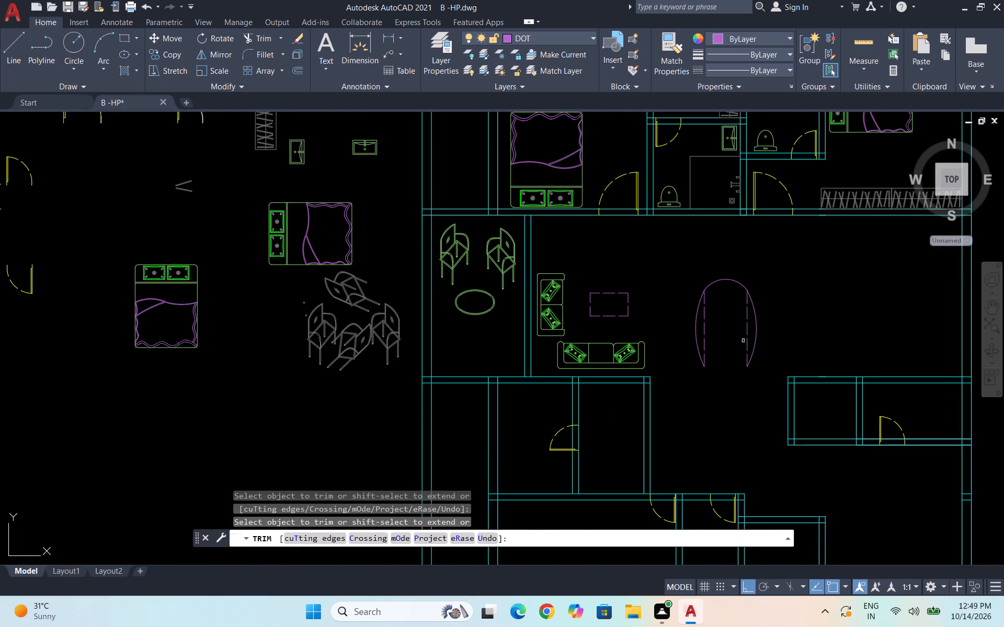
{"action": "scroll", "coordinate": [740, 366], "scroll_direction": "up", "scroll_amount": 1}
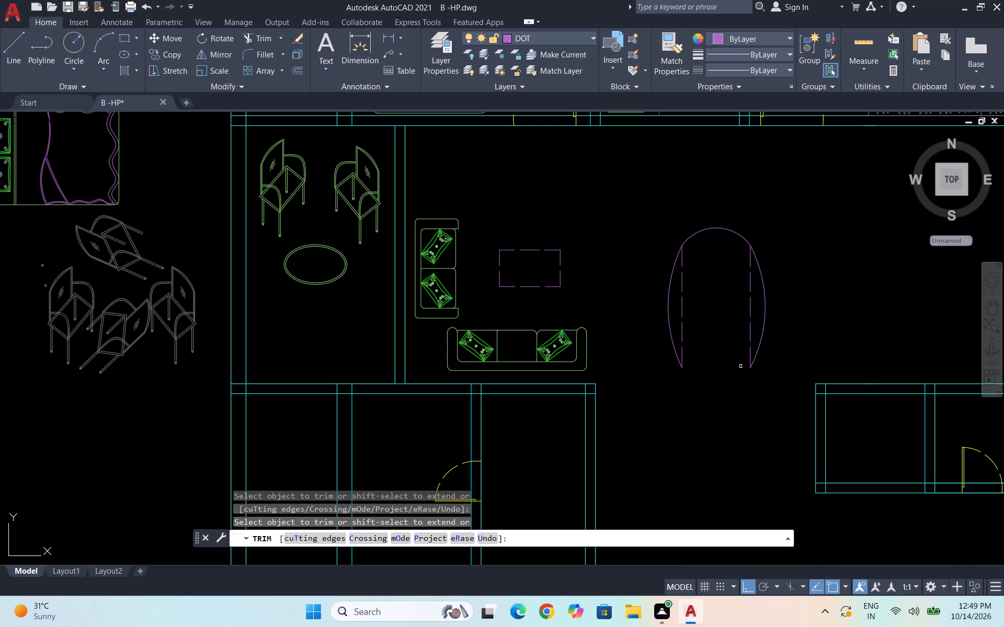
Draw an arc bulging downward across the lower ends of the two dashed lines, running on past the right line's lower end.
{"action": "key", "text": "Escape"}
{"action": "key", "text": "a"}
{"action": "key", "text": "Return"}
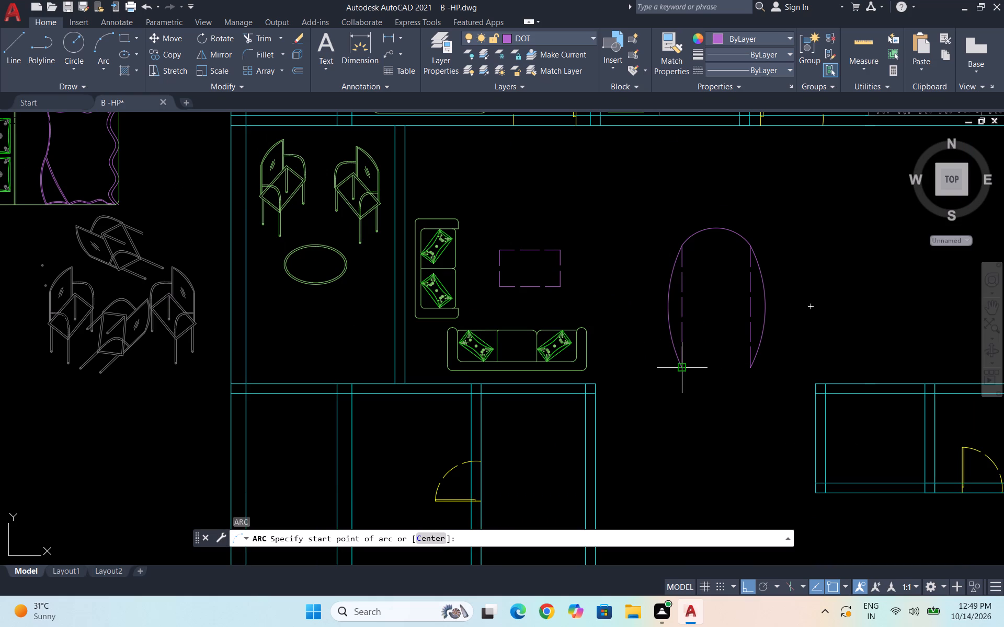
{"action": "left_click", "coordinate": [686, 365]}
{"action": "left_click", "coordinate": [748, 368]}
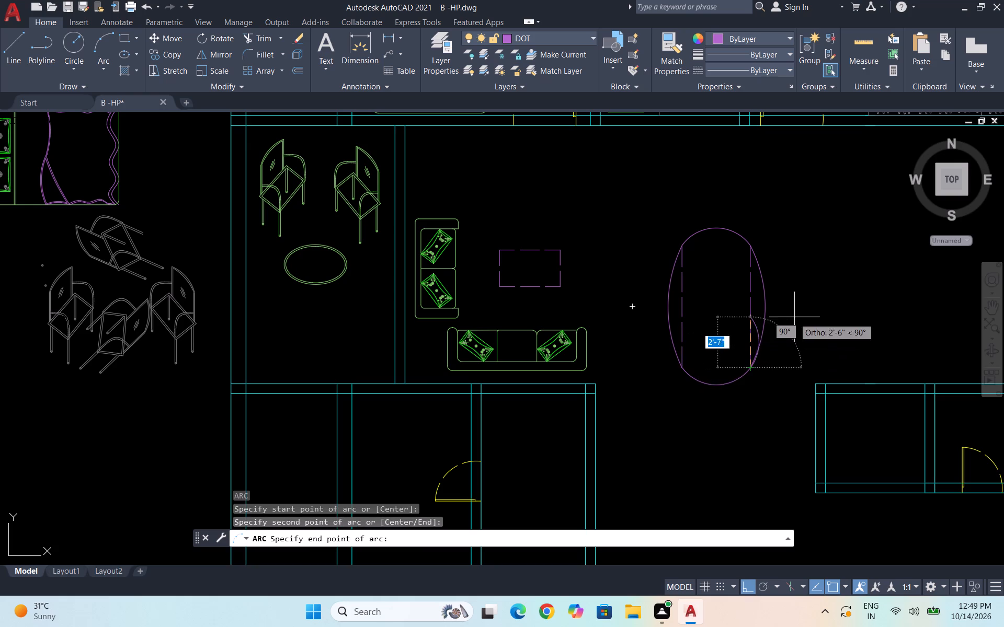
{"action": "scroll", "coordinate": [767, 333], "scroll_direction": "up", "scroll_amount": 2}
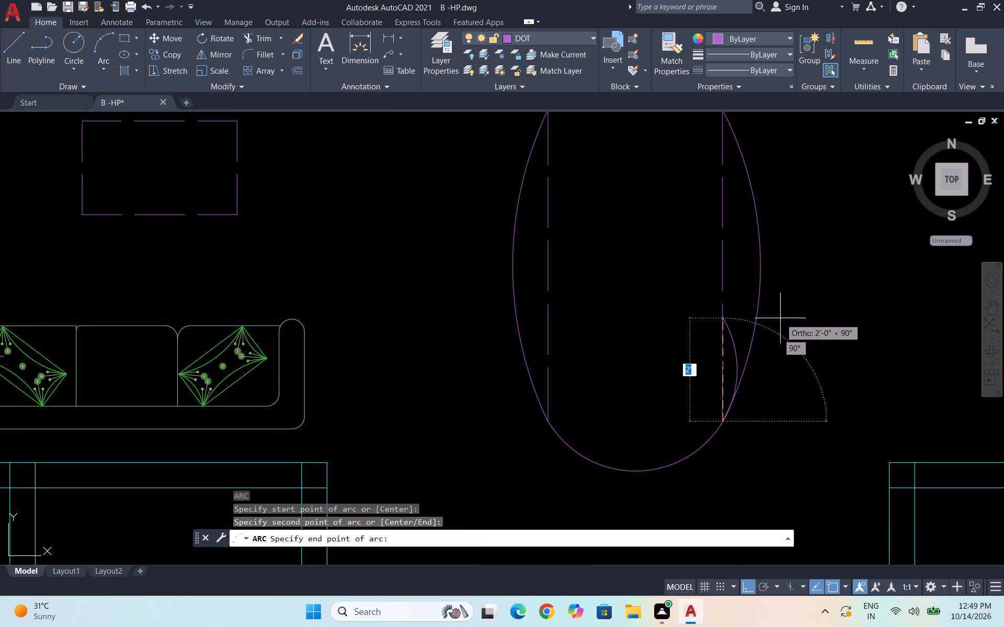
{"action": "left_click", "coordinate": [784, 304]}
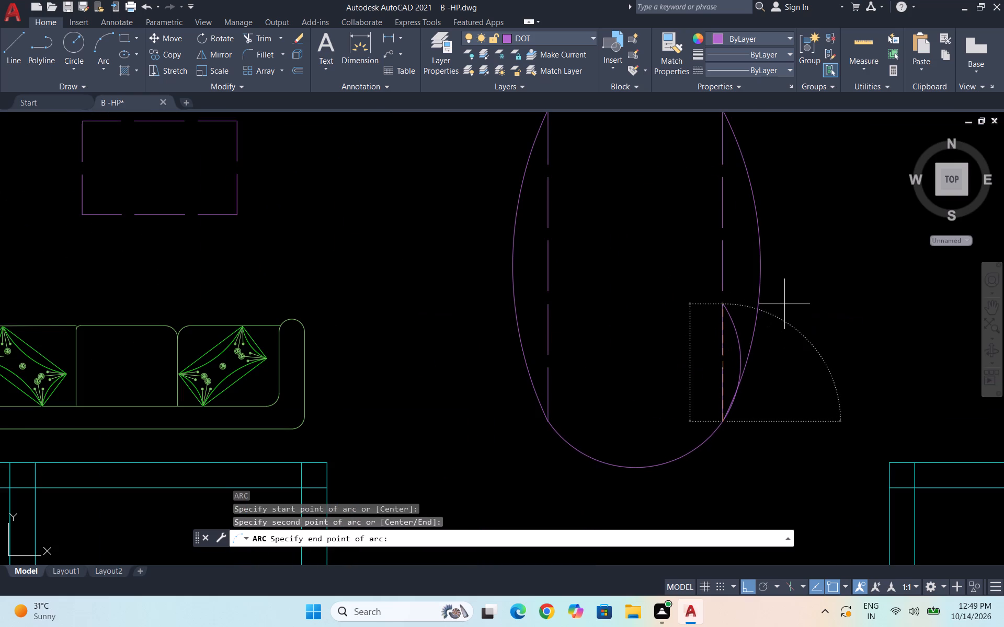
Trim off the excess of the bottom arc beyond the right dashed line's lower end, closing the curved outline.
{"action": "type", "text": "TR"}
{"action": "key", "text": "Return"}
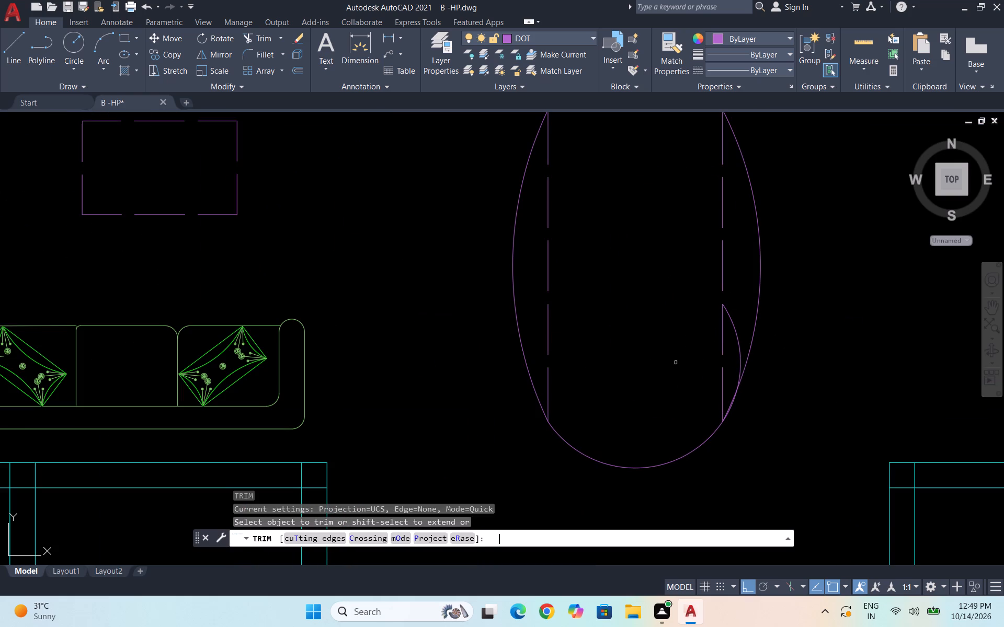
{"action": "scroll", "coordinate": [765, 415], "scroll_direction": "up", "scroll_amount": 4}
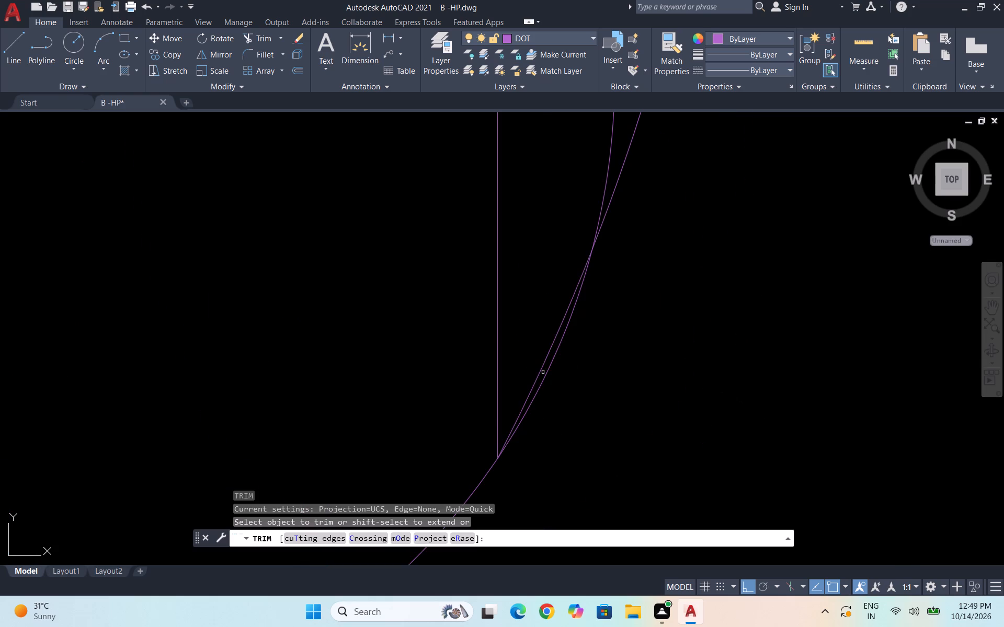
{"action": "left_click", "coordinate": [544, 374]}
{"action": "left_click", "coordinate": [610, 141]}
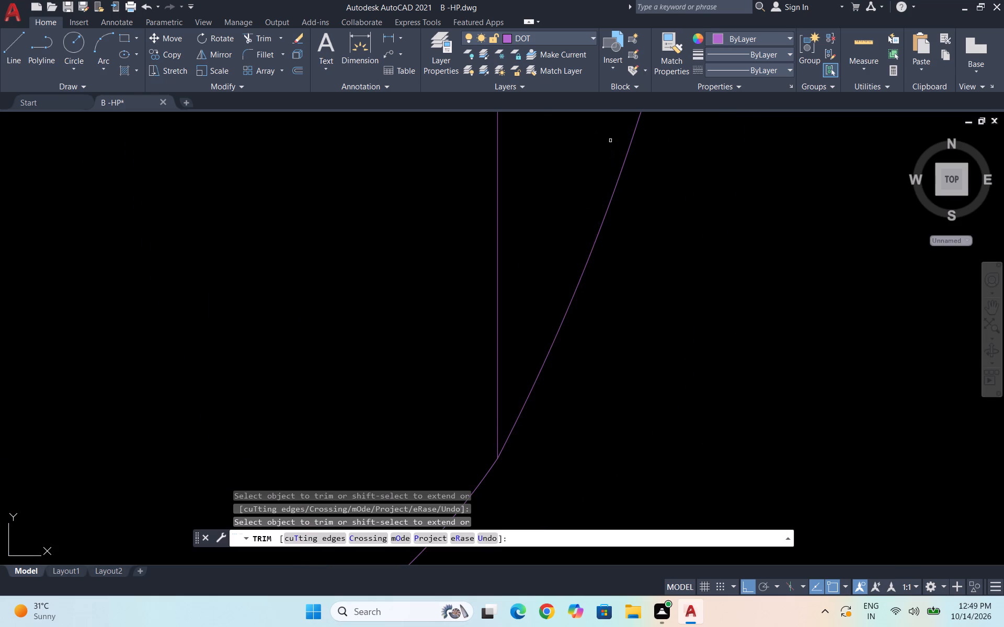
{"action": "scroll", "coordinate": [607, 143], "scroll_direction": "down", "scroll_amount": 3}
{"action": "scroll", "coordinate": [546, 362], "scroll_direction": "down", "scroll_amount": 3}
{"action": "scroll", "coordinate": [495, 268], "scroll_direction": "up", "scroll_amount": 1}
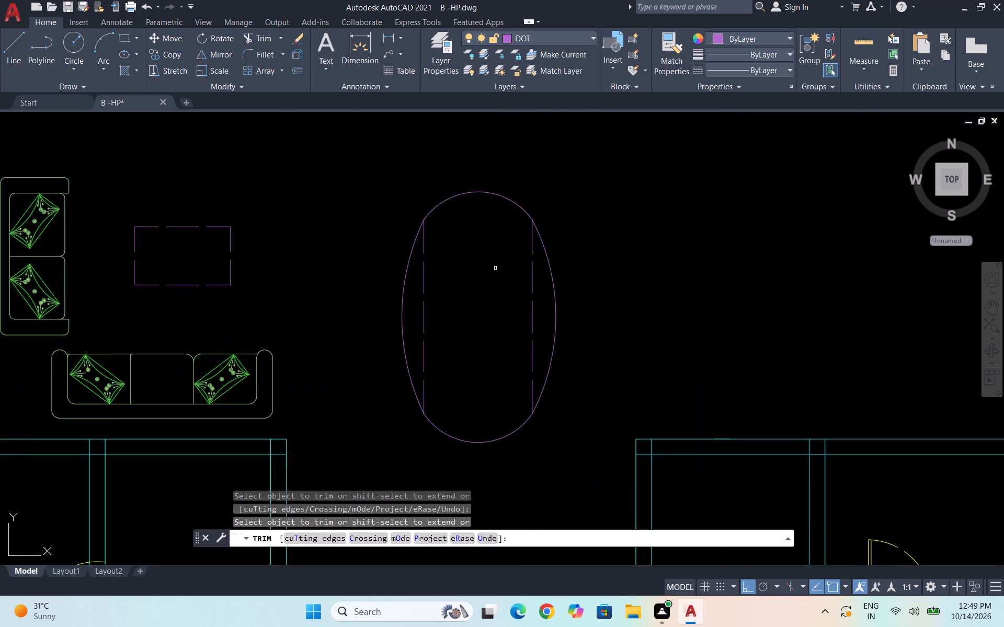
{"action": "scroll", "coordinate": [495, 268], "scroll_direction": "up", "scroll_amount": 1}
{"action": "key", "text": "Escape"}
{"action": "key", "text": "Escape"}
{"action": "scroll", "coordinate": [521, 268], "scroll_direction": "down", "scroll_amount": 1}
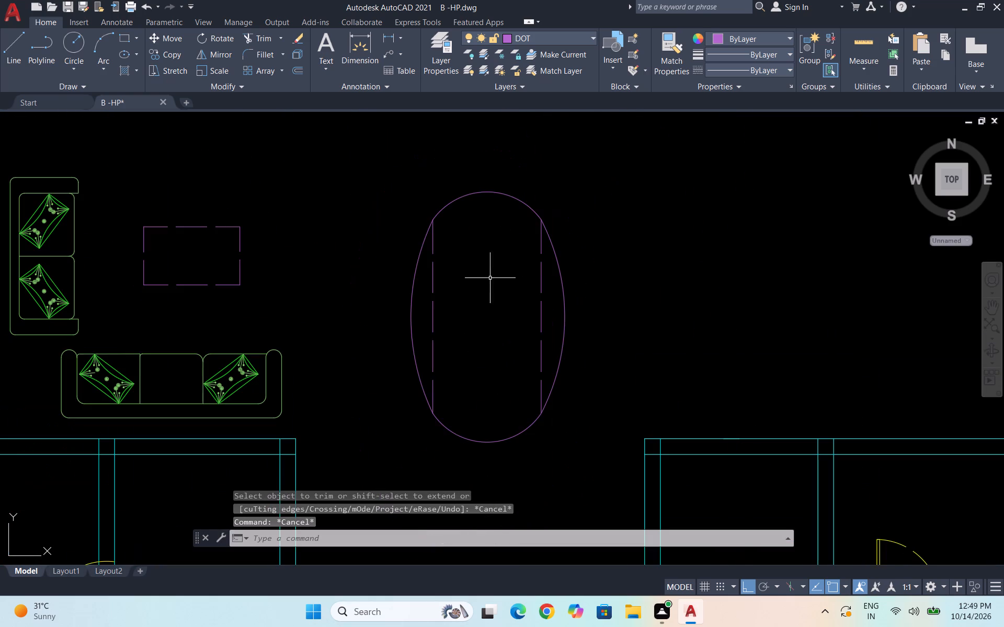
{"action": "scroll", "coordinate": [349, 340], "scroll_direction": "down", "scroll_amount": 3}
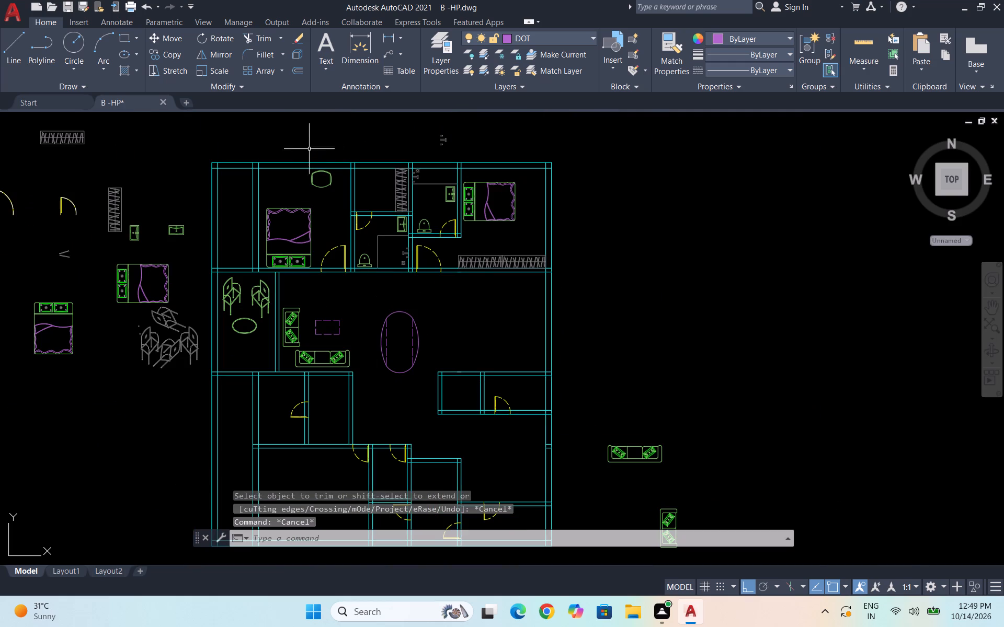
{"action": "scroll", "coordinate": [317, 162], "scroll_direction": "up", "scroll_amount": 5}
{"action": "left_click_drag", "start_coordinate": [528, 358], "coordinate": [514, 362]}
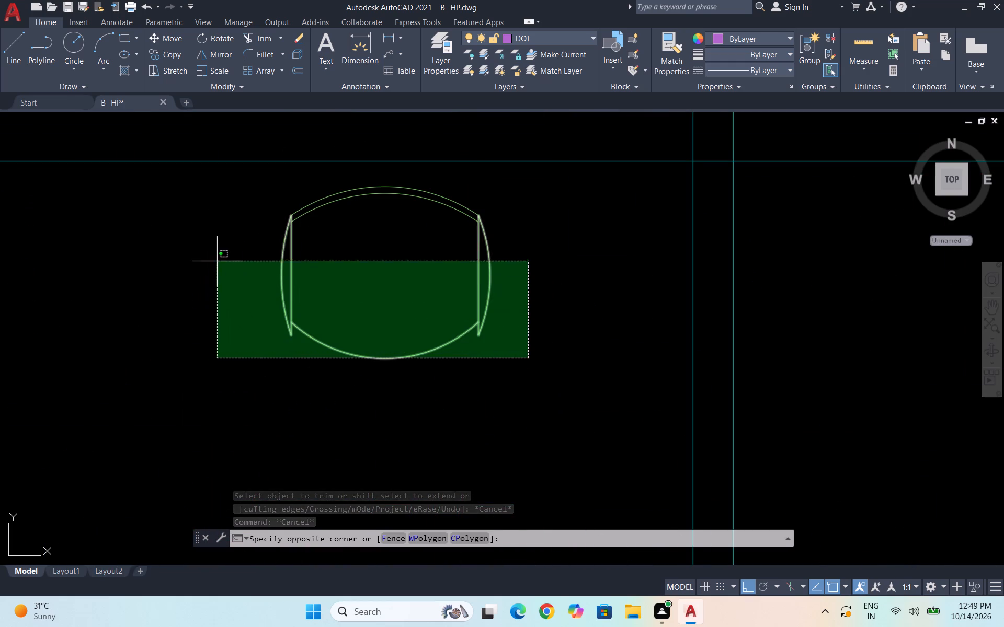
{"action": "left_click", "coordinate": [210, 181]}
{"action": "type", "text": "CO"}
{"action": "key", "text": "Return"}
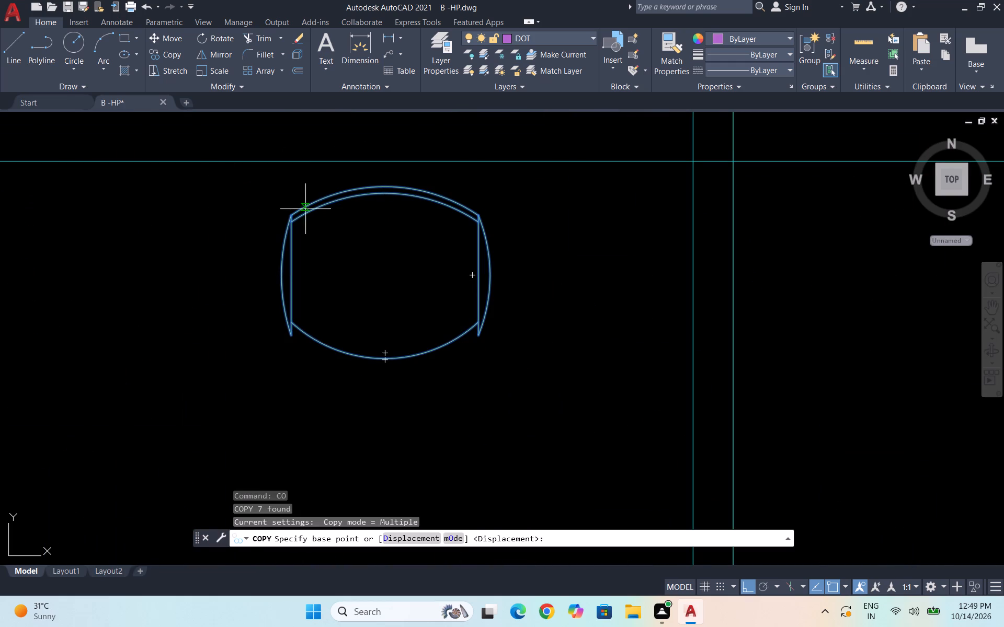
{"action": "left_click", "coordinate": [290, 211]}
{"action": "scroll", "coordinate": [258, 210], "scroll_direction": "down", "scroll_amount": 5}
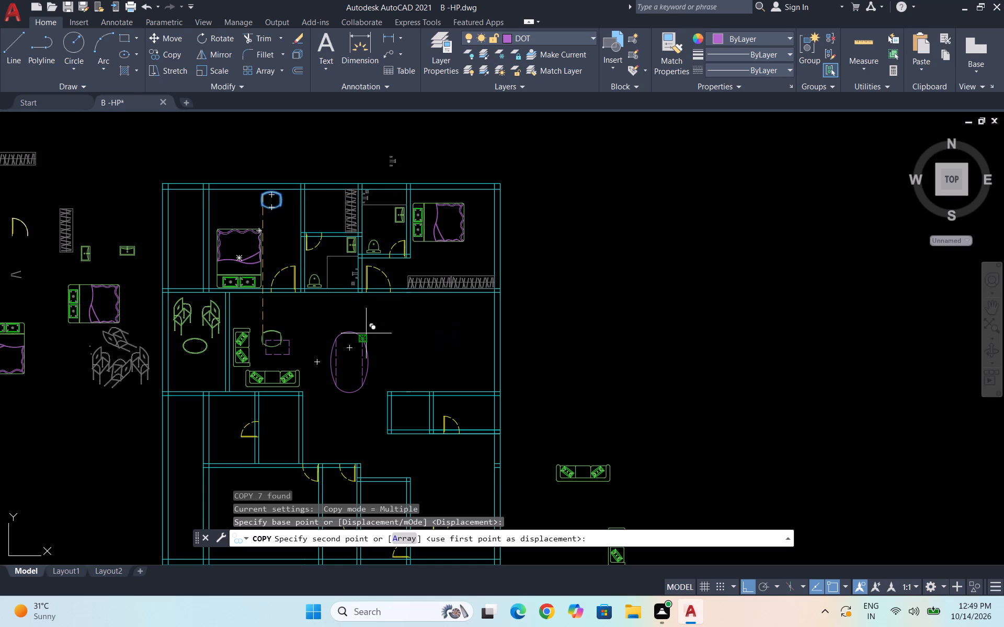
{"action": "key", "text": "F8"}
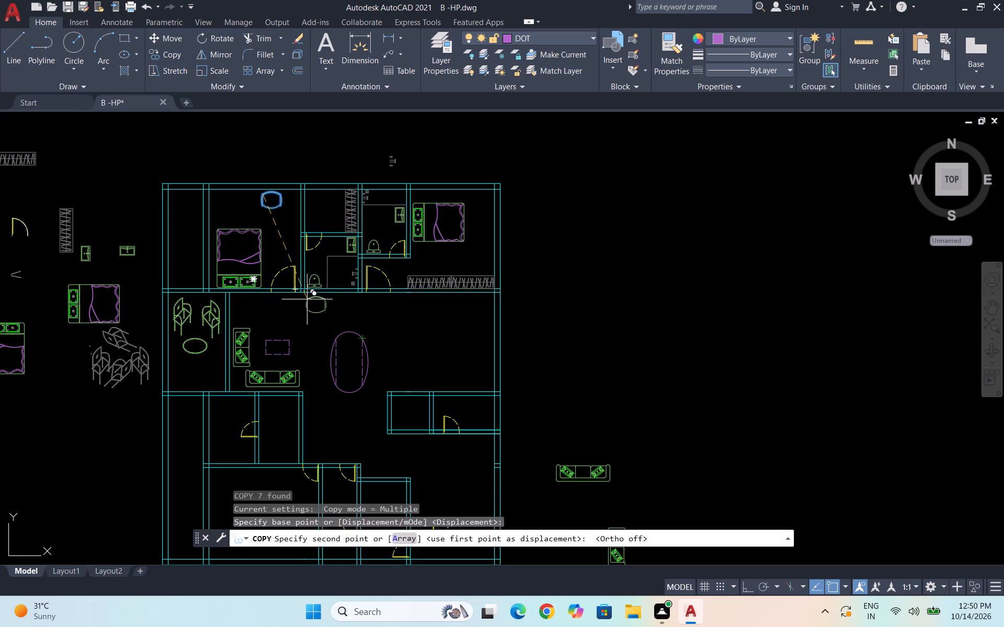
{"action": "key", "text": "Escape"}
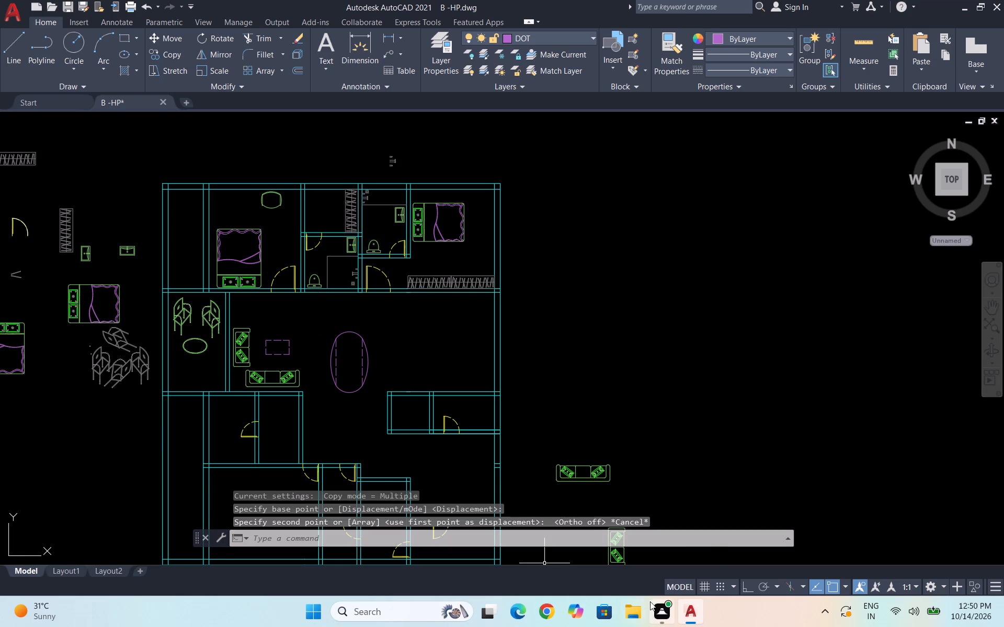